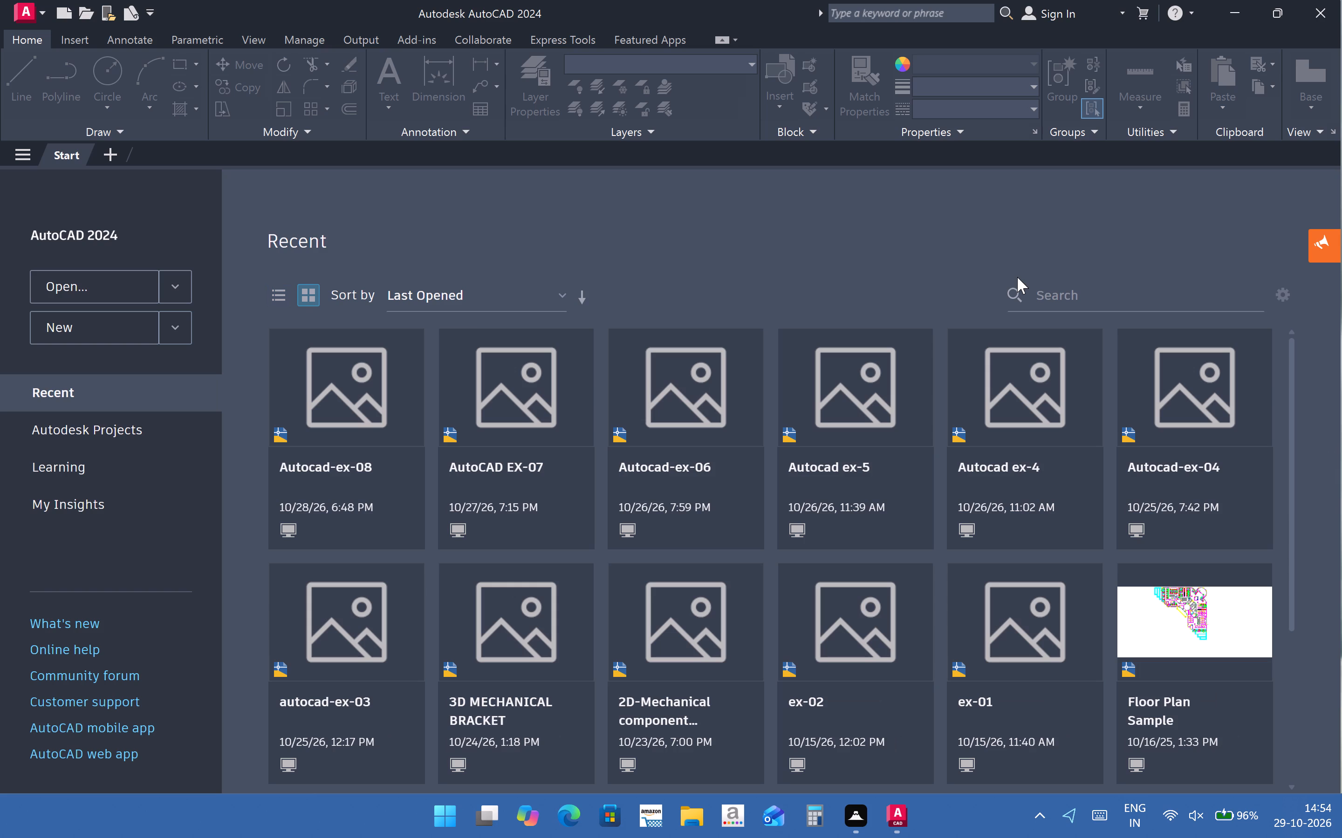
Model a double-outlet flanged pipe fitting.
Create a new blank drawing.
click(175, 322)
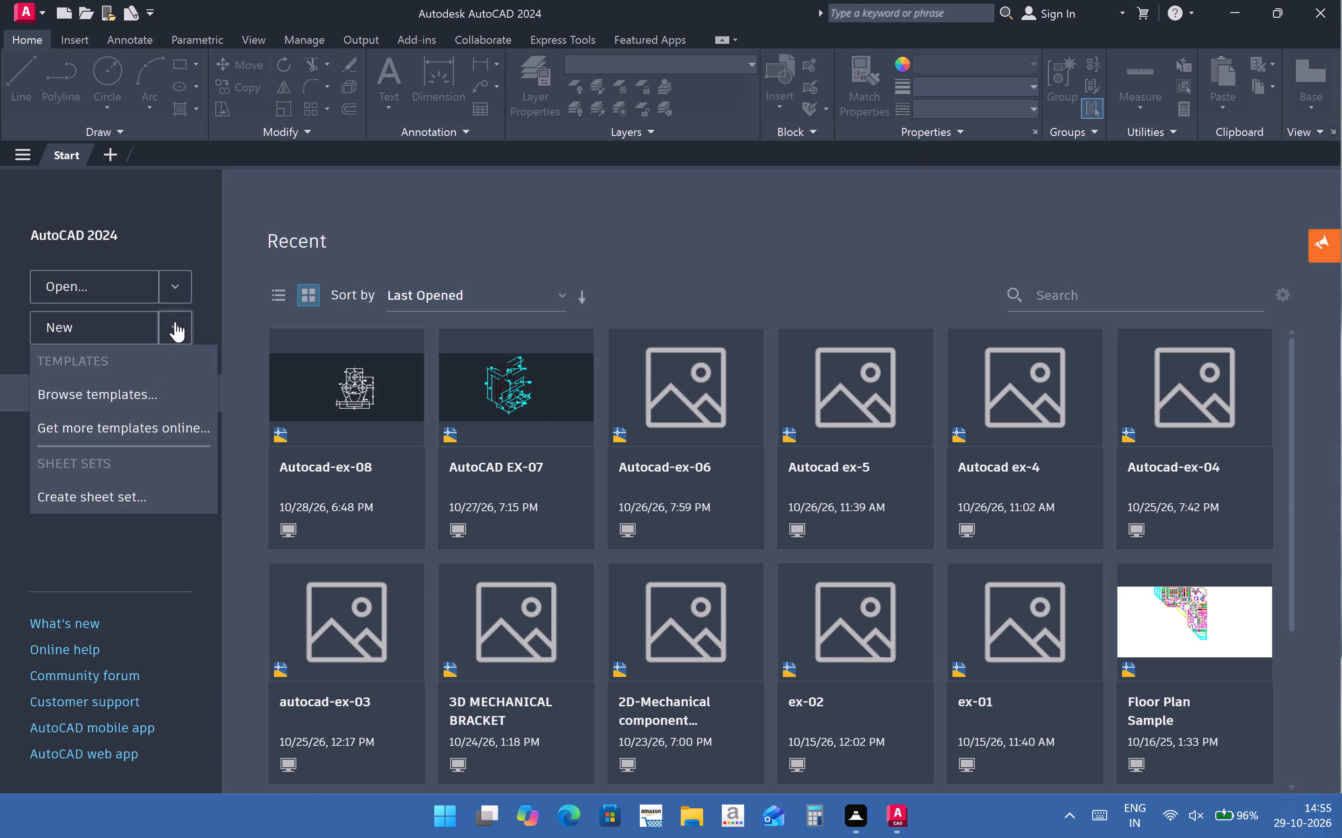
click(171, 341)
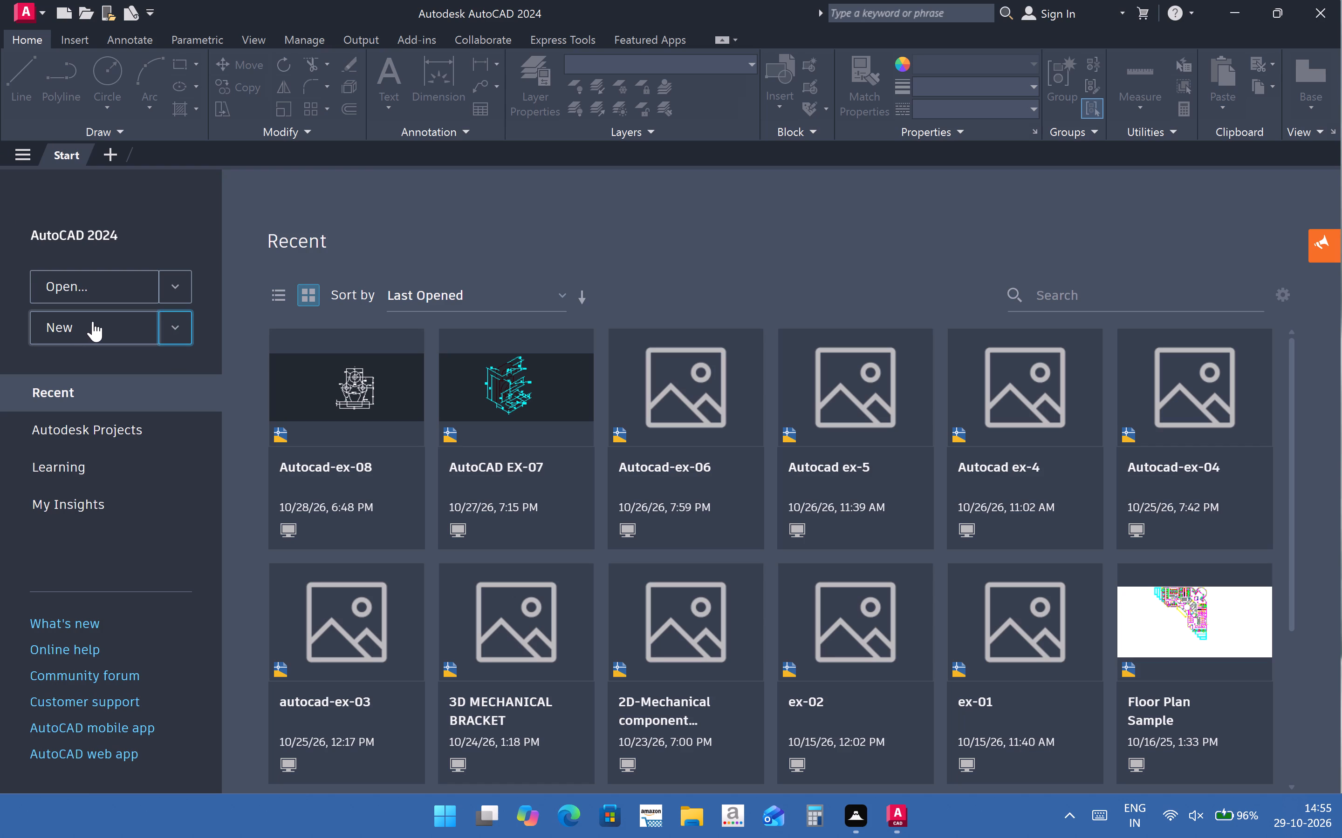
click(150, 325)
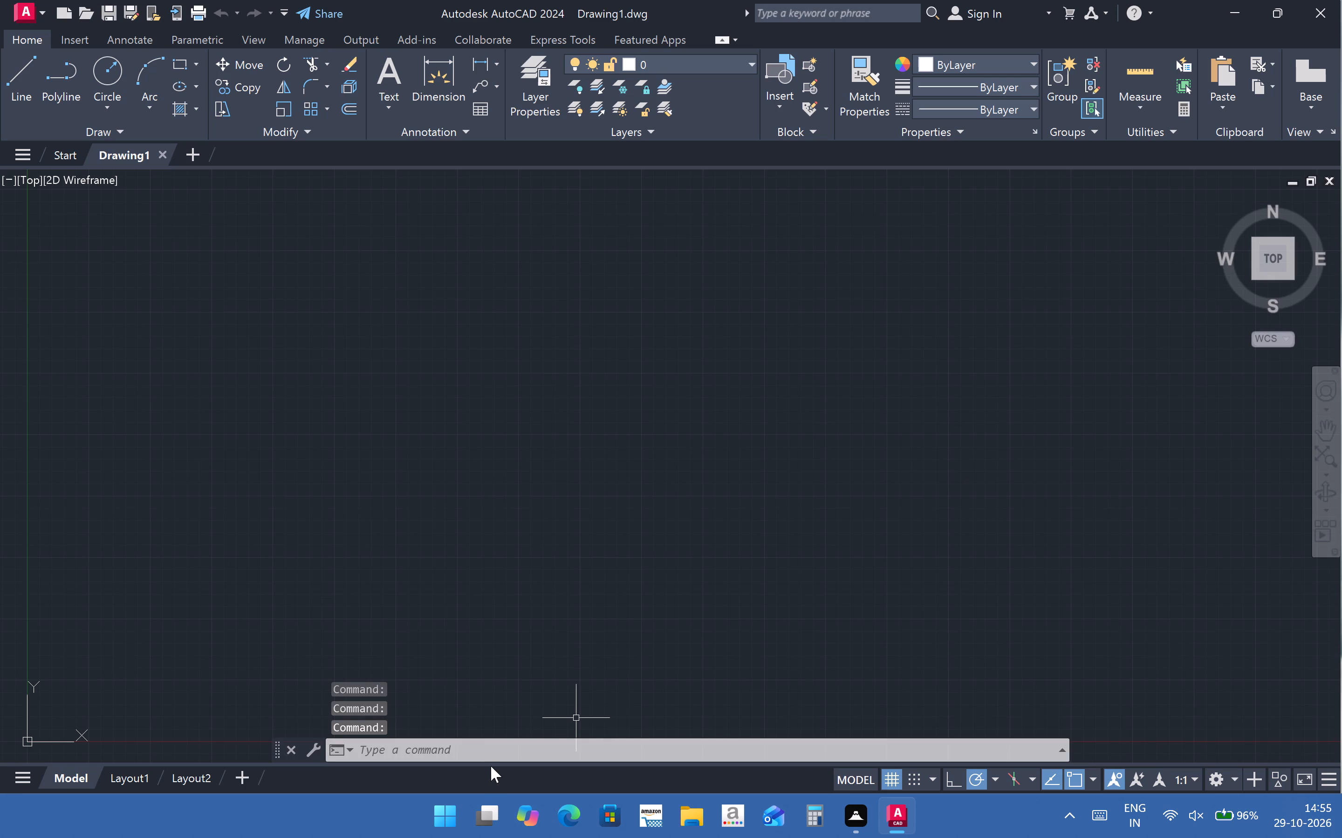
Configure the drawing units with millimeters as the insertion scale and a length precision of 0.
click(491, 748)
text(un)
key(Return)
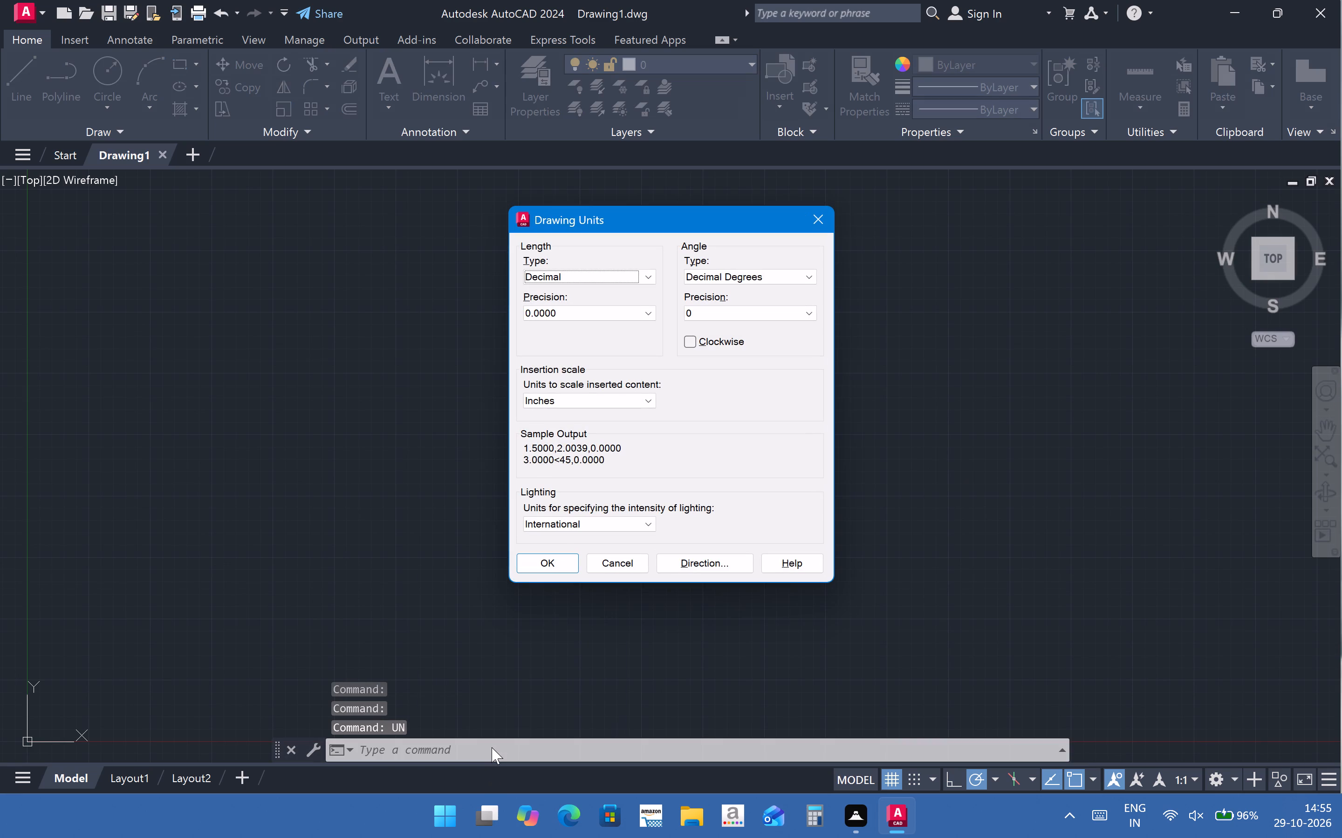
click(610, 406)
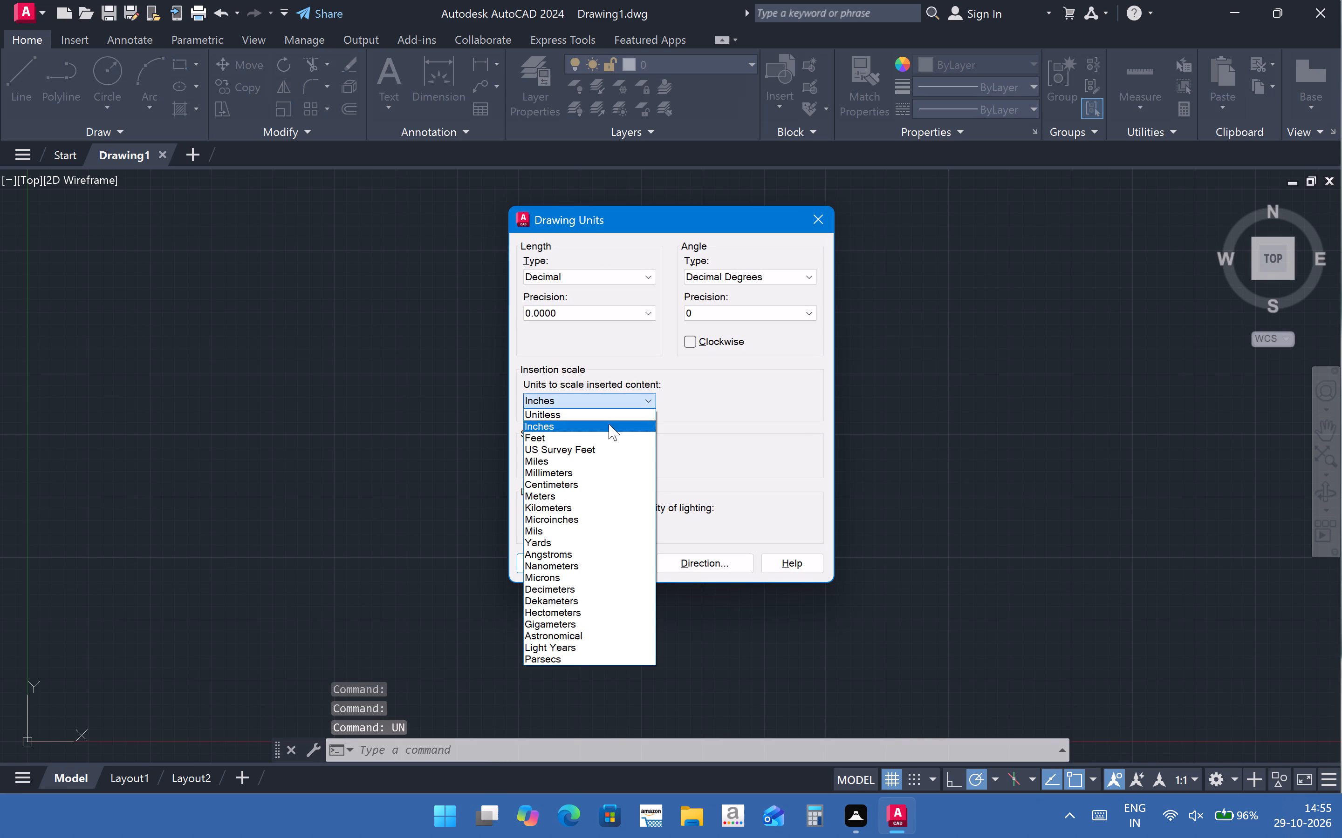
click(608, 470)
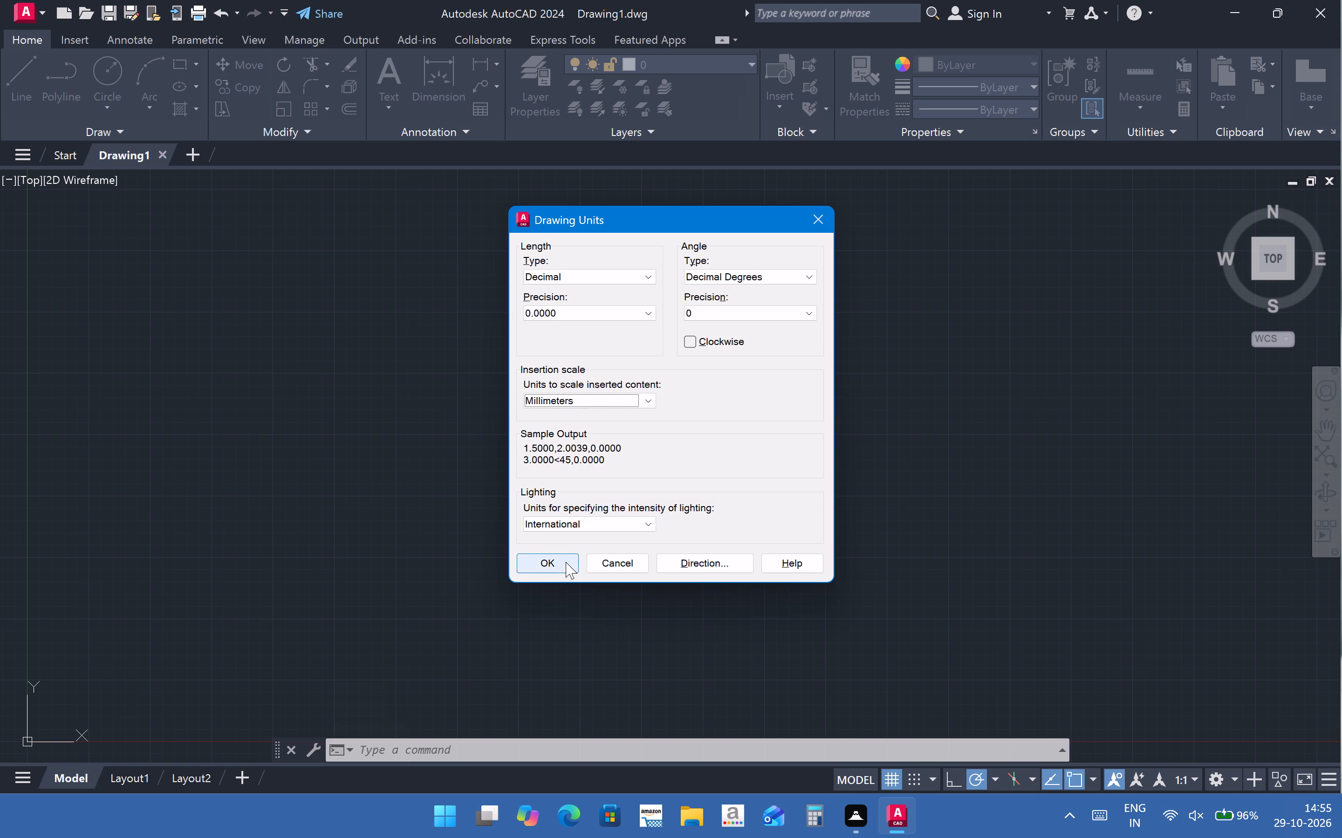
click(606, 312)
click(609, 327)
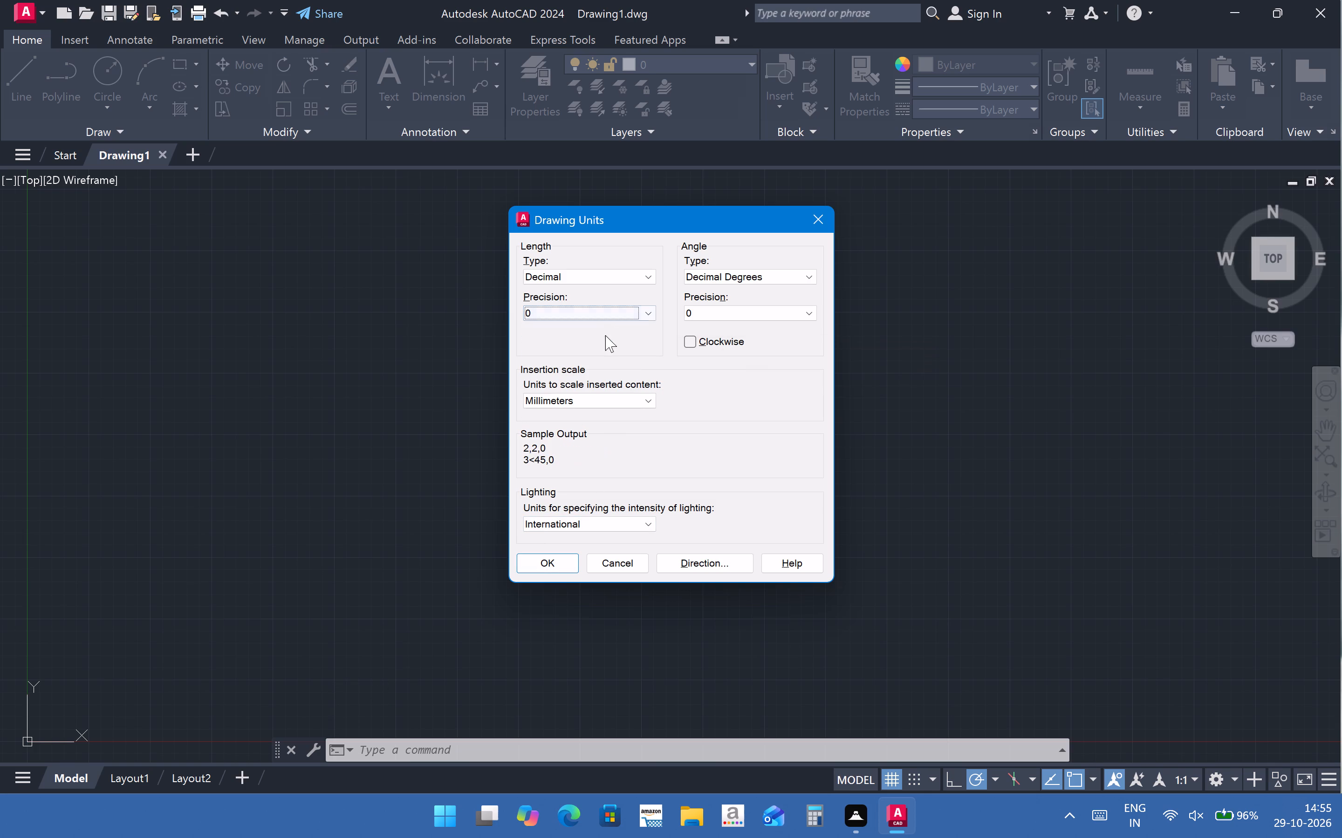
click(567, 566)
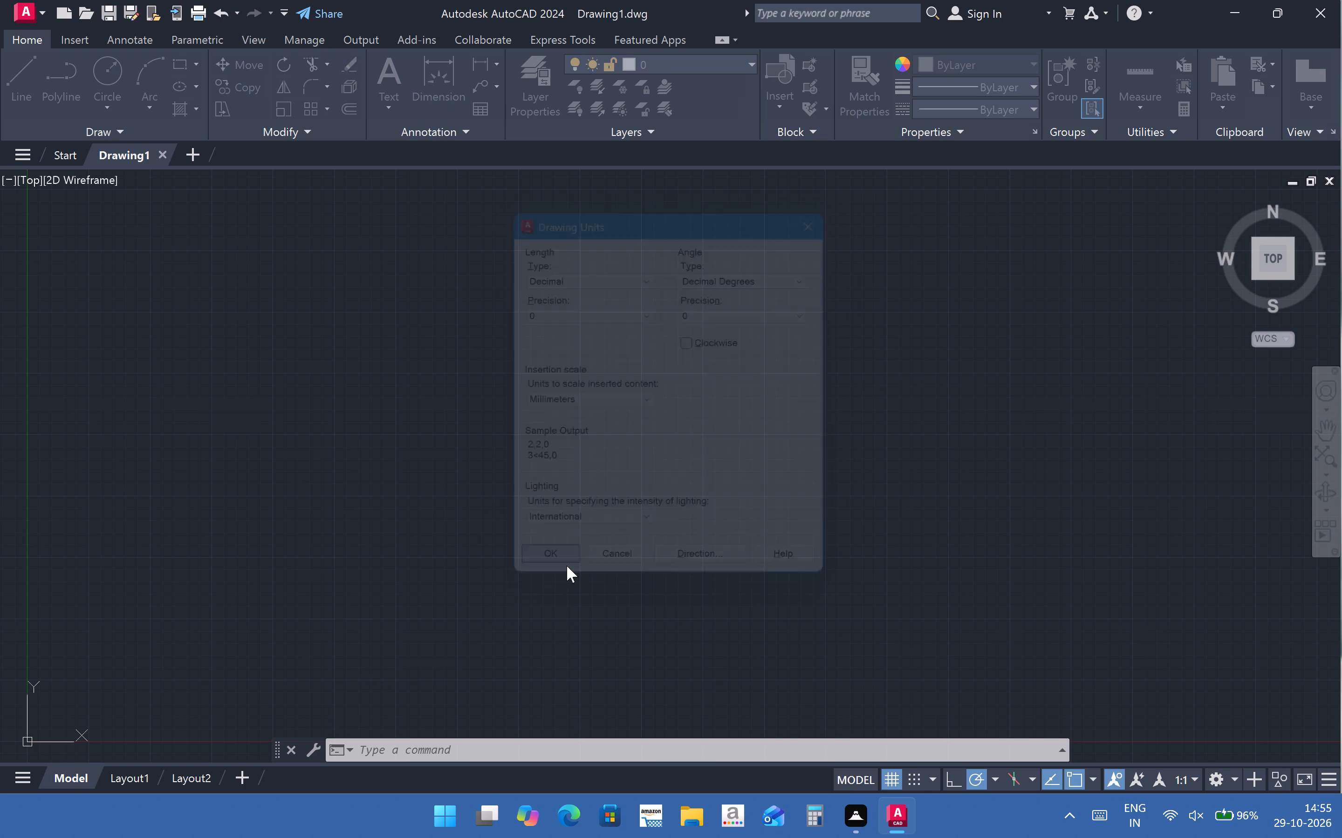
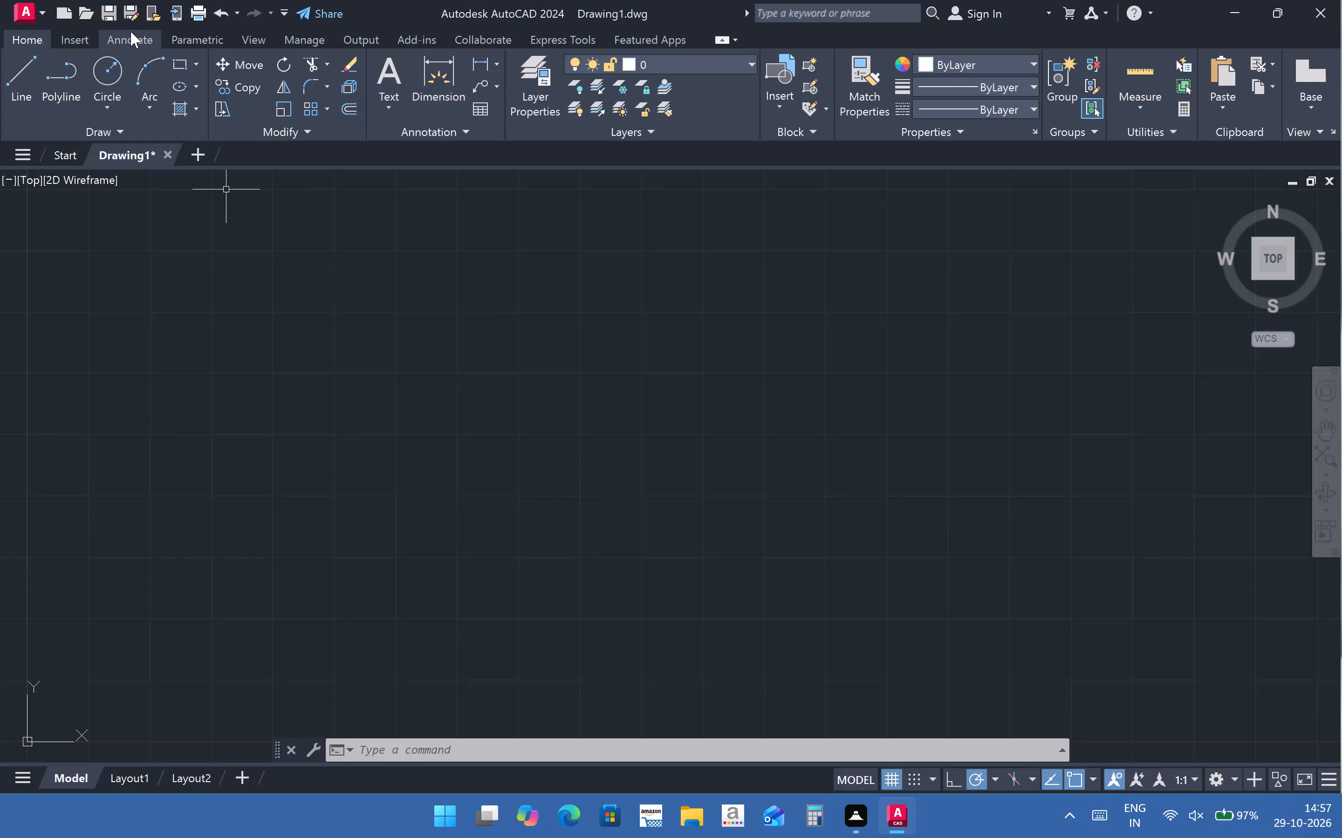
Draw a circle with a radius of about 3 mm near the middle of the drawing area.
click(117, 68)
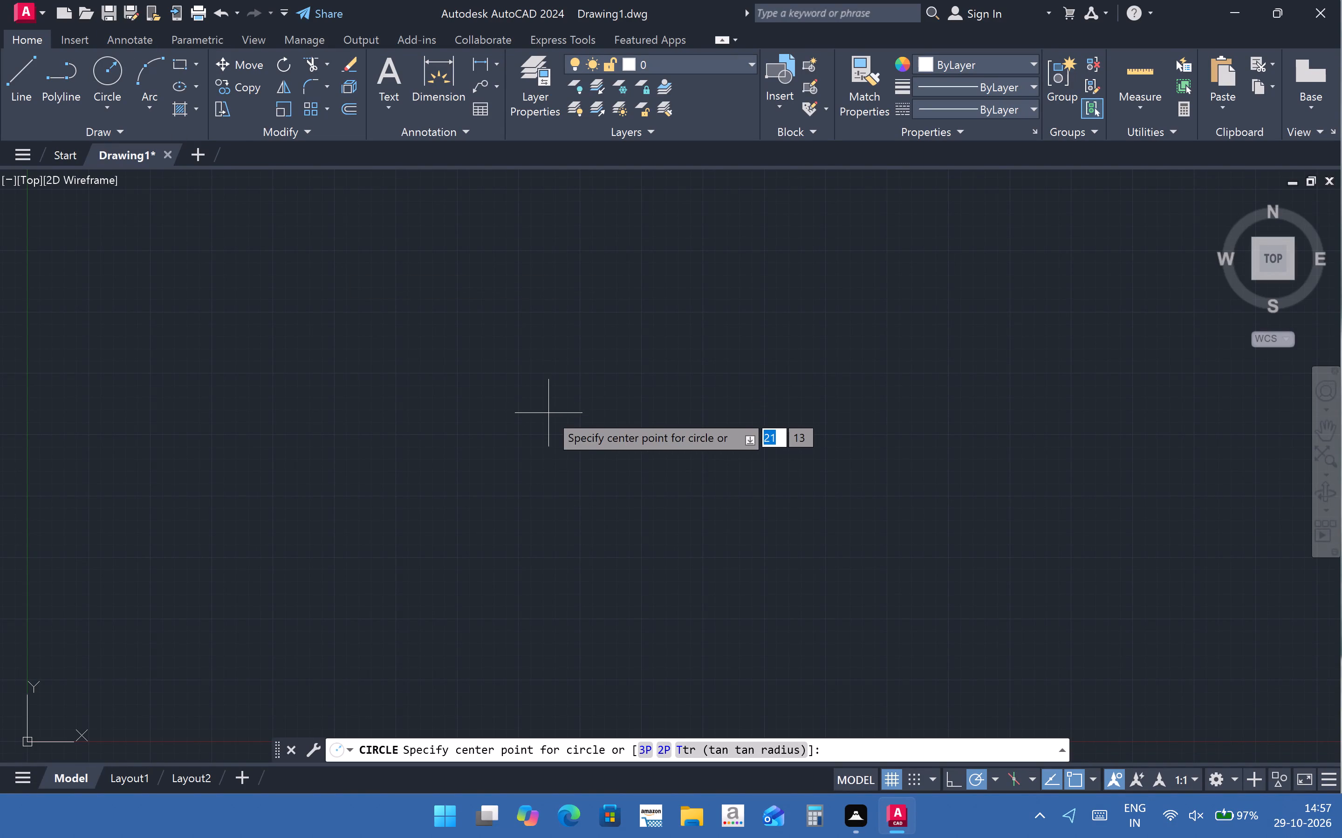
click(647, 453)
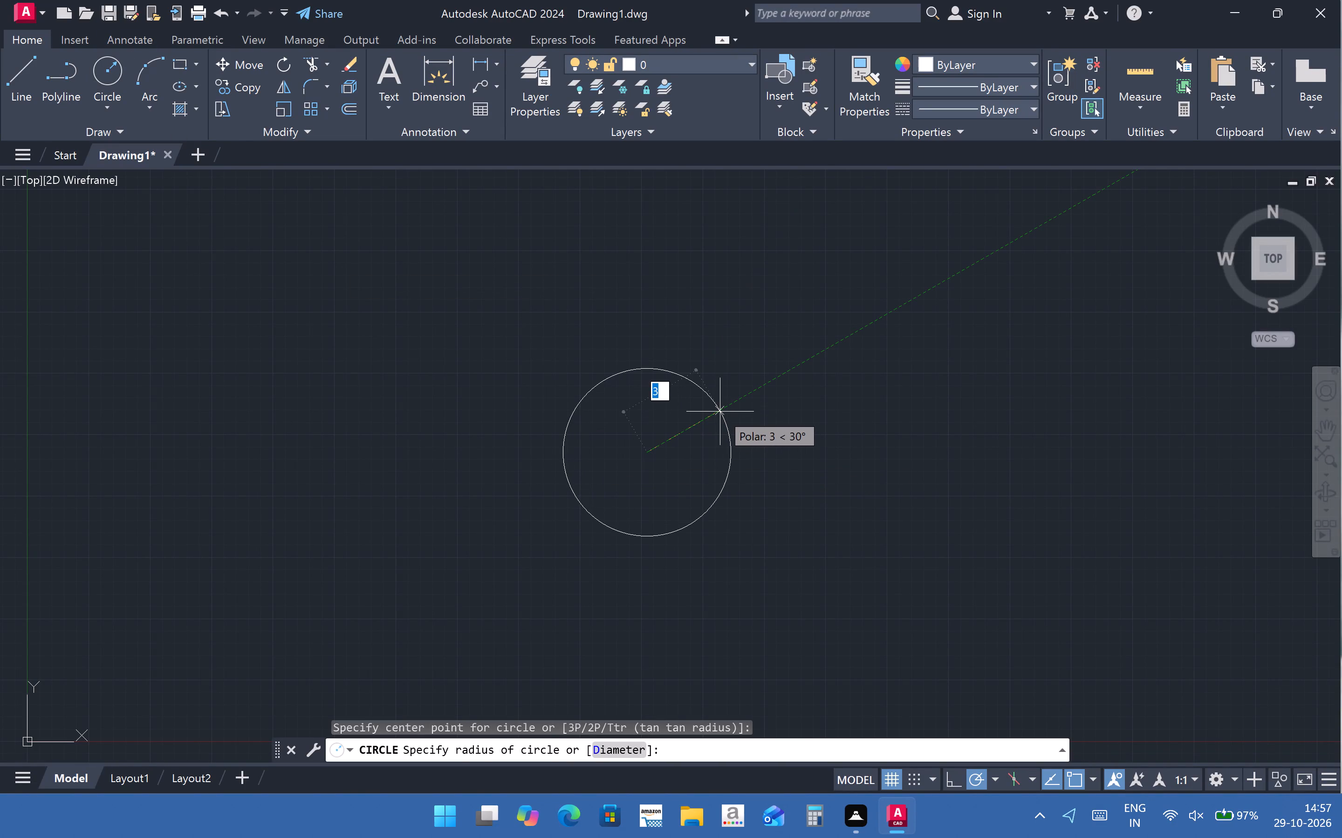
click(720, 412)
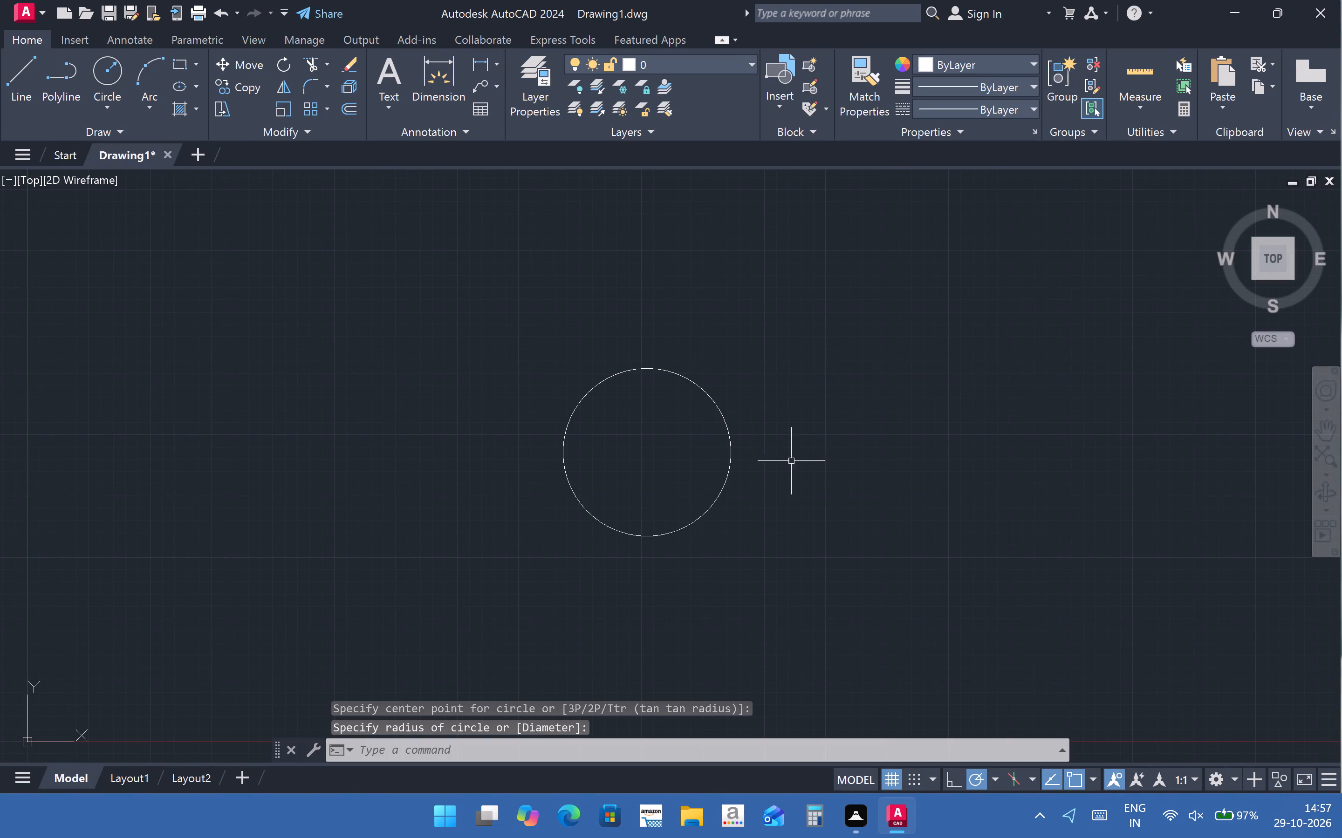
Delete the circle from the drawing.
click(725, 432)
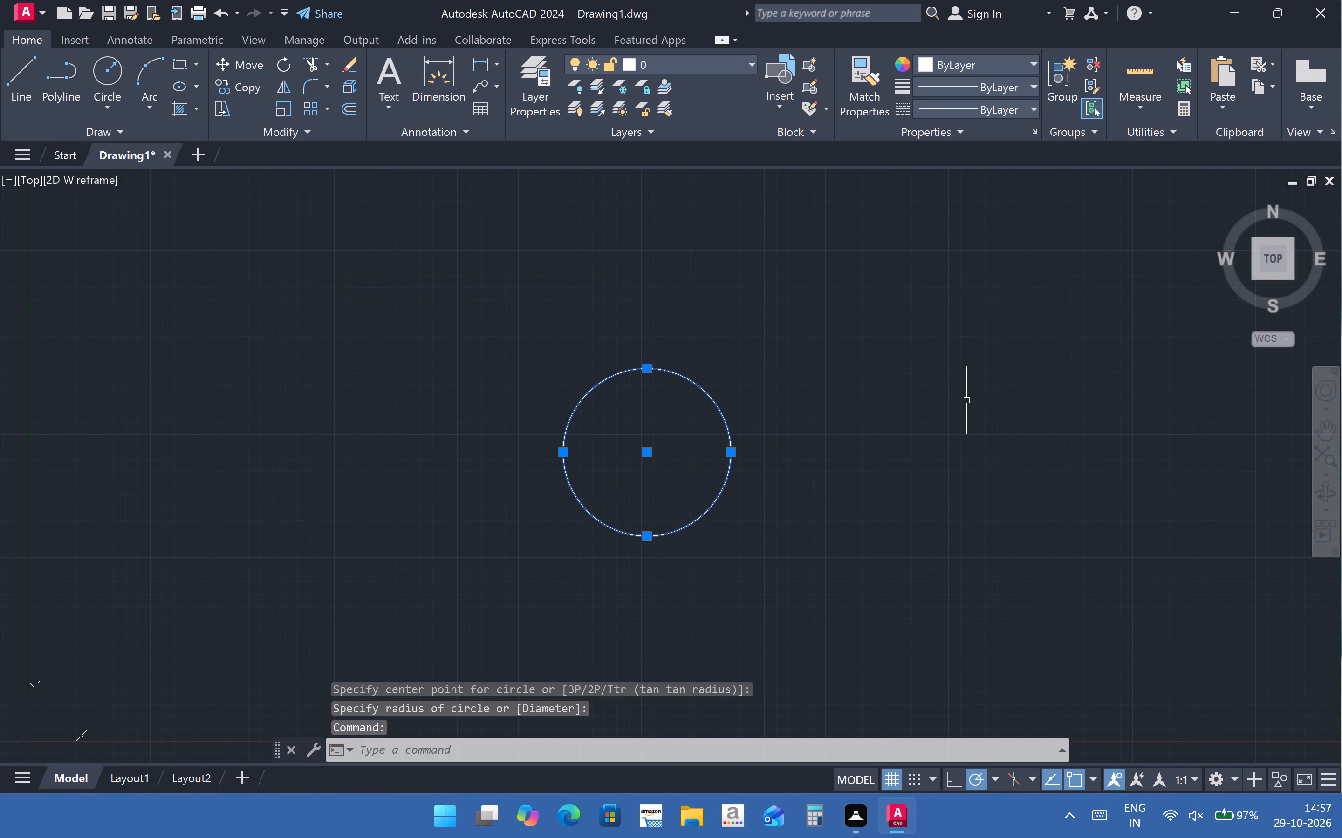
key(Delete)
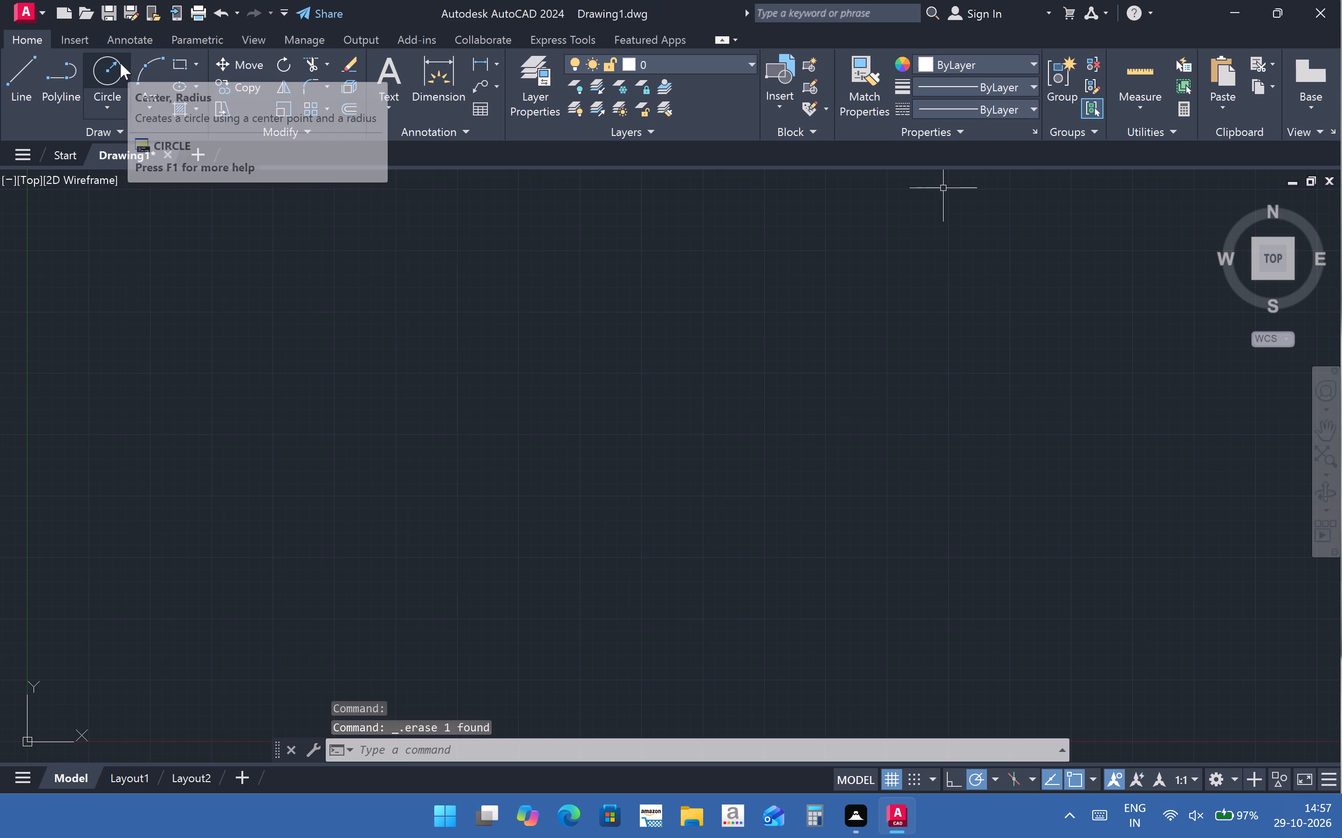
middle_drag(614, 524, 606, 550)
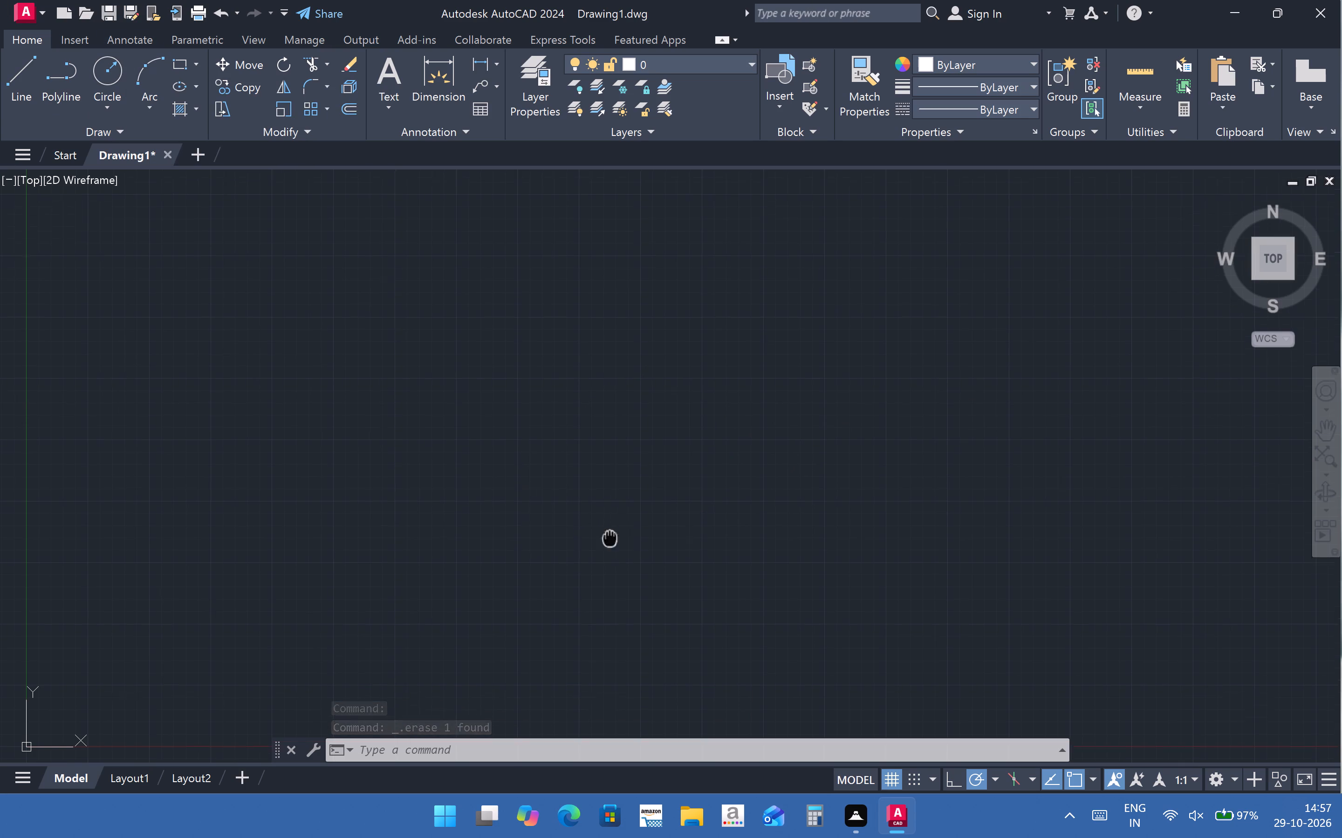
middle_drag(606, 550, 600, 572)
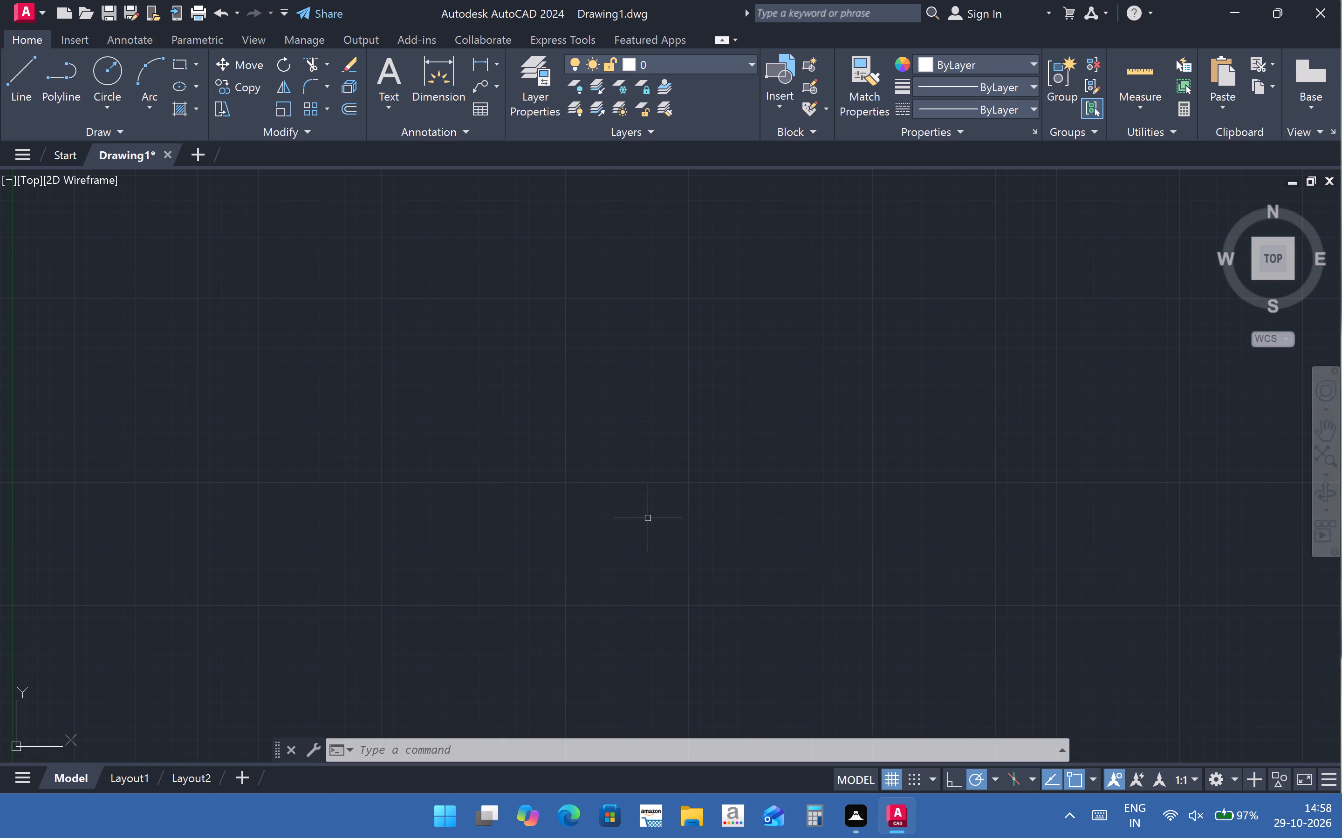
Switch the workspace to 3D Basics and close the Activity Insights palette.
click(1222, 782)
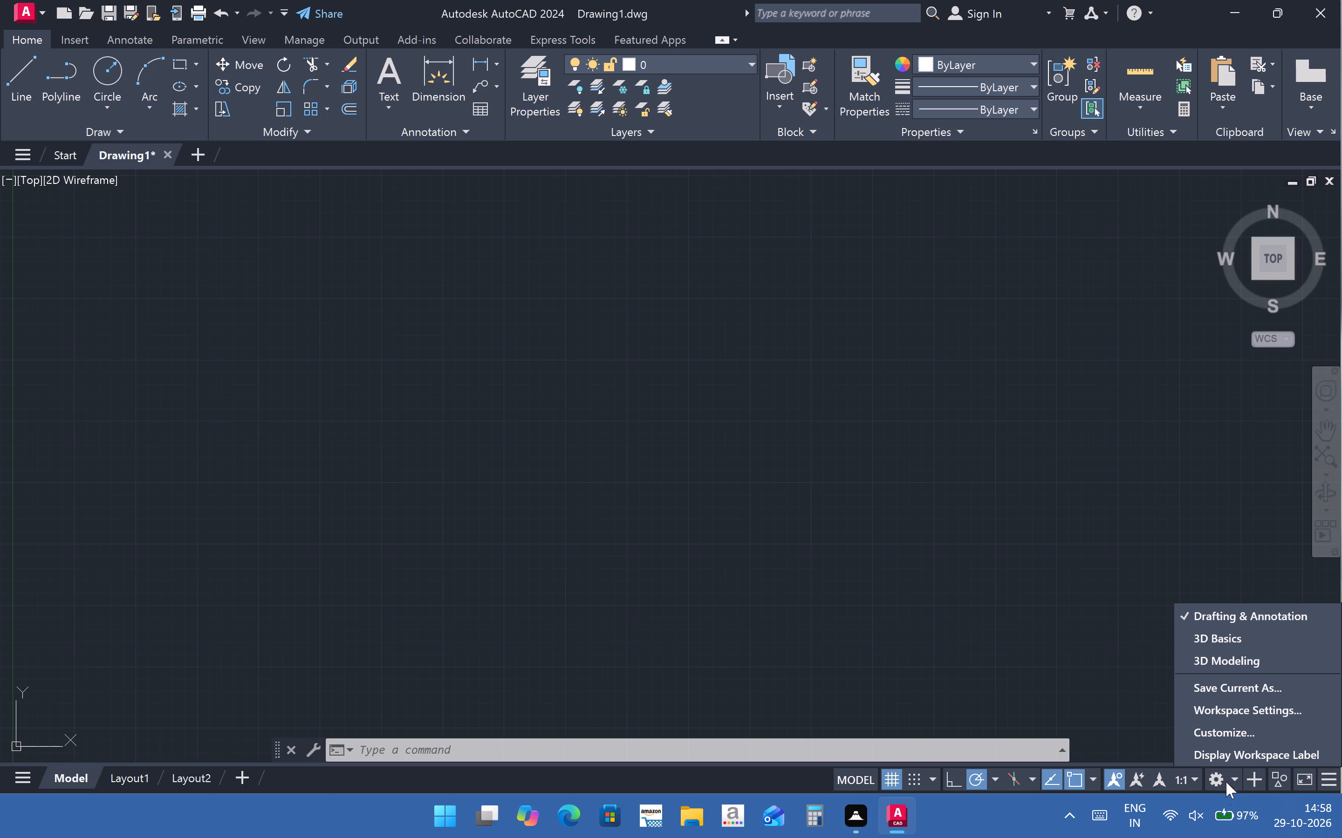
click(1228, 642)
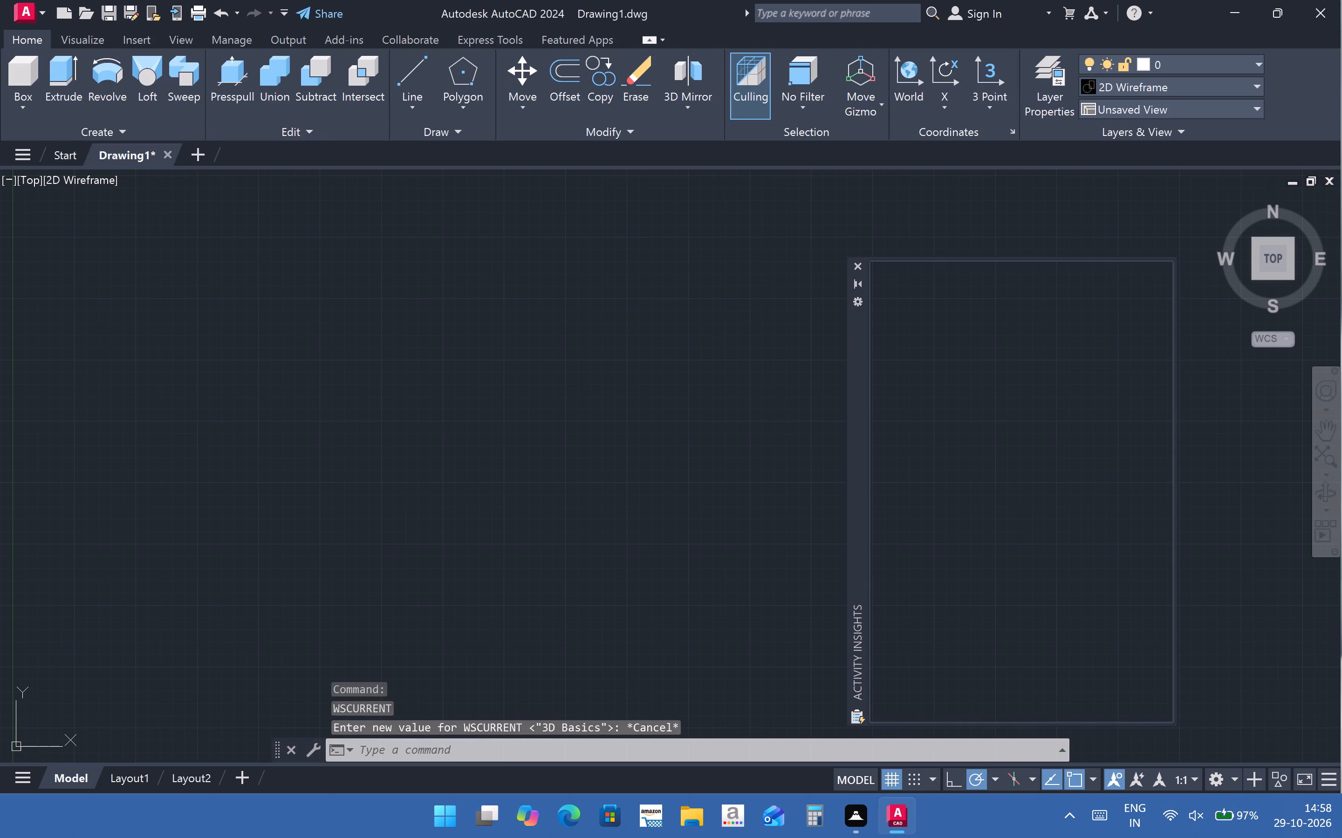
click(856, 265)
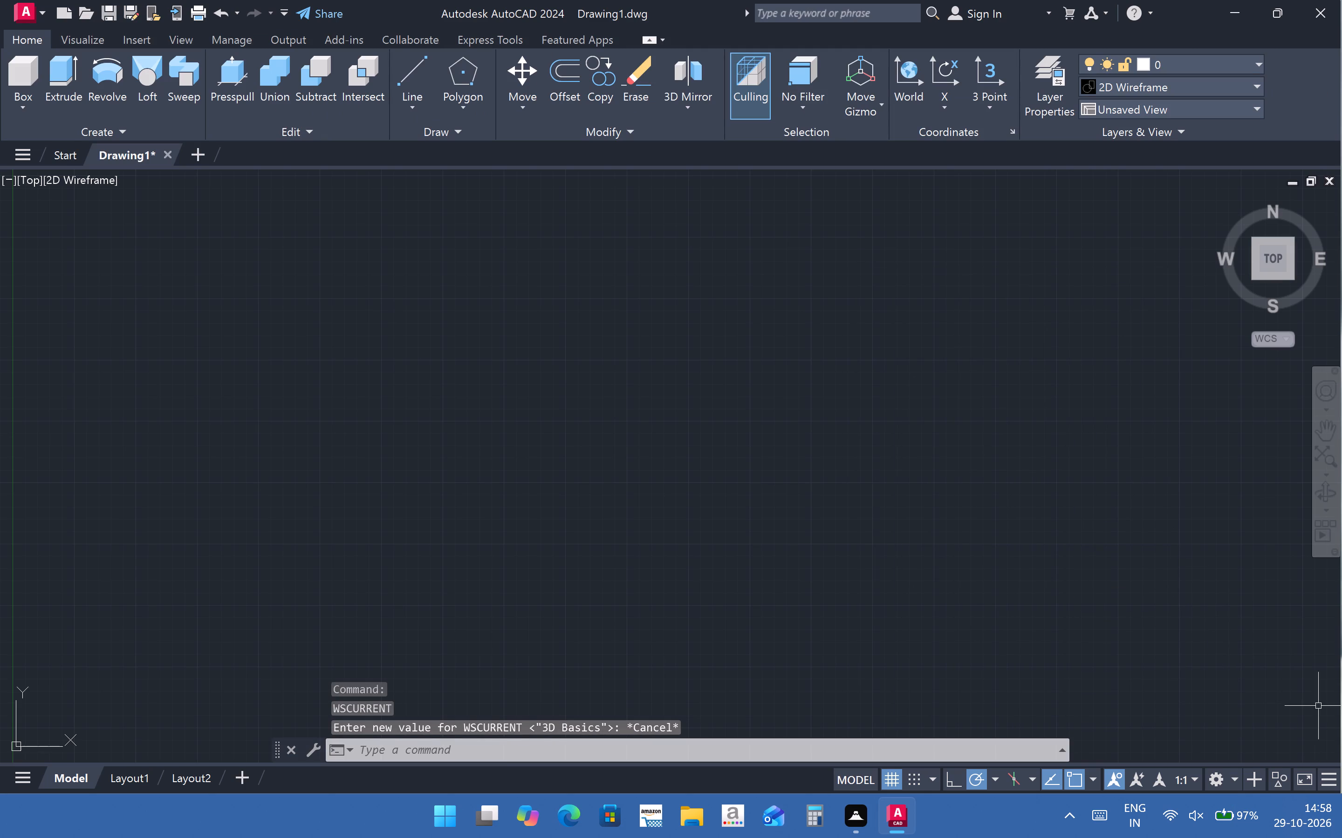
Switch the workspace to 3D Modeling and close the Activity Insights palette.
click(1236, 788)
click(1226, 667)
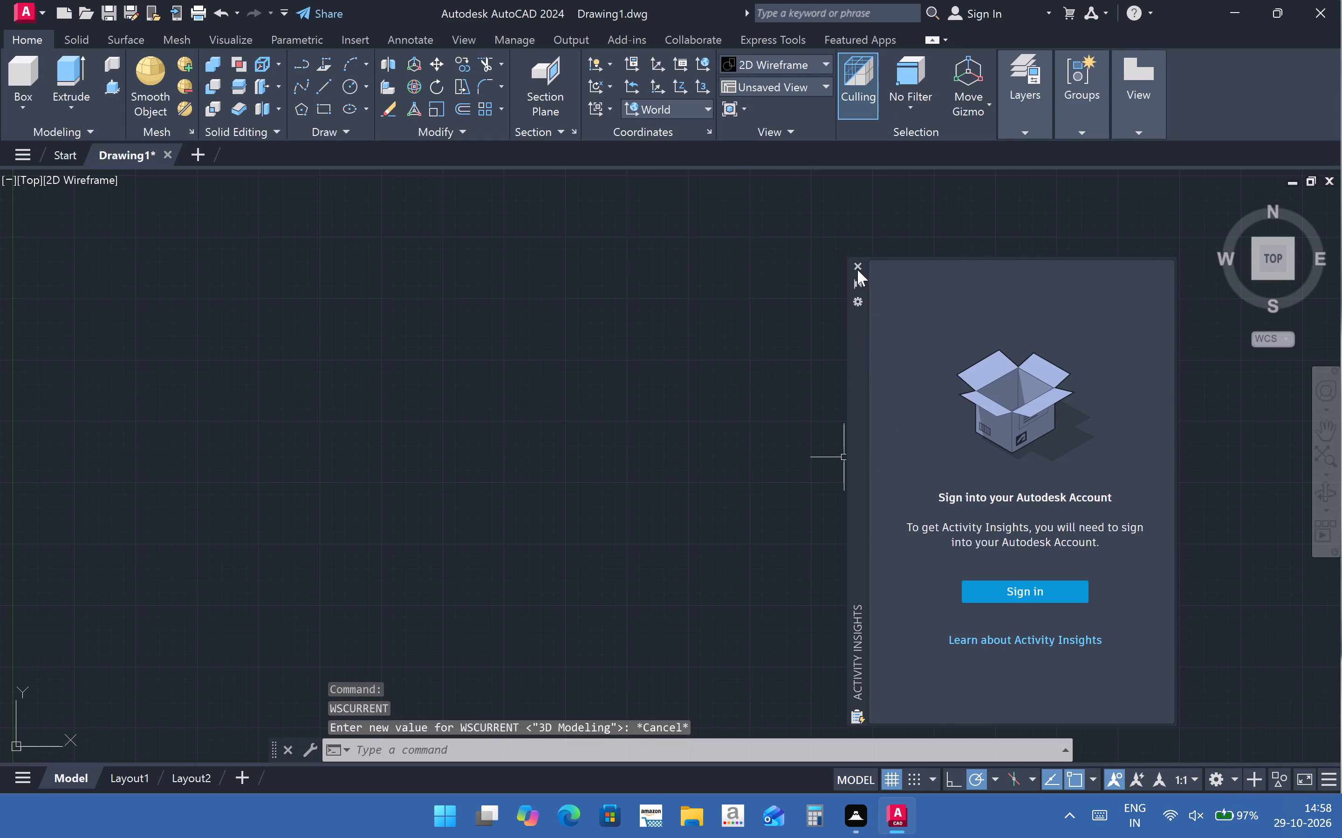
click(857, 270)
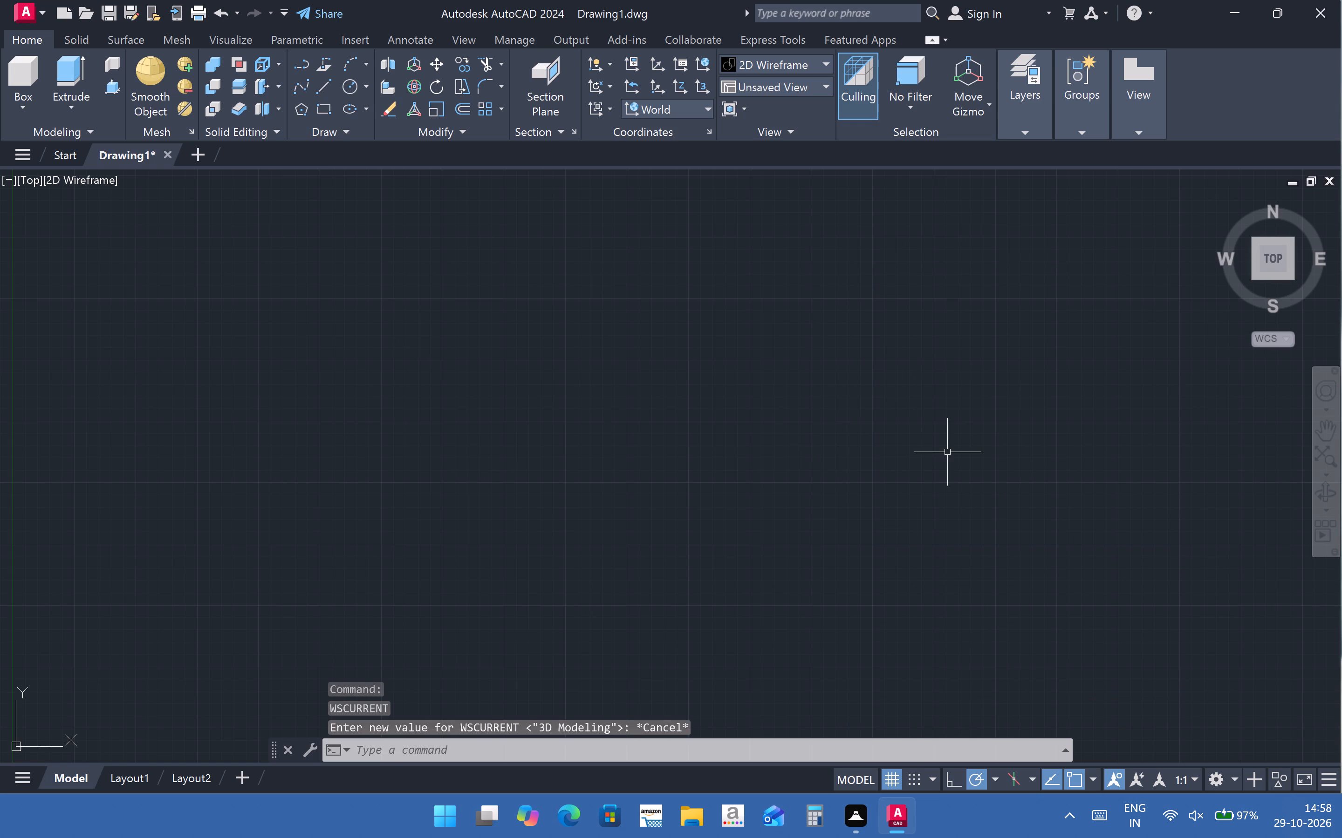
Check the length, angle and insertion scale settings in the Drawing Units dialog and accept them.
click(486, 746)
text(un)
key(Return)
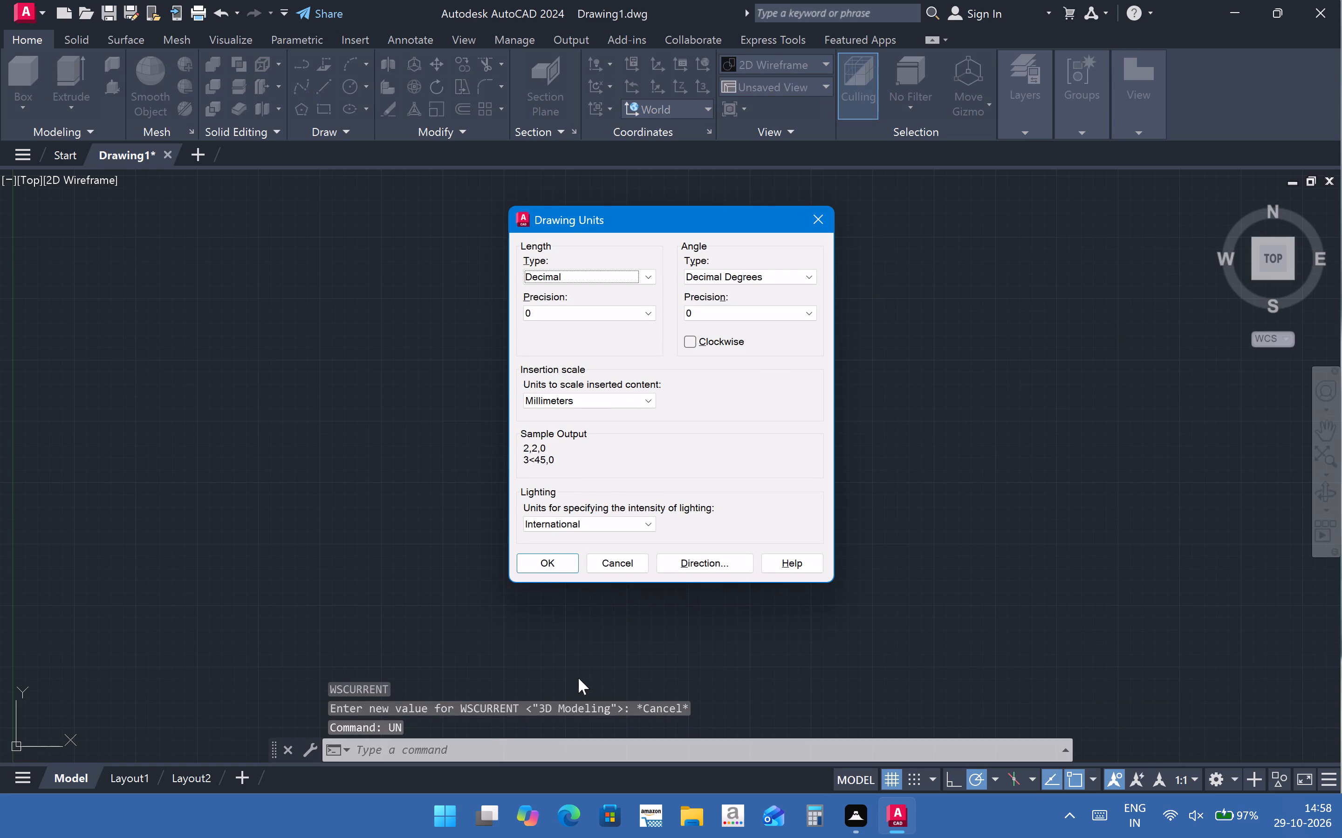
click(551, 554)
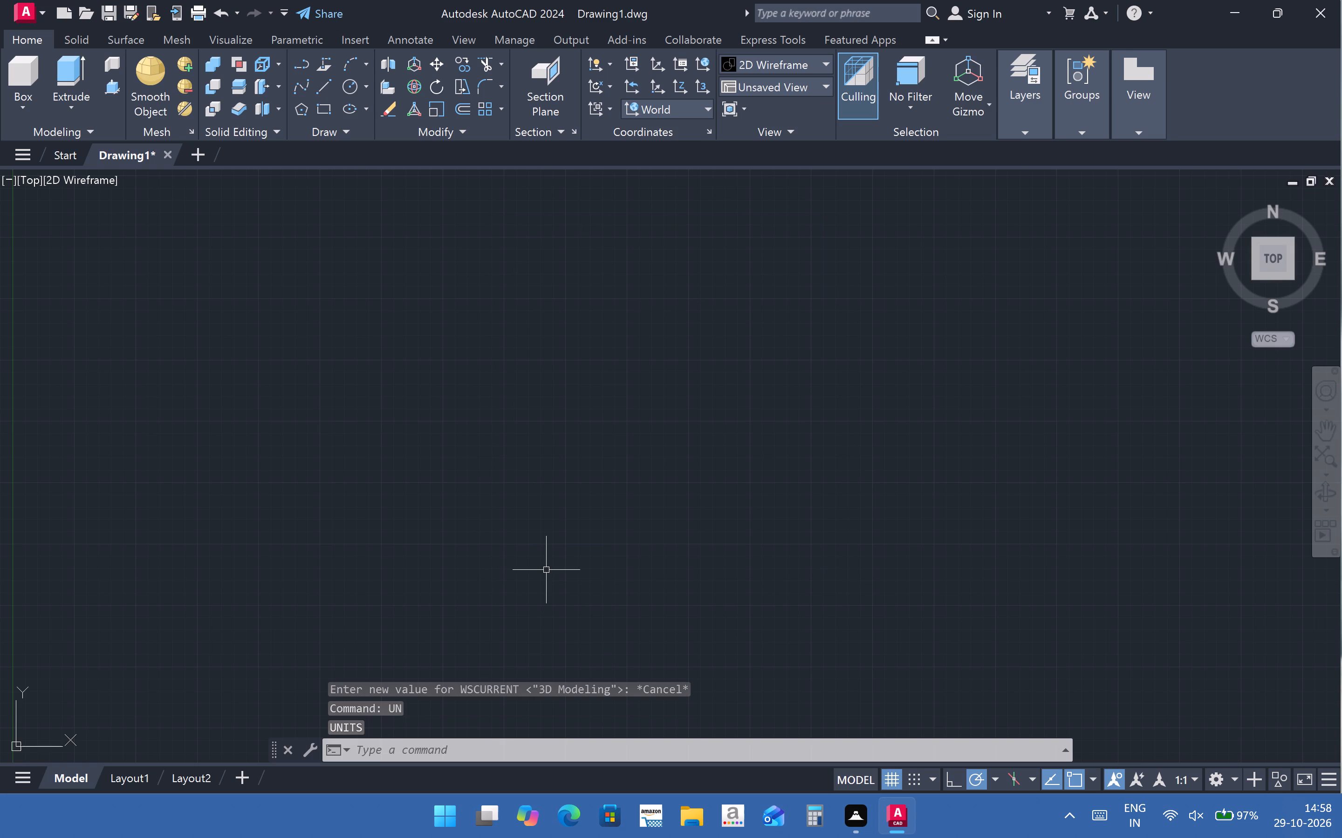
Draw a circle centred near the middle of the drawing area.
click(351, 94)
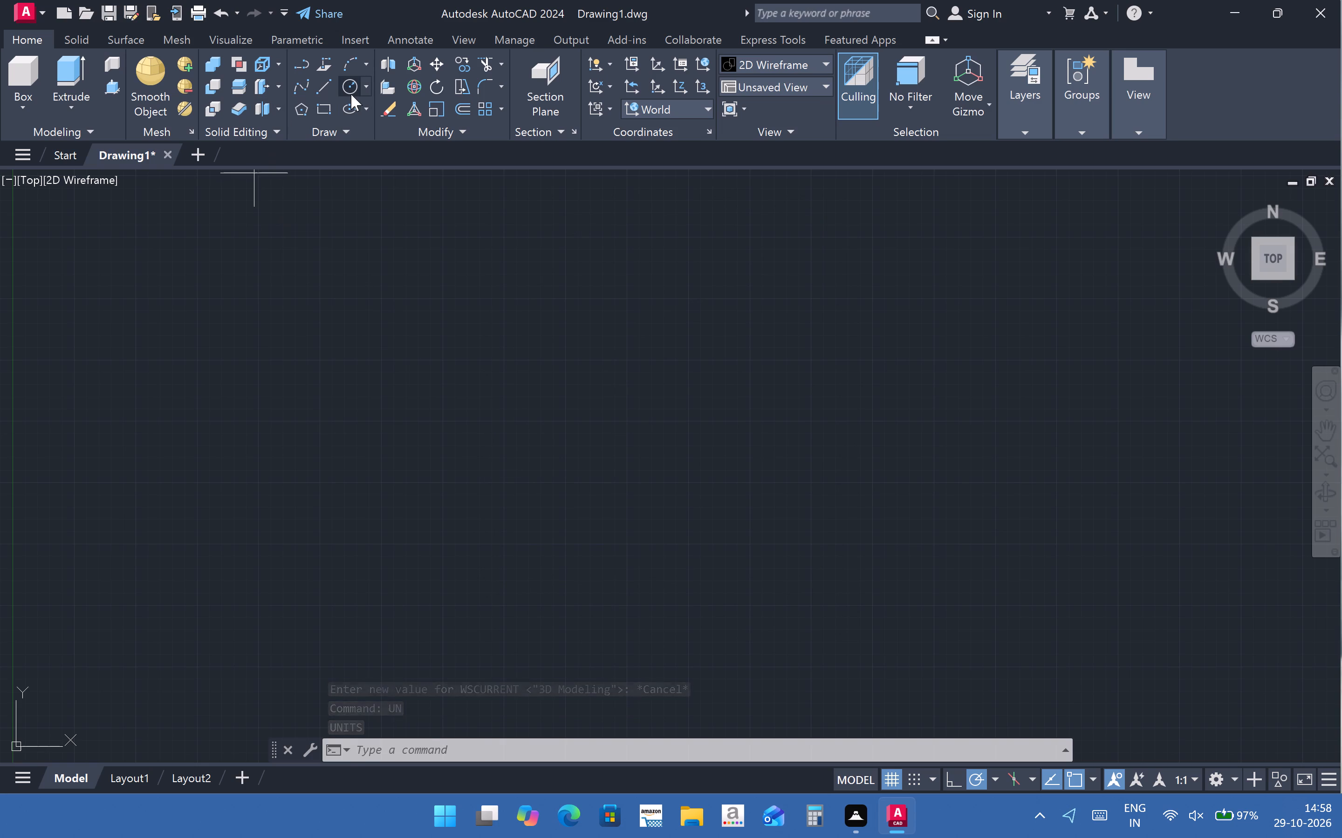
click(591, 481)
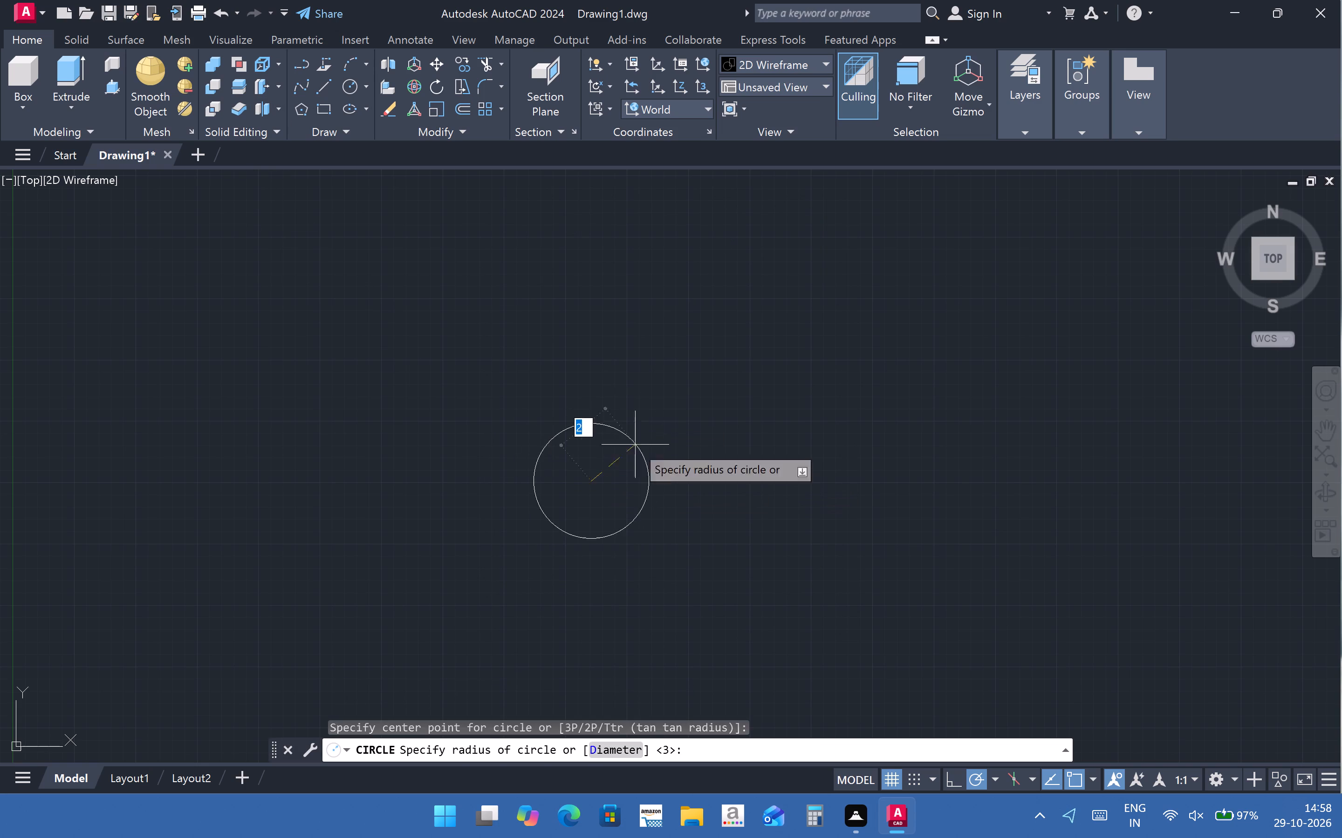
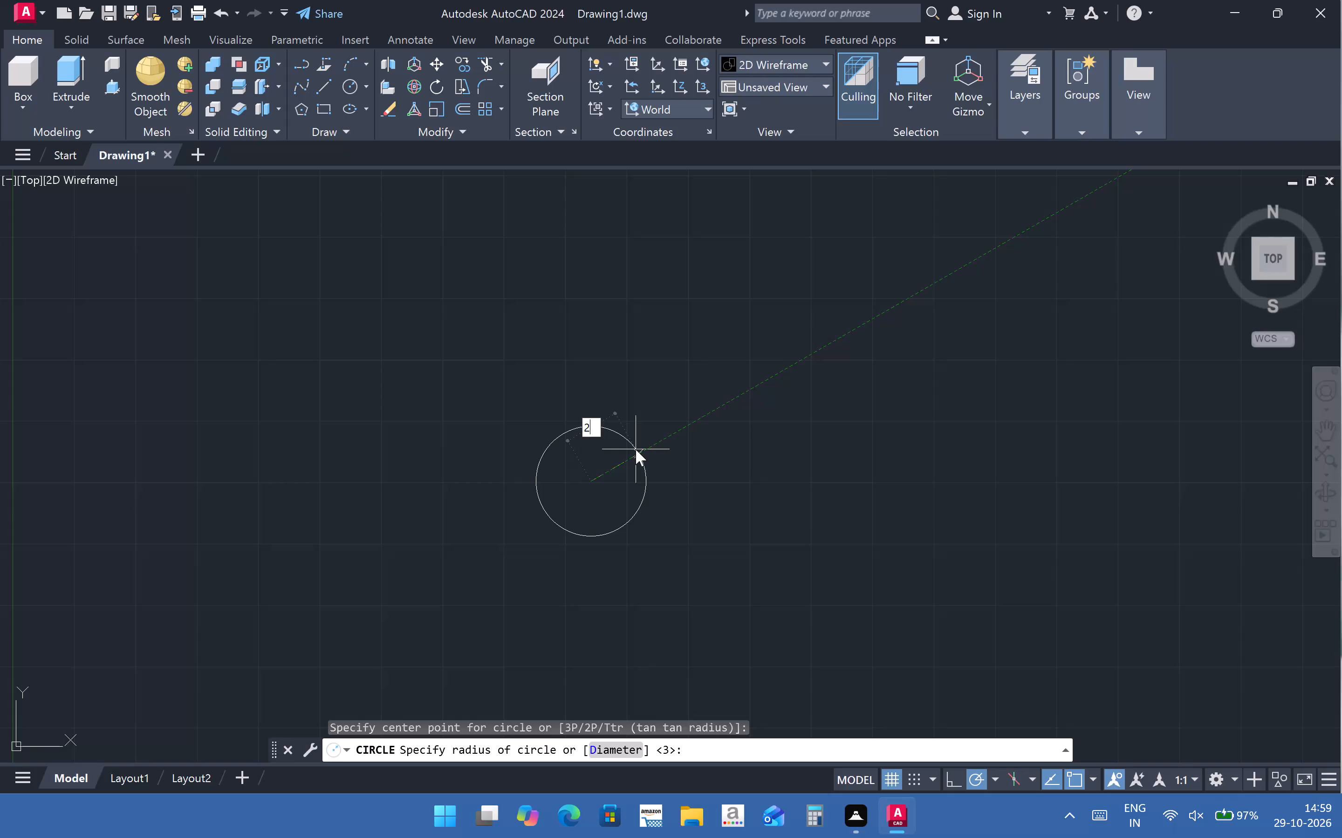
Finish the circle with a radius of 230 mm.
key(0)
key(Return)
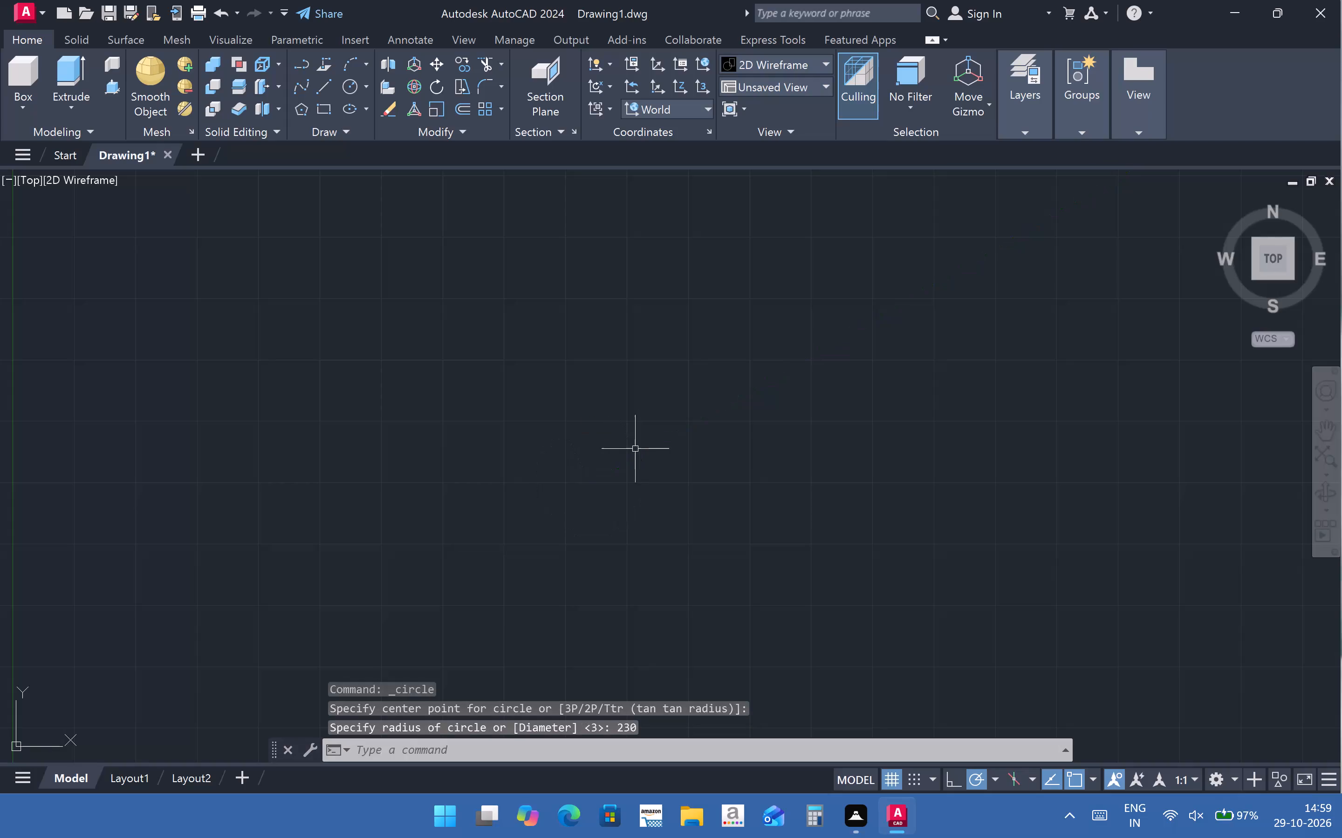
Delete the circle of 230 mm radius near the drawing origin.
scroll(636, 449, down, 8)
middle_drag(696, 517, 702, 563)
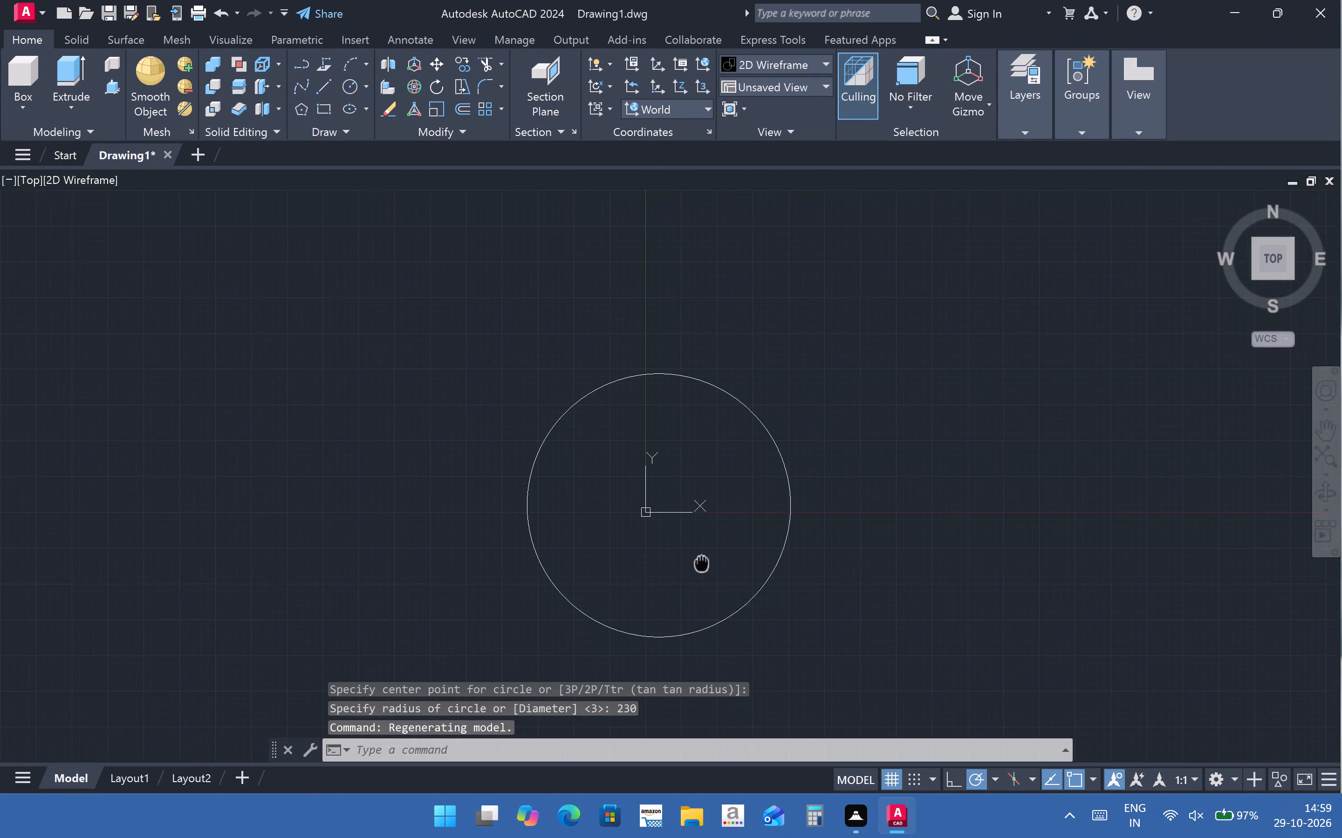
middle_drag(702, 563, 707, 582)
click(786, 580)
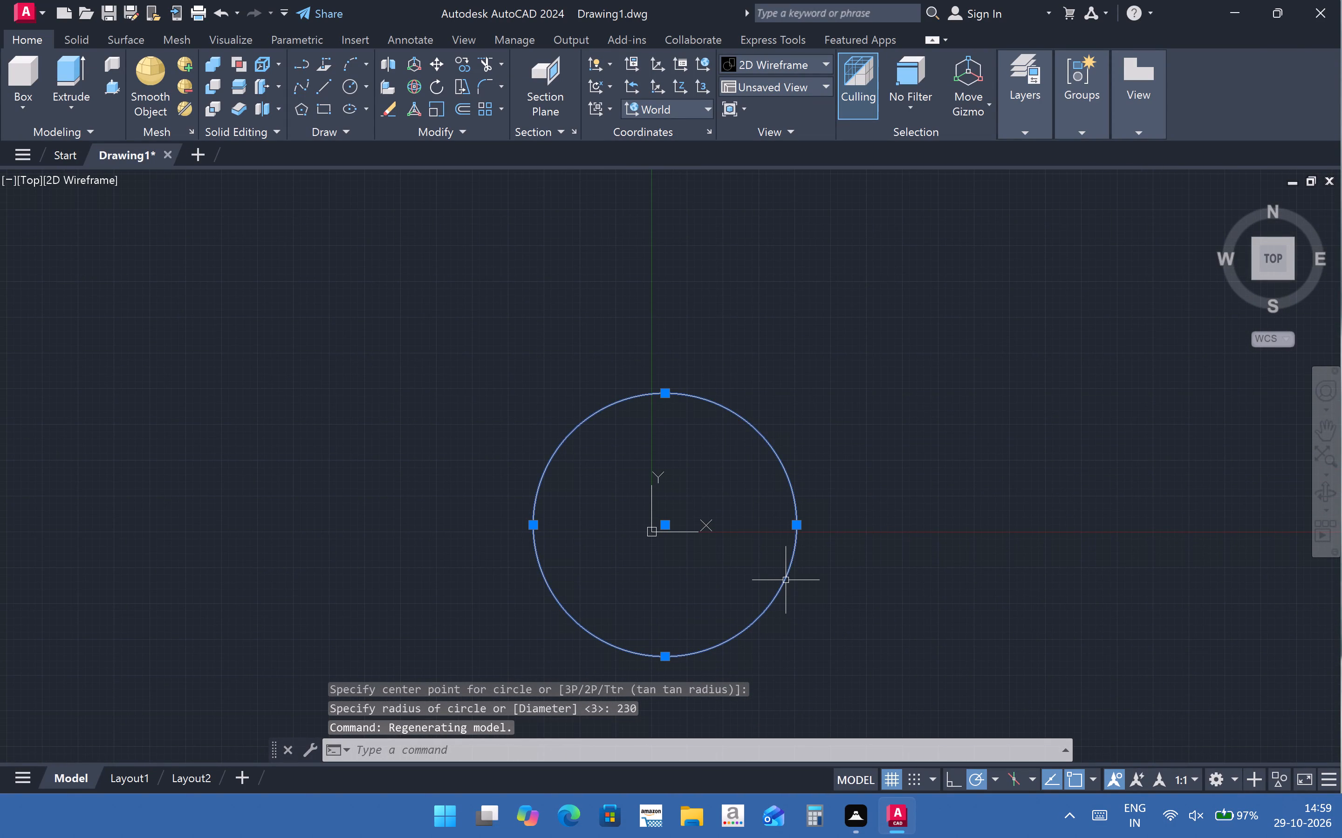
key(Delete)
Draw a circle by centre and diameter in an empty area away from the origin, with a diameter of 230 mm.
middle_drag(804, 498, 229, 808)
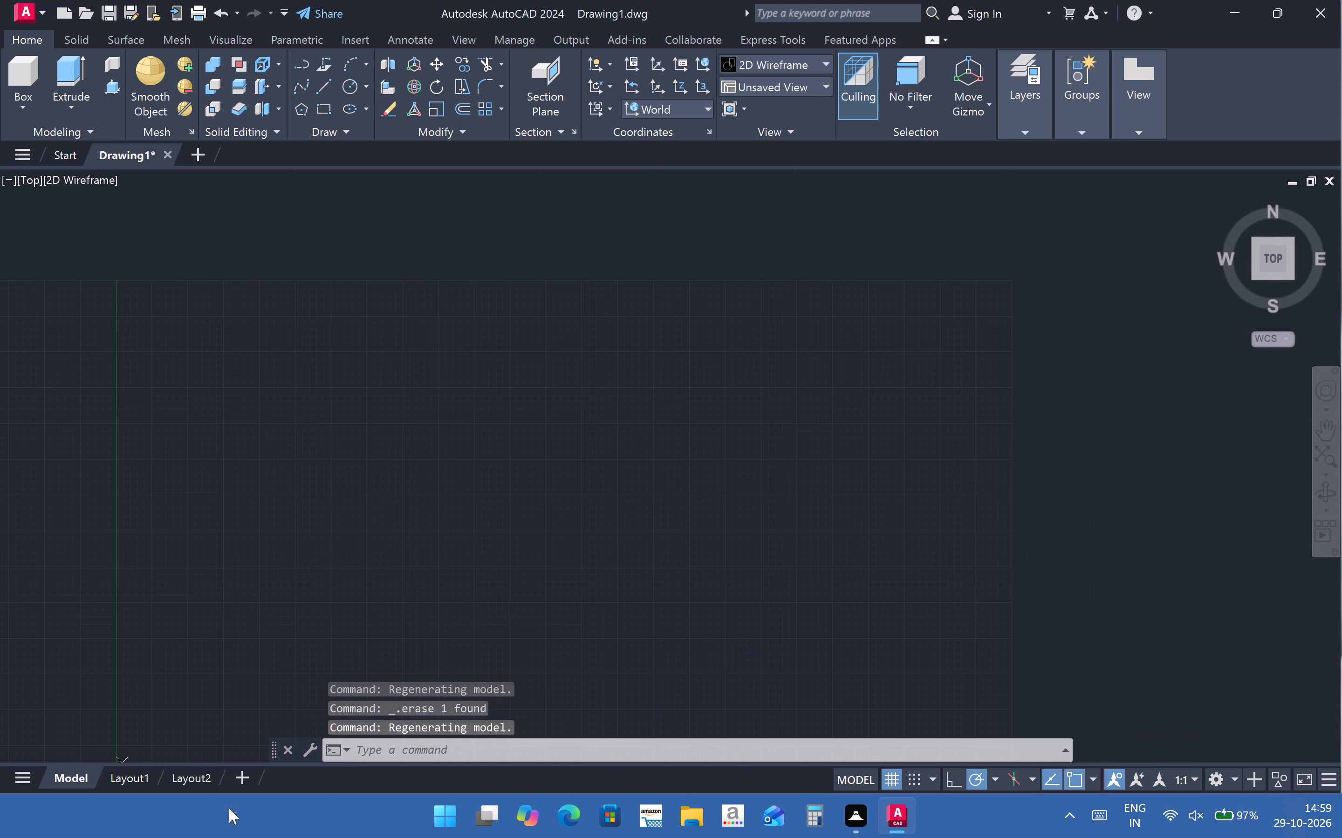
middle_drag(659, 488, 345, 576)
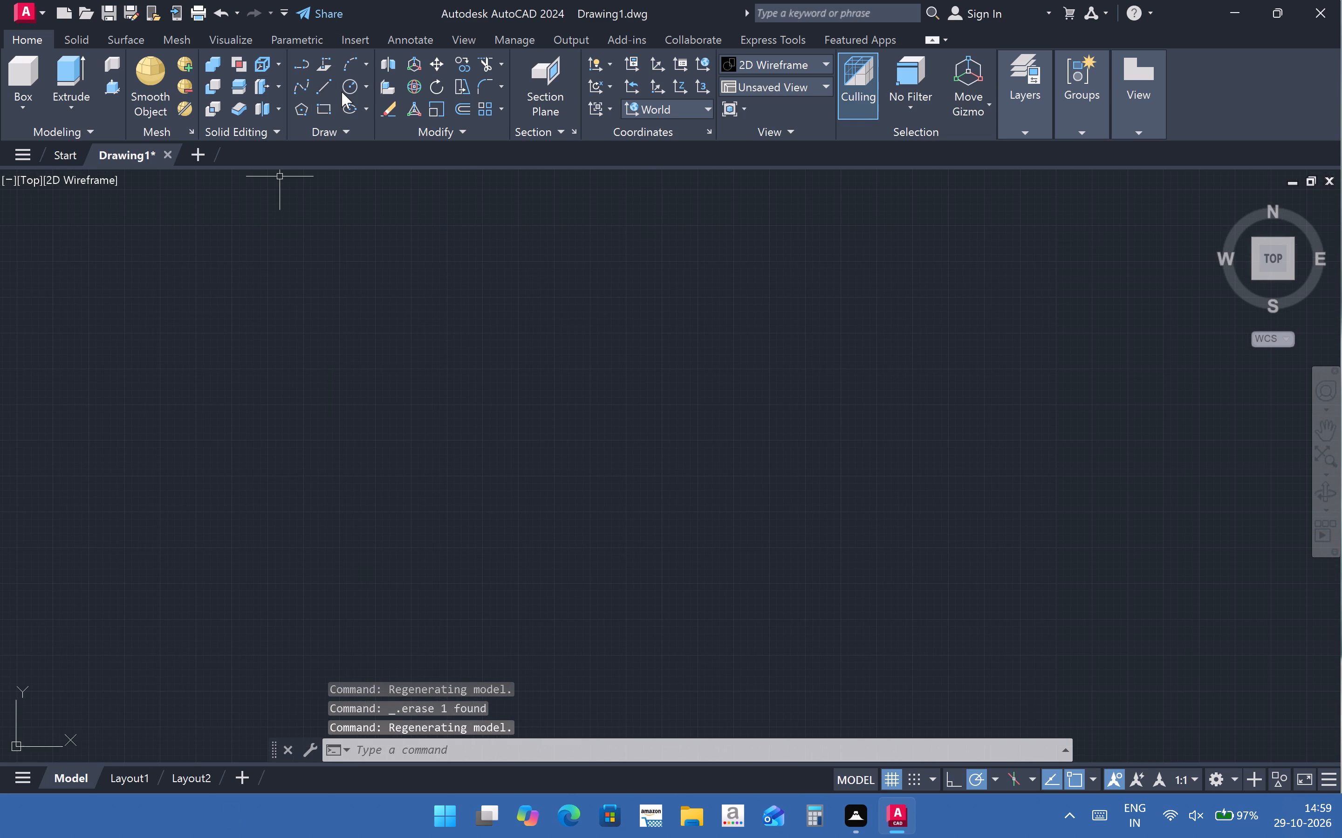
click(342, 92)
click(365, 89)
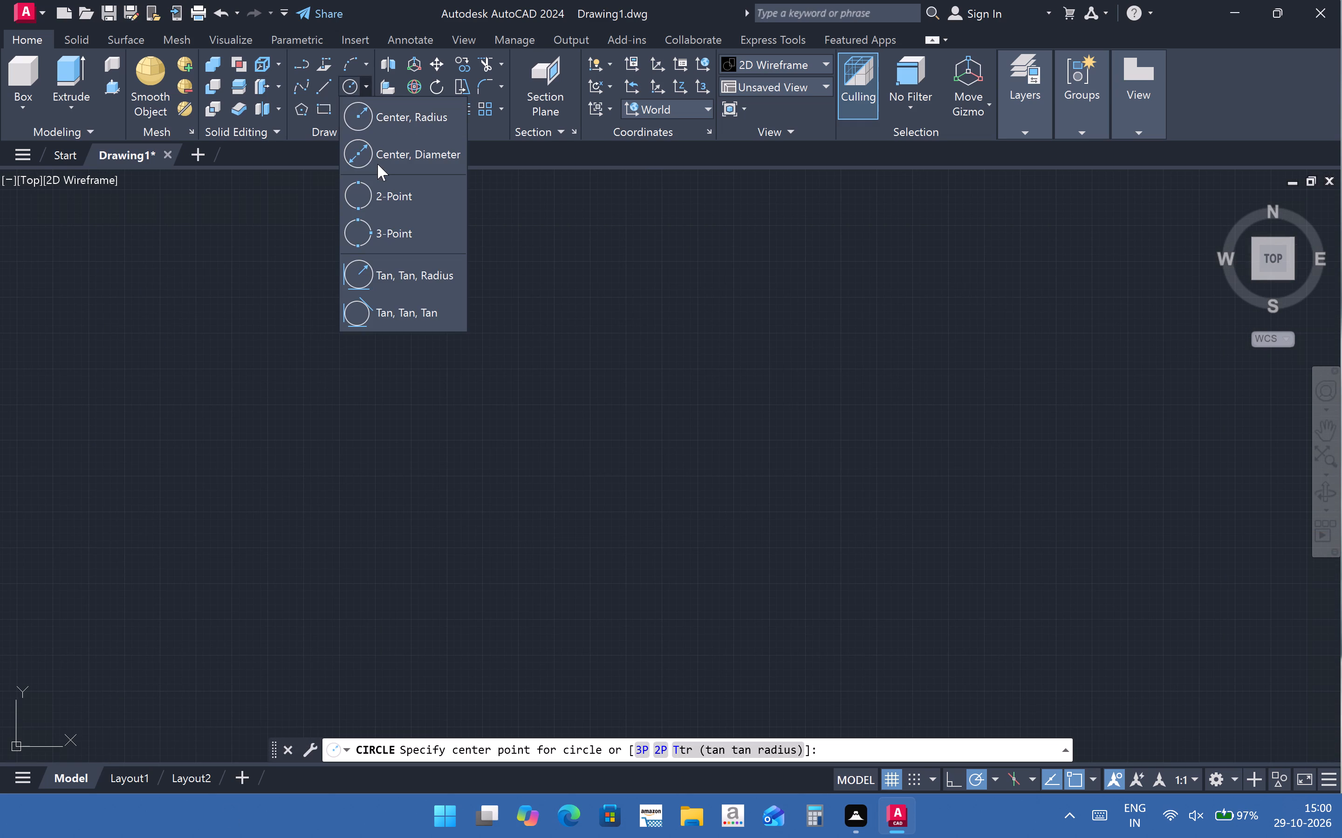
click(377, 164)
click(602, 529)
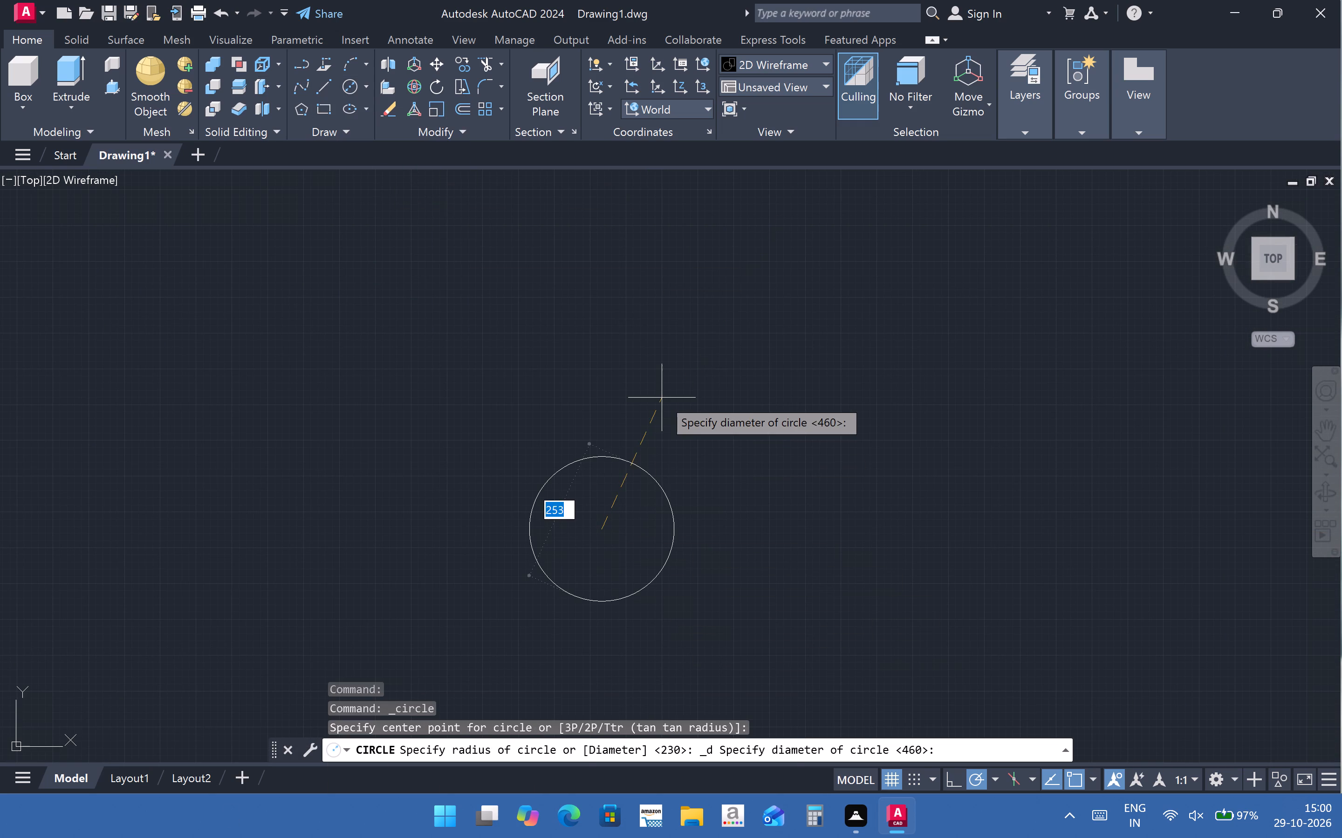
text(23)
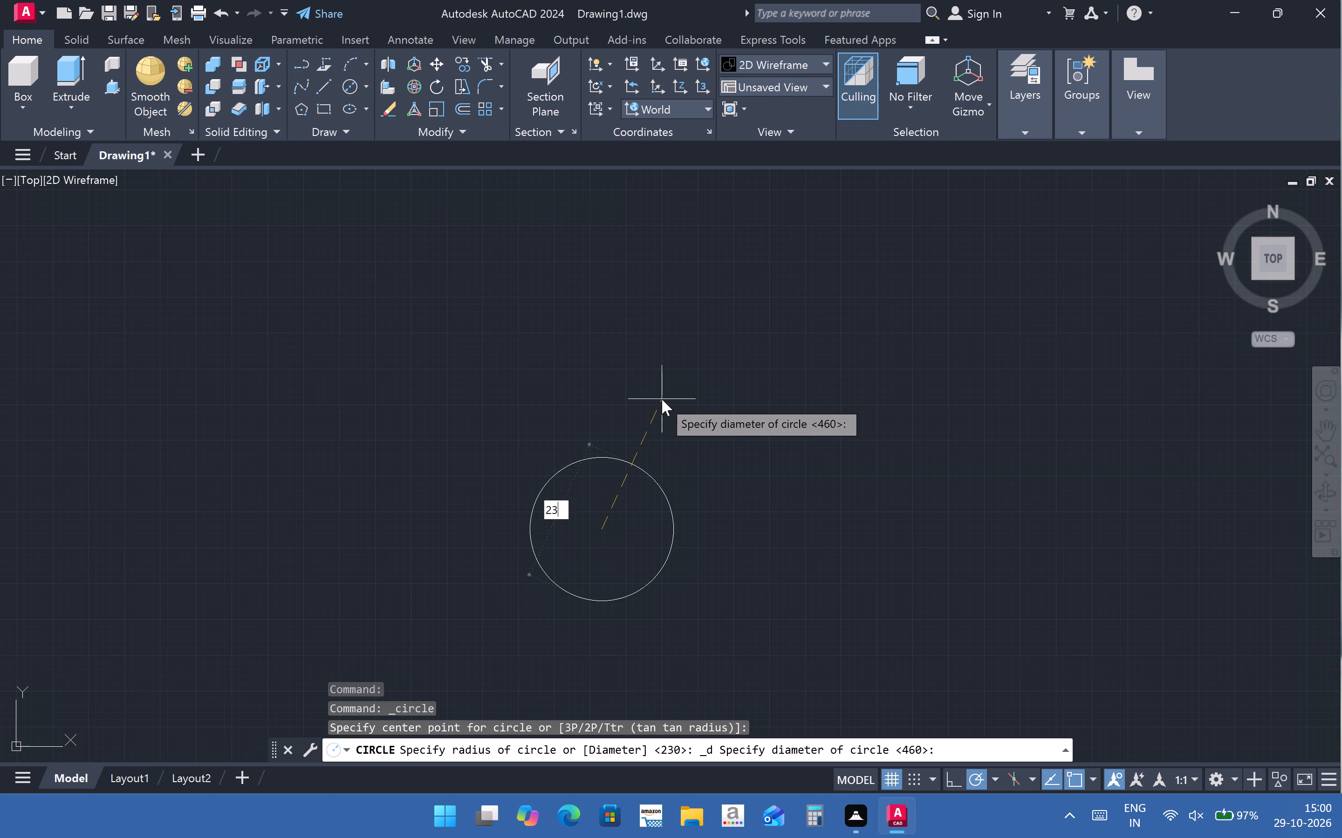
key(0)
key(Return)
Move the 230 mm diameter circle, using its centre as base point, diagonally farther from the origin into open drawing space.
scroll(716, 503, up, 1)
scroll(623, 572, down, 2)
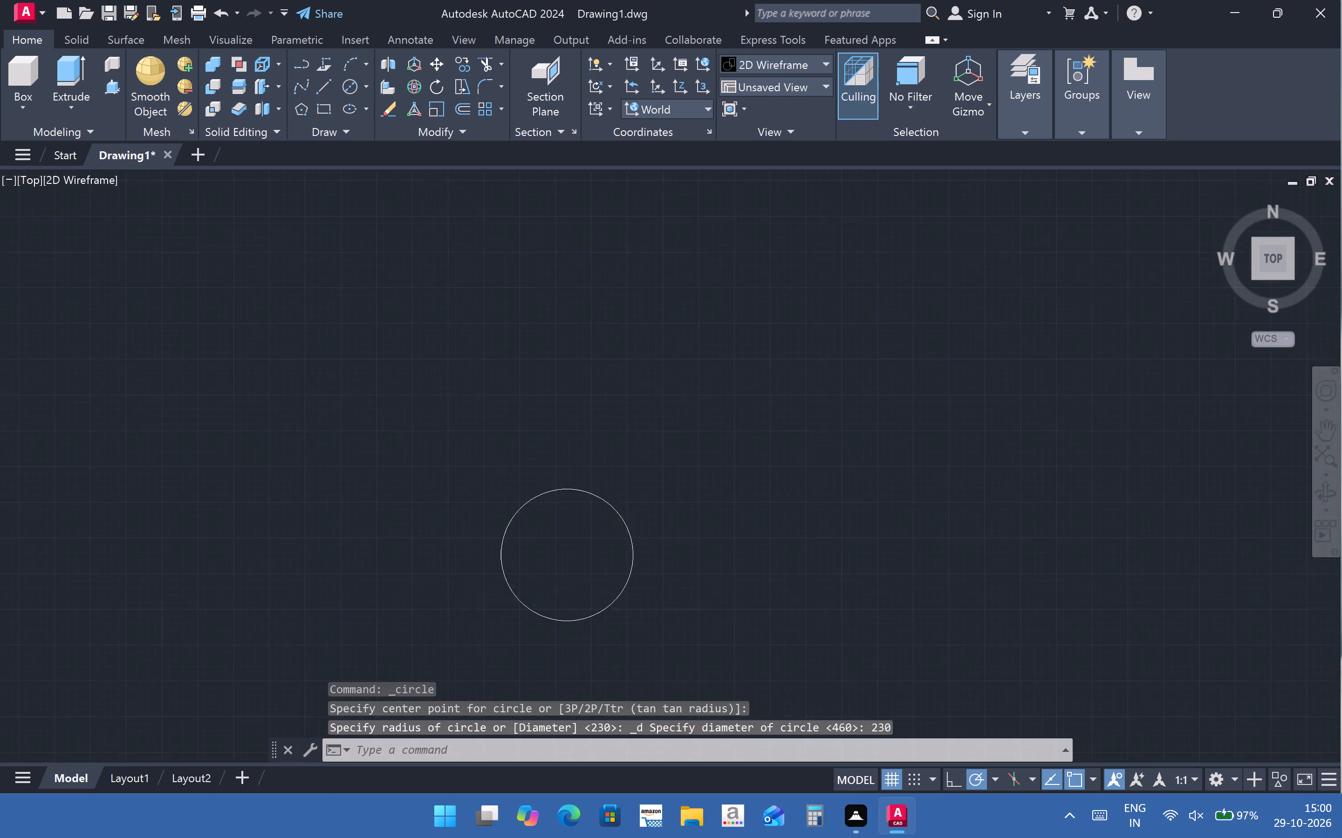
middle_drag(632, 574, 657, 447)
middle_drag(652, 462, 655, 515)
scroll(679, 496, down, 2)
scroll(679, 503, up, 2)
middle_drag(680, 507, 672, 543)
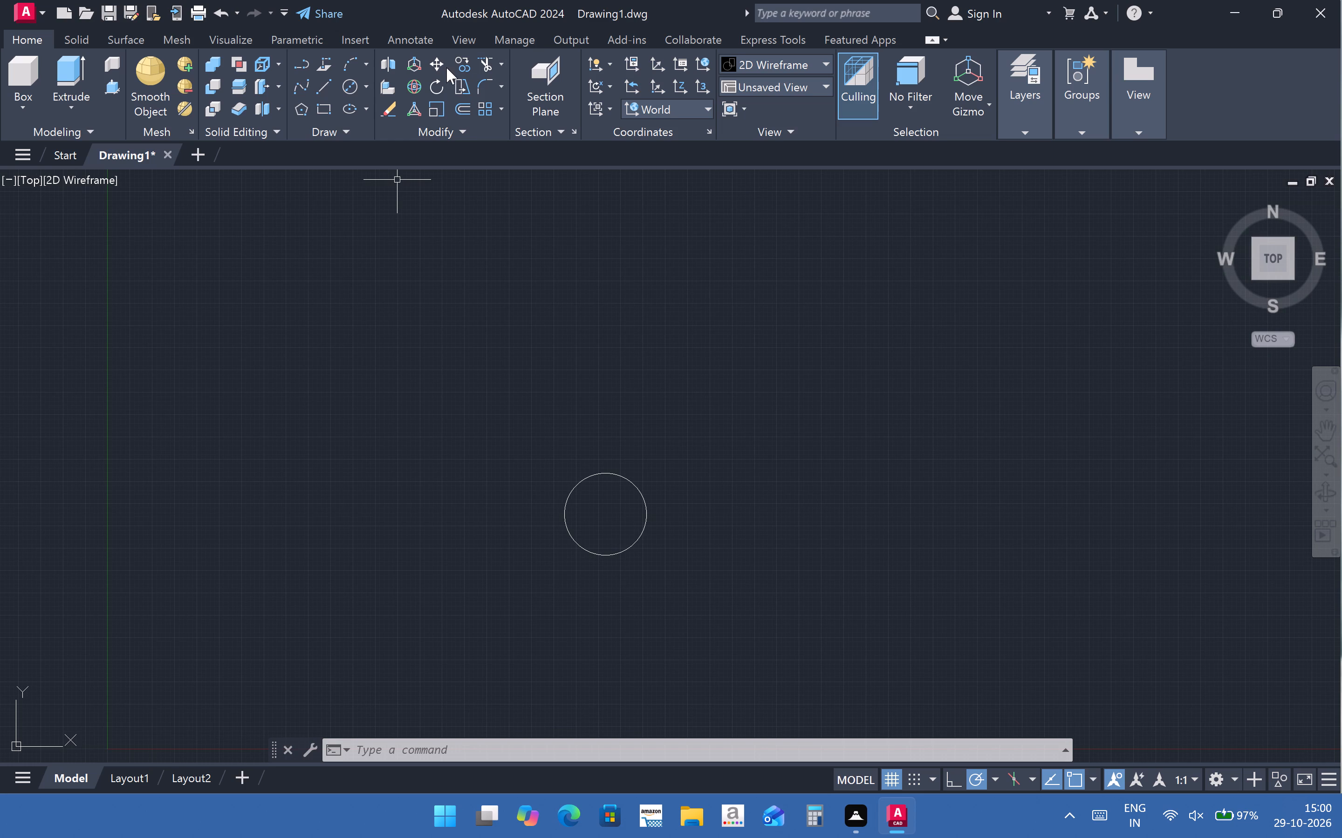
click(442, 67)
click(629, 483)
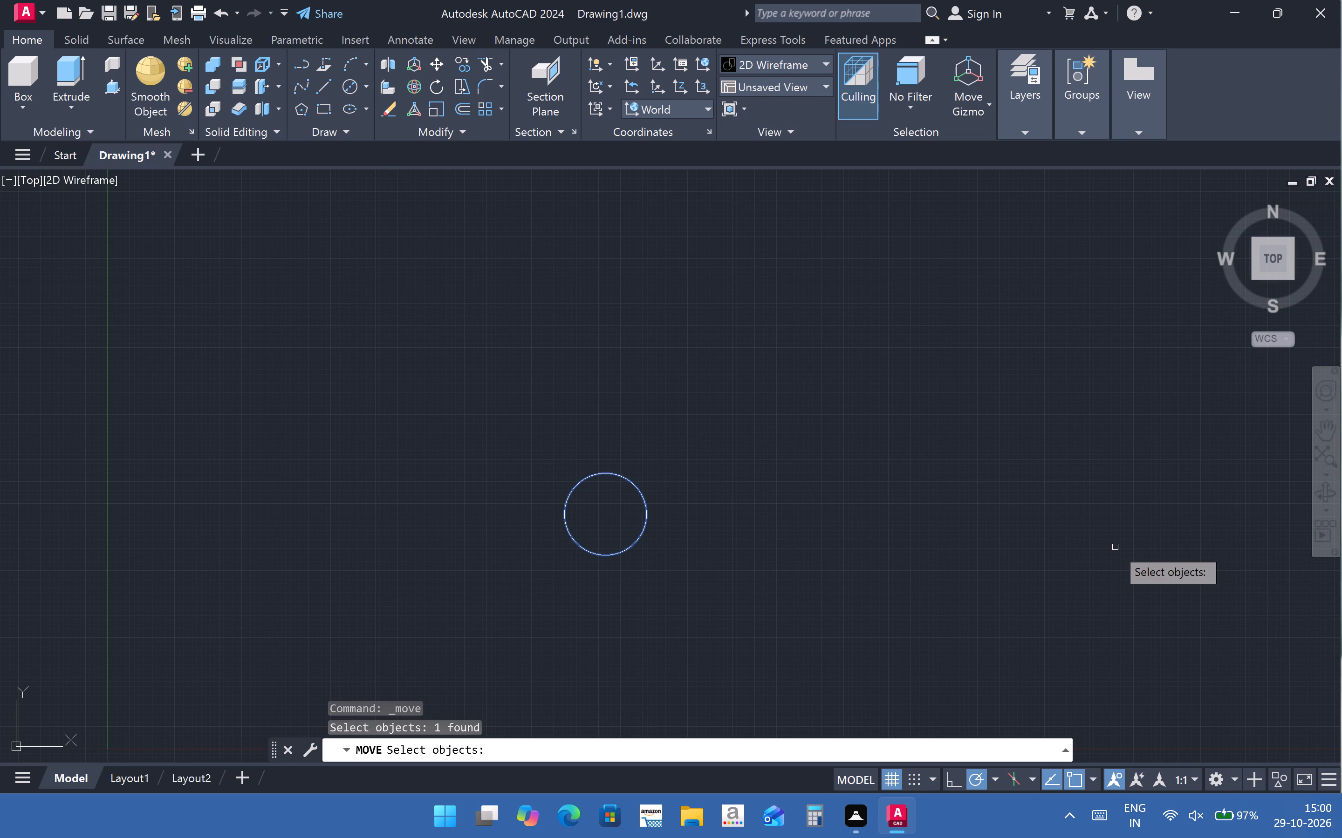
key(Return)
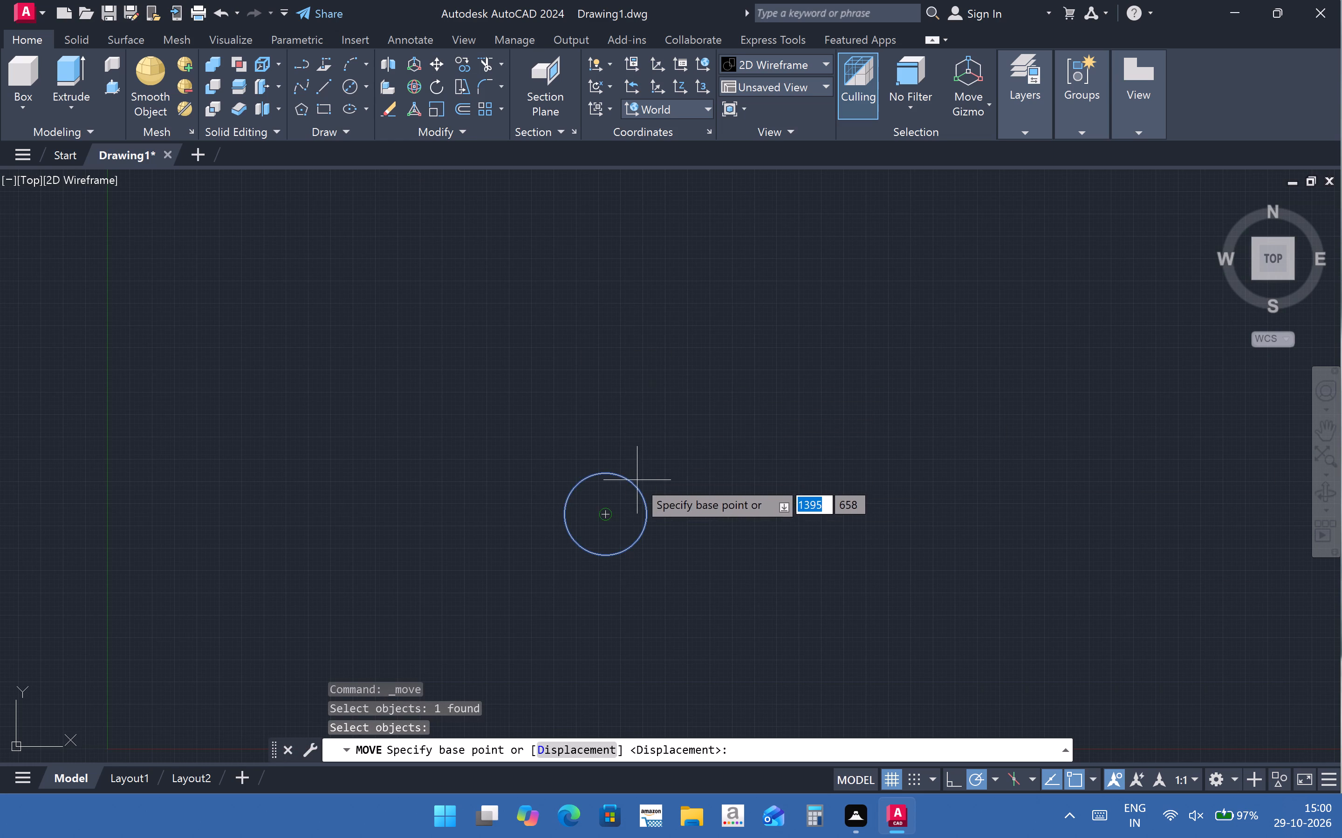
click(610, 516)
middle_drag(775, 419, 504, 568)
click(625, 365)
middle_drag(648, 475, 658, 638)
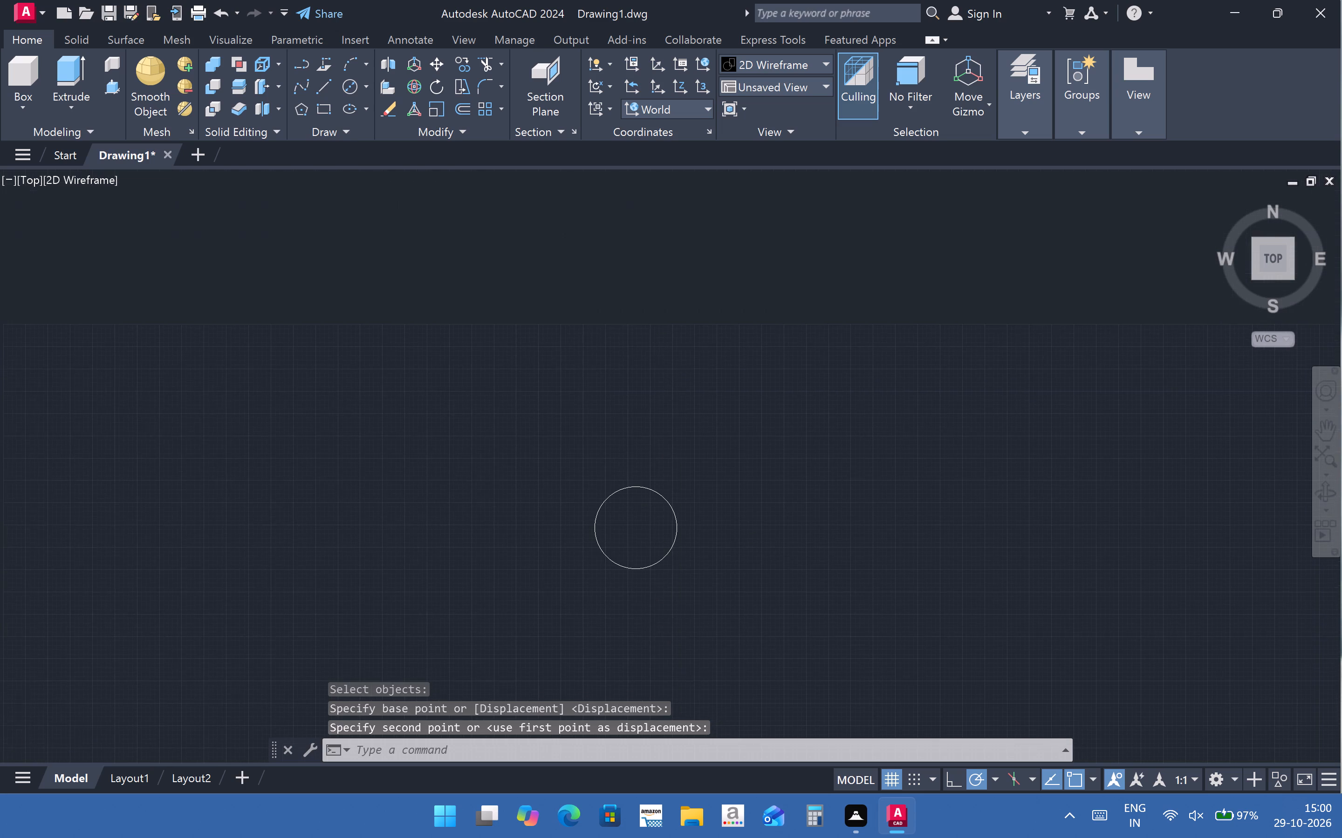
scroll(672, 560, up, 2)
middle_drag(670, 569, 744, 555)
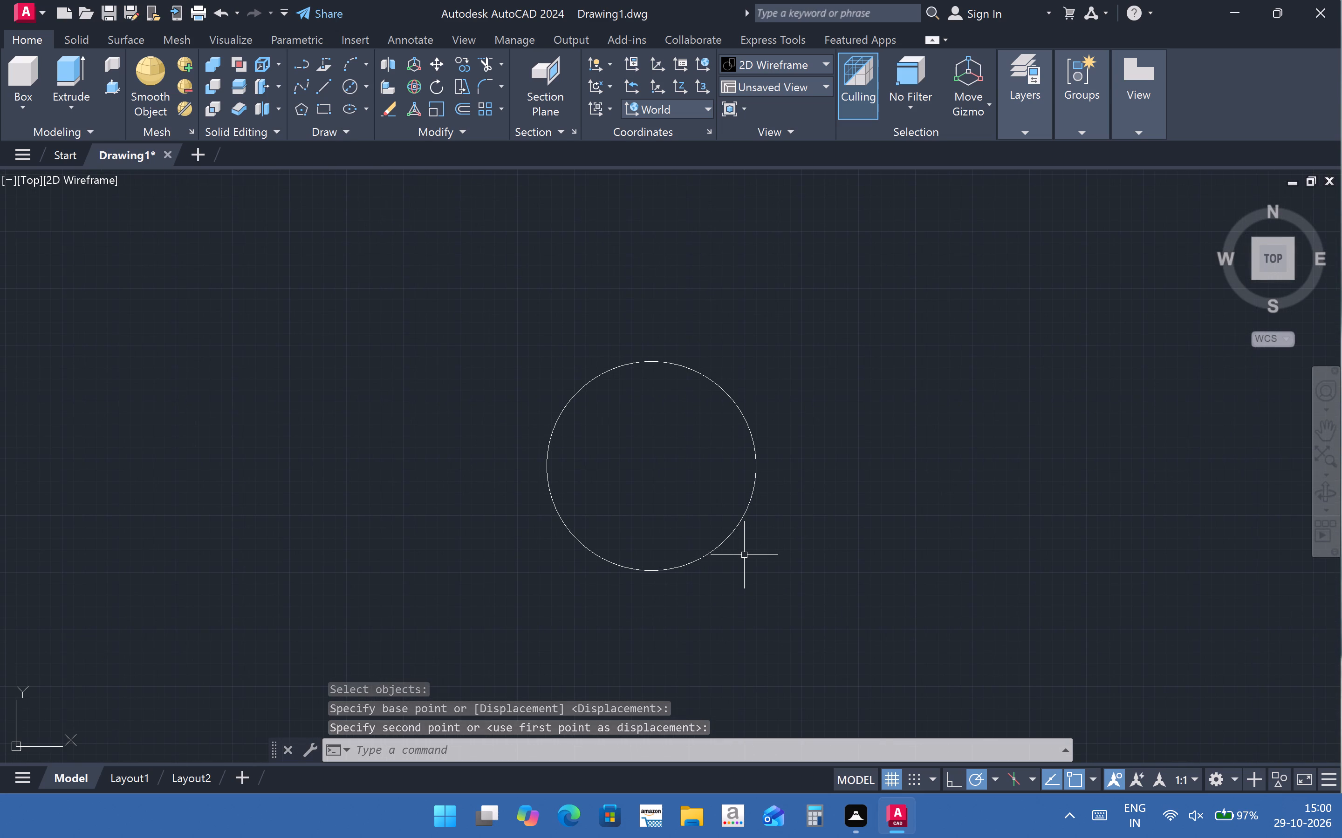
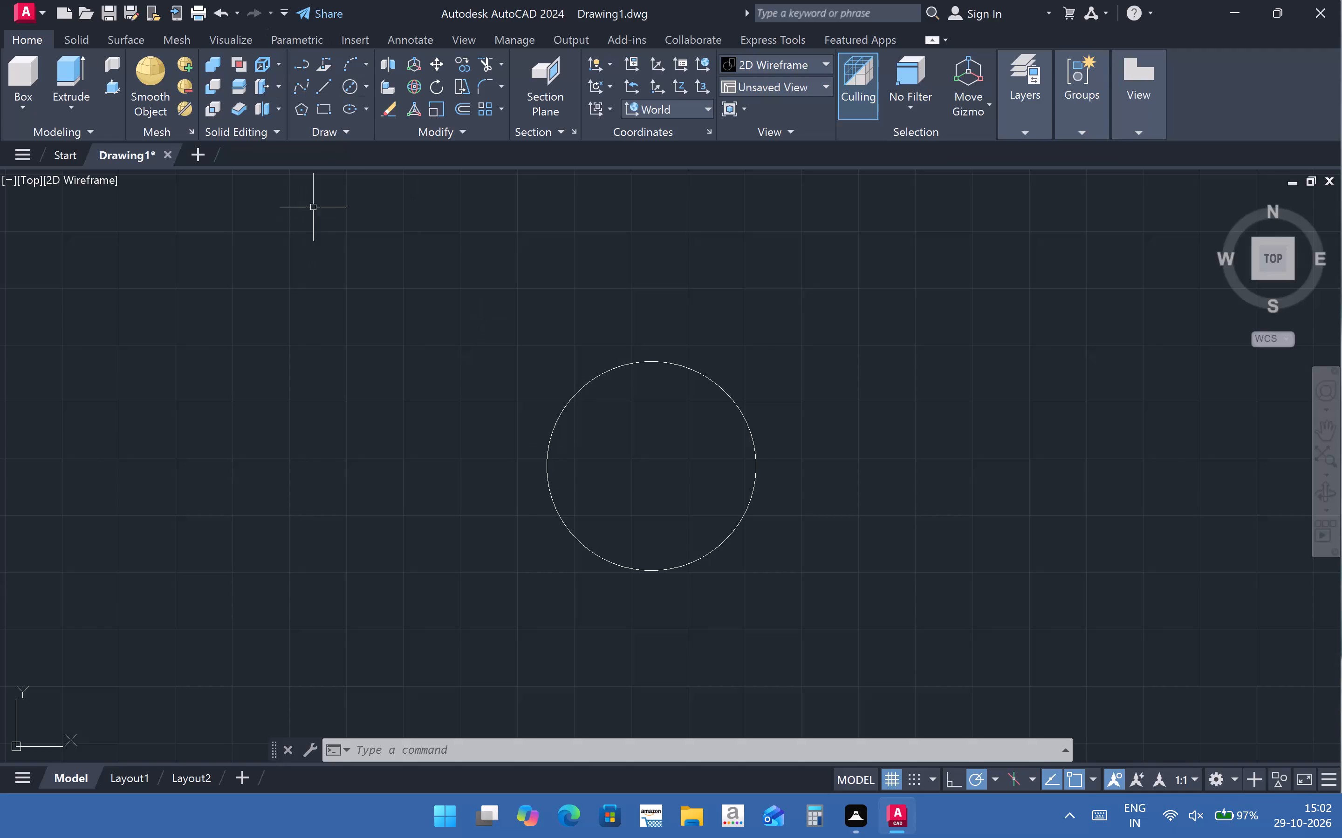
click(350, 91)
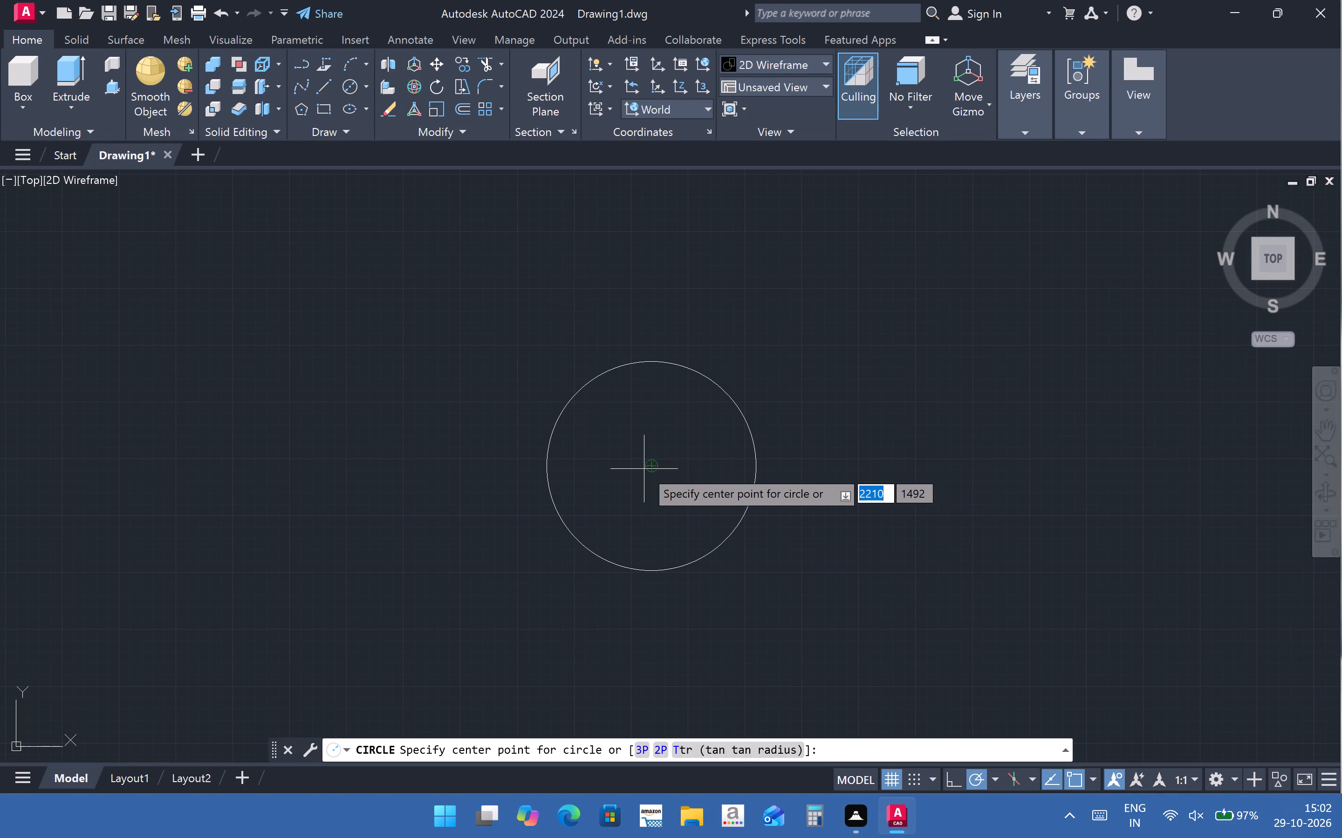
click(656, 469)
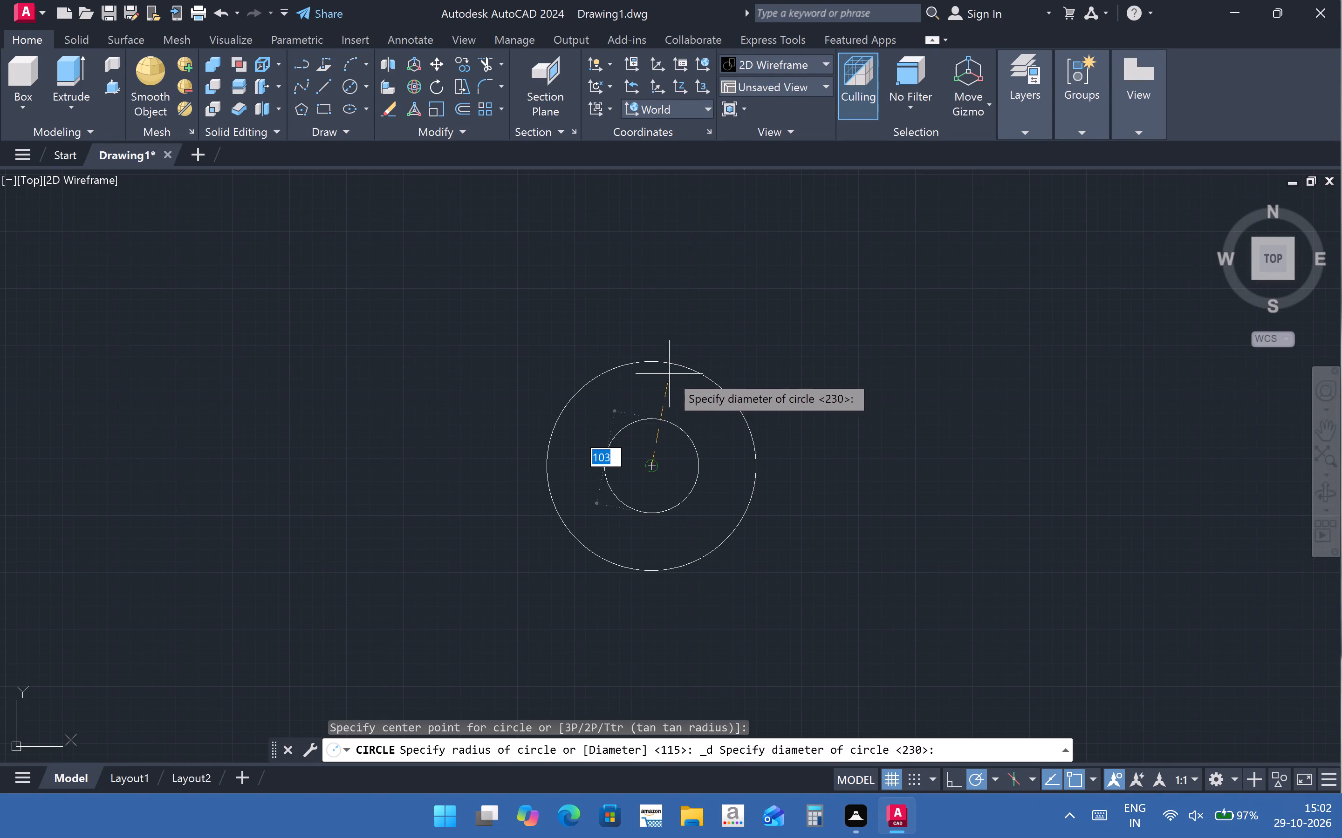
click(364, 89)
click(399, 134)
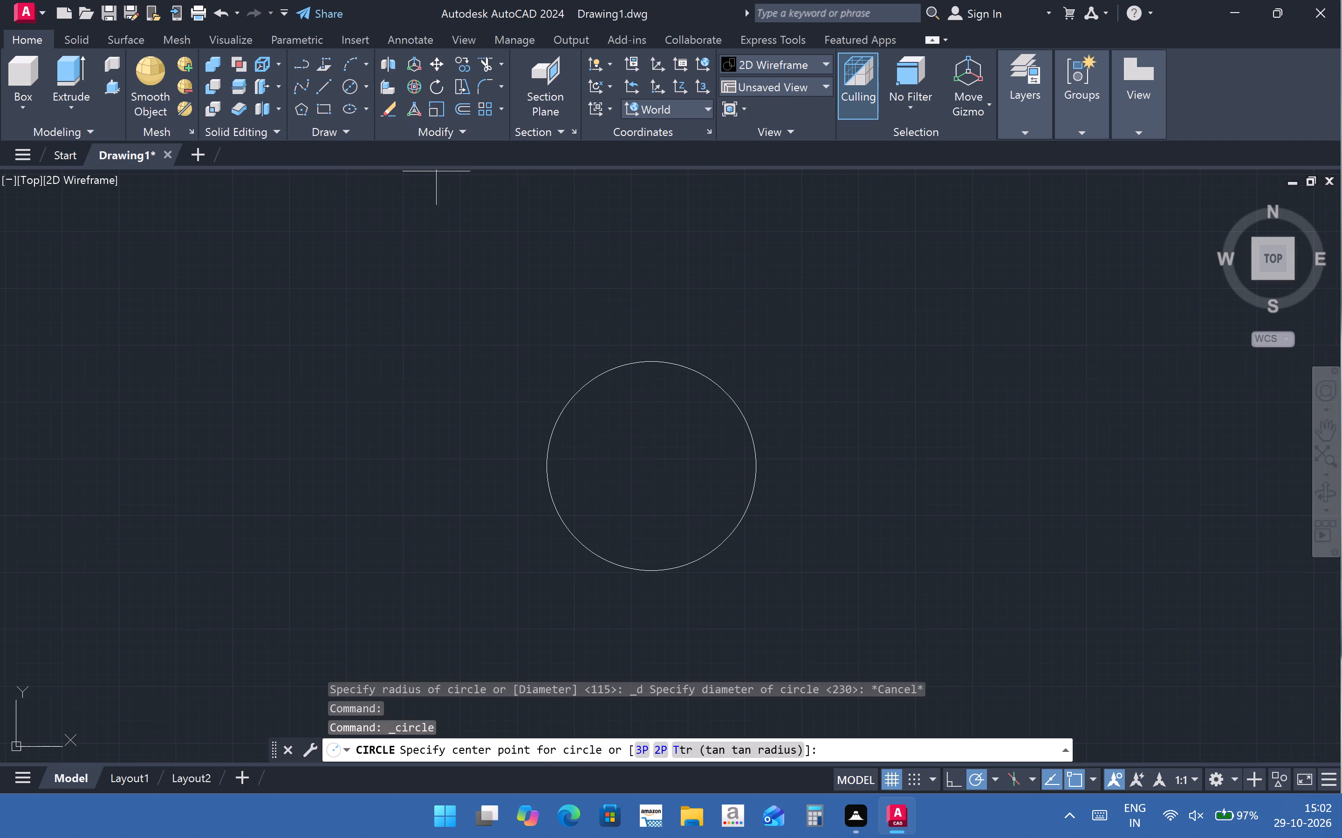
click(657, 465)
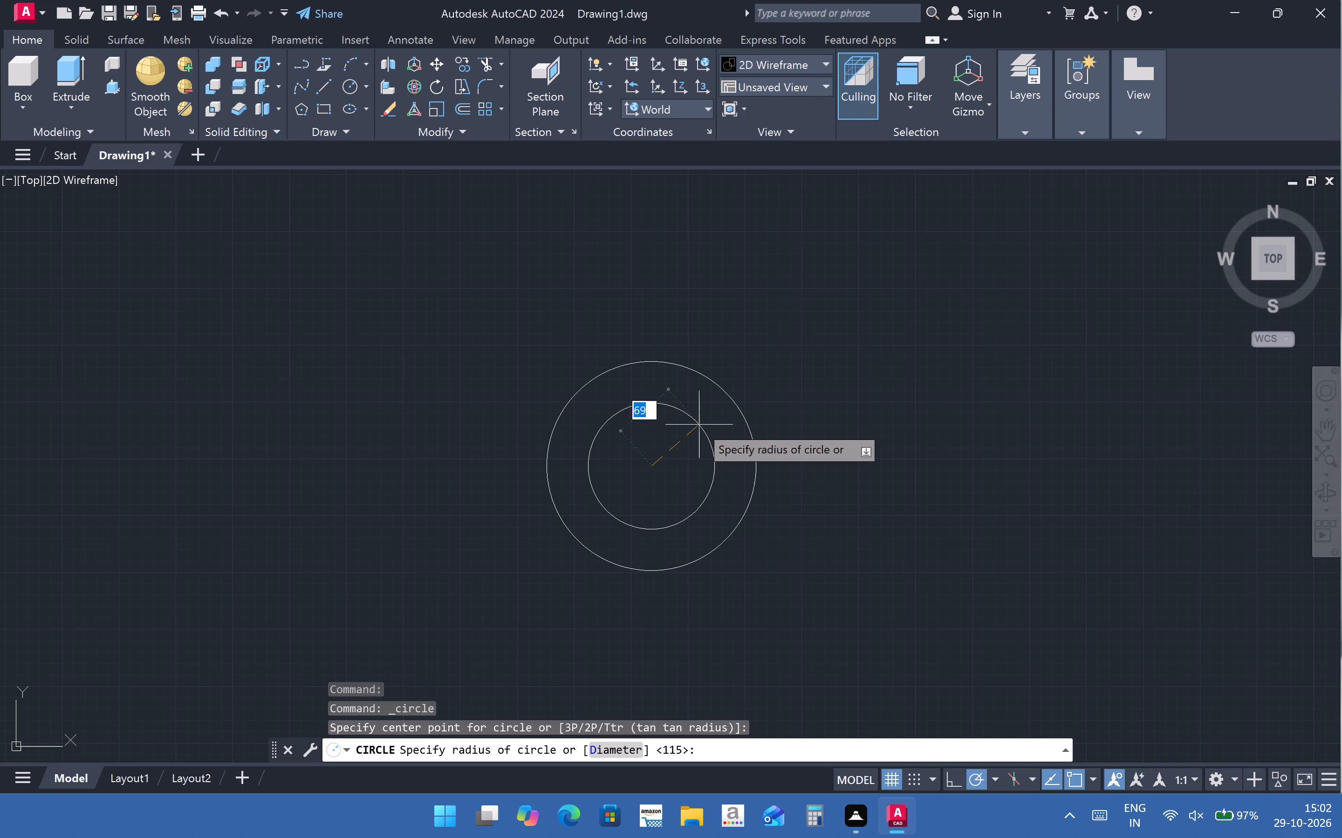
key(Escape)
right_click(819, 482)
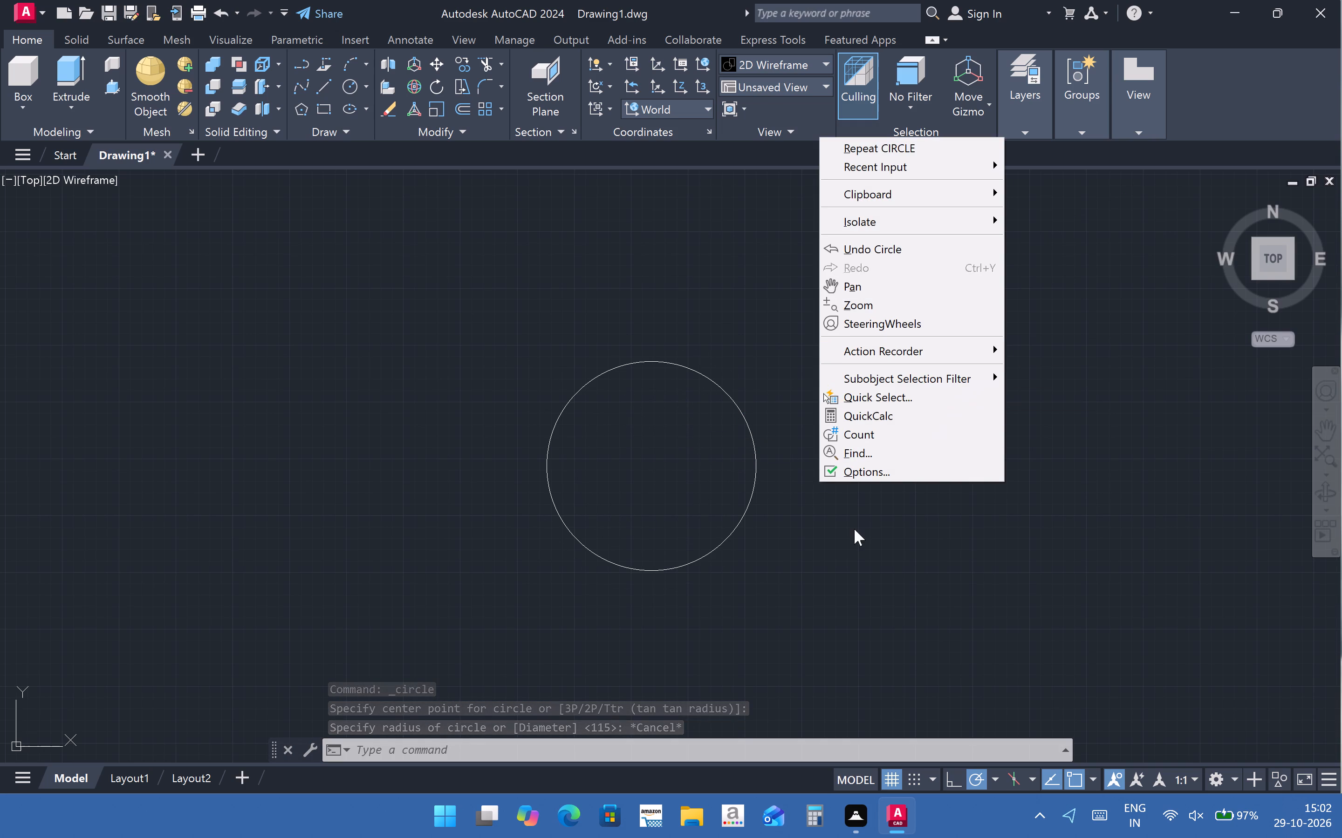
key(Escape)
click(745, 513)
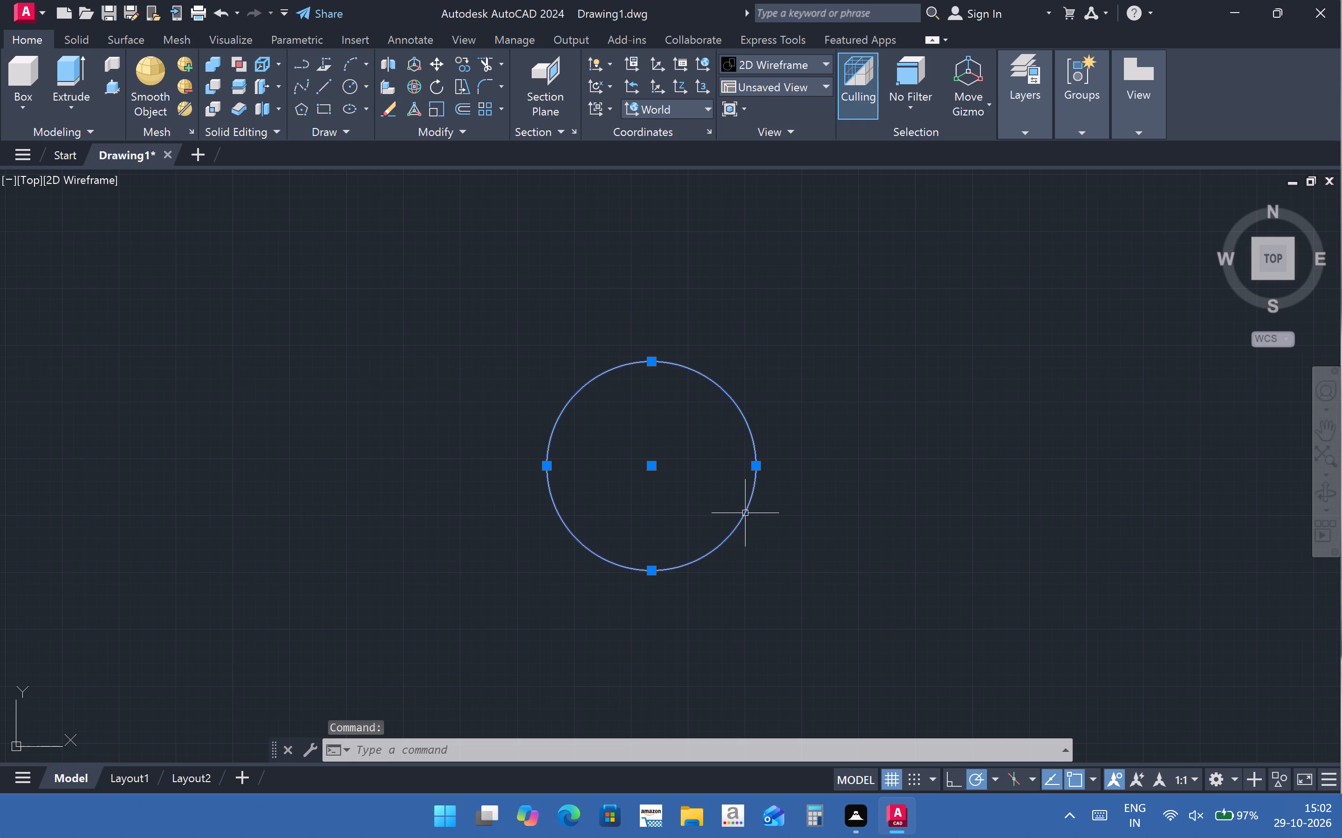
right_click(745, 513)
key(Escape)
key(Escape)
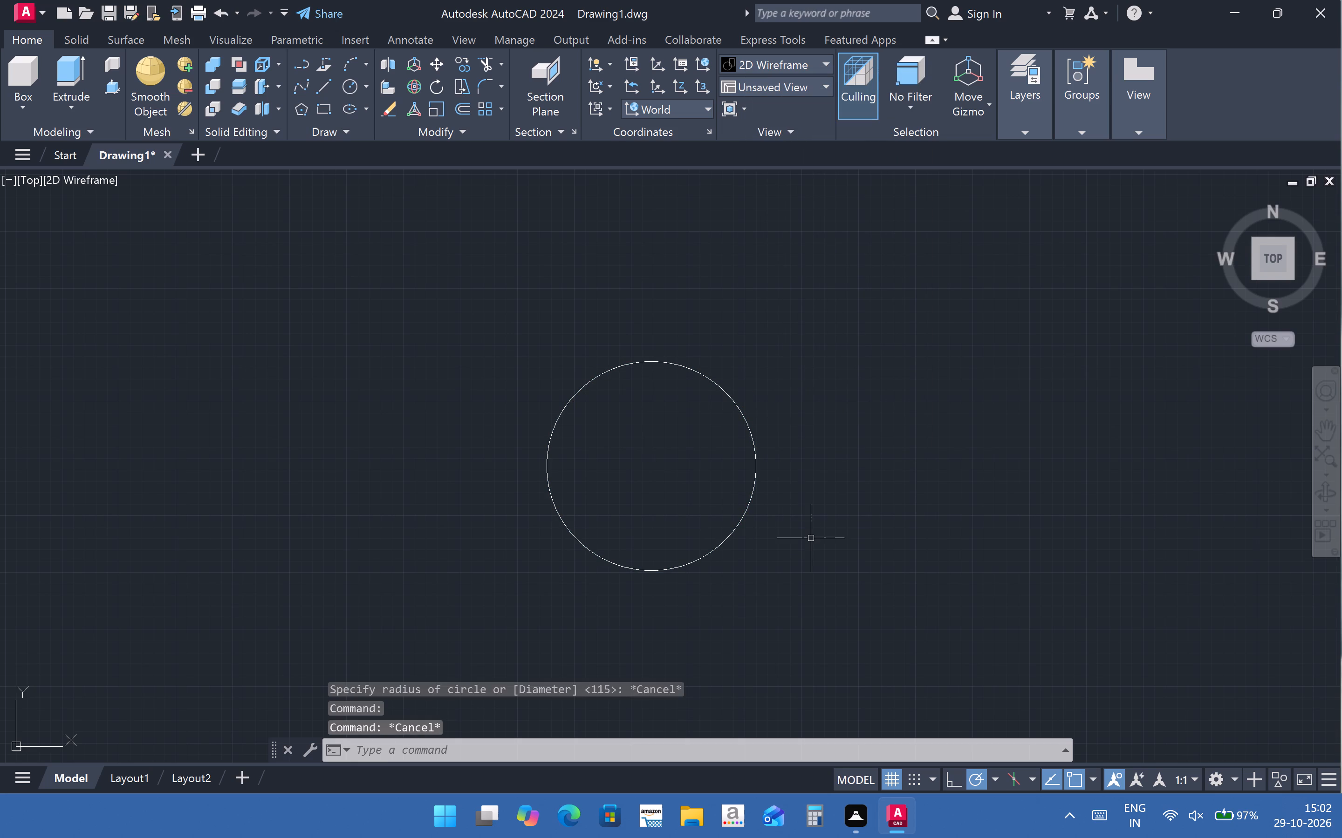
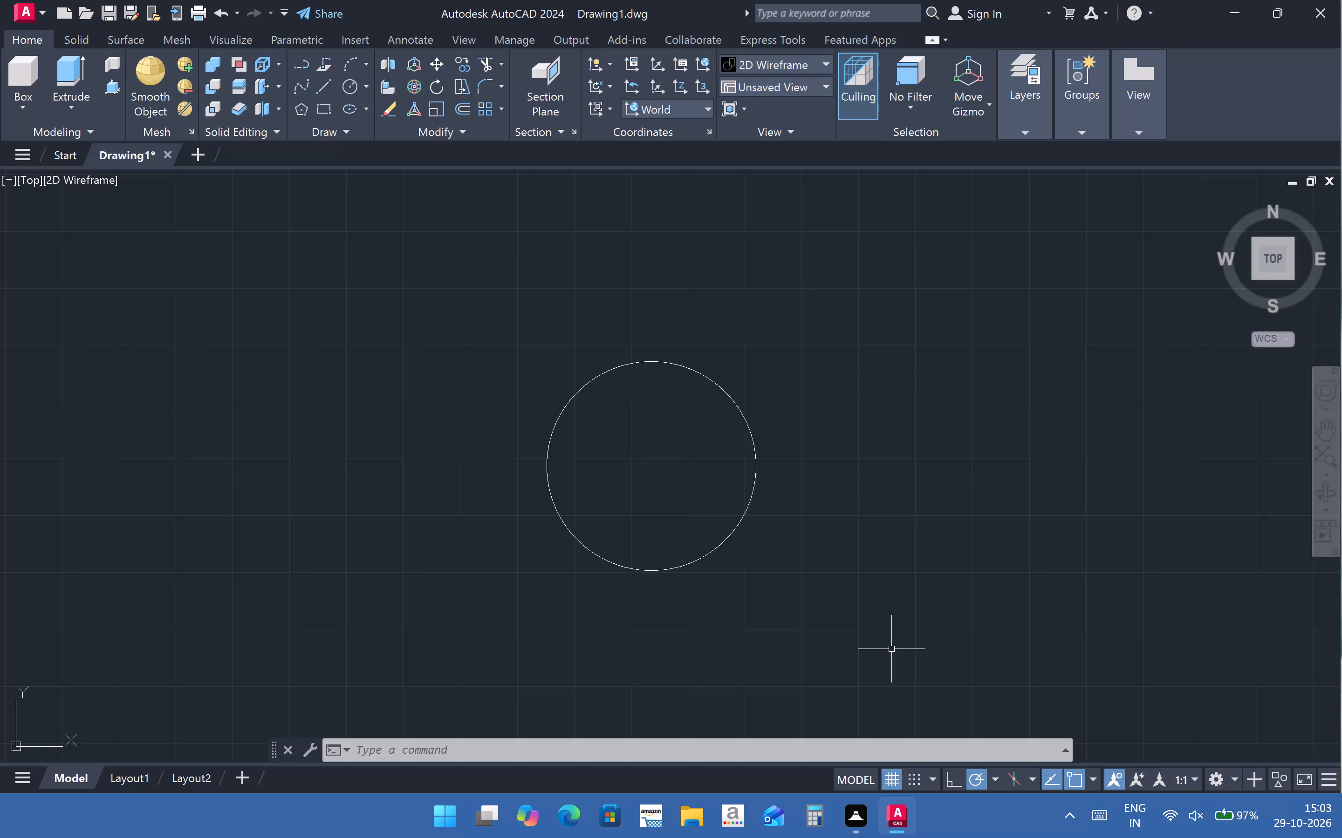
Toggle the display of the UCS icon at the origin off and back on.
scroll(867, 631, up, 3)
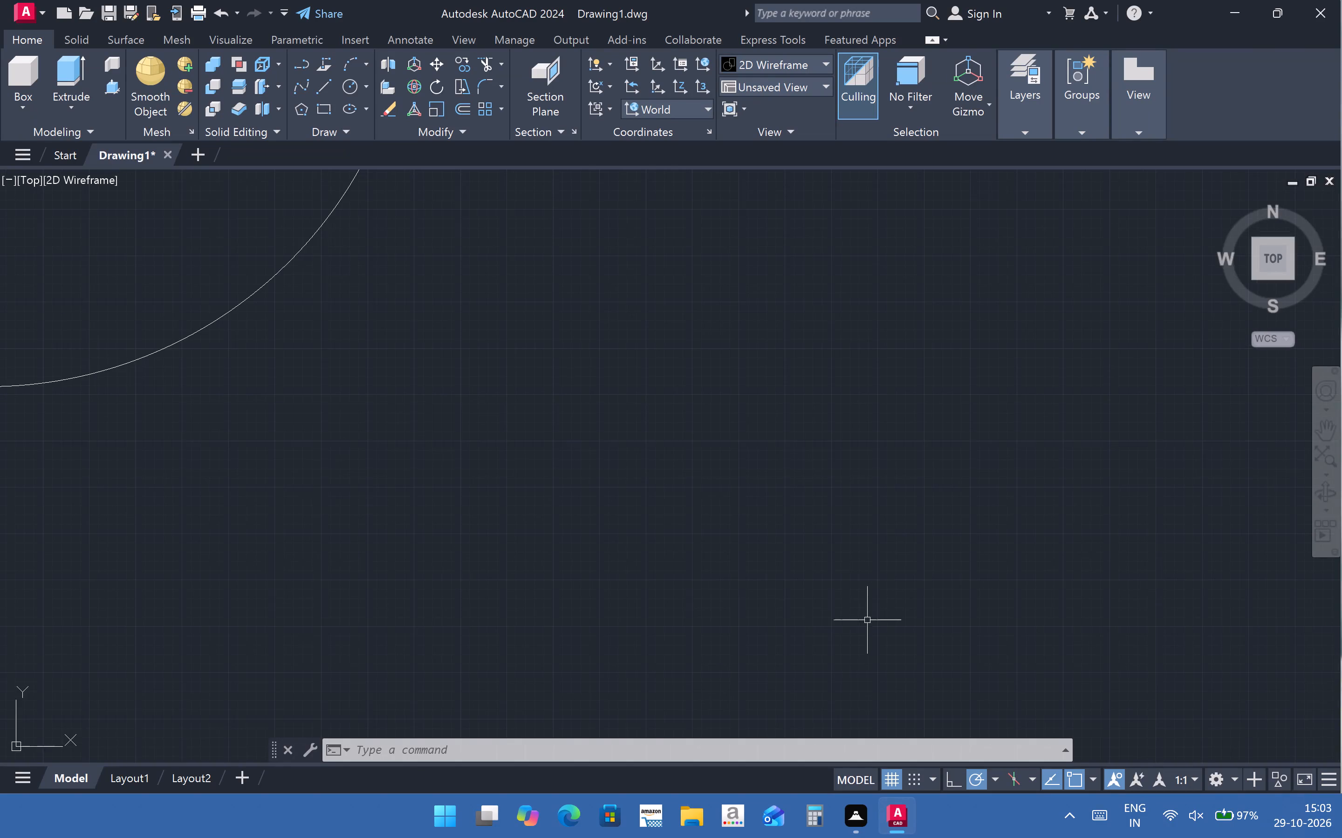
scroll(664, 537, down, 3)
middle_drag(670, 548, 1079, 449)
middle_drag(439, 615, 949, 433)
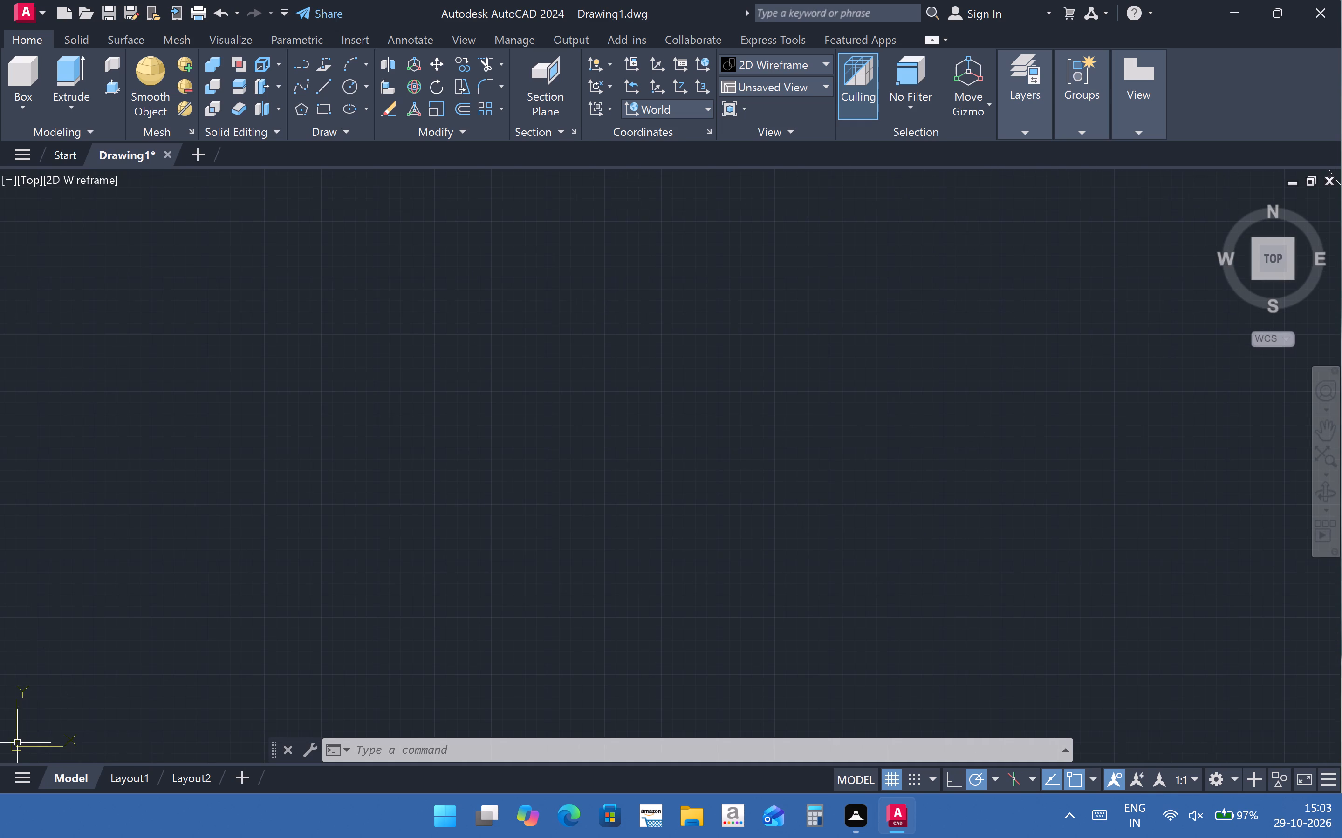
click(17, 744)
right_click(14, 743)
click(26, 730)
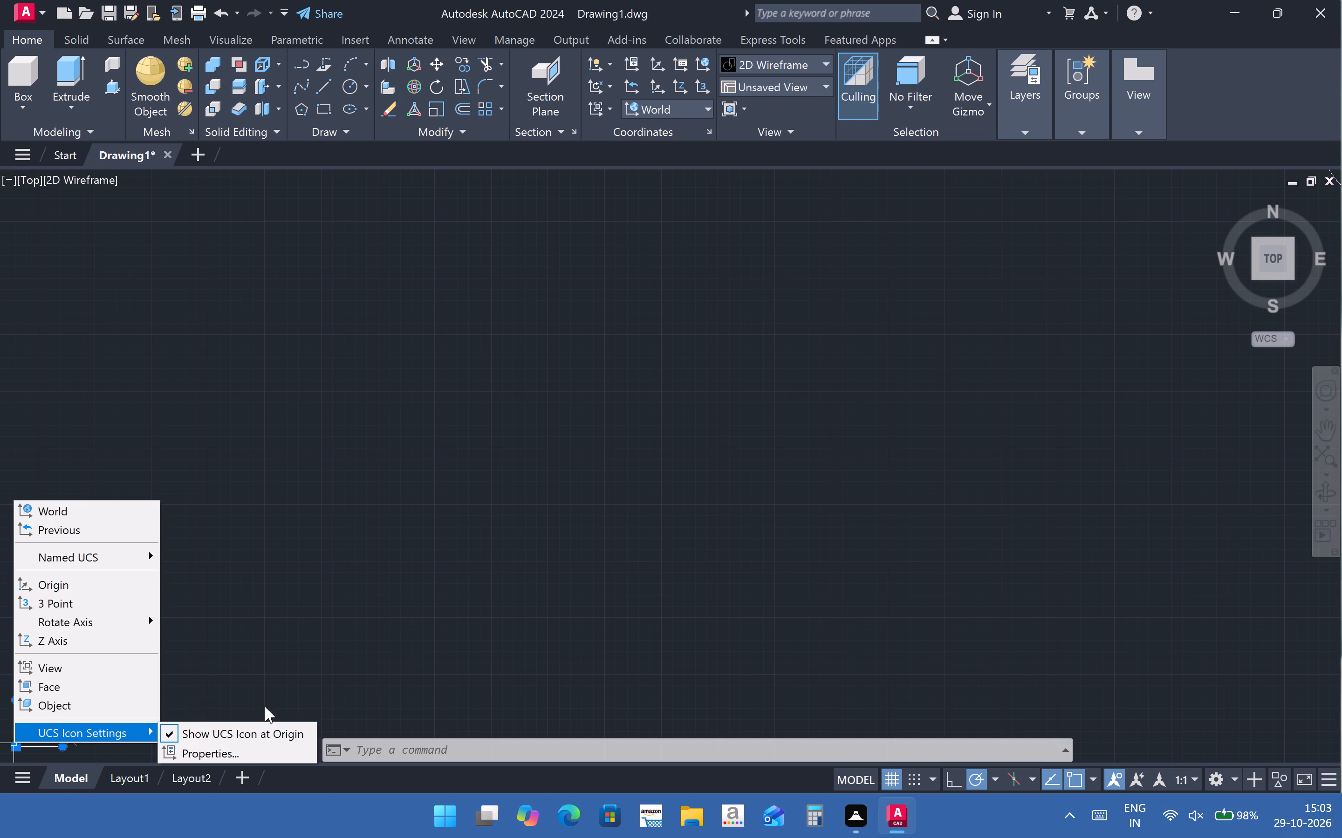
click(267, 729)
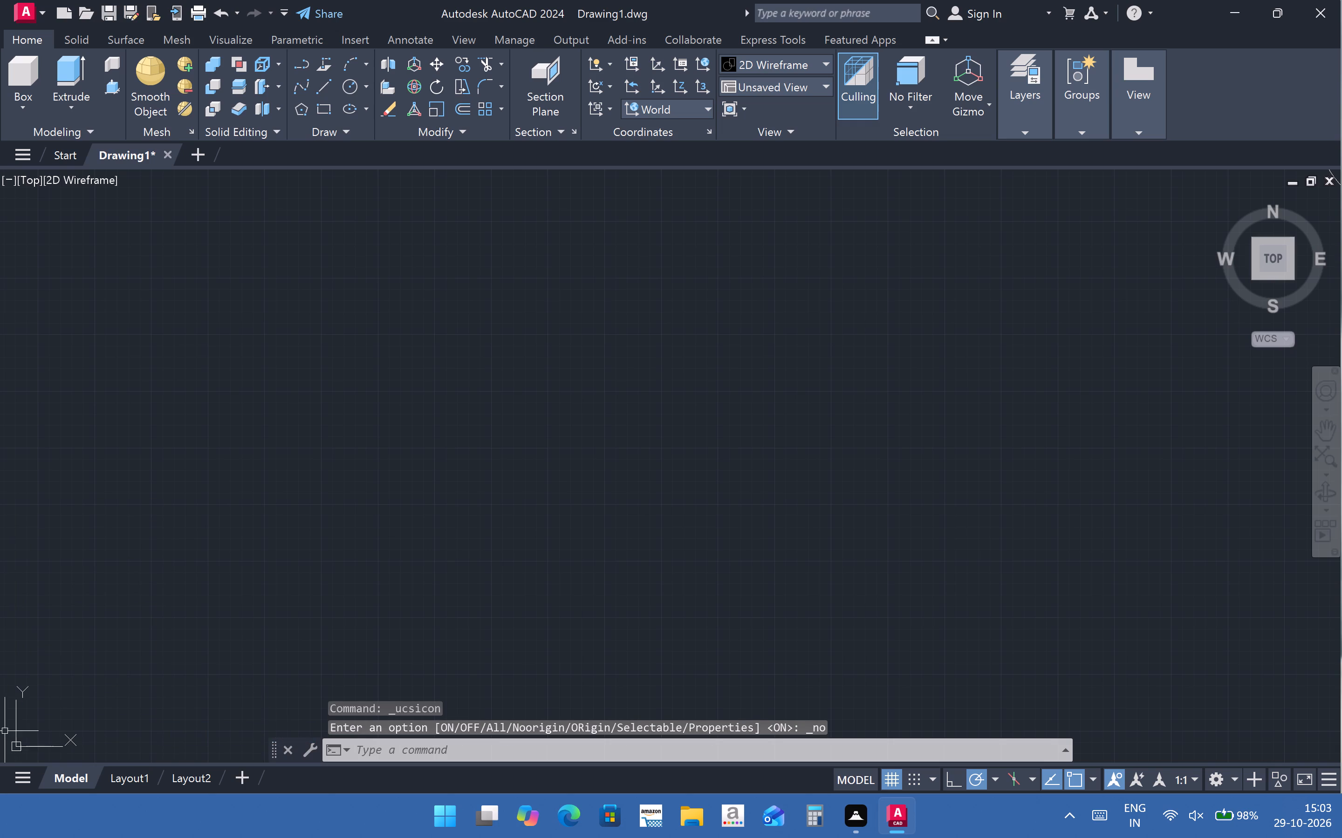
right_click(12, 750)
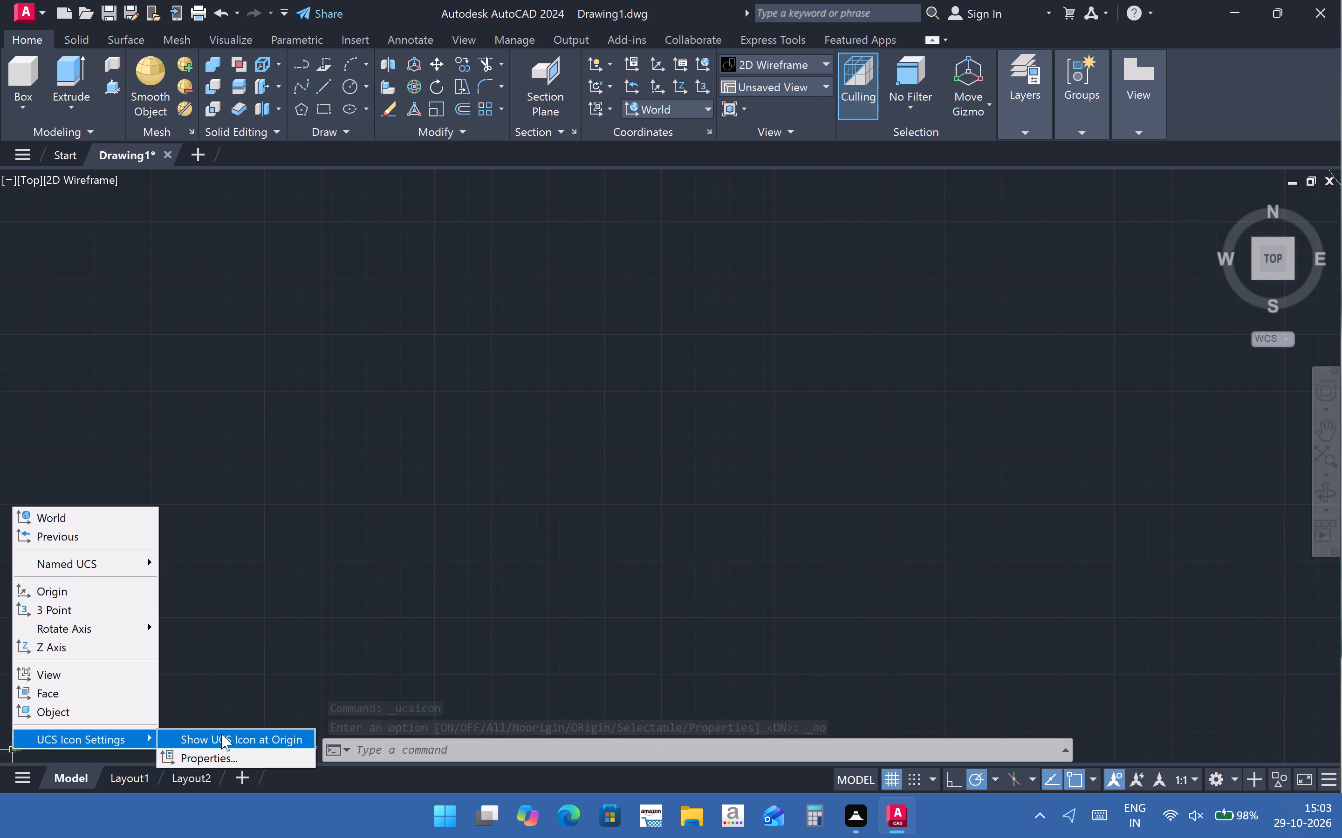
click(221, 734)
Draw a 190 mm diameter circle concentric with the existing 230 mm circle.
scroll(552, 515, down, 2)
middle_drag(657, 526, 636, 546)
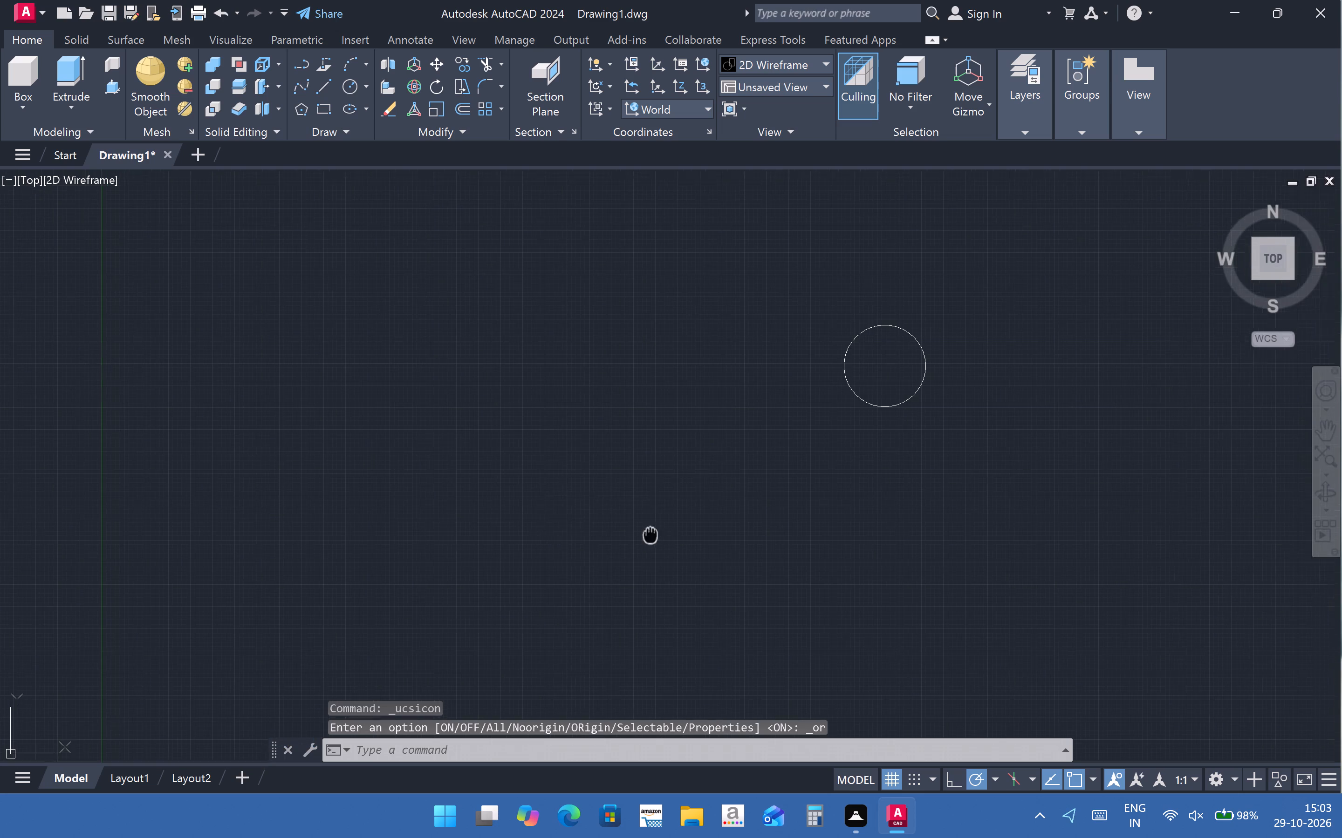
middle_drag(636, 546, 601, 562)
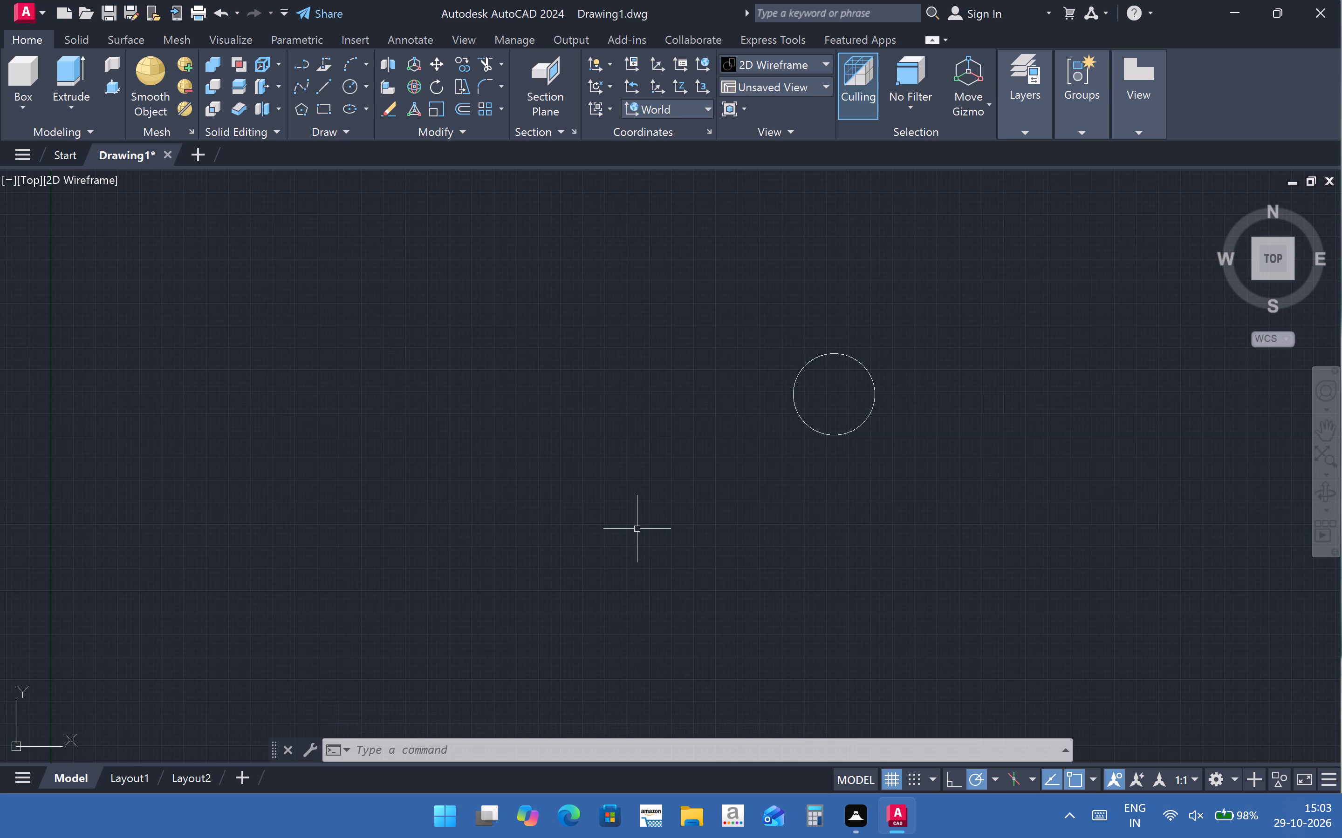
scroll(935, 364, down, 2)
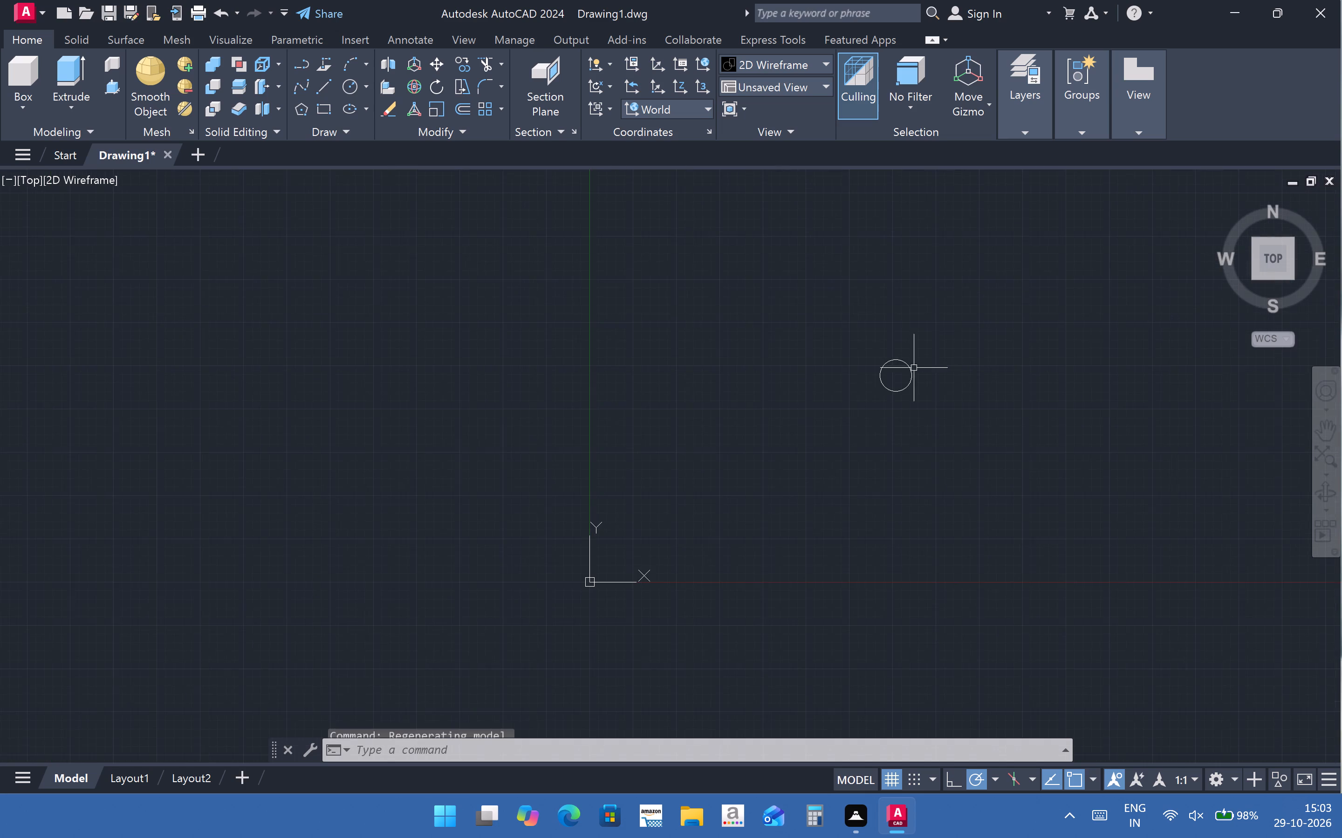
scroll(873, 373, up, 3)
scroll(970, 383, up, 2)
middle_drag(967, 388, 623, 588)
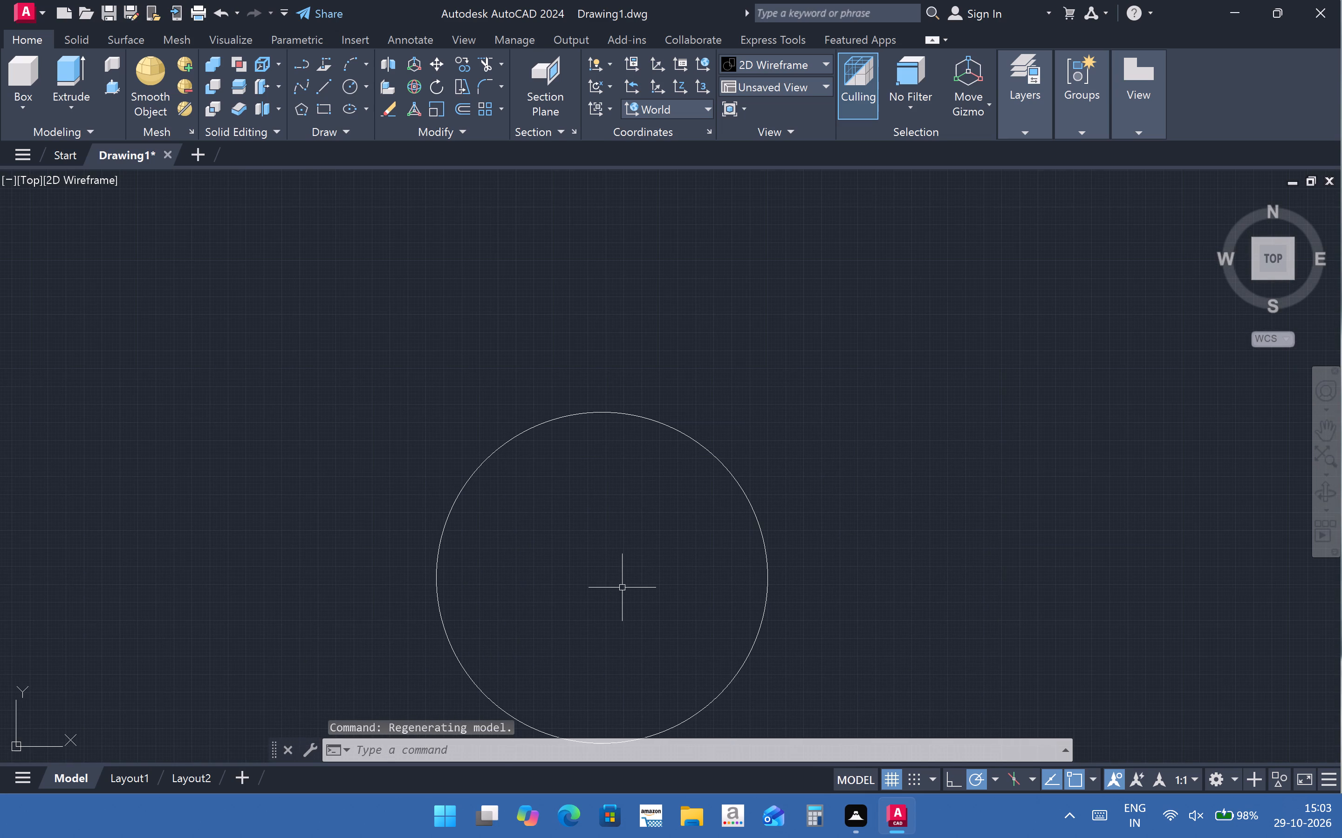
scroll(715, 477, down, 1)
middle_drag(567, 608, 563, 531)
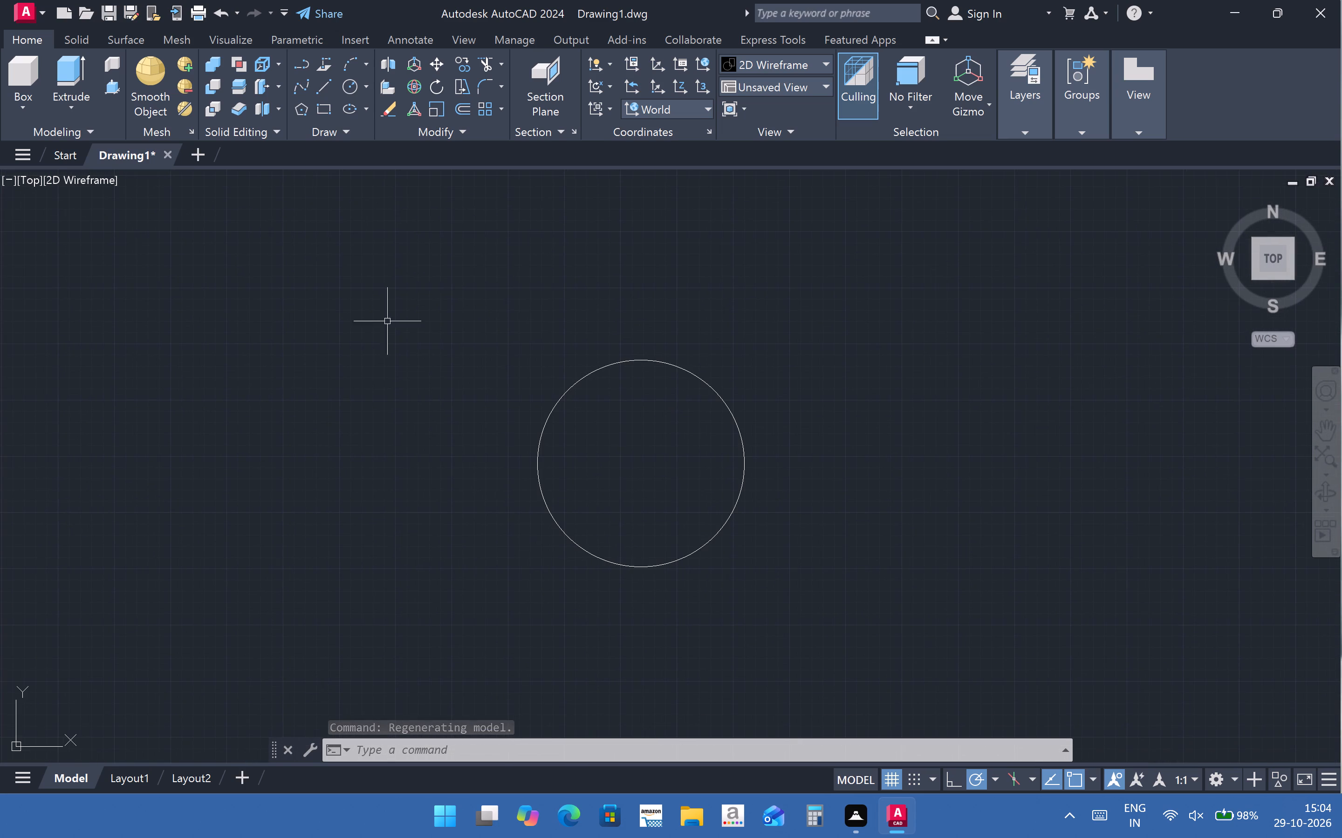
click(367, 94)
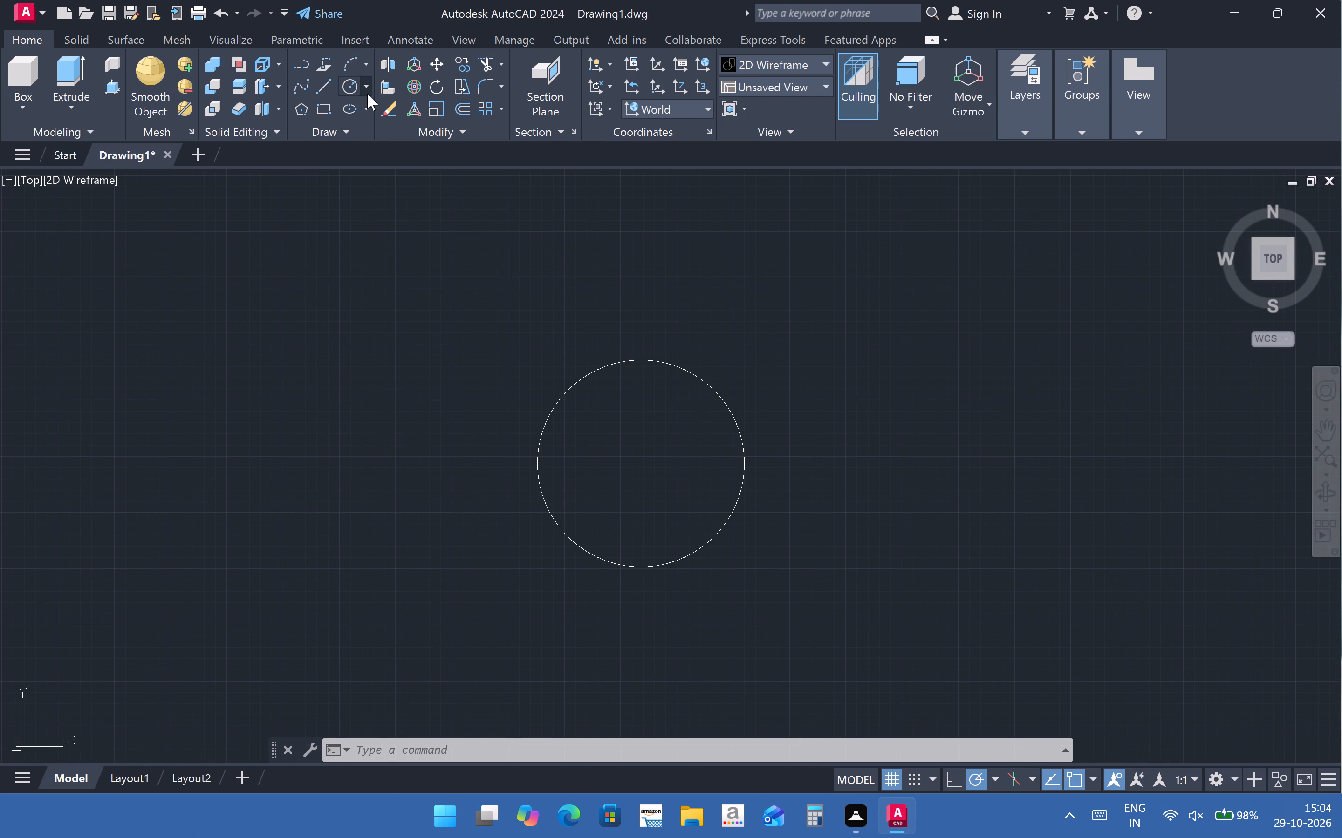
click(387, 153)
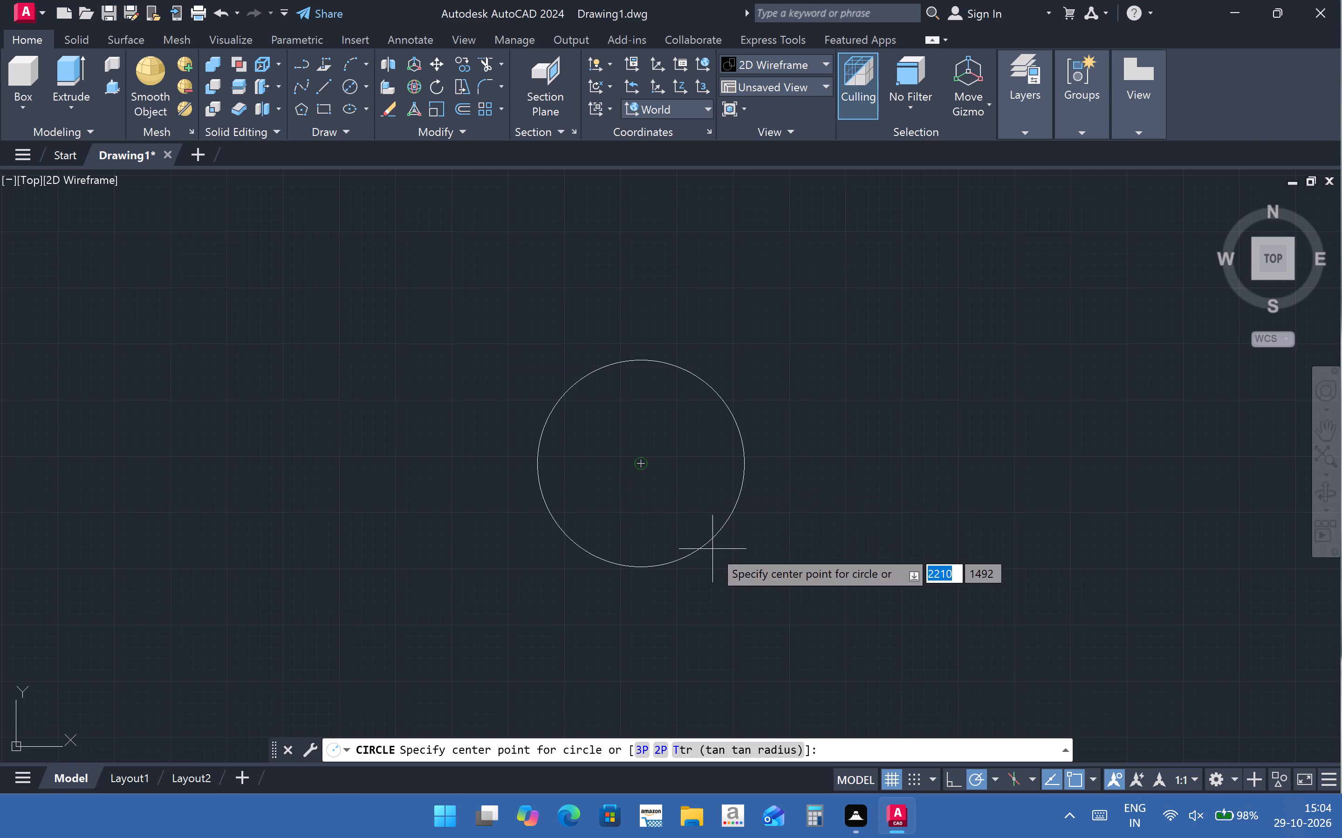
click(643, 462)
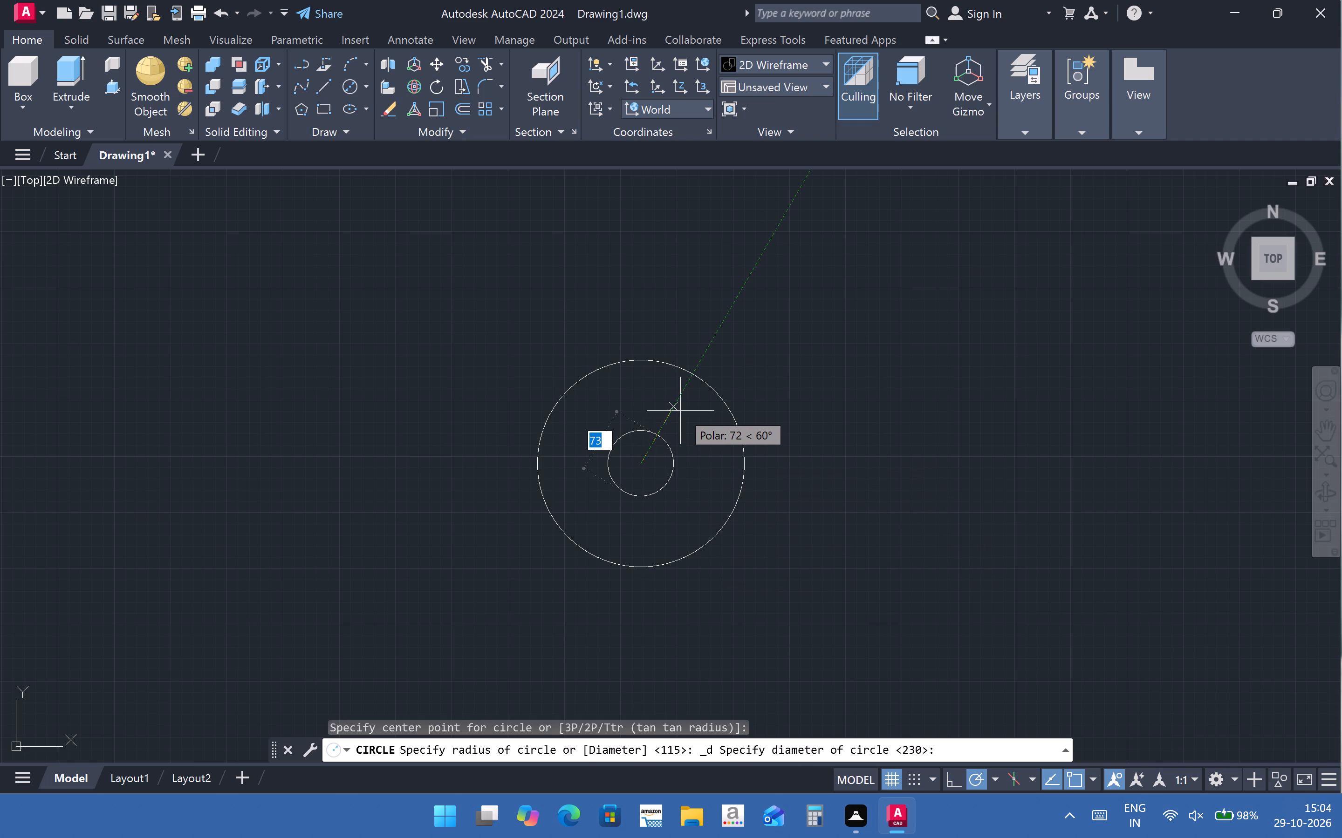
text(190)
key(Return)
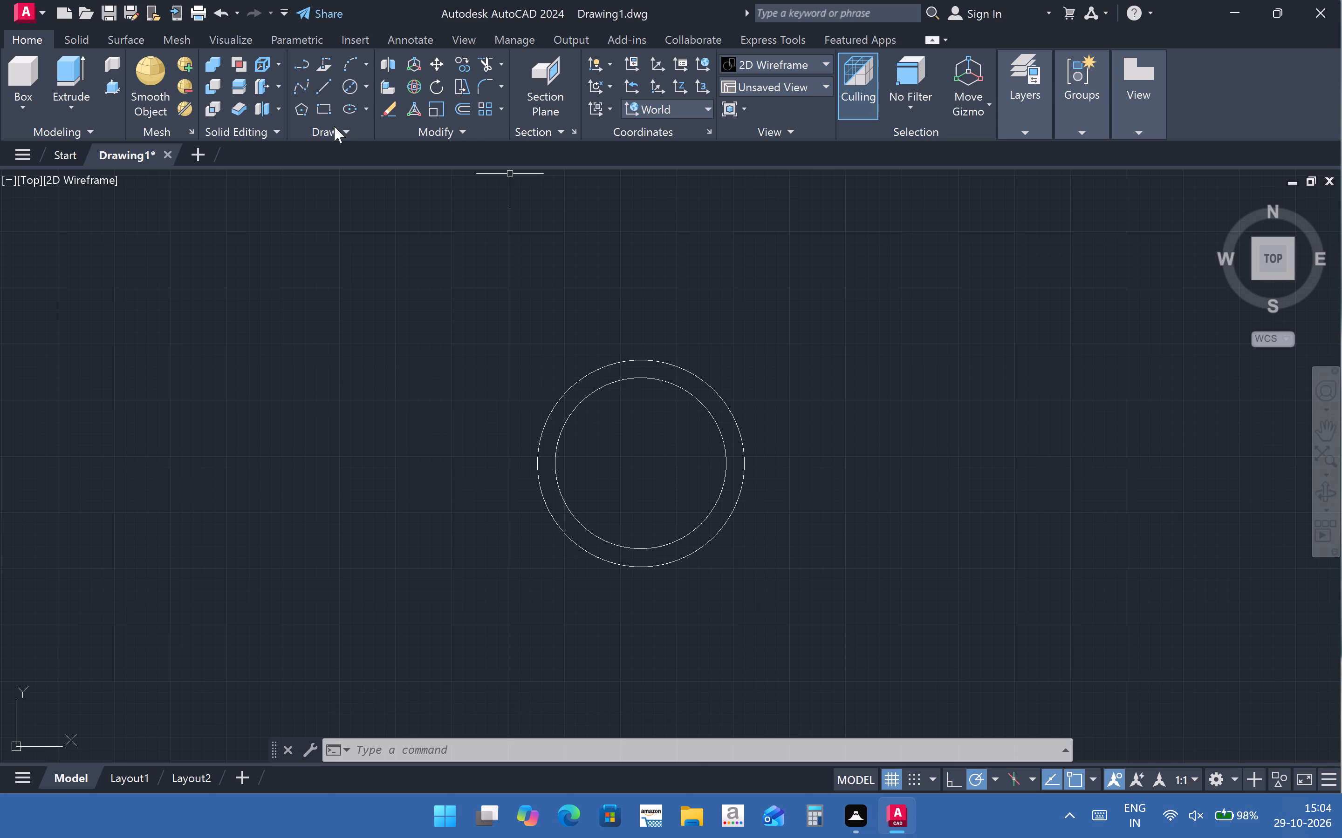
Draw an 18 mm diameter bolt-hole circle centred on the top quadrant of the 190 mm circle.
click(355, 90)
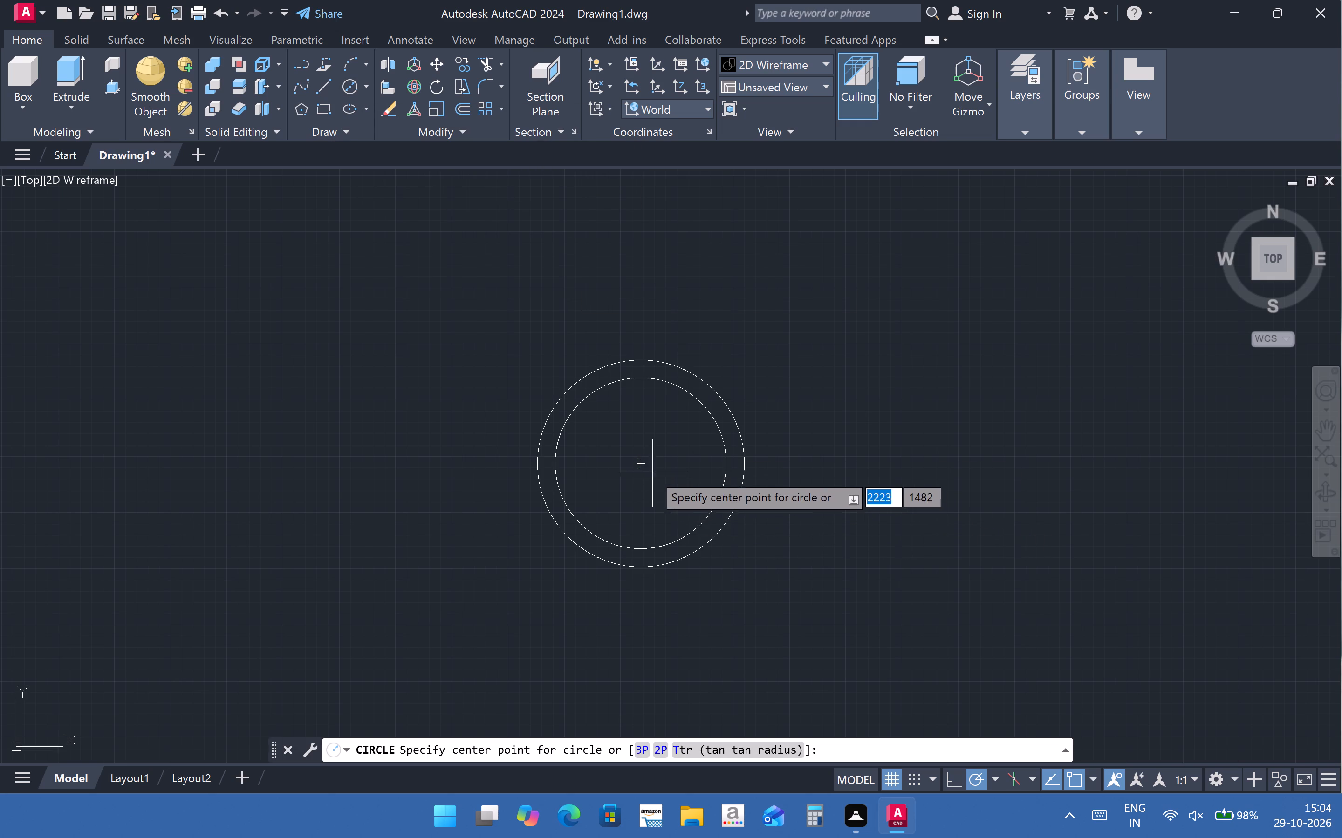
click(642, 378)
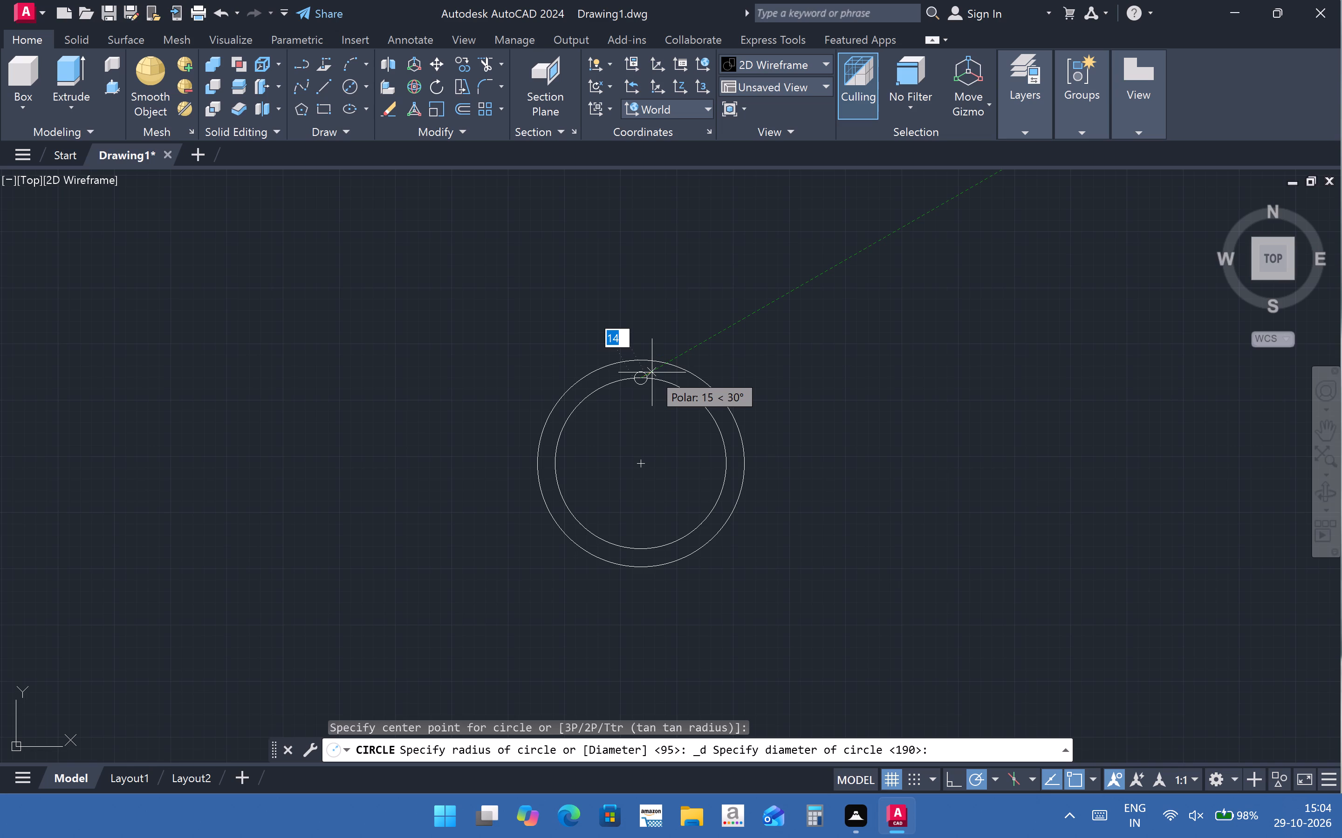
text(18)
key(Return)
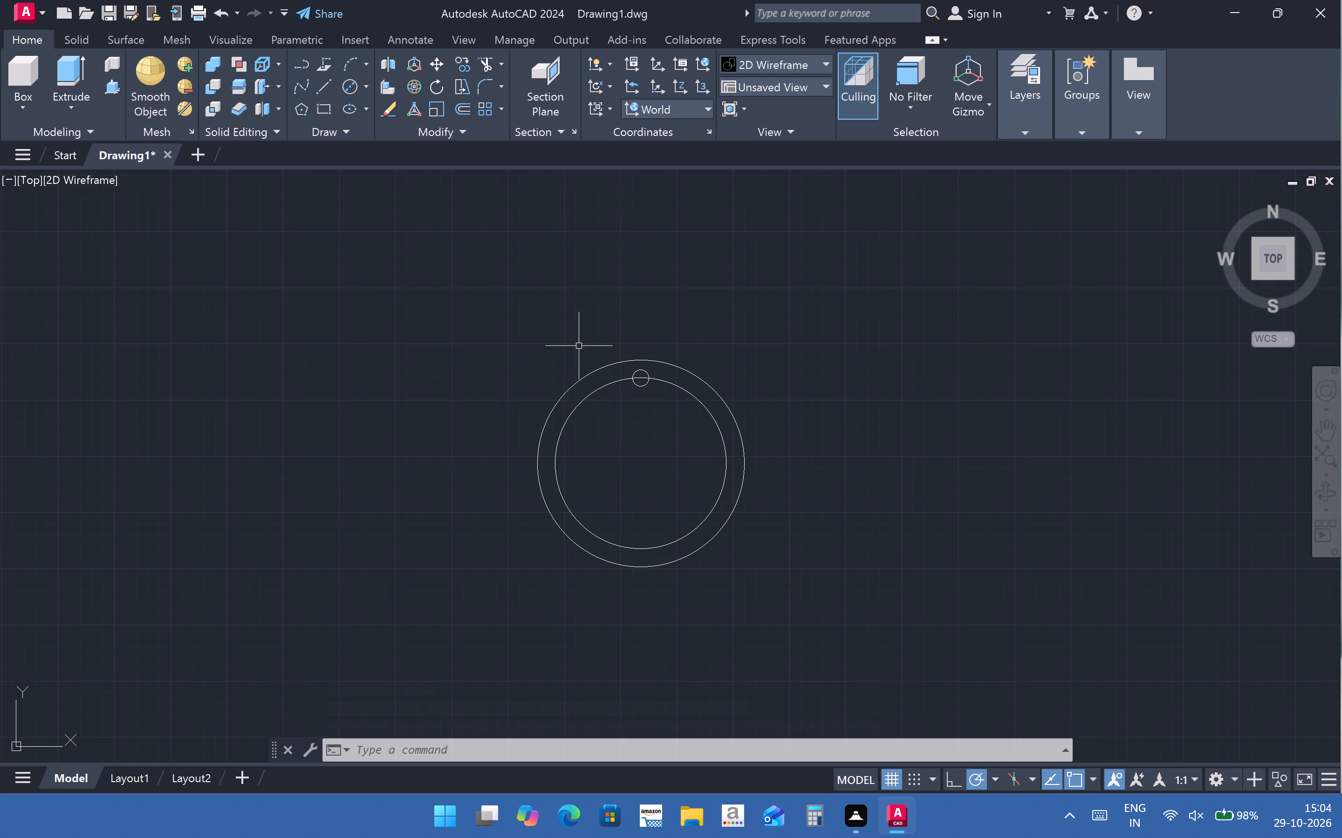
Create a polar array of the 18 mm circle about the common centre with 8 items over 360 degrees.
scroll(657, 383, up, 1)
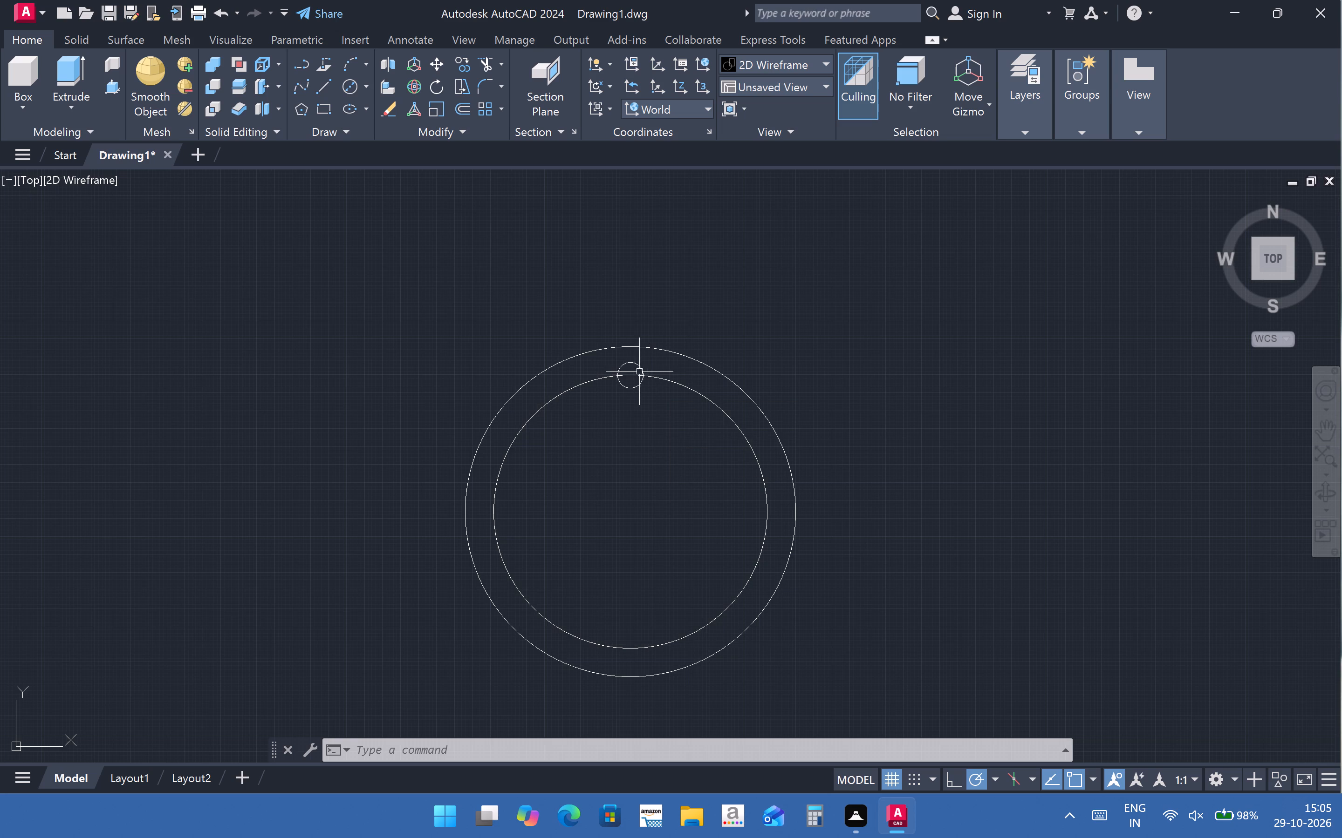
click(641, 368)
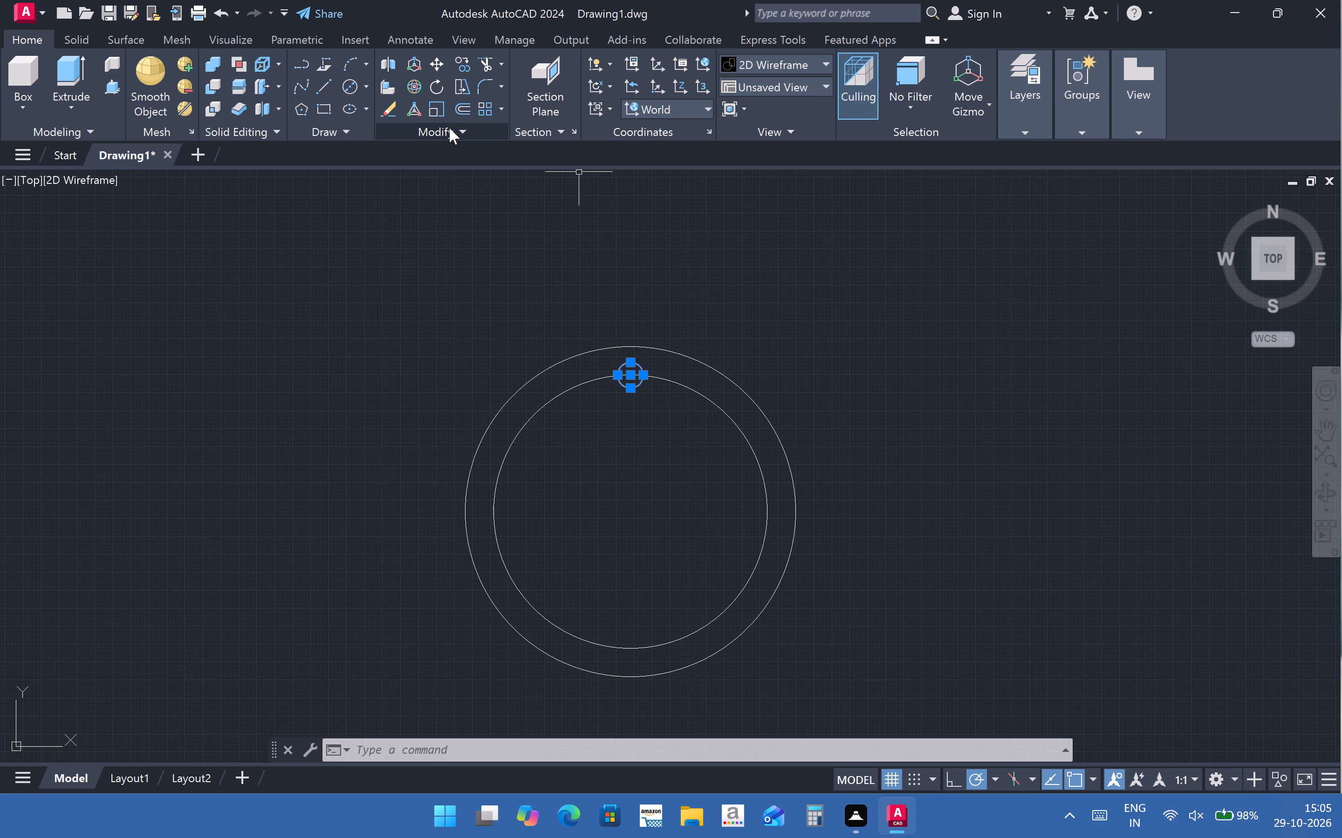
click(500, 112)
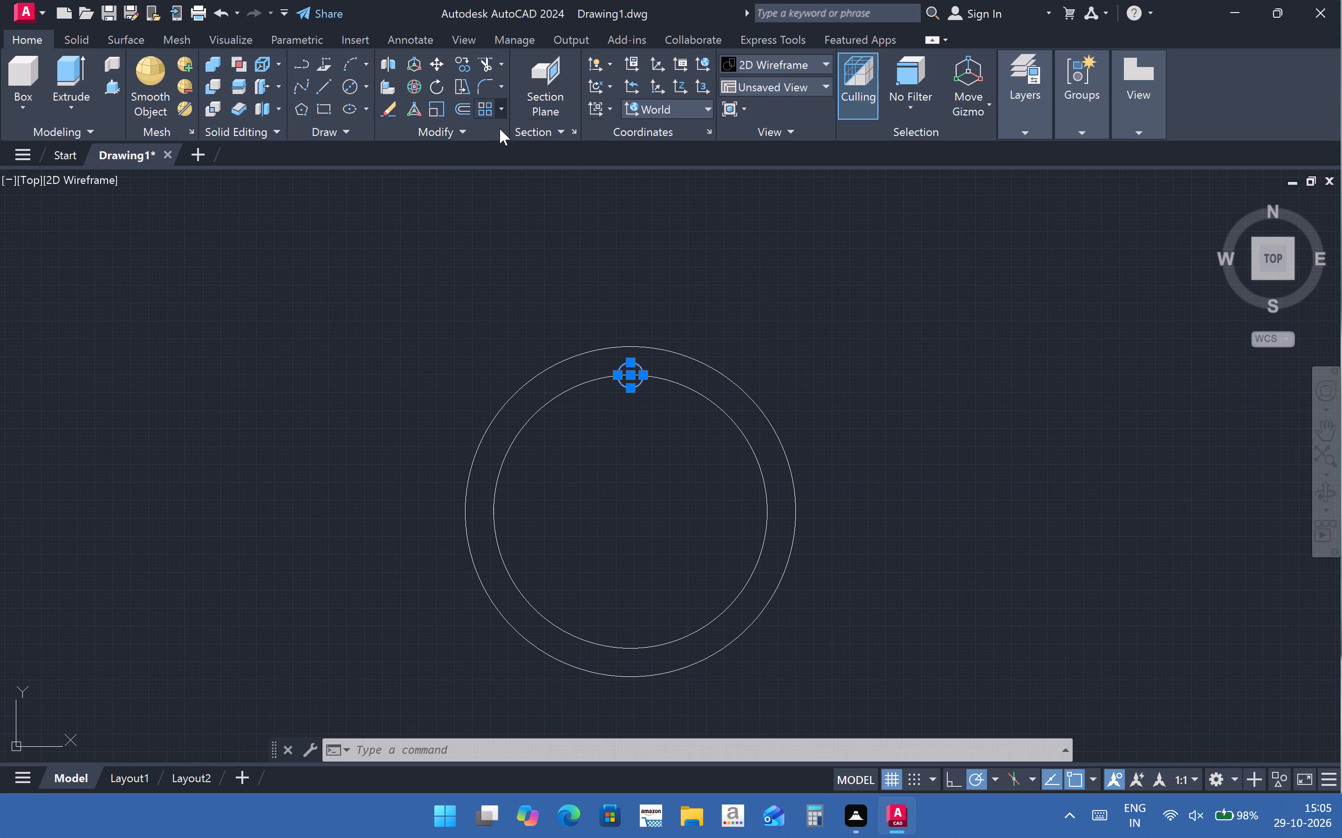
click(514, 216)
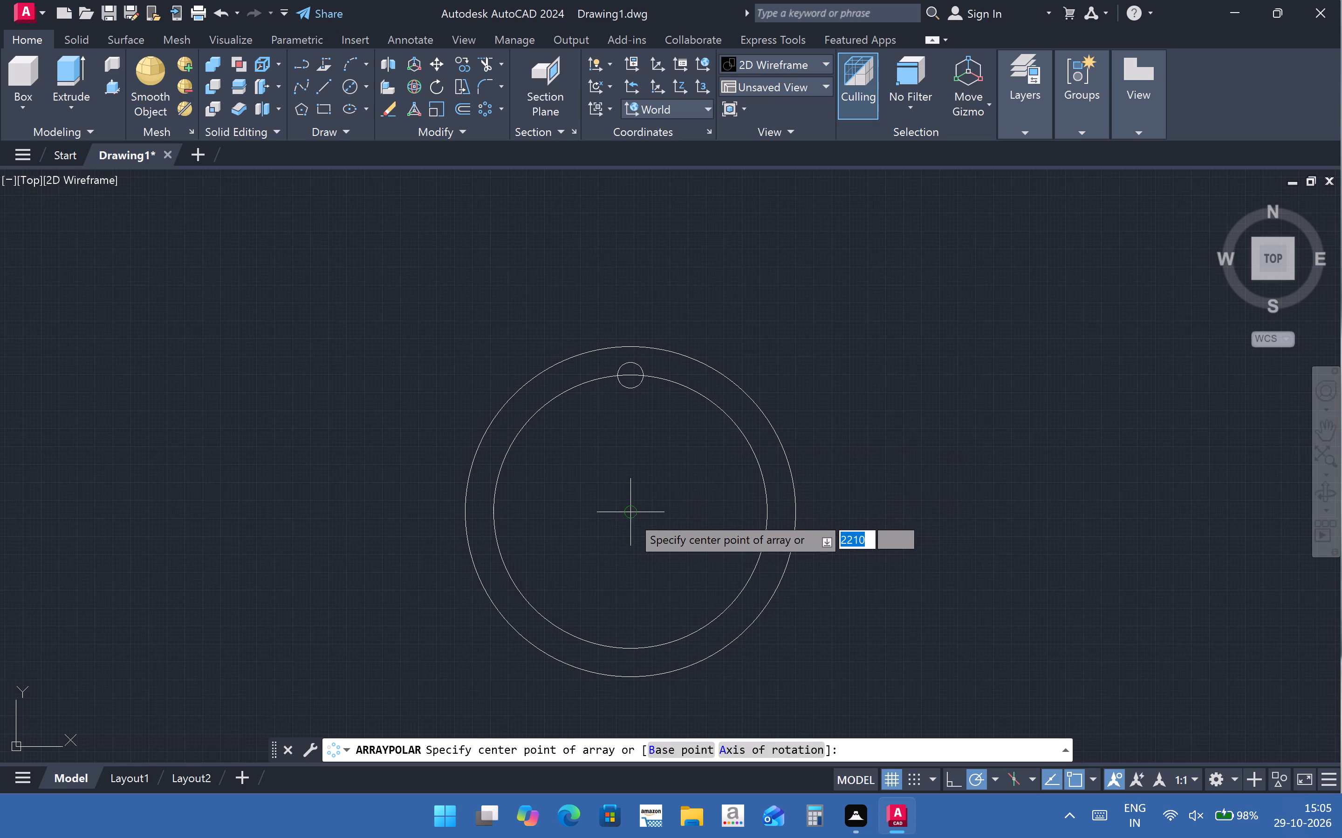
click(630, 515)
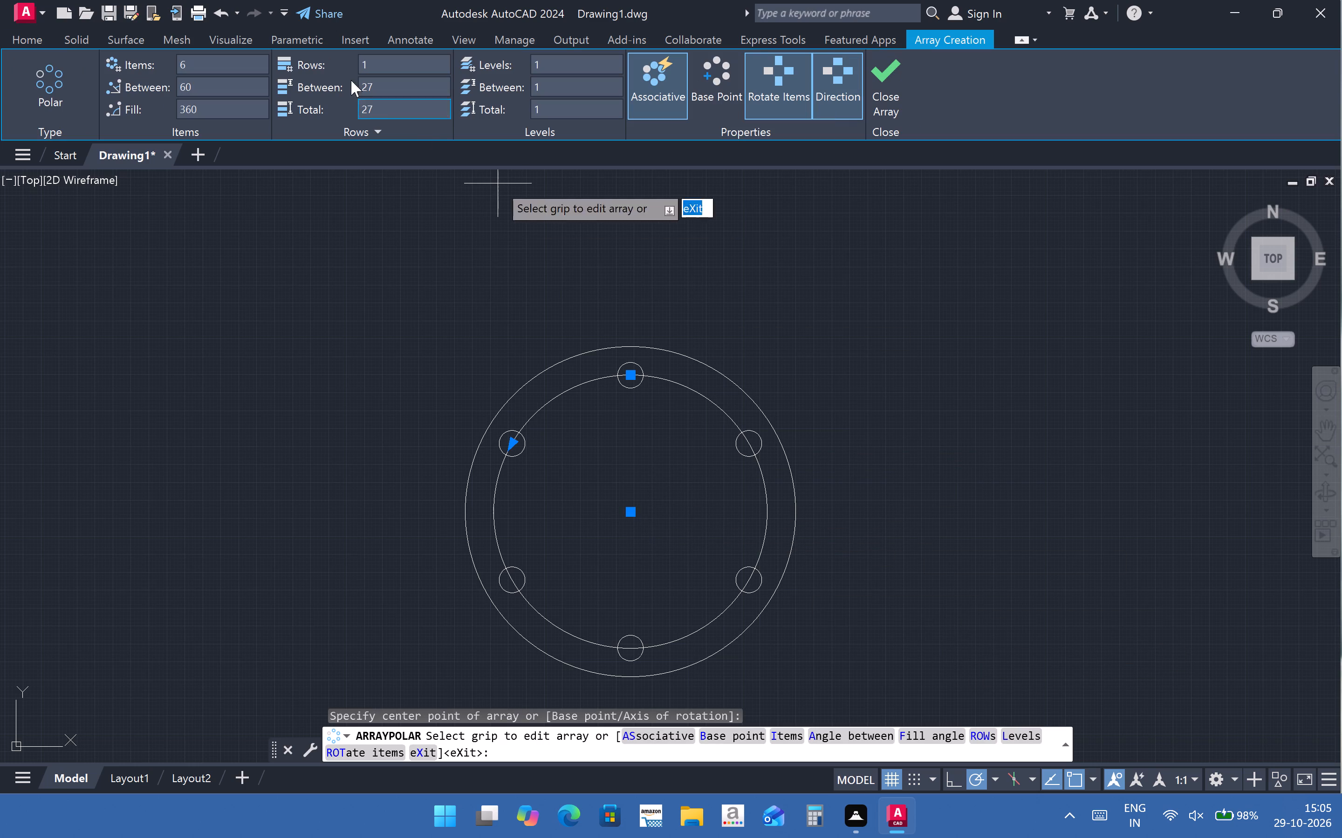
drag(263, 68, 152, 66)
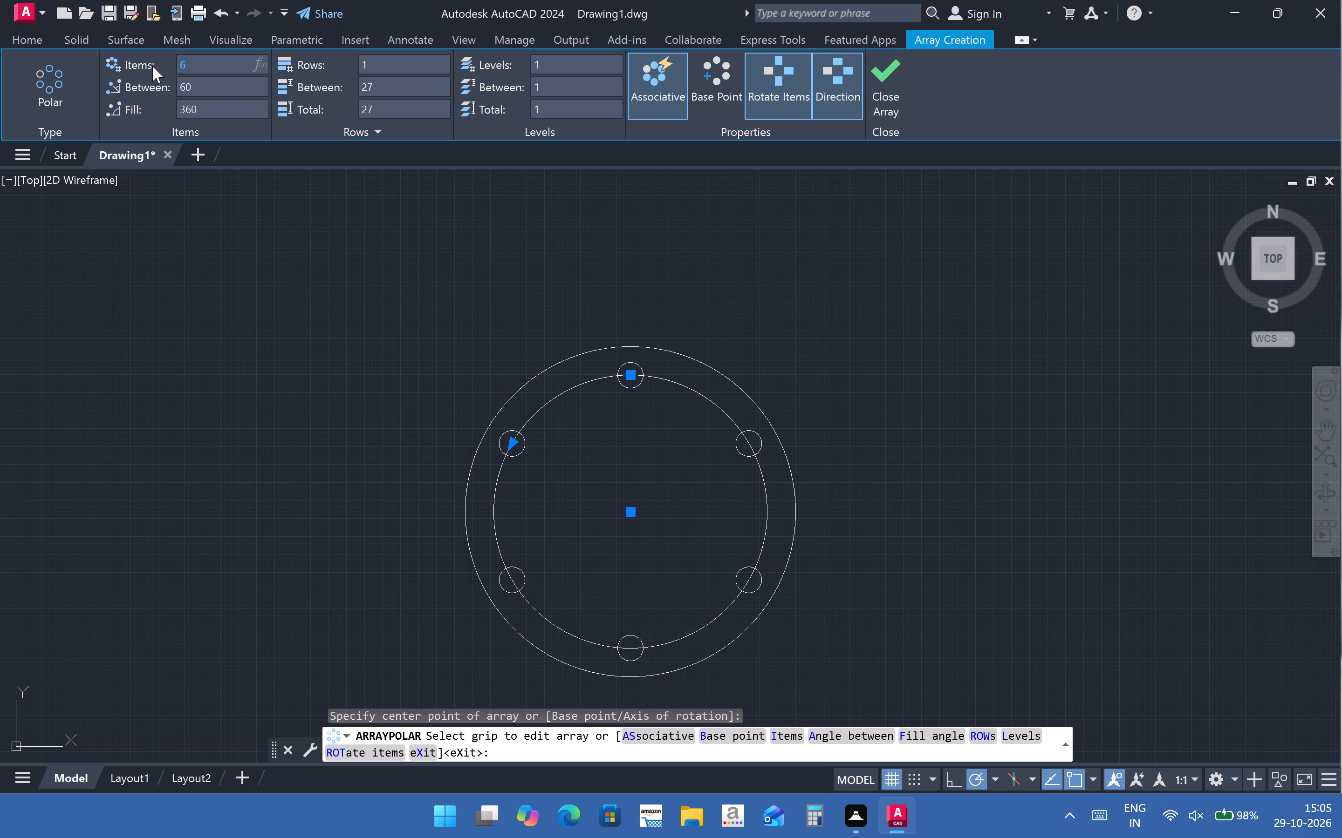
key(8)
key(Return)
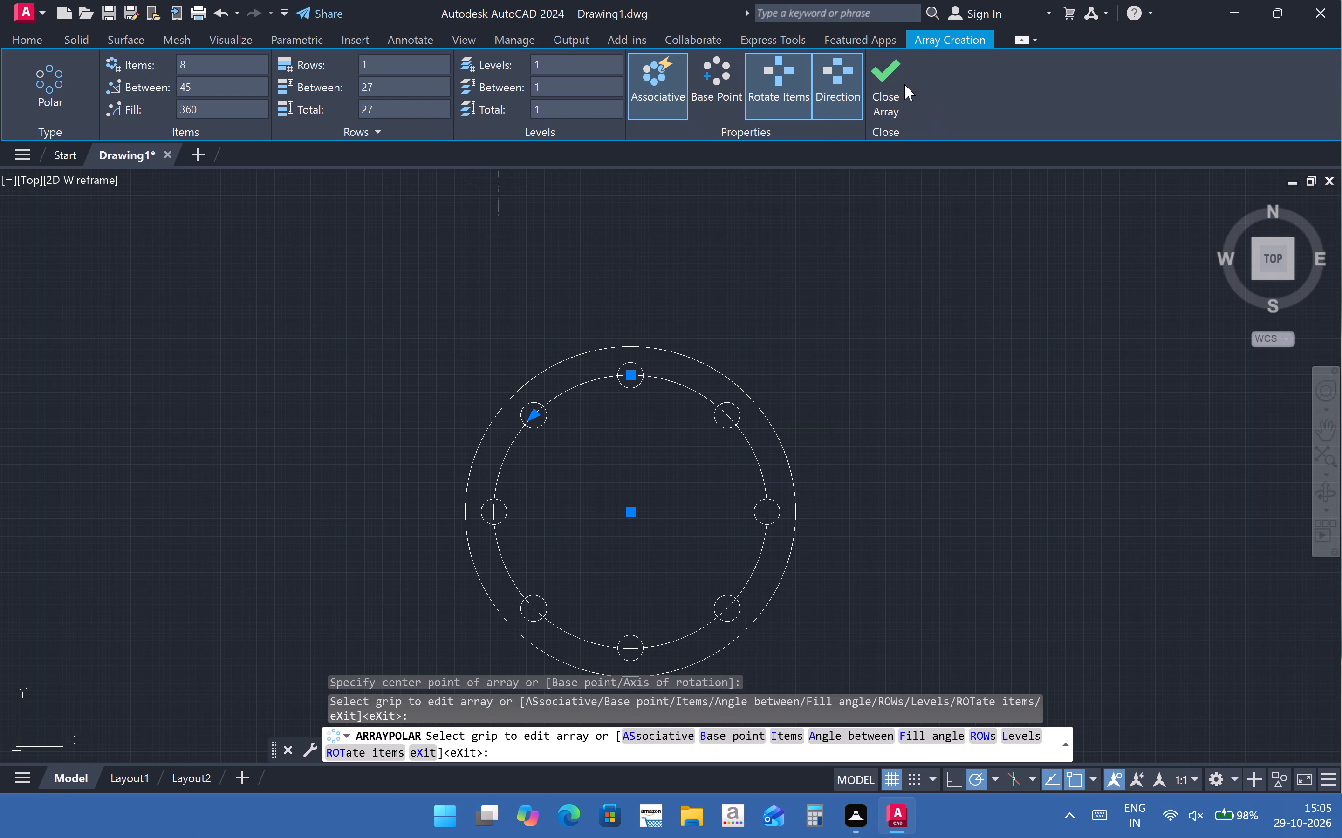
click(899, 83)
Draw a 100 mm diameter circle at the common centre of the flange outline.
scroll(766, 420, up, 2)
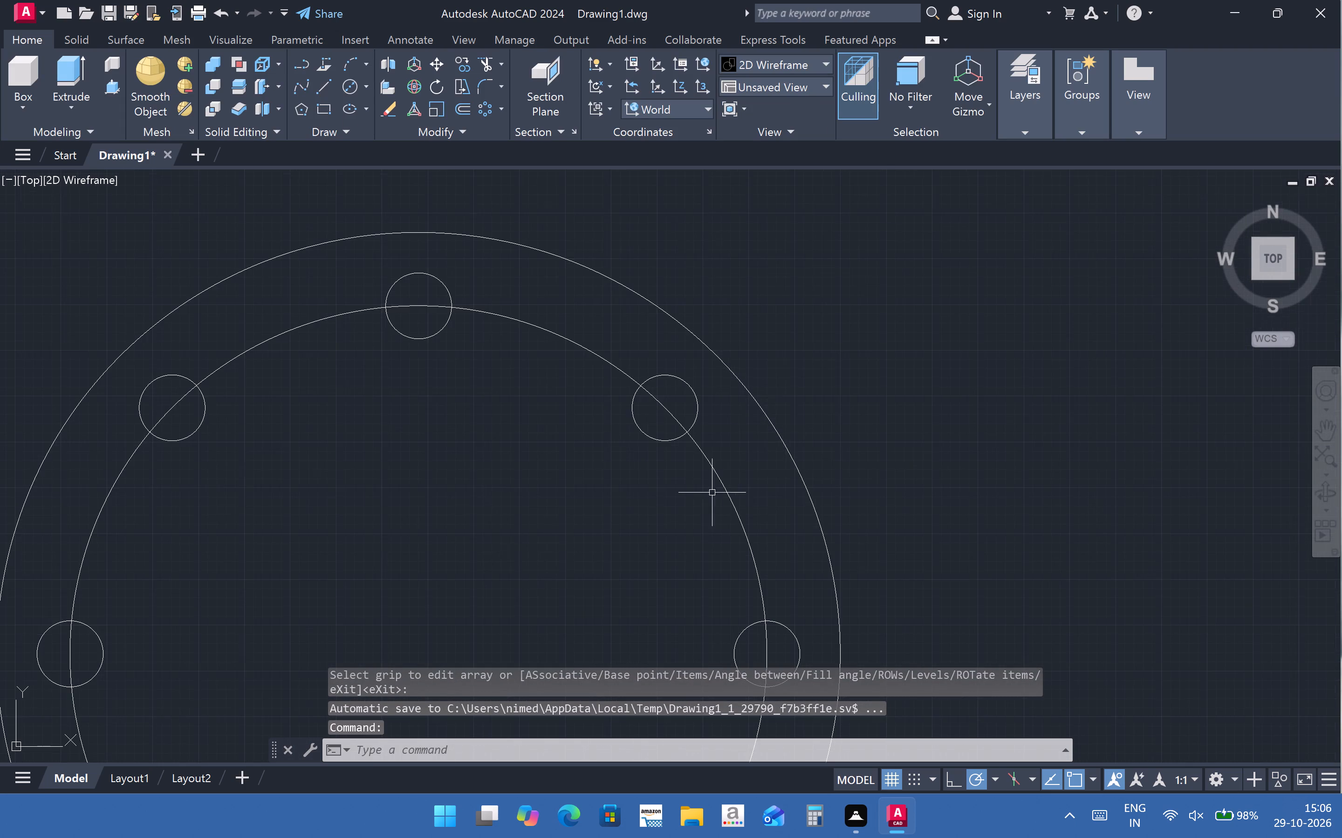
scroll(718, 491, down, 2)
middle_drag(723, 492, 792, 380)
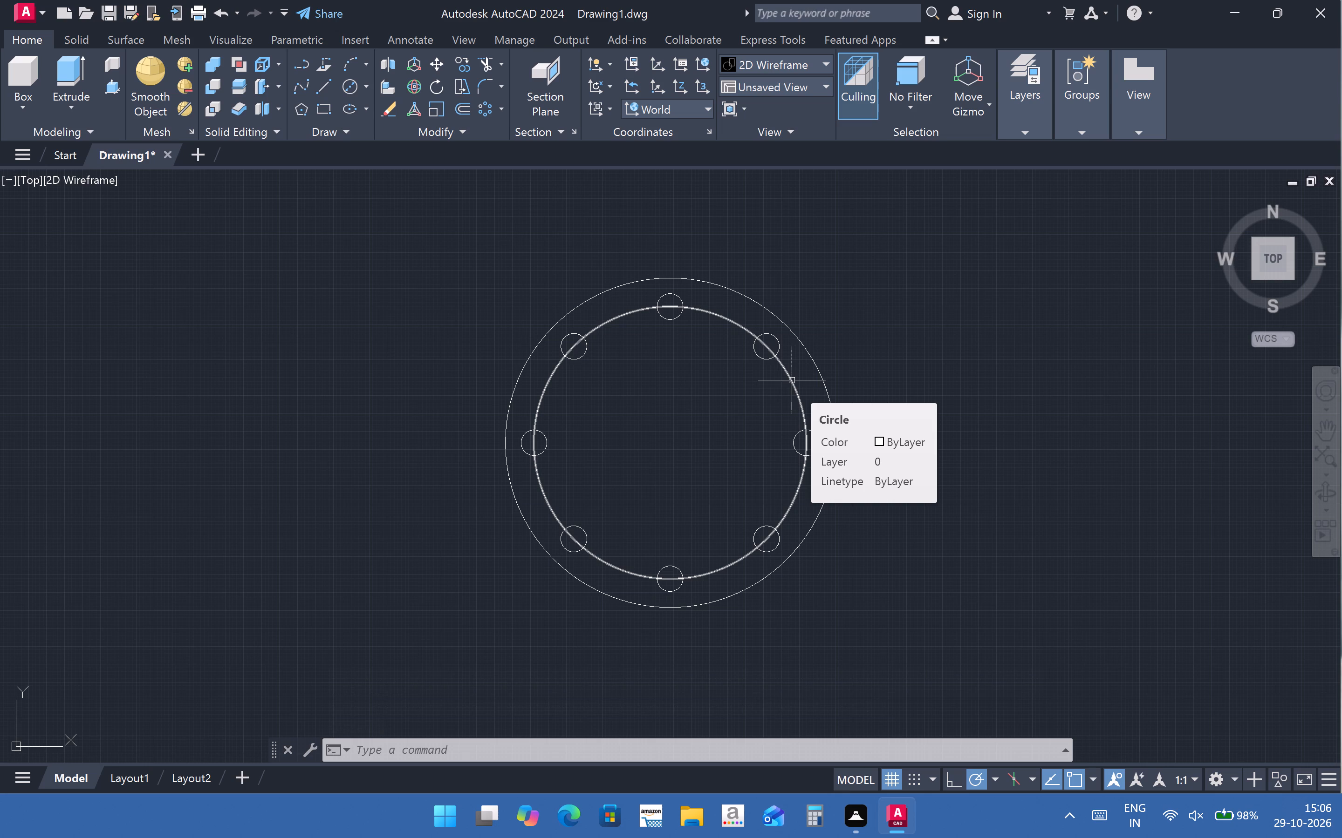
click(350, 87)
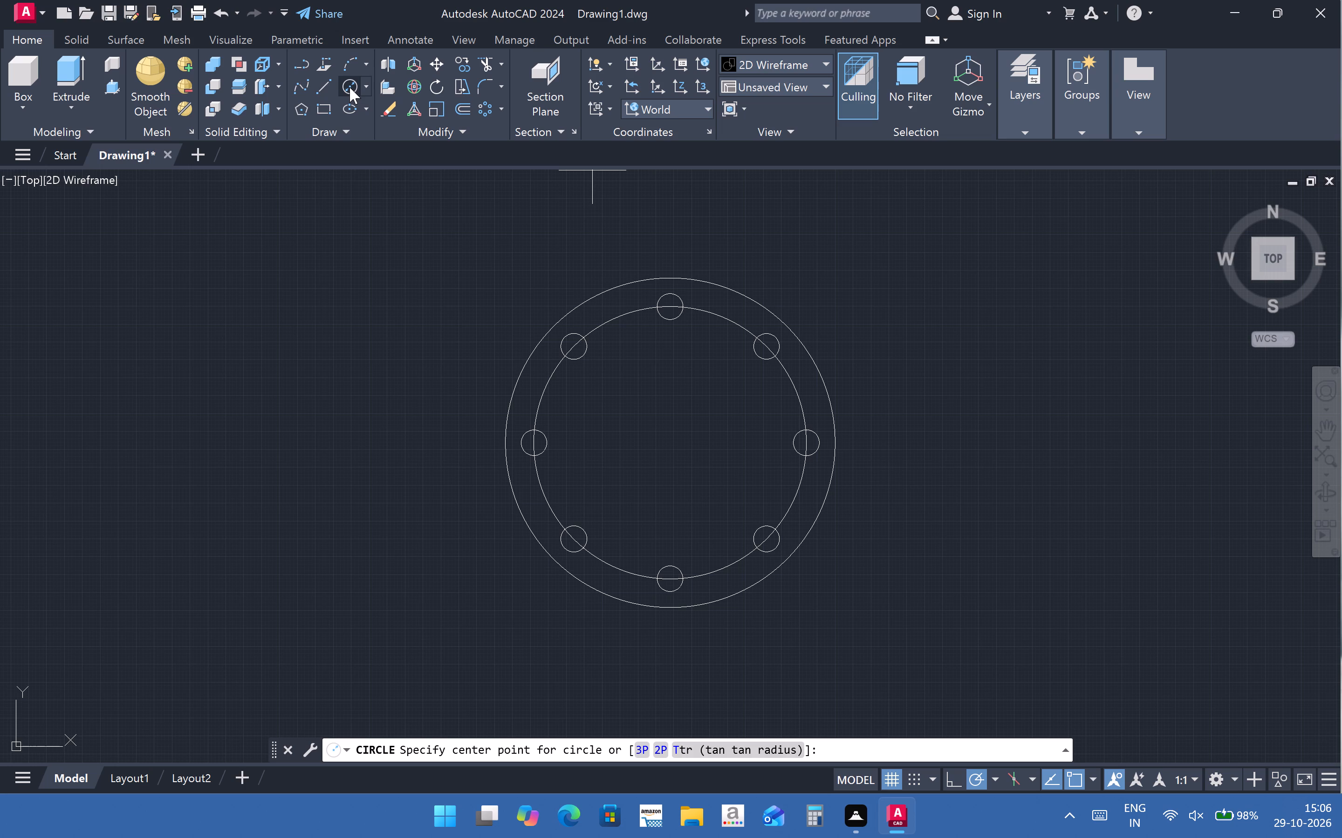
click(672, 445)
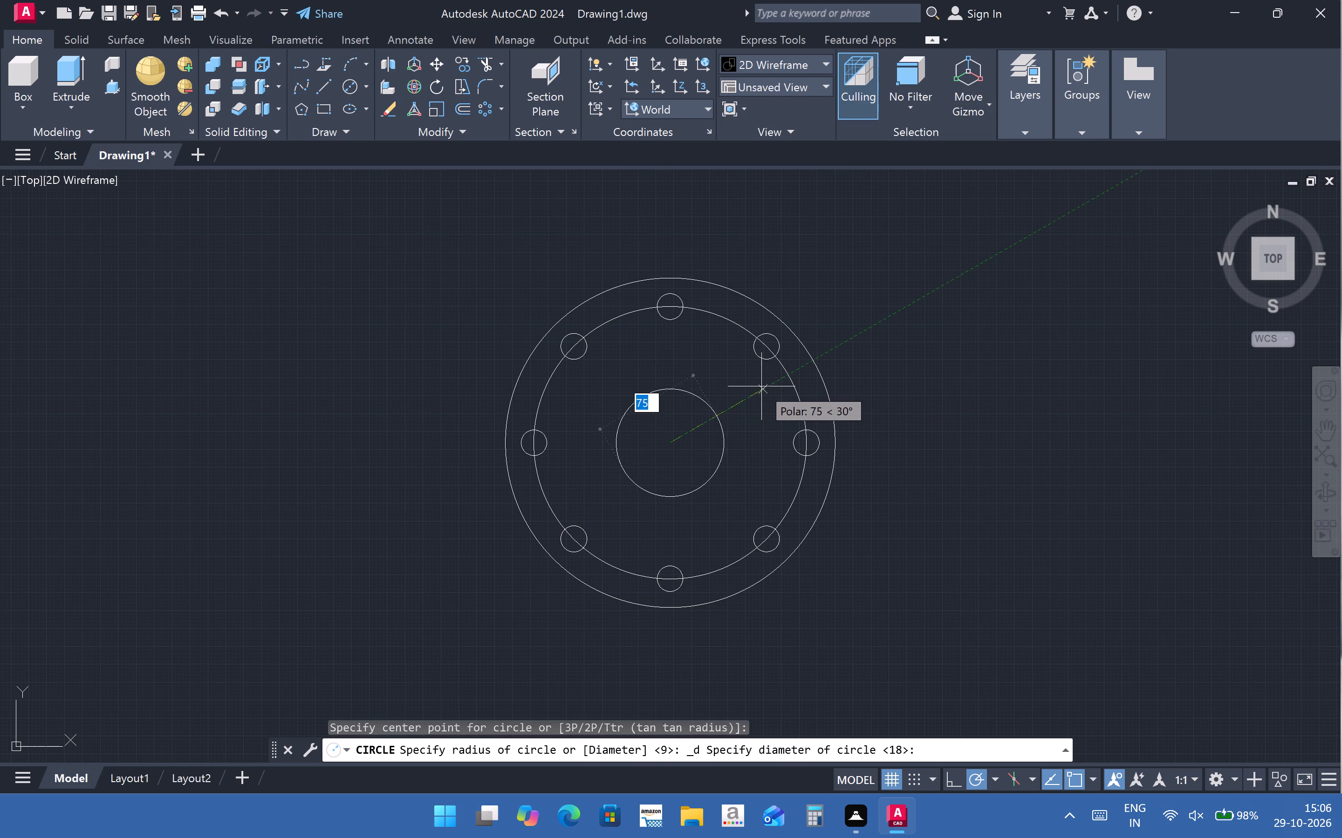
text(100)
key(Return)
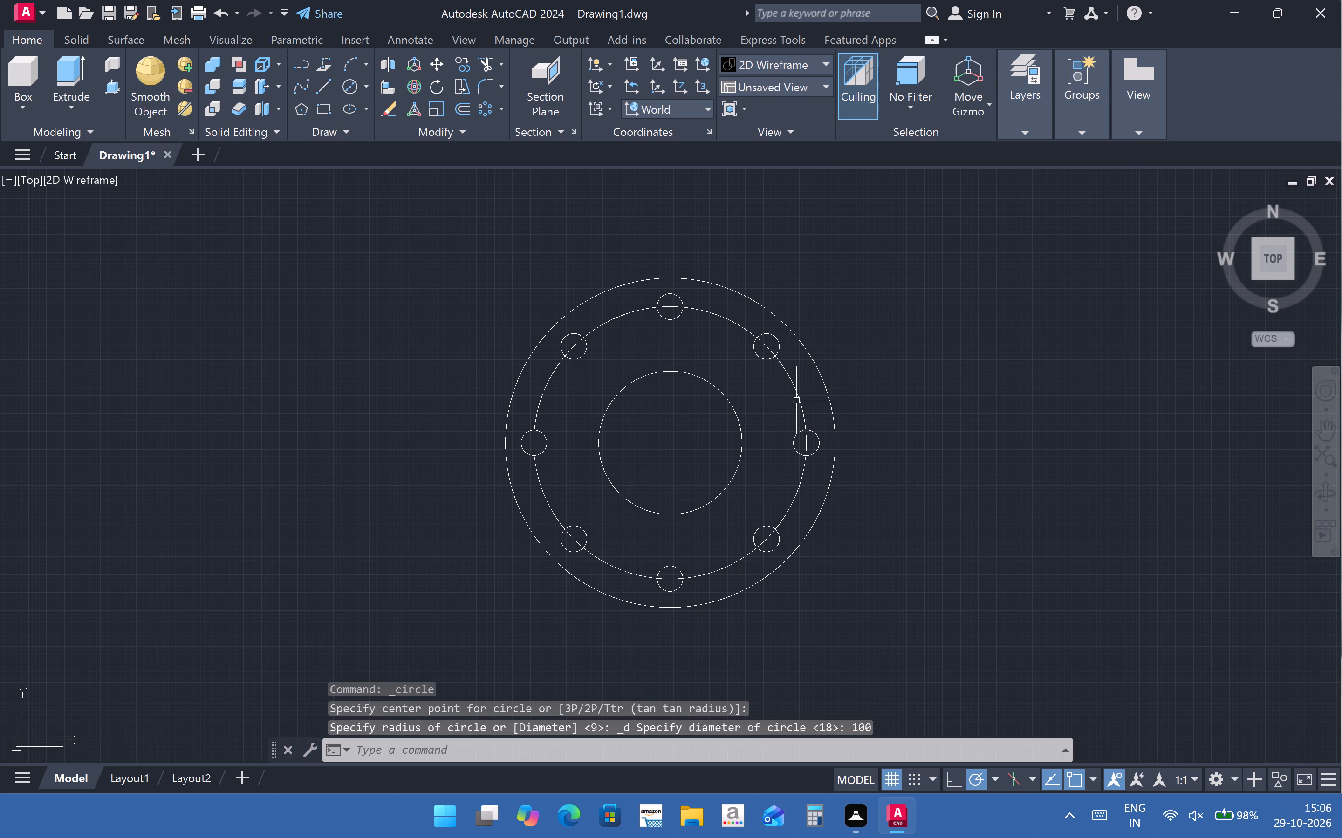
Delete the 190 mm construction circle that passes through the bolt-hole centres.
click(798, 400)
key(Delete)
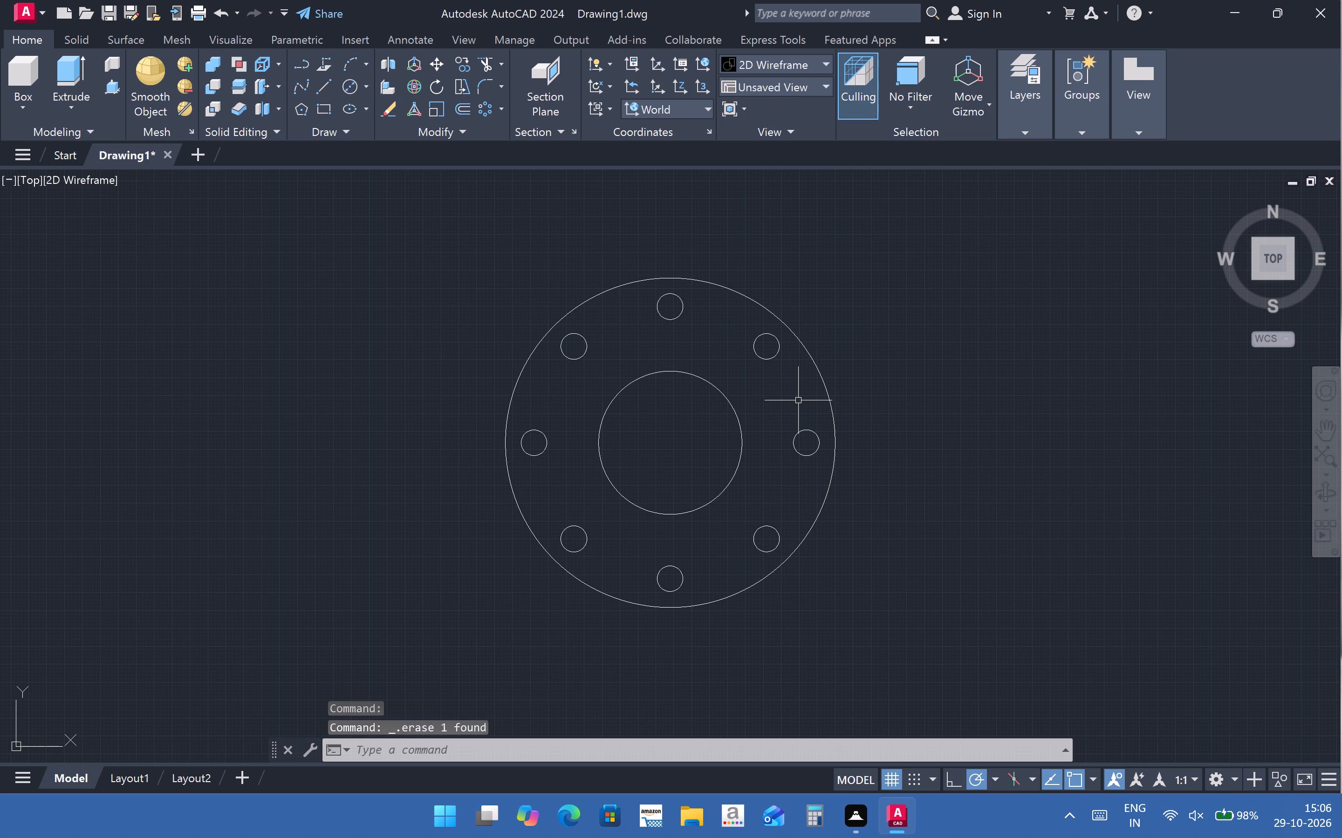
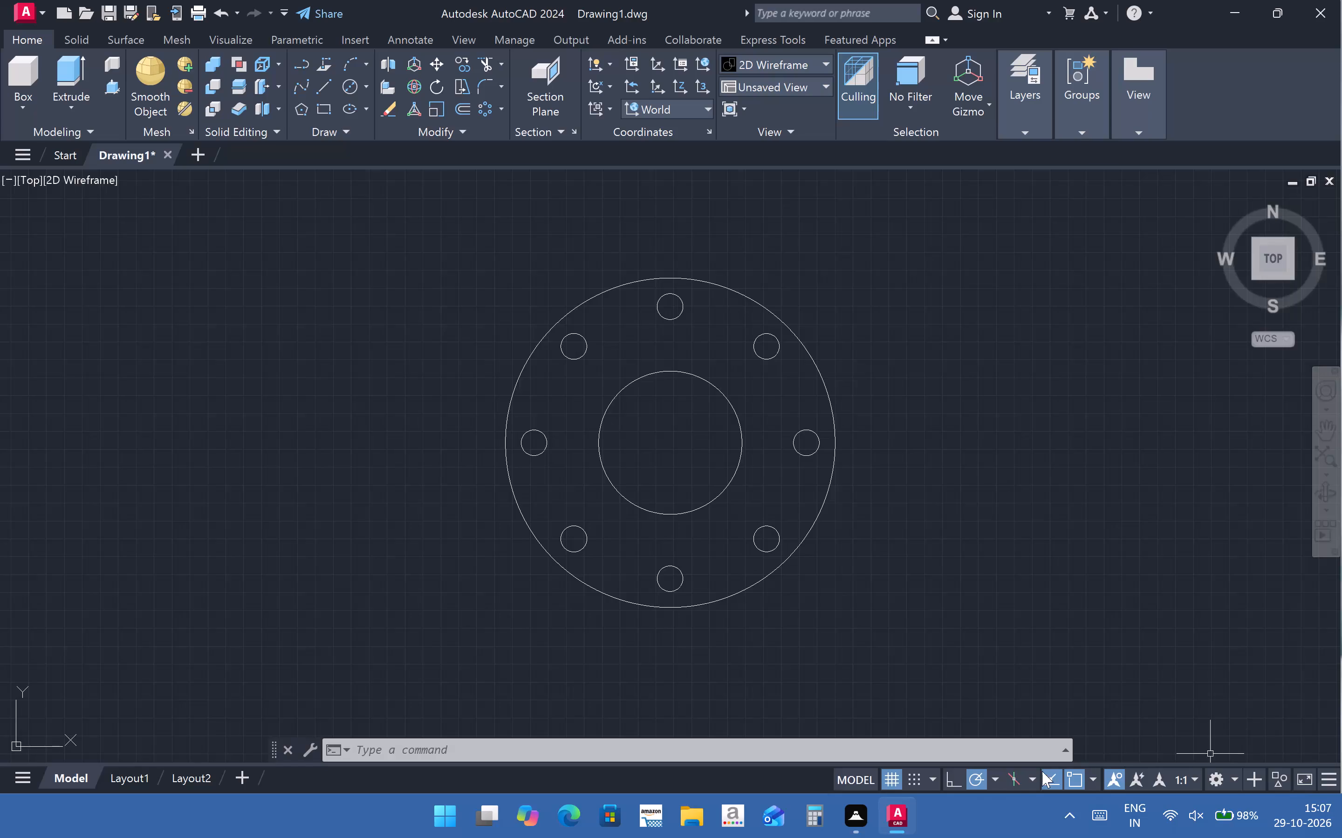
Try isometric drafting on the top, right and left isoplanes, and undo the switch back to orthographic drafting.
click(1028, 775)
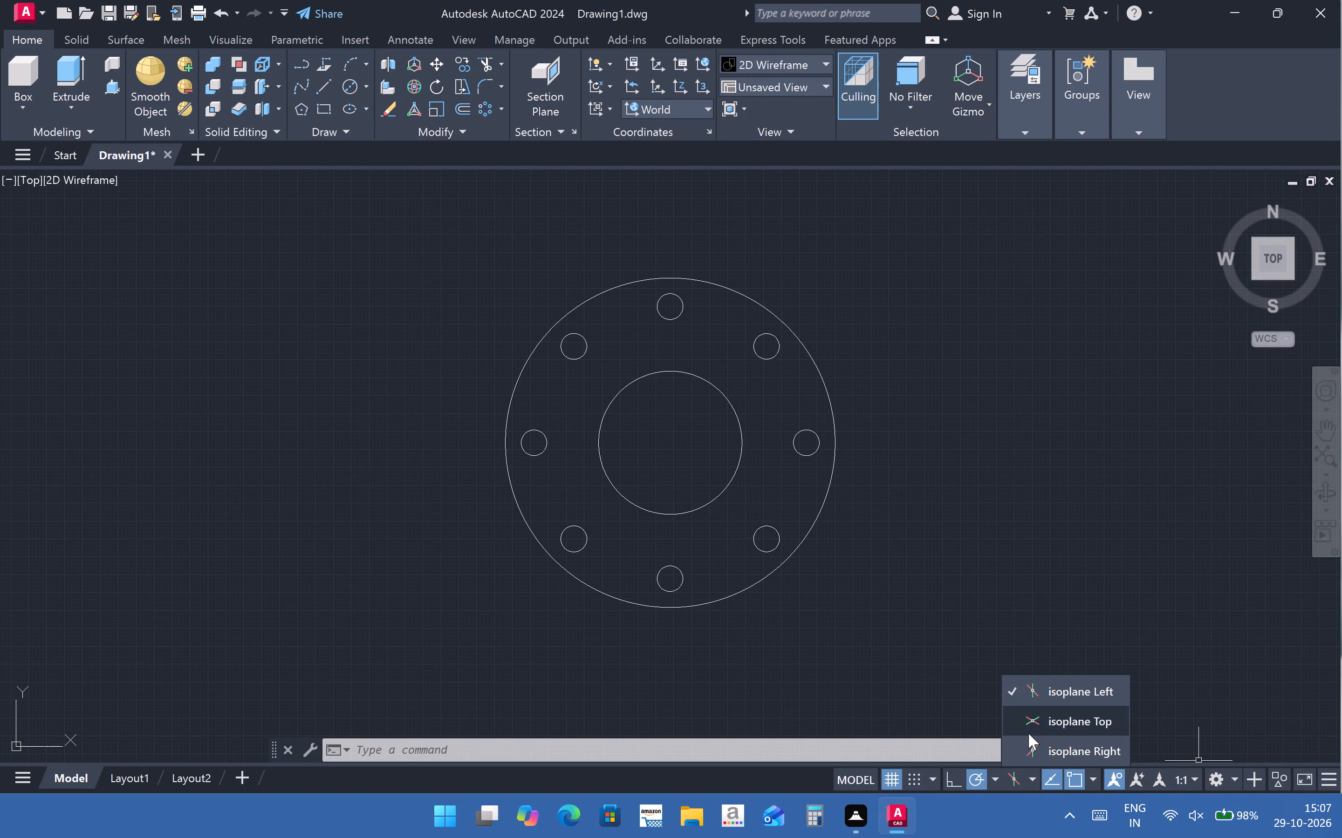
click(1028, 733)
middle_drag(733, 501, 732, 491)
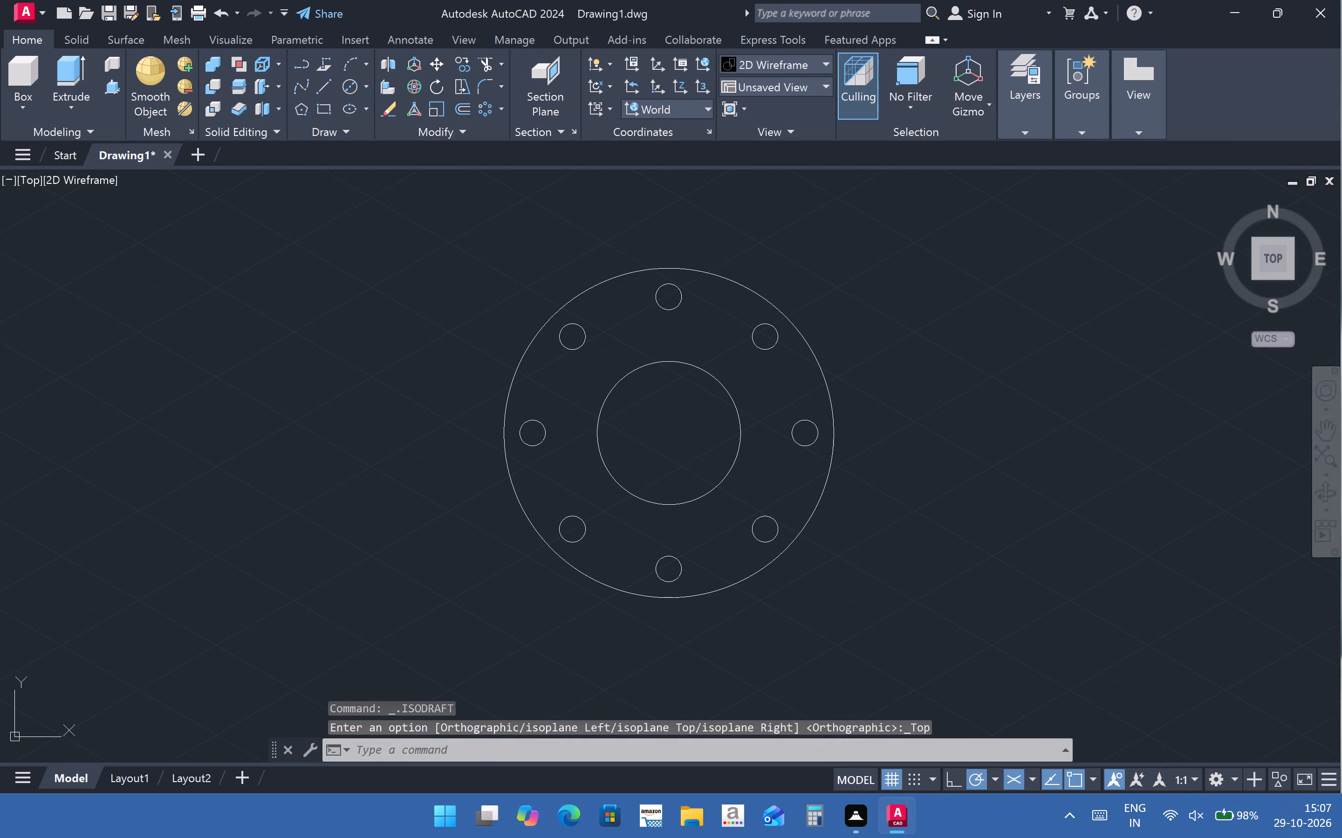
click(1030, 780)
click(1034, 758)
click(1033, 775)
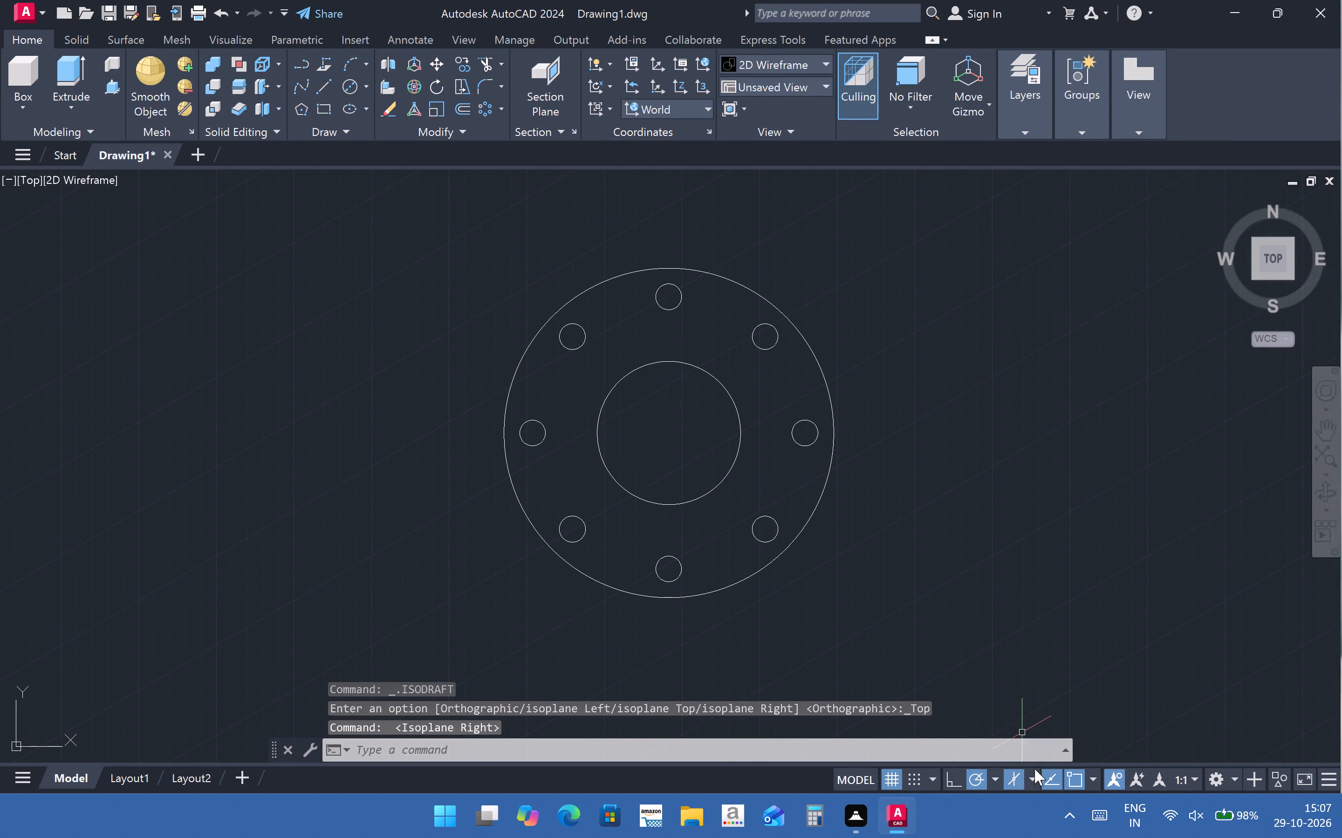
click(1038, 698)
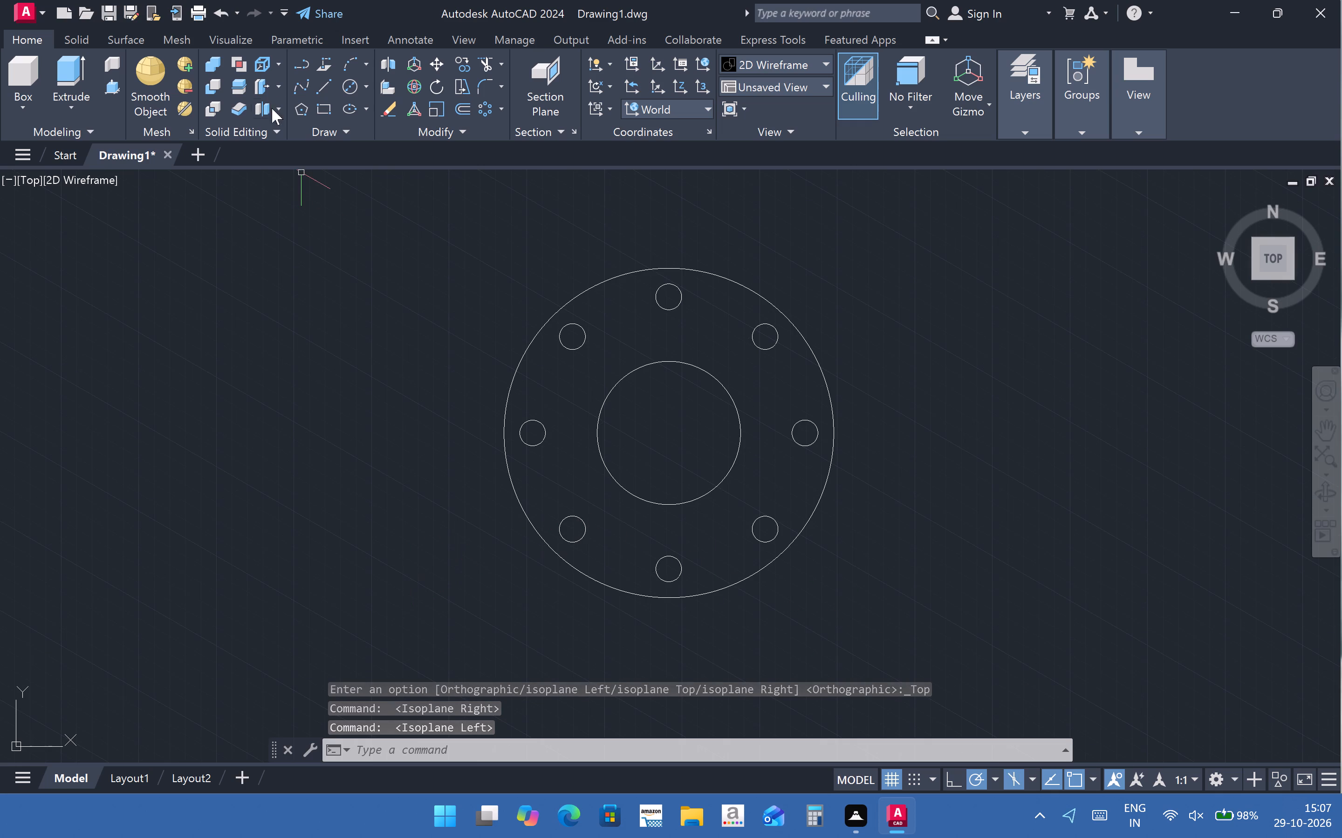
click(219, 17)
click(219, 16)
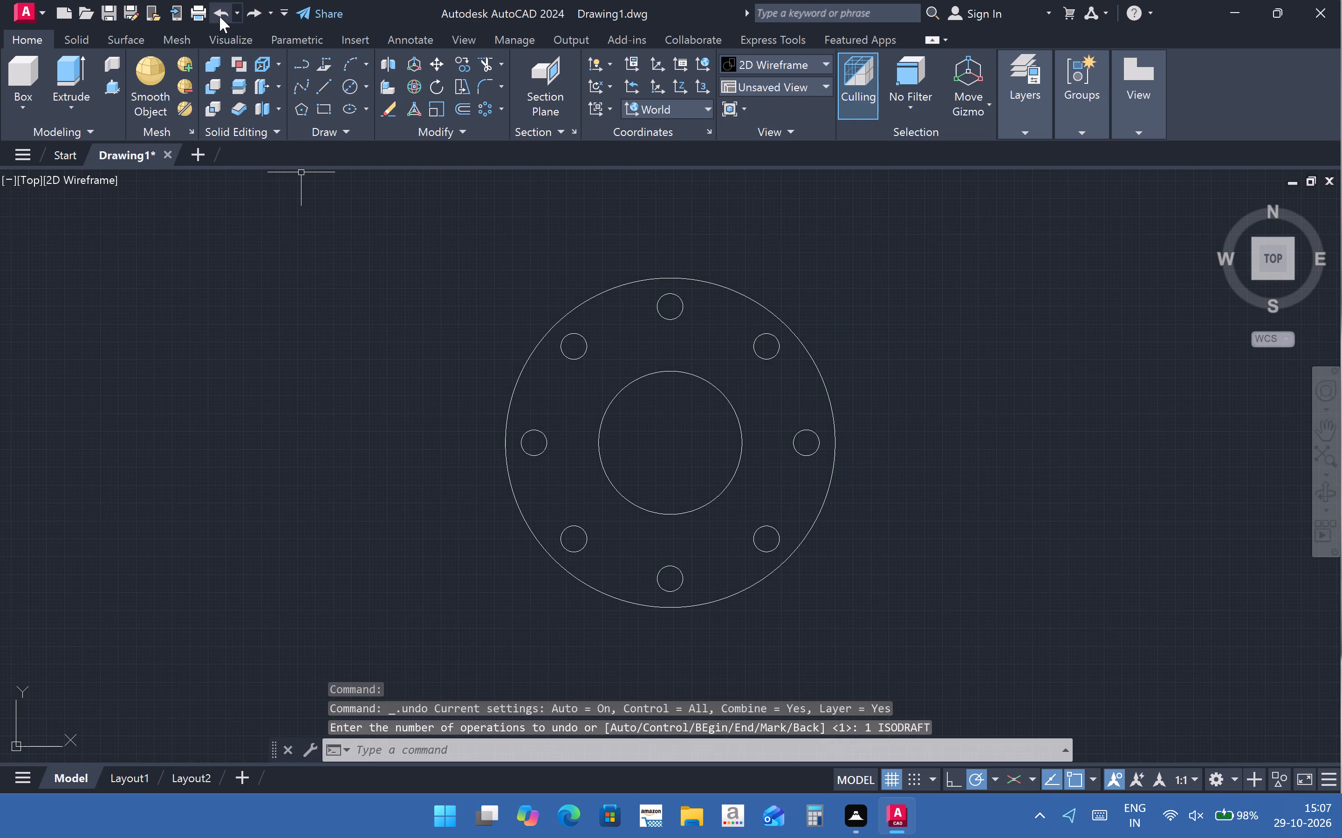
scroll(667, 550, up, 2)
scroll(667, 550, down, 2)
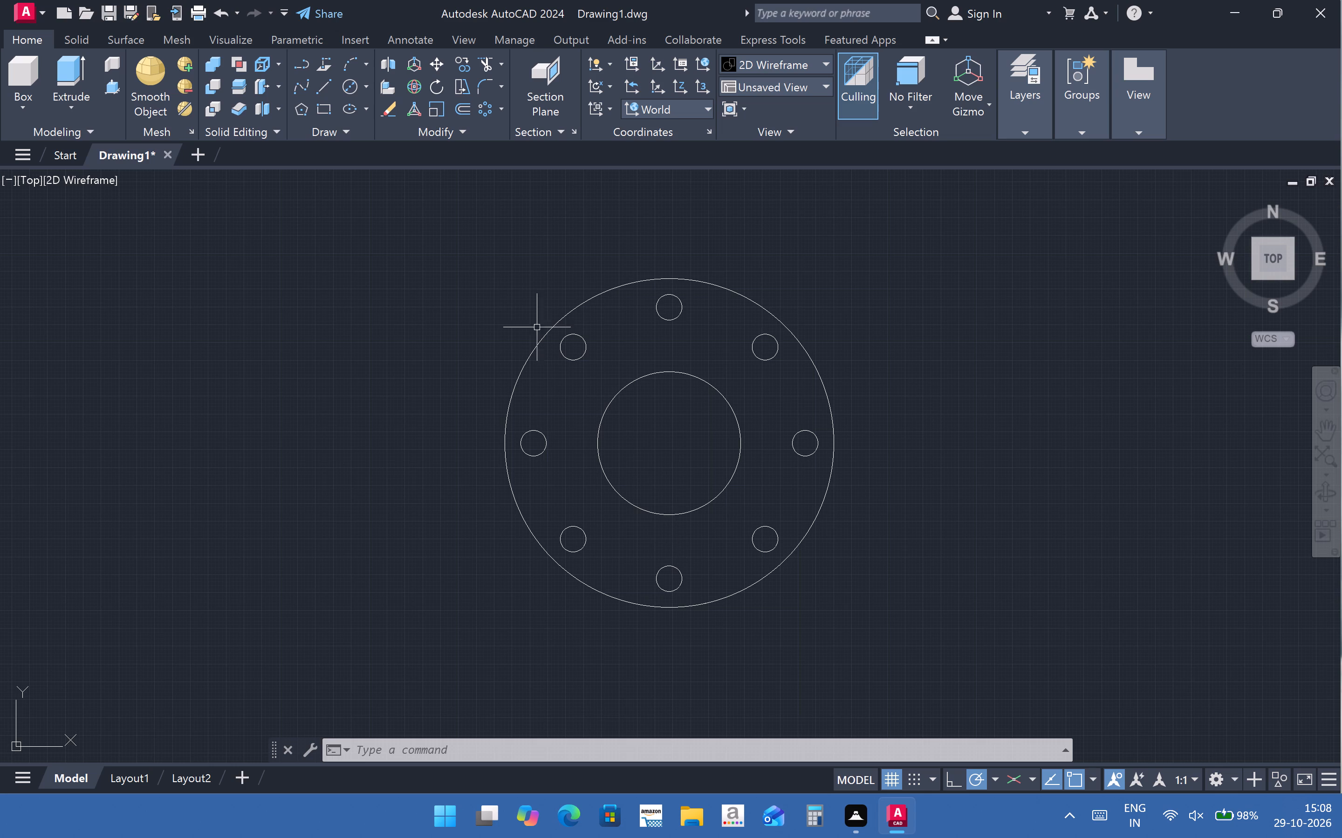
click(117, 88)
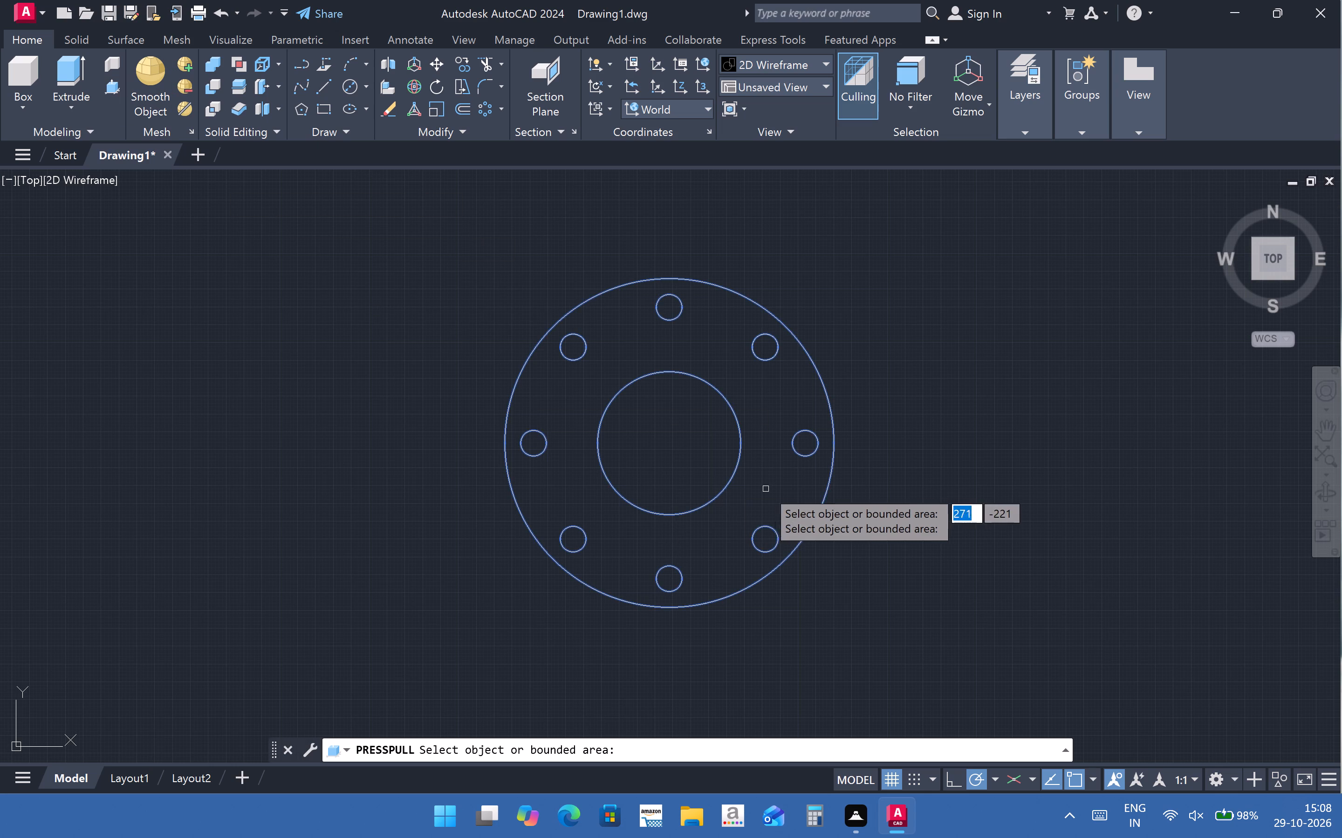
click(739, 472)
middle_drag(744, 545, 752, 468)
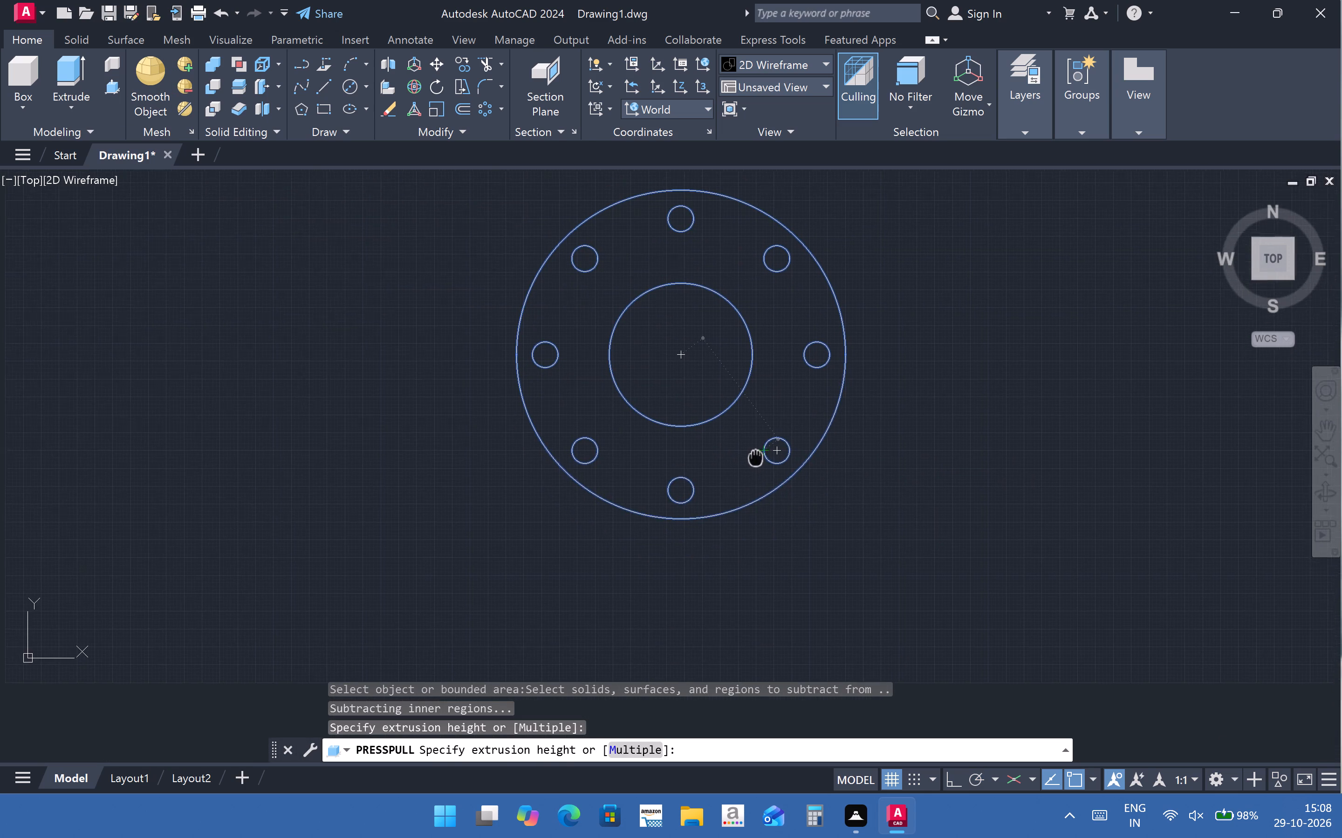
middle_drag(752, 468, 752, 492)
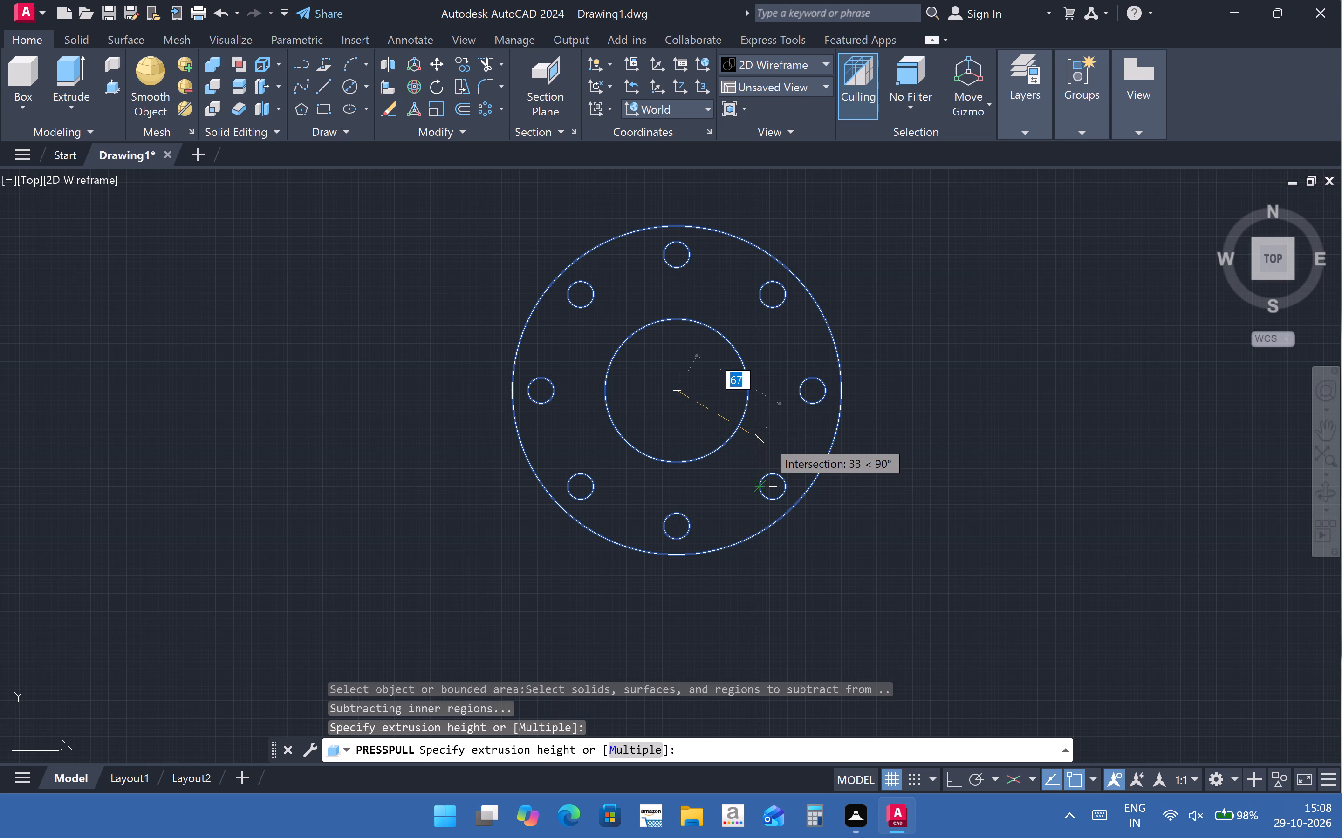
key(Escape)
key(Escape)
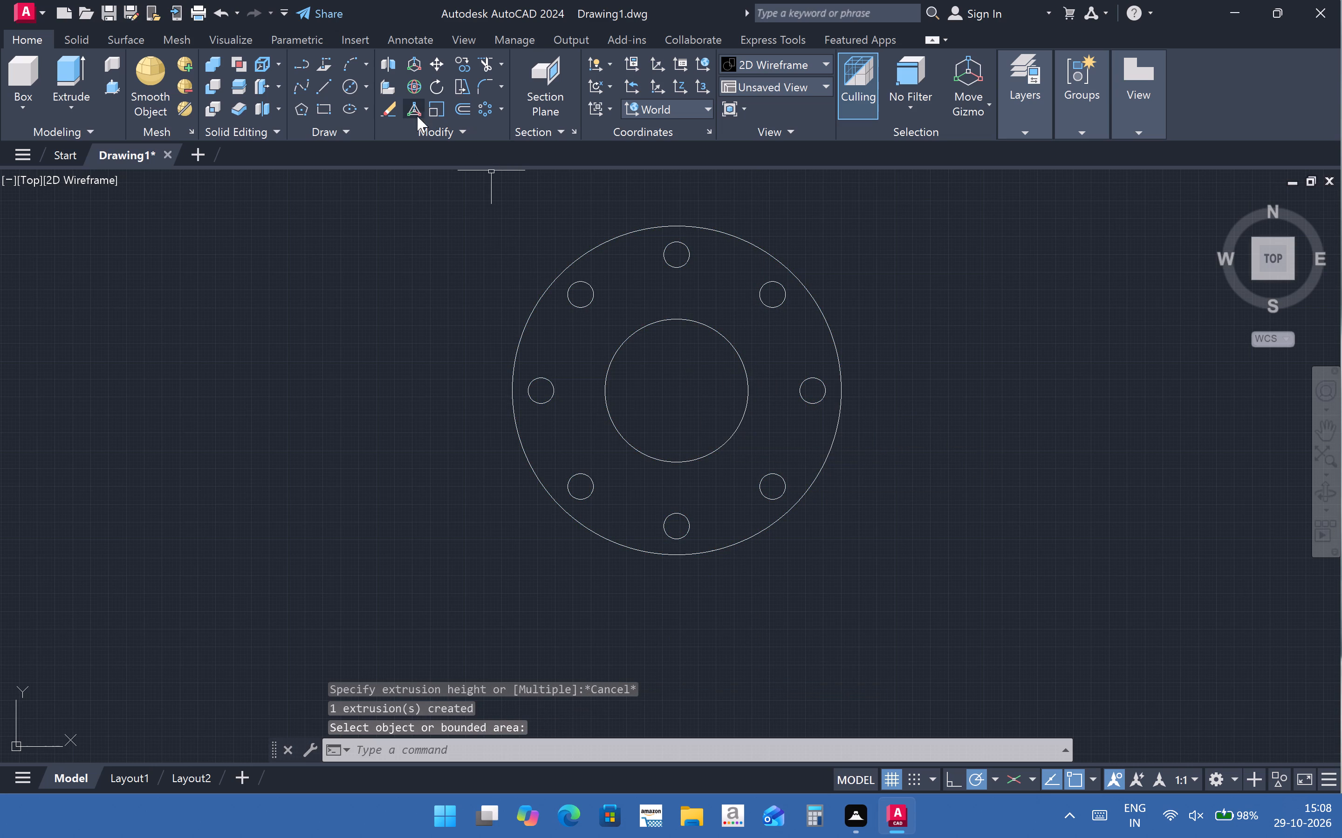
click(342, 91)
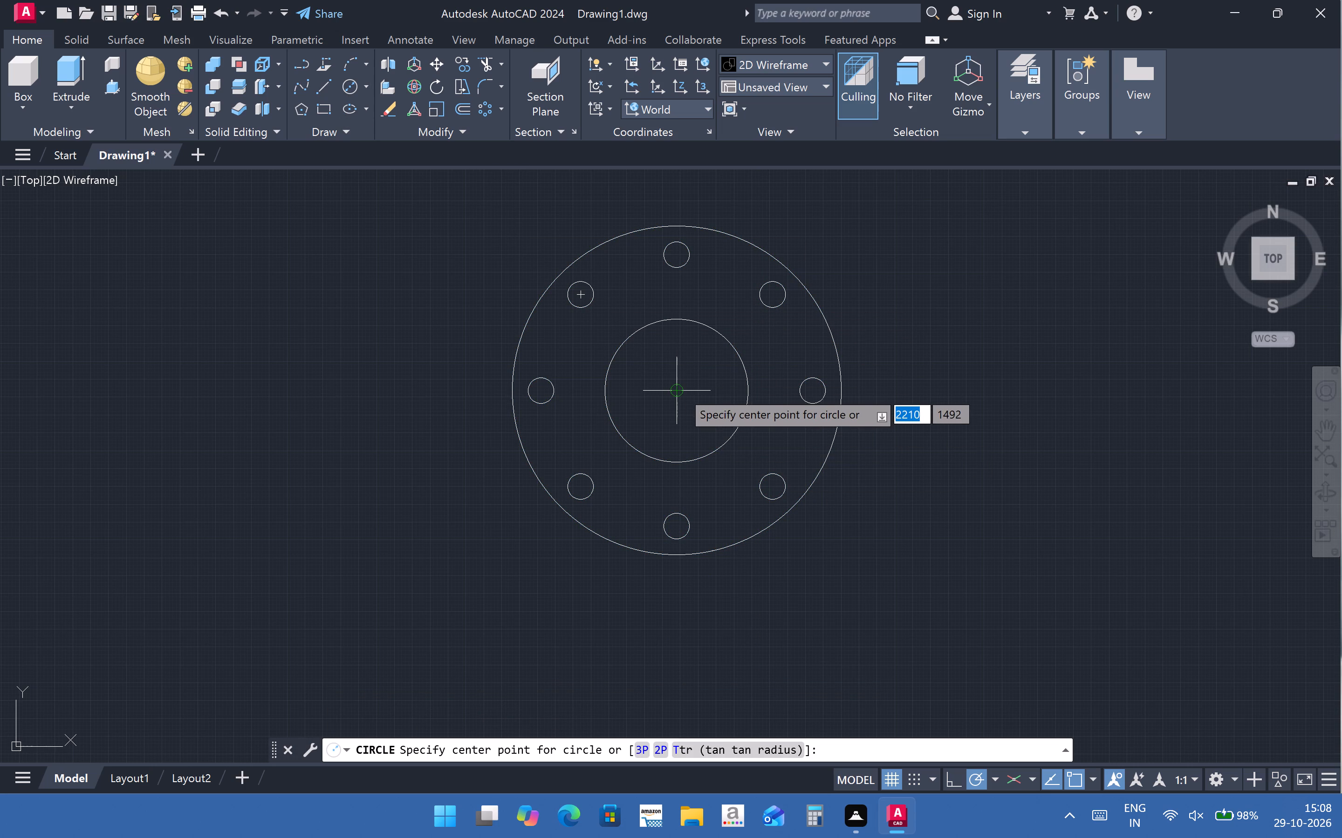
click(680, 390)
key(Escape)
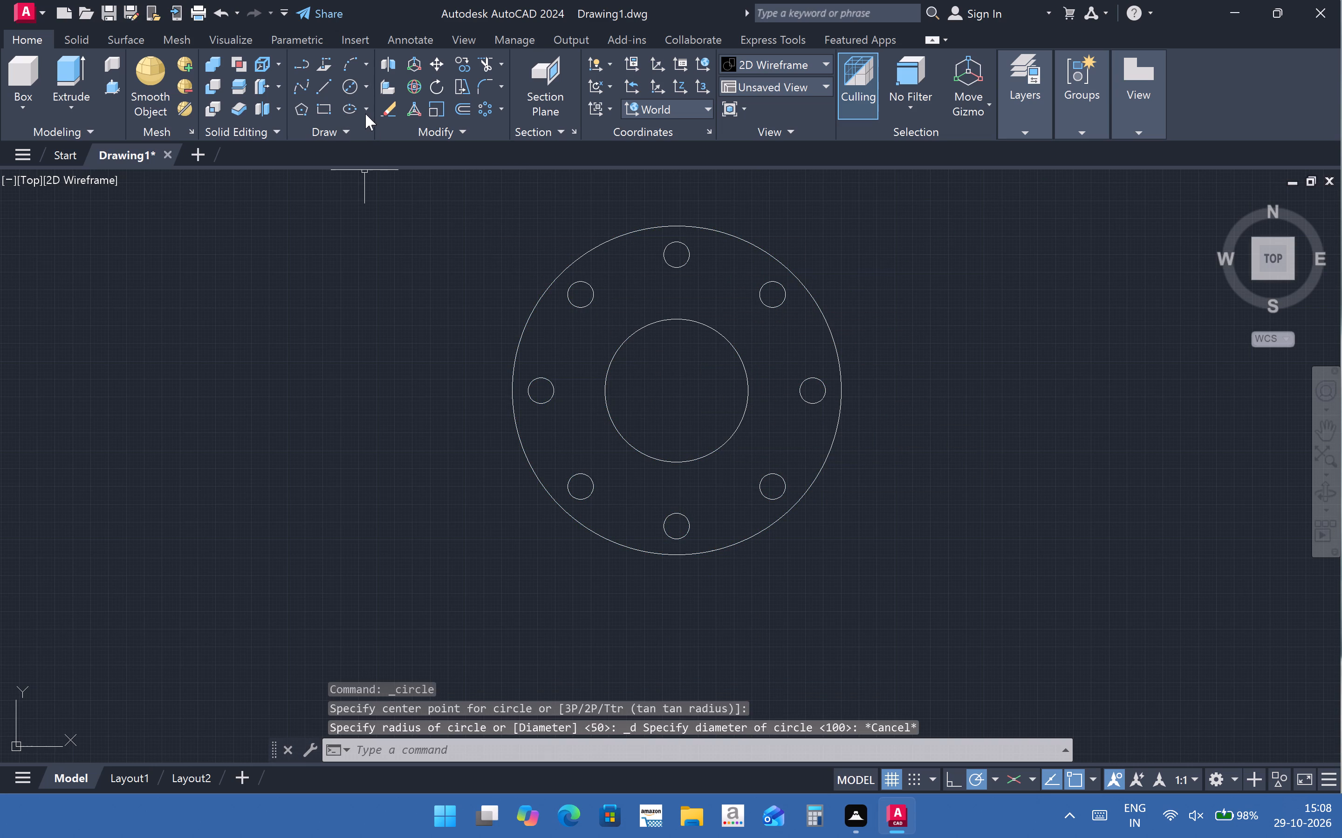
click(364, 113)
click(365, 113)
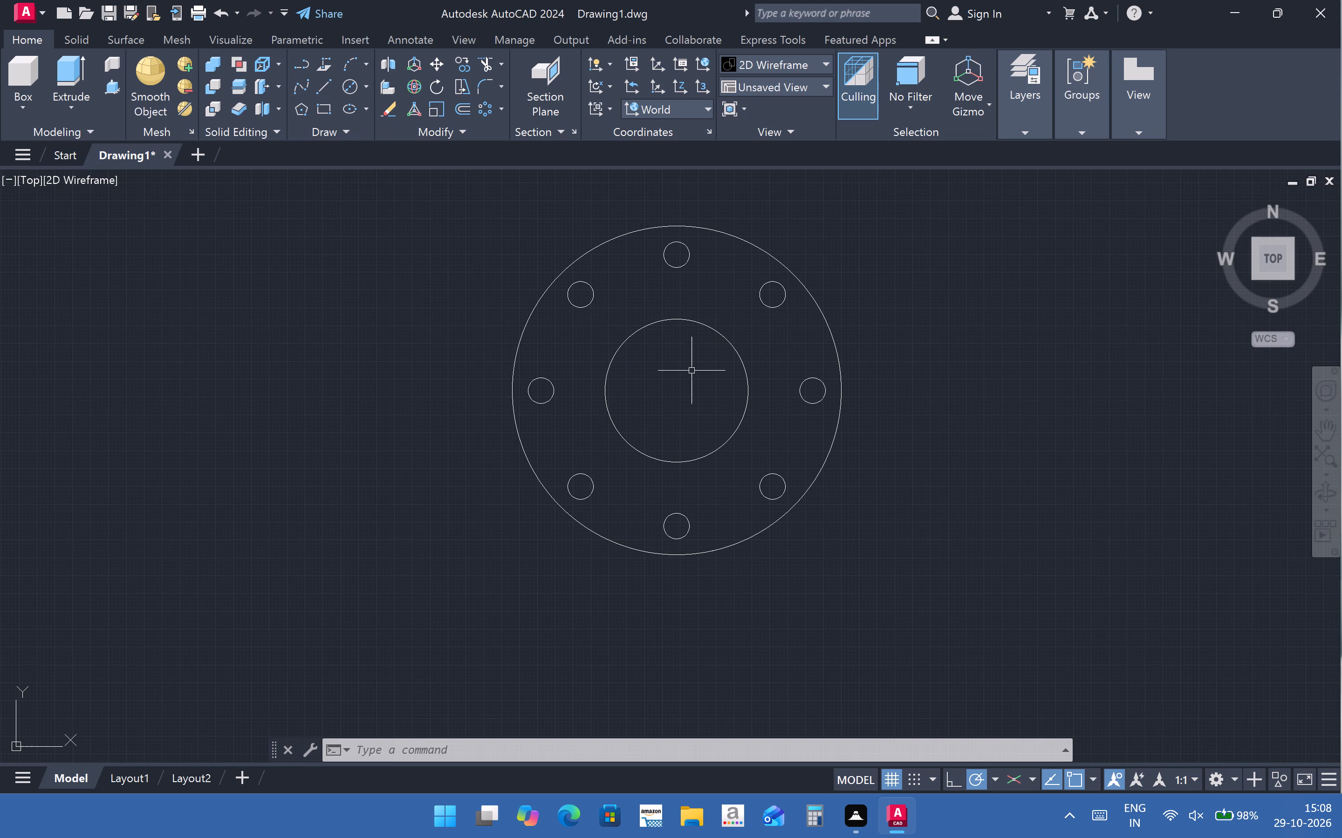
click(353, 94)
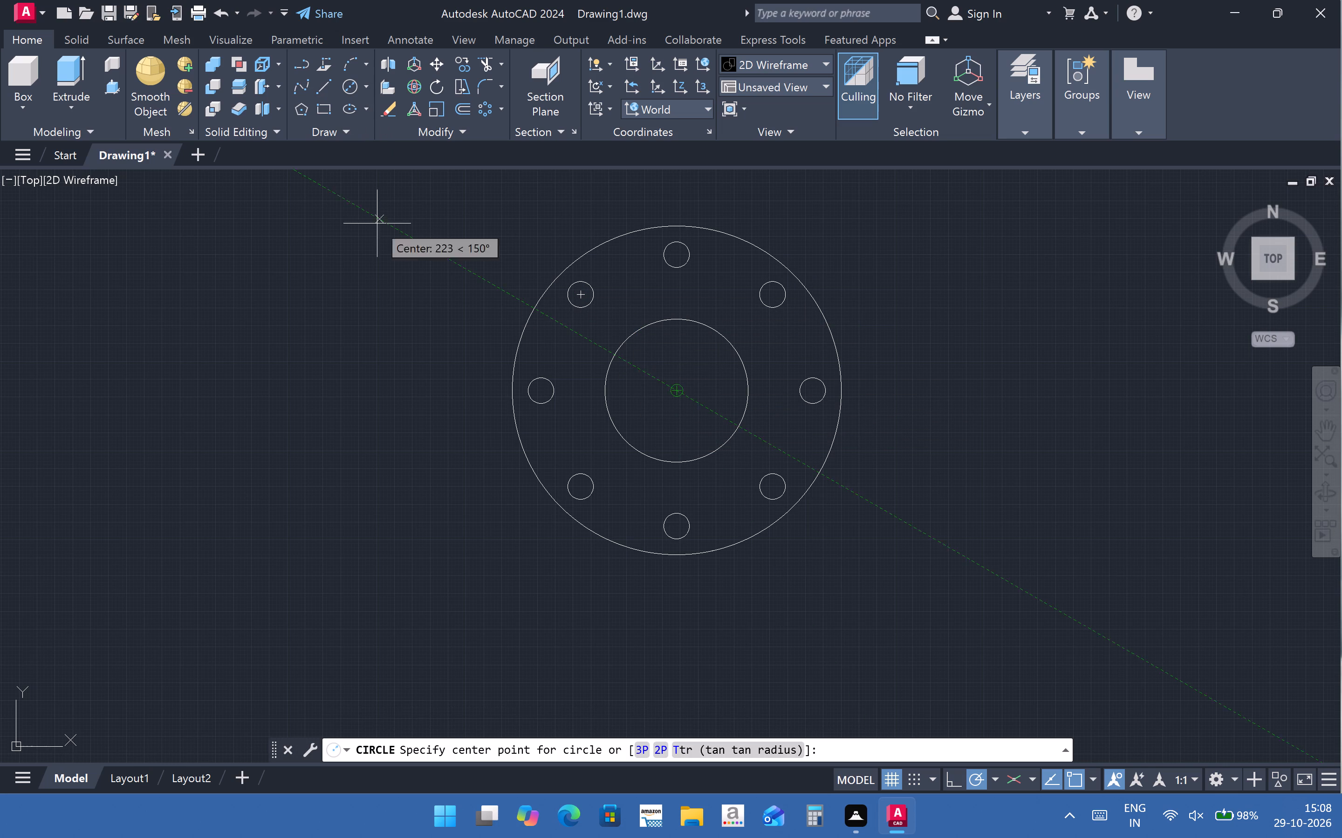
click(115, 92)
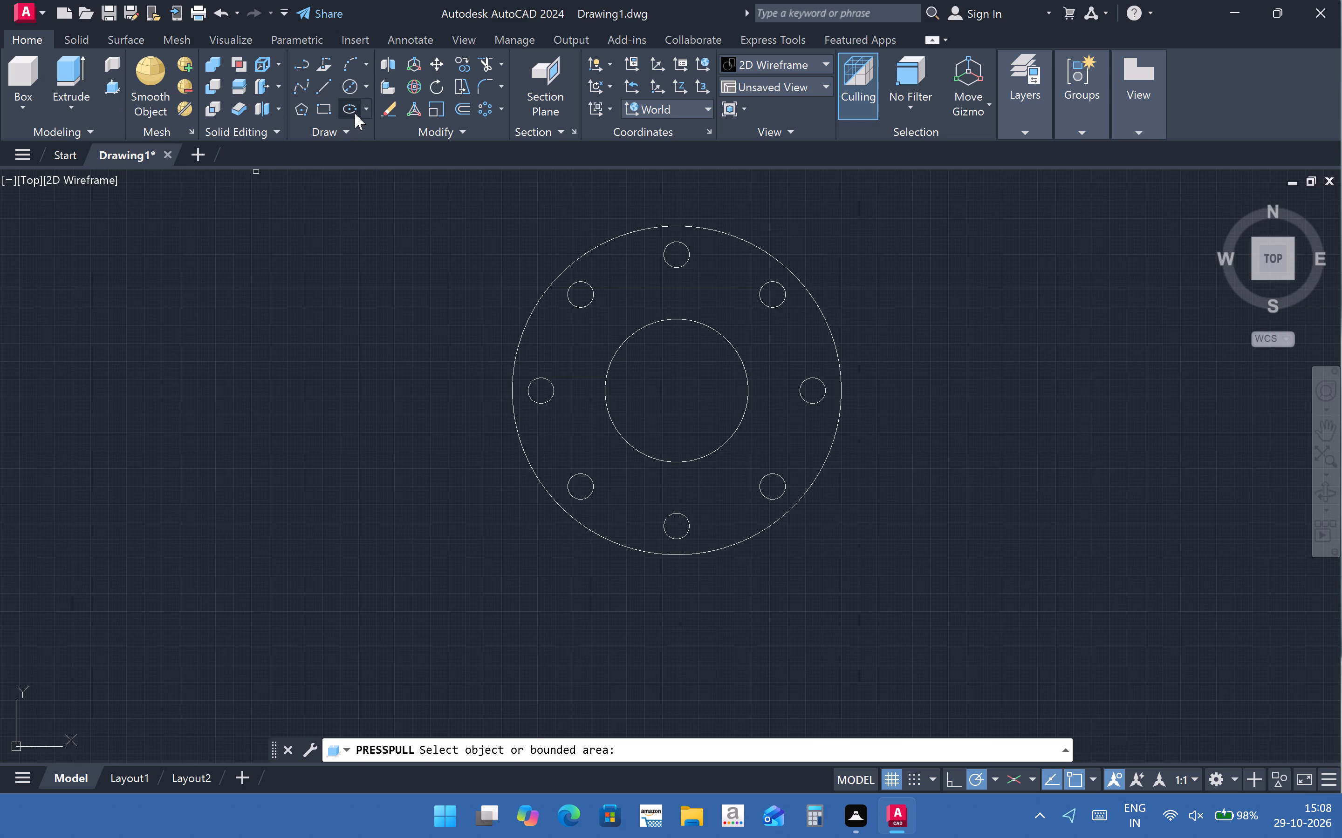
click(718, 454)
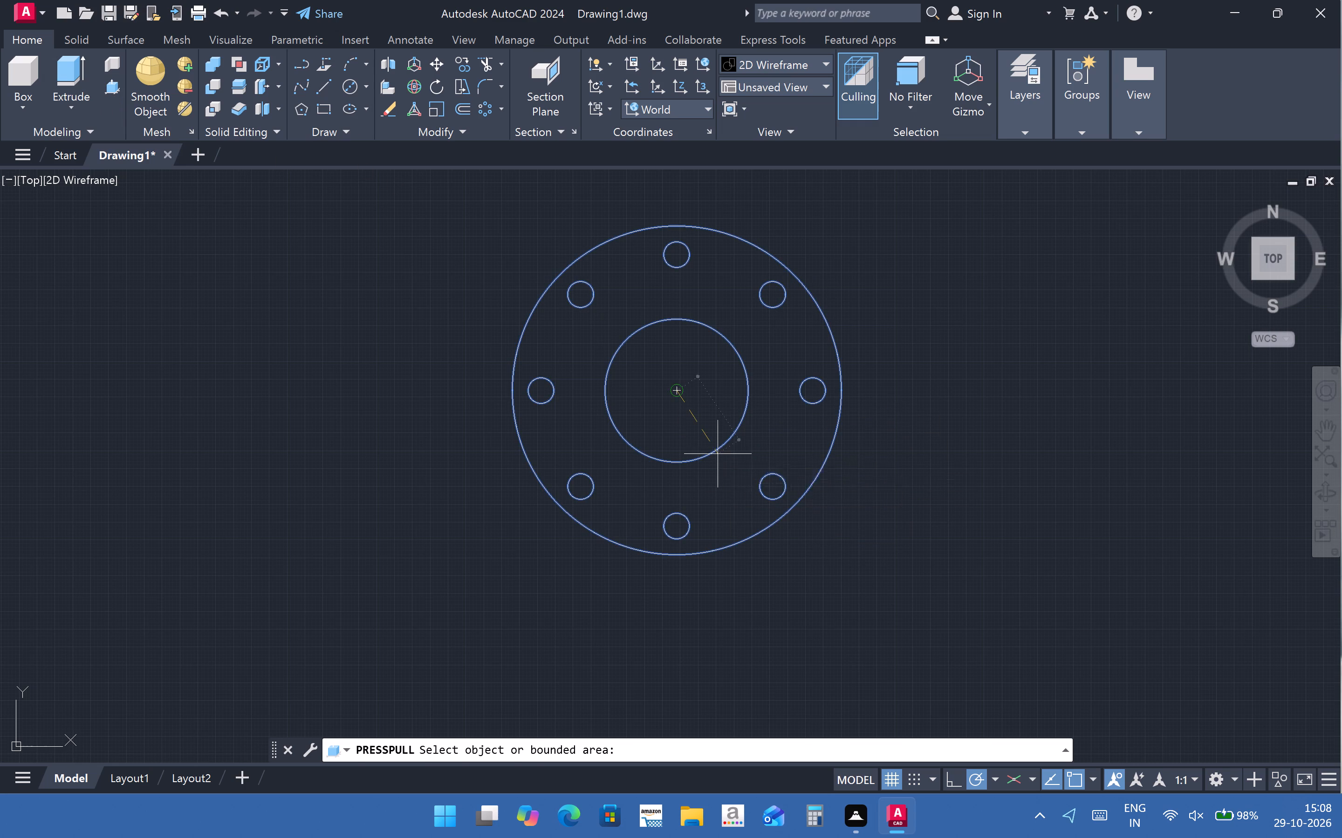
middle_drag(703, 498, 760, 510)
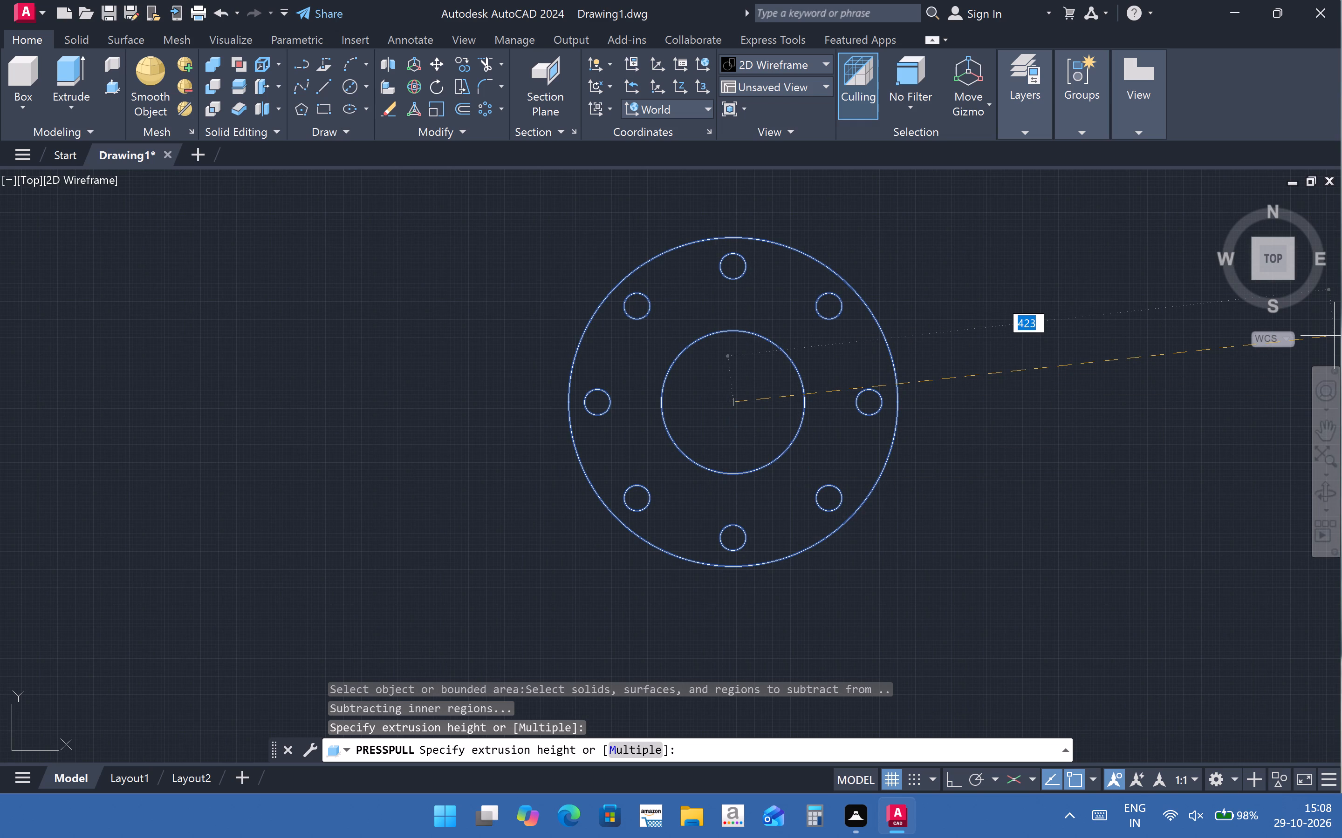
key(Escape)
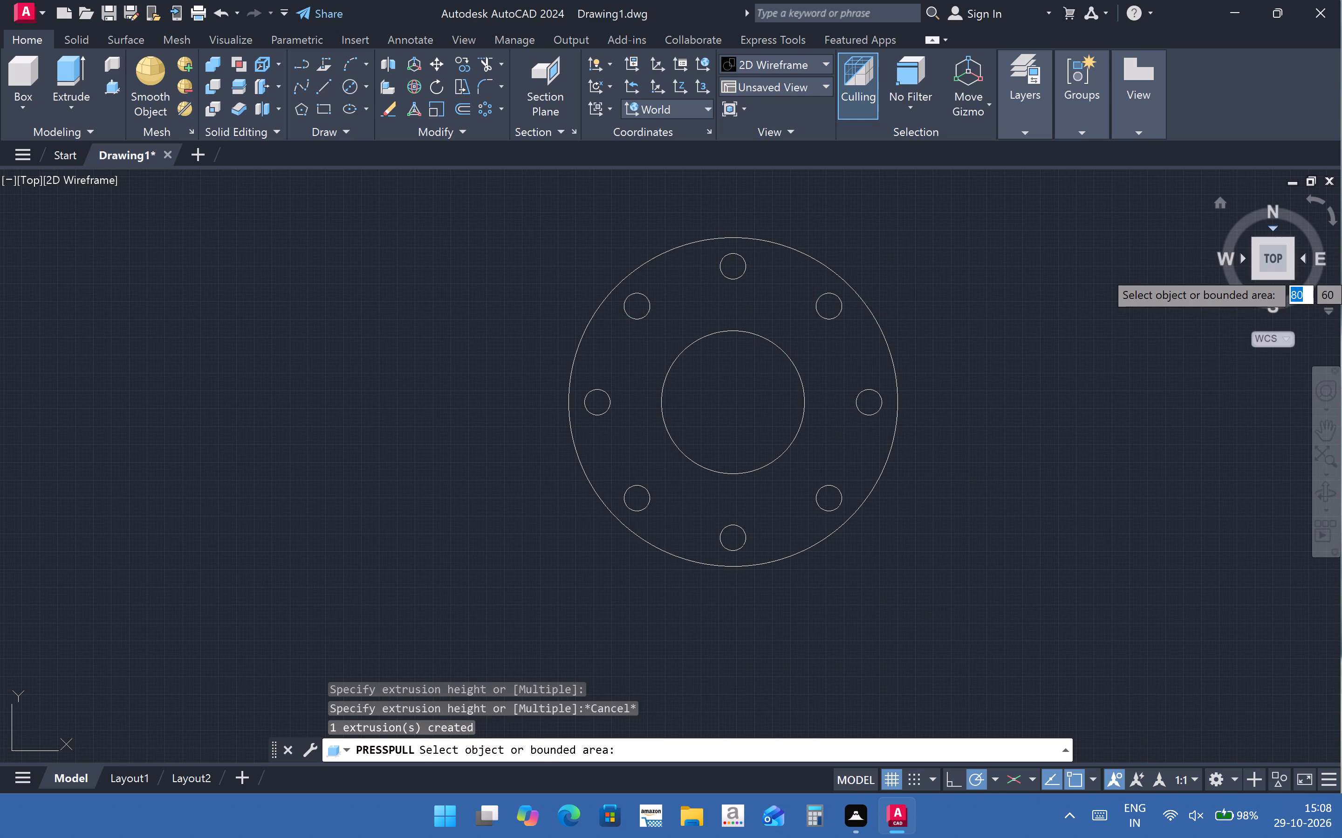
Examine the flange profile from the back and bottom standard views.
click(1274, 207)
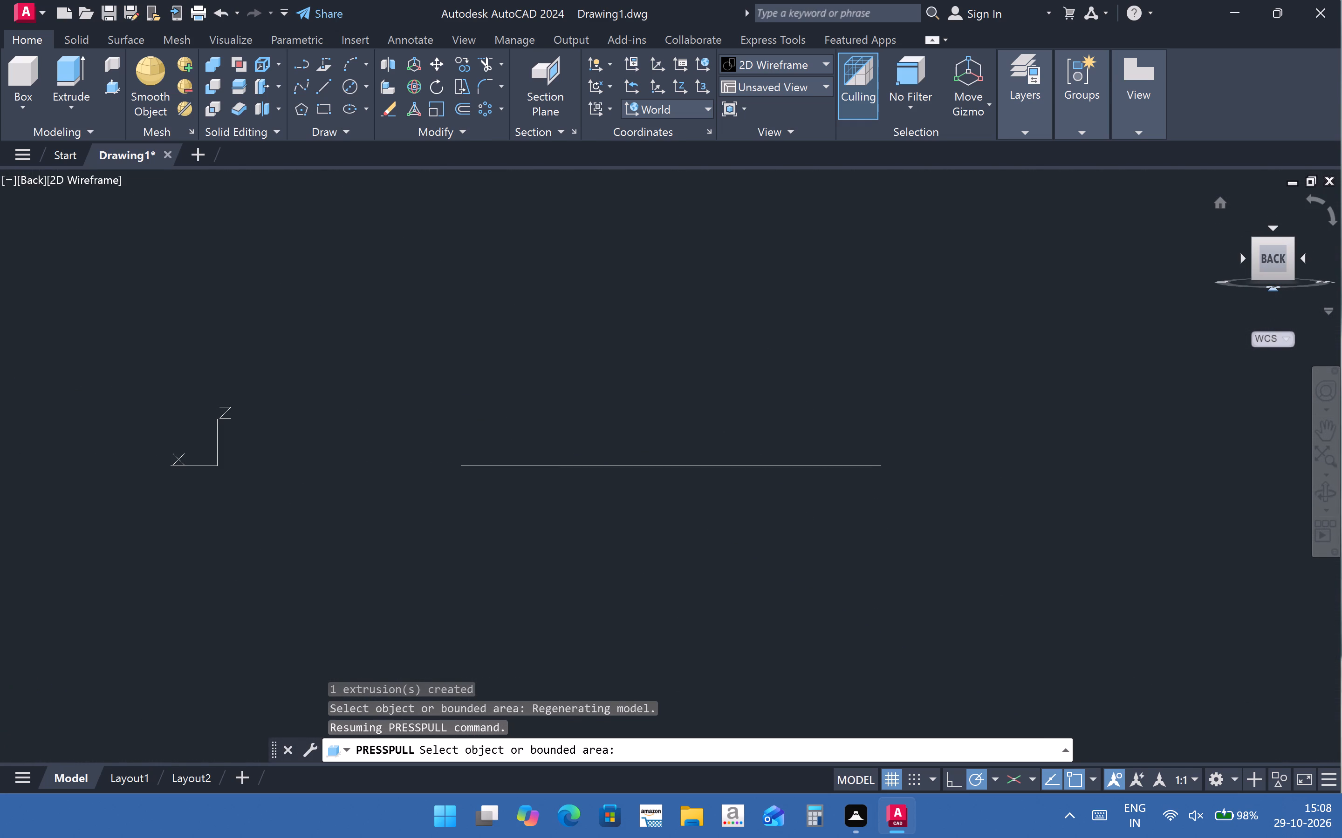
click(1281, 265)
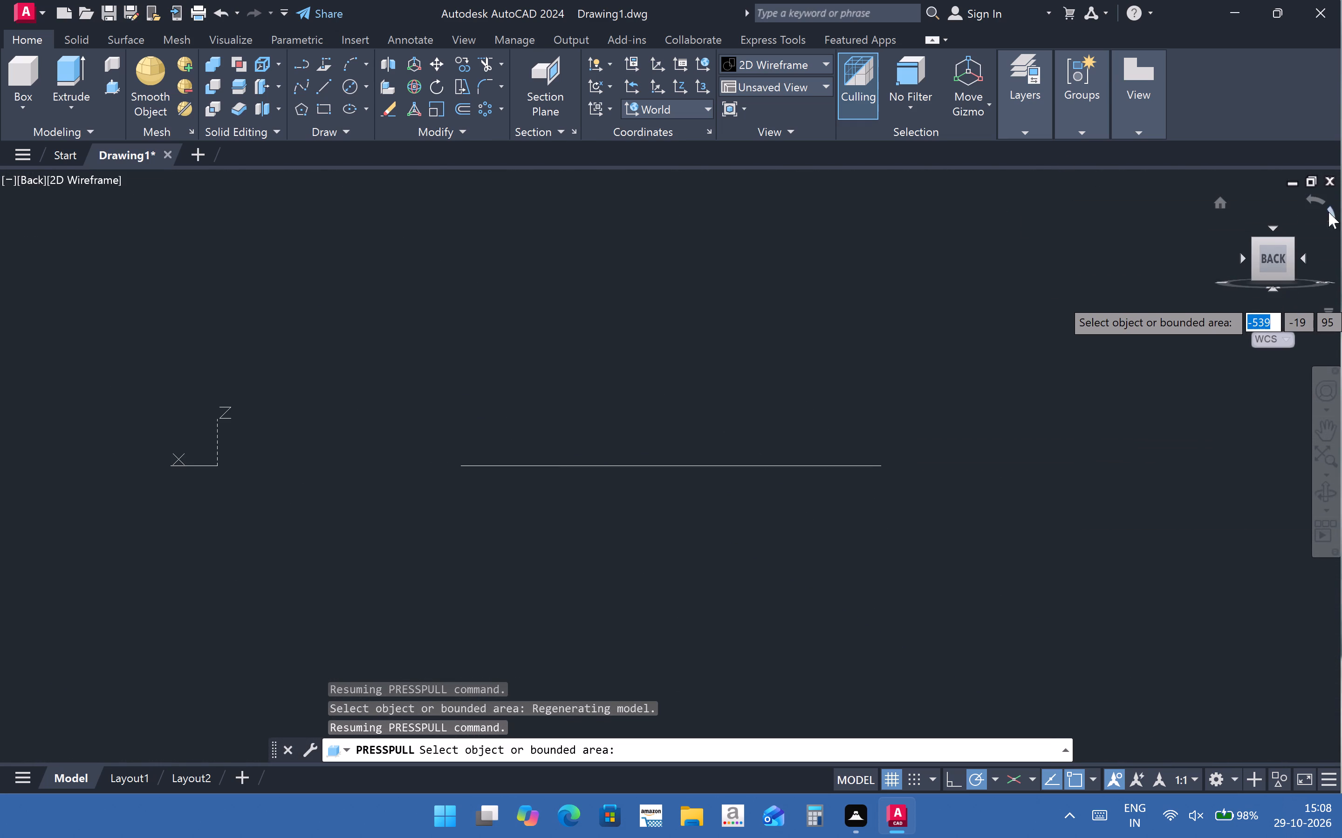
drag(1331, 209, 1334, 215)
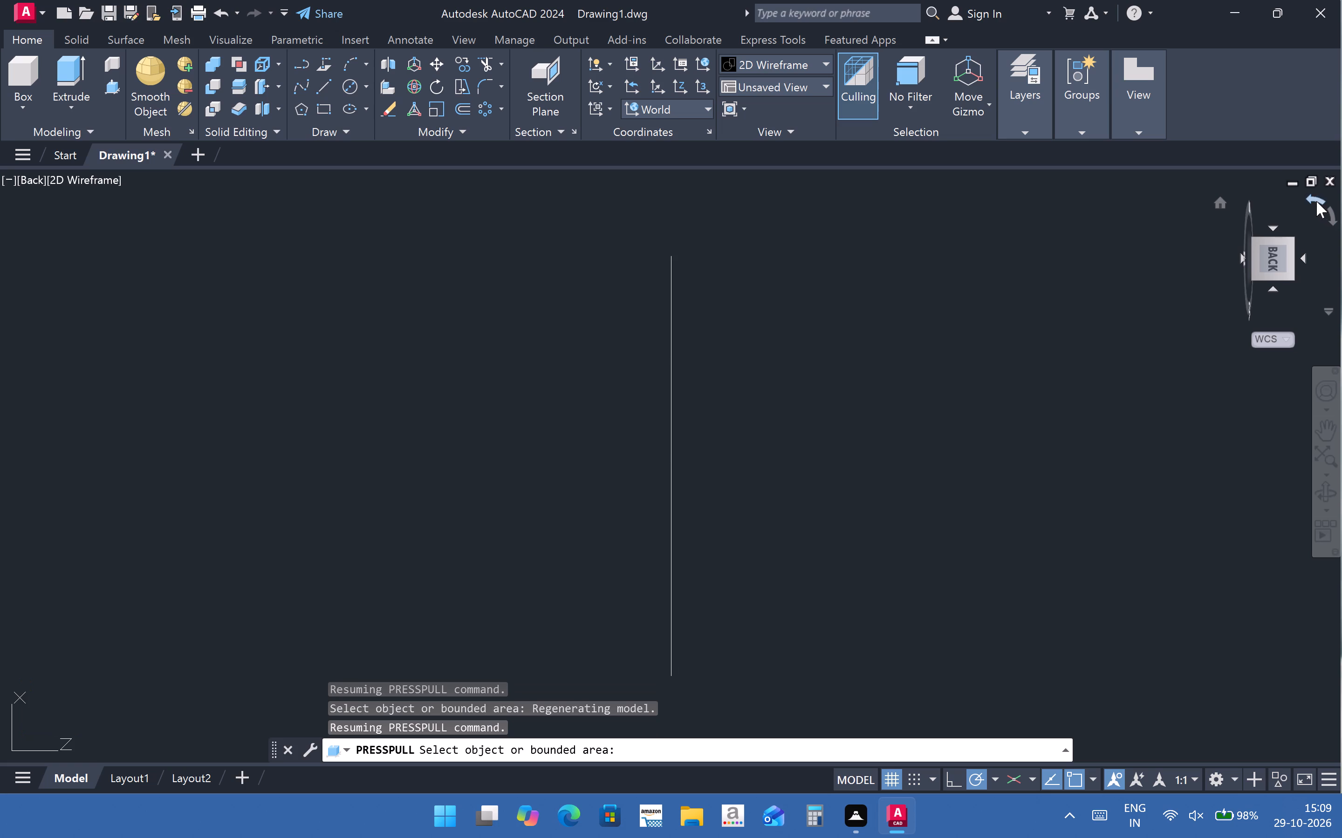
click(1316, 201)
click(1332, 211)
click(1245, 257)
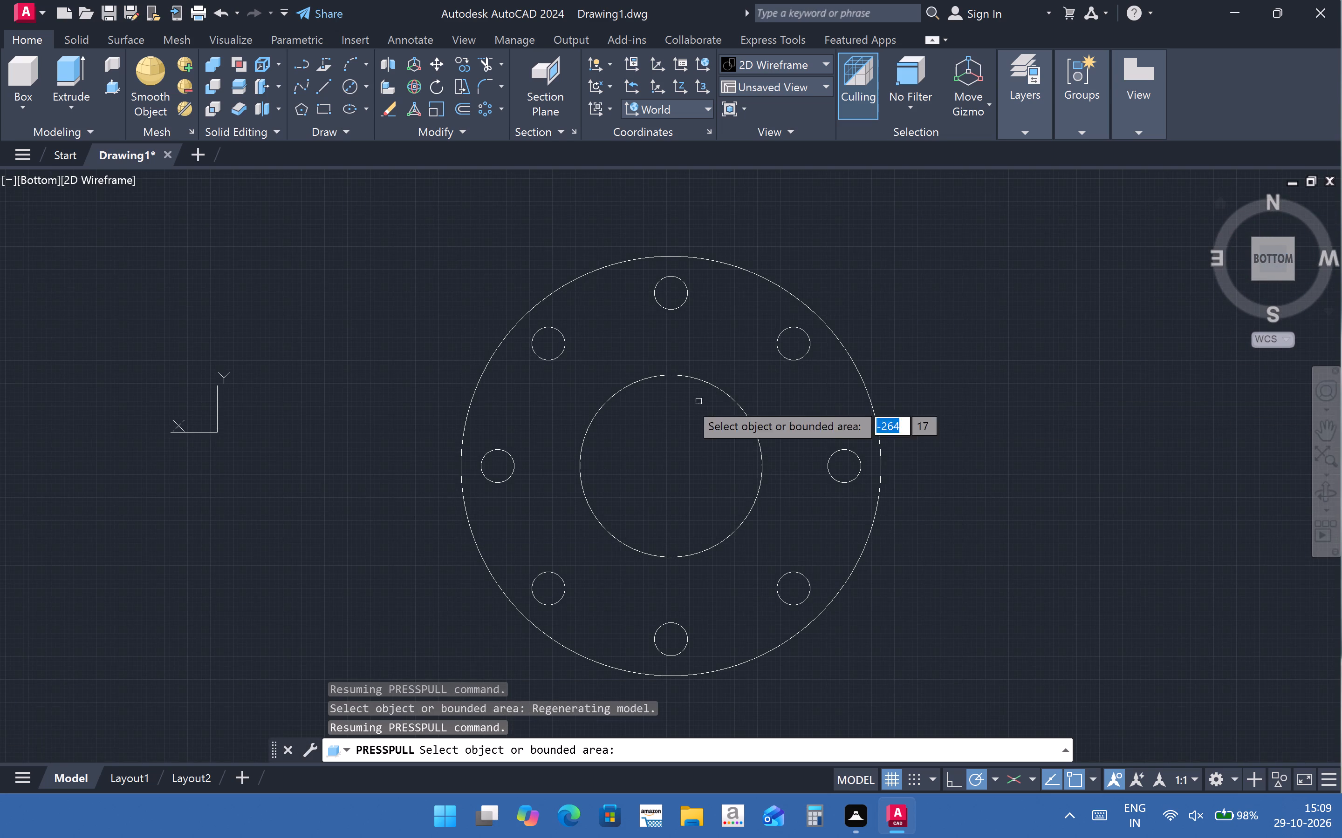
scroll(455, 514, up, 1)
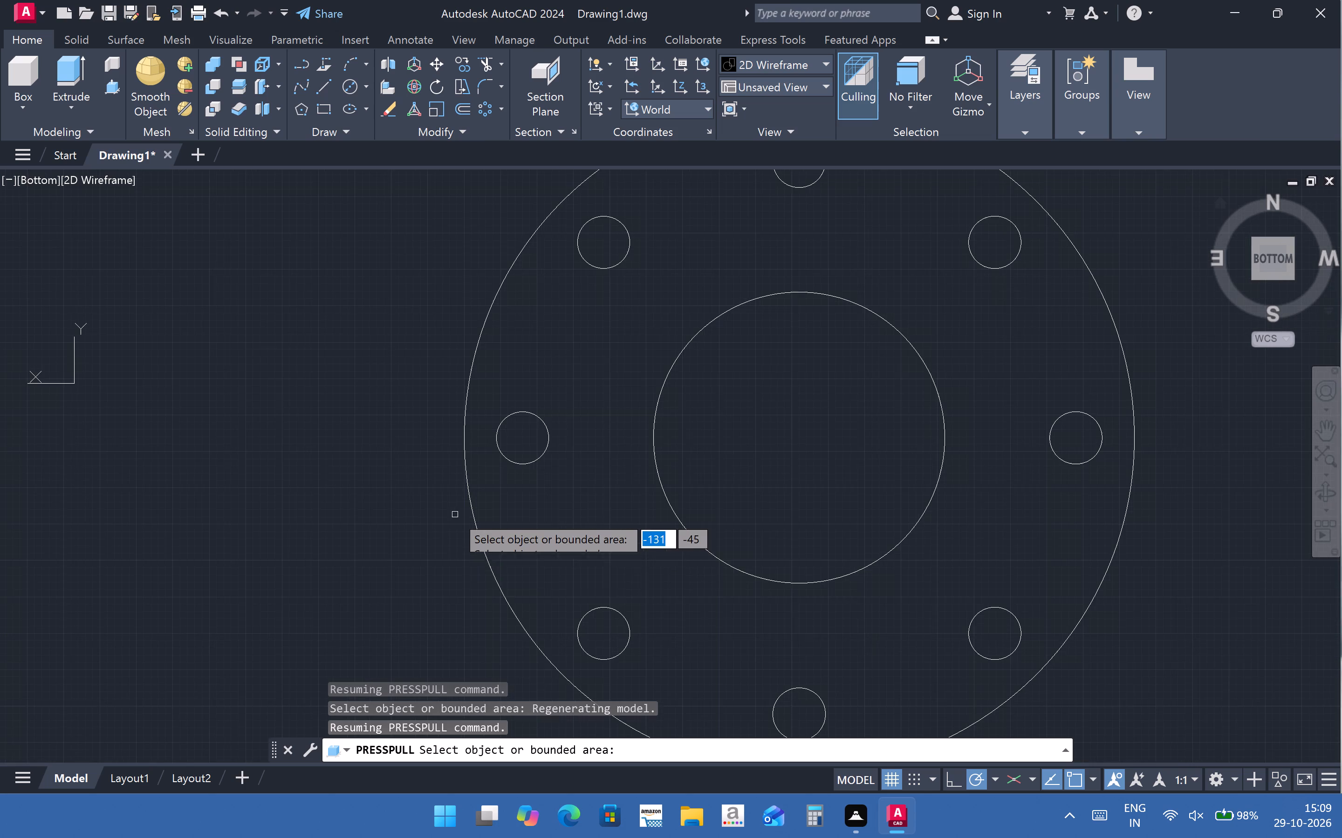
scroll(561, 541, down, 2)
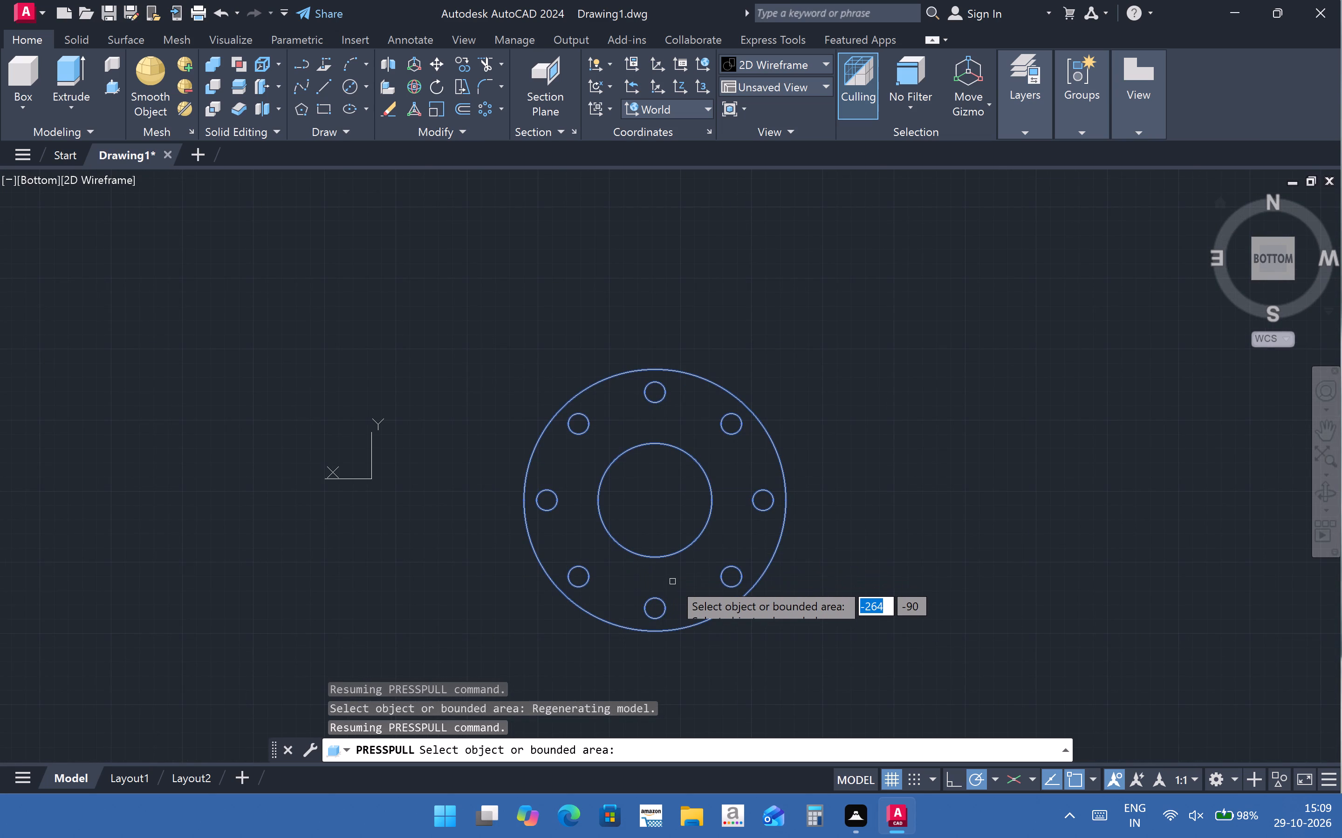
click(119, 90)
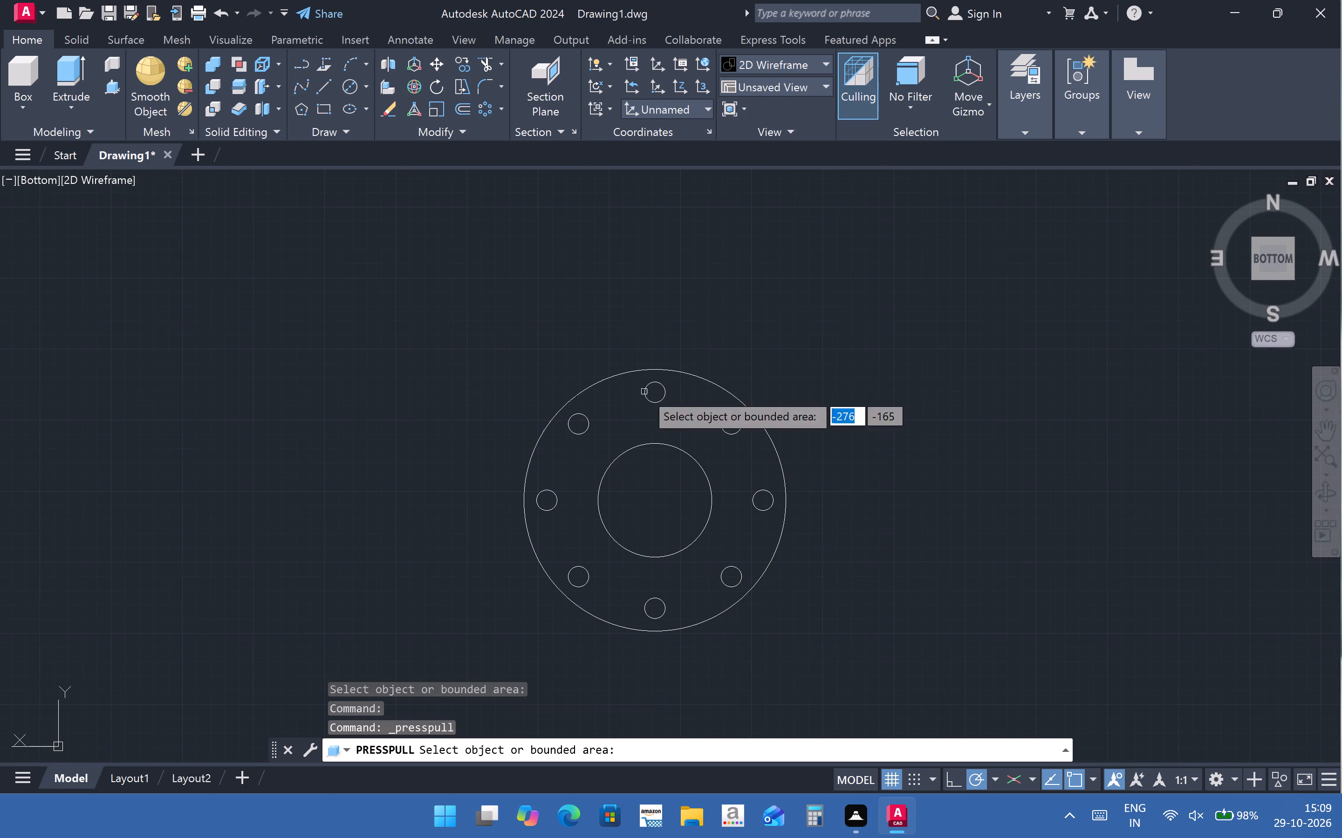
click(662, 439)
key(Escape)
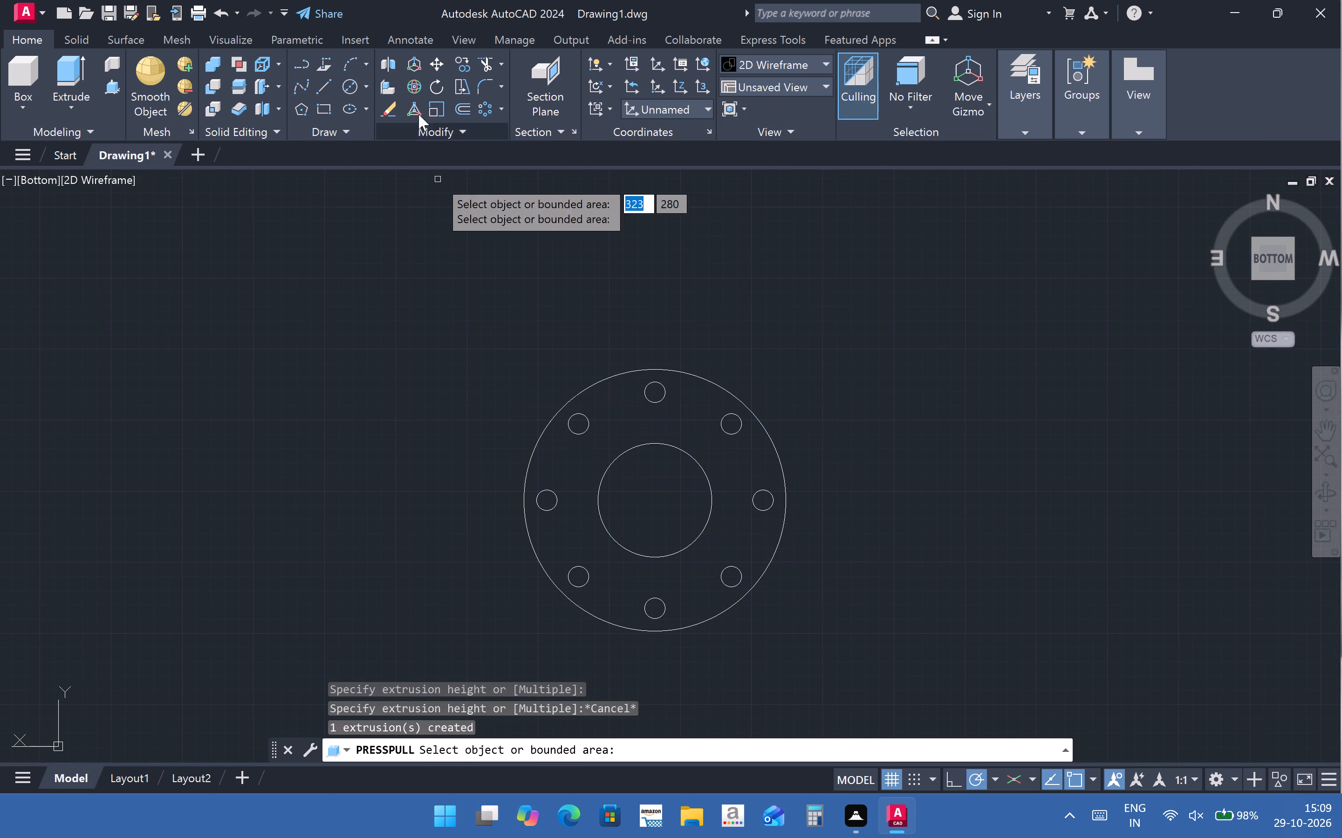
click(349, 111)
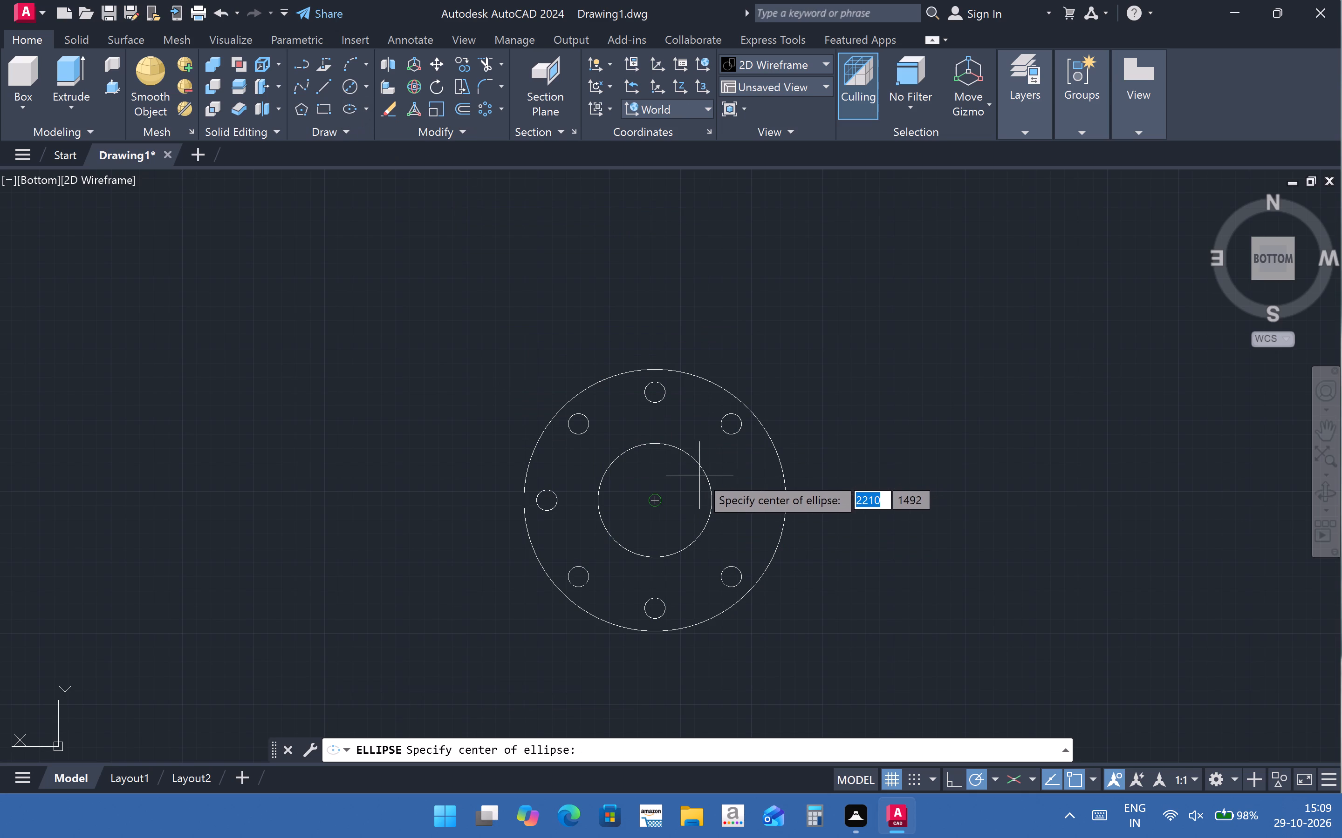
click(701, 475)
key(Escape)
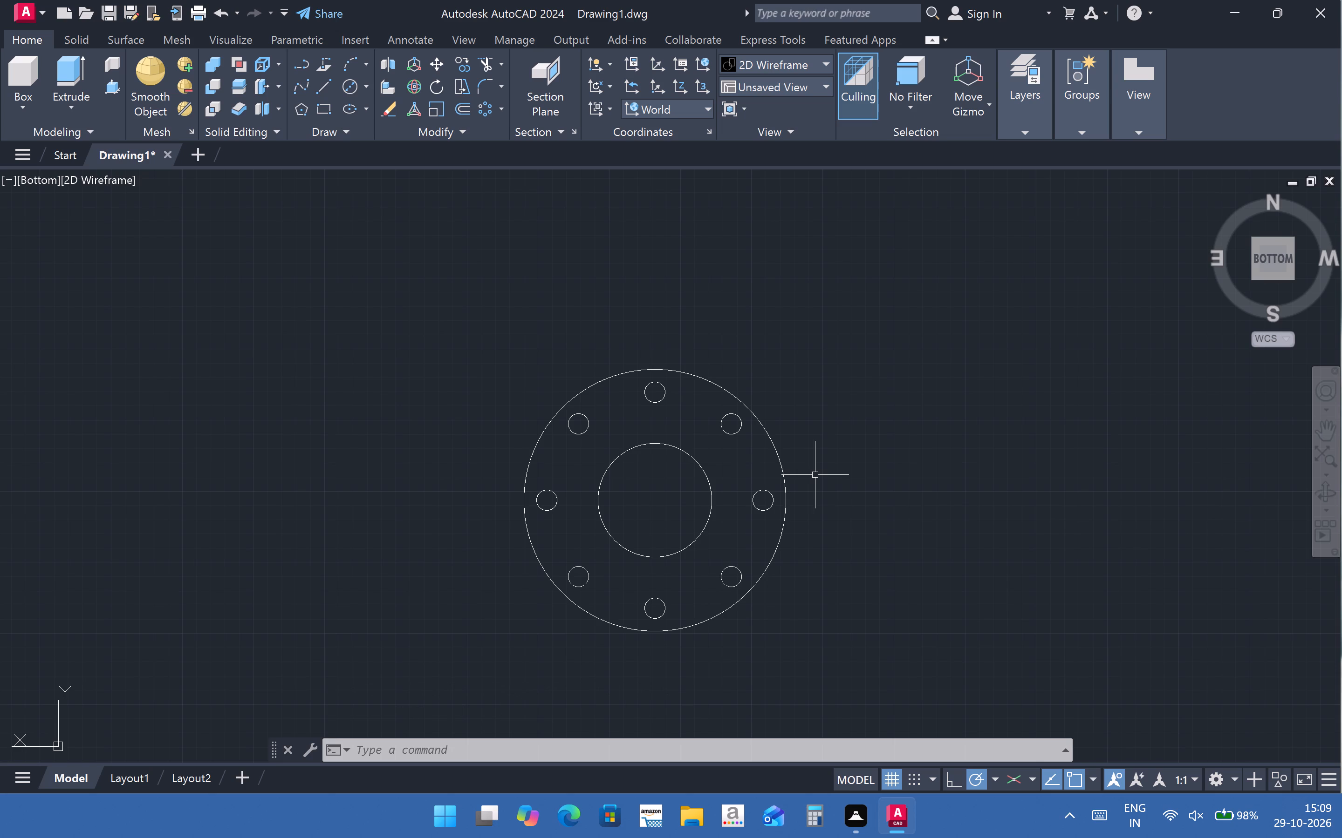
Examine the flange profile from the side, back and bottom standard views, ending on the top view.
click(1235, 261)
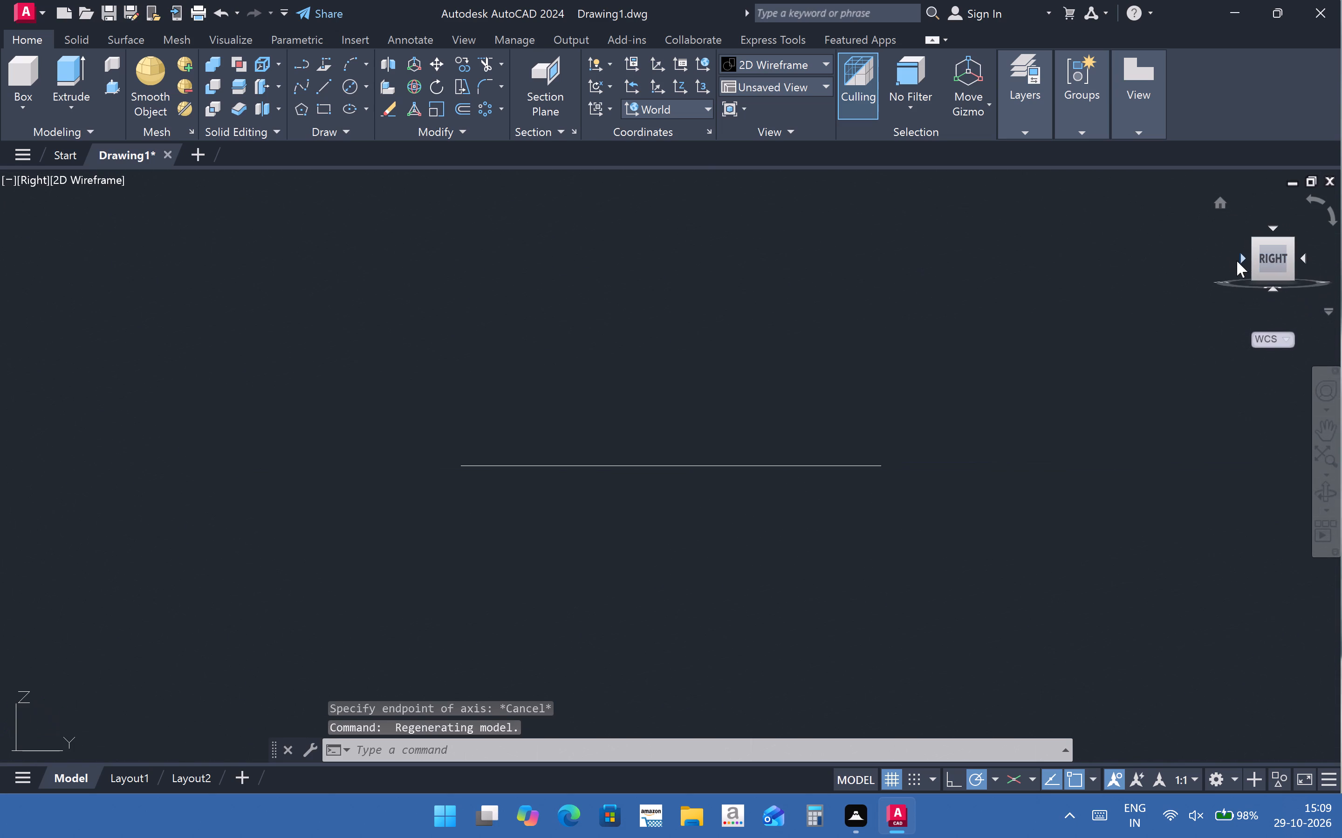
click(1302, 256)
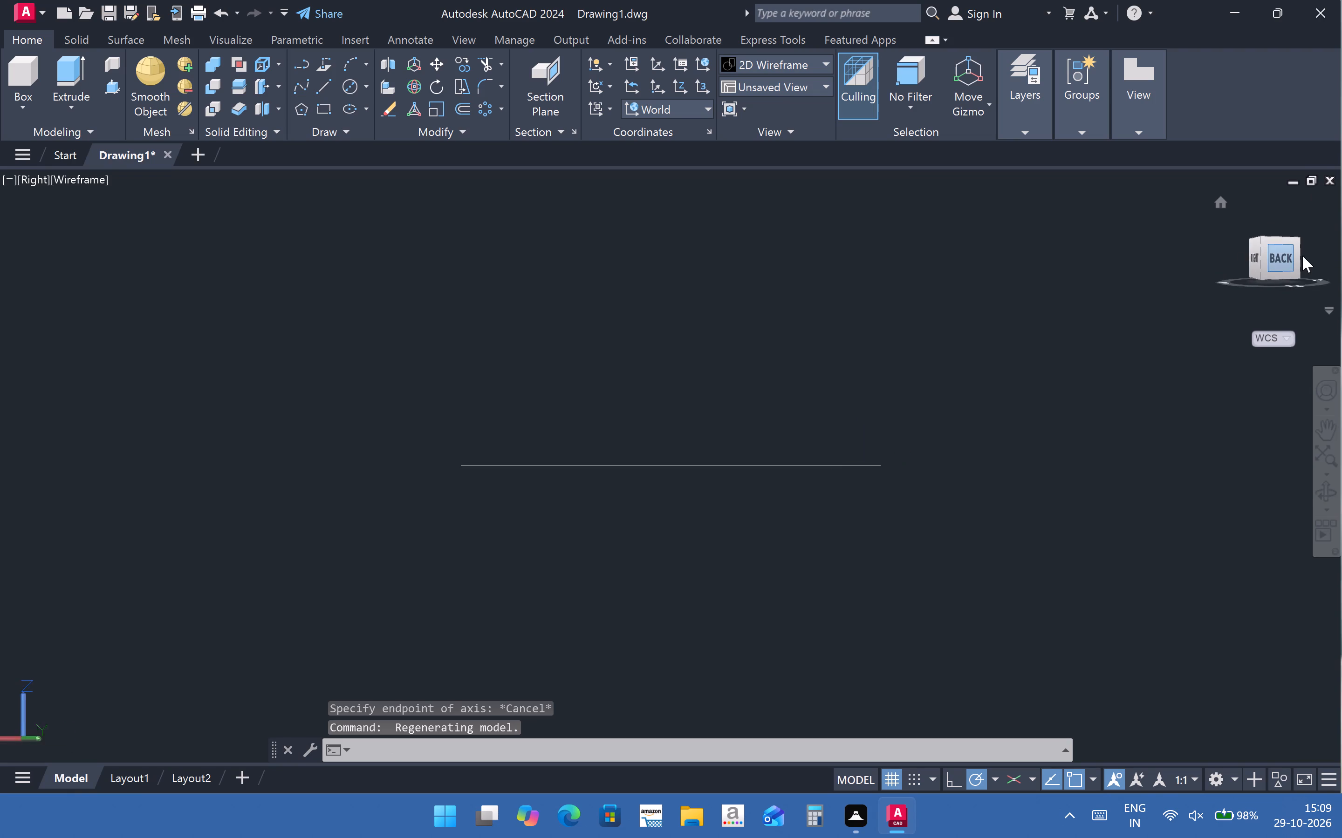
click(1278, 284)
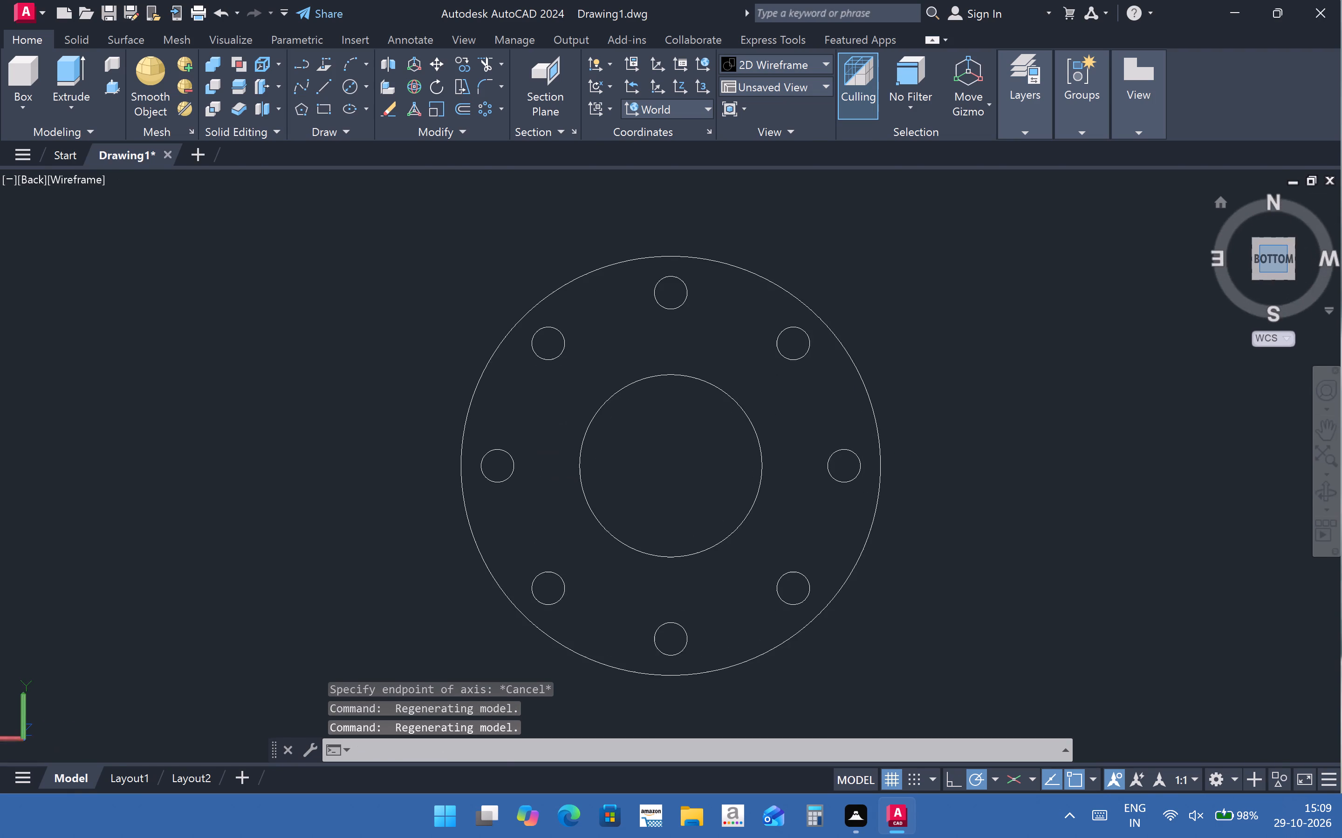
click(1274, 228)
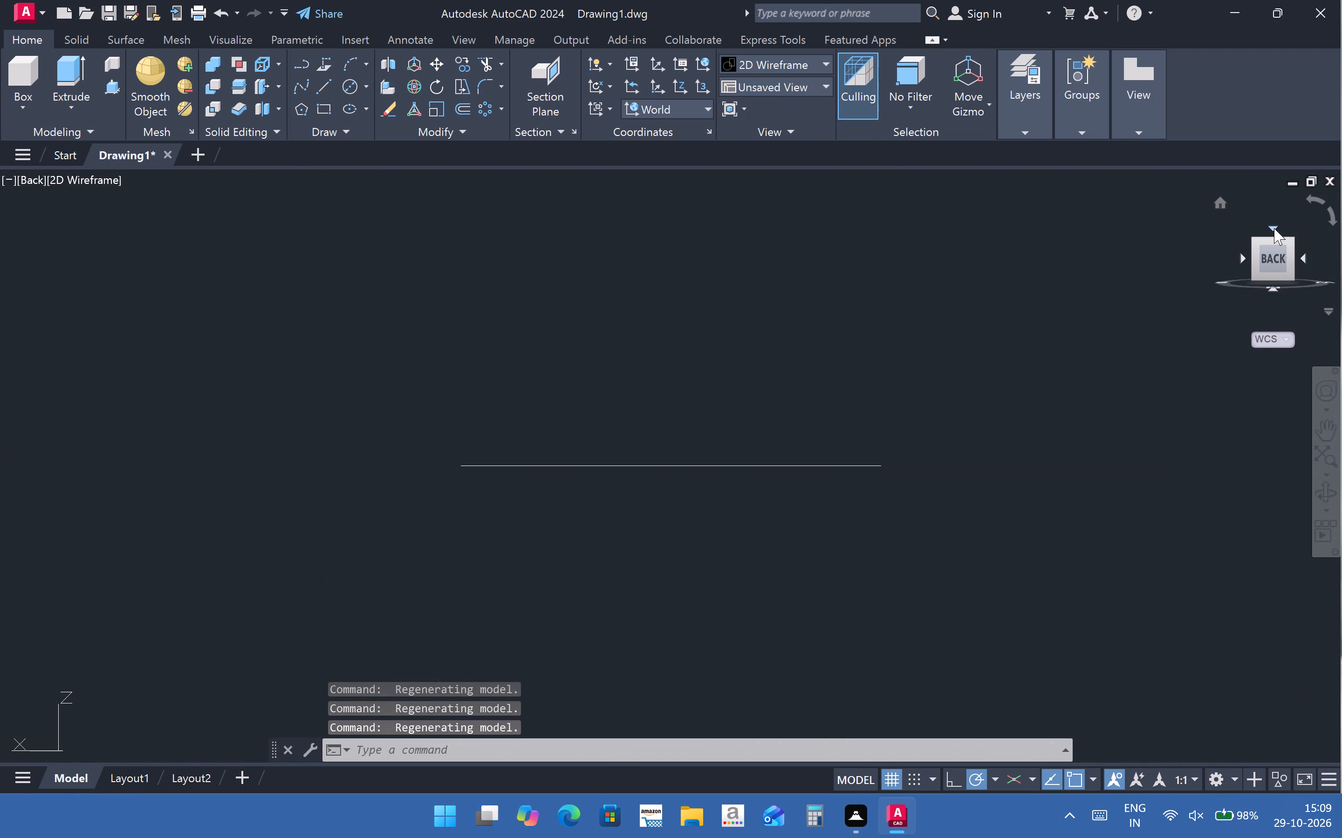
click(1274, 228)
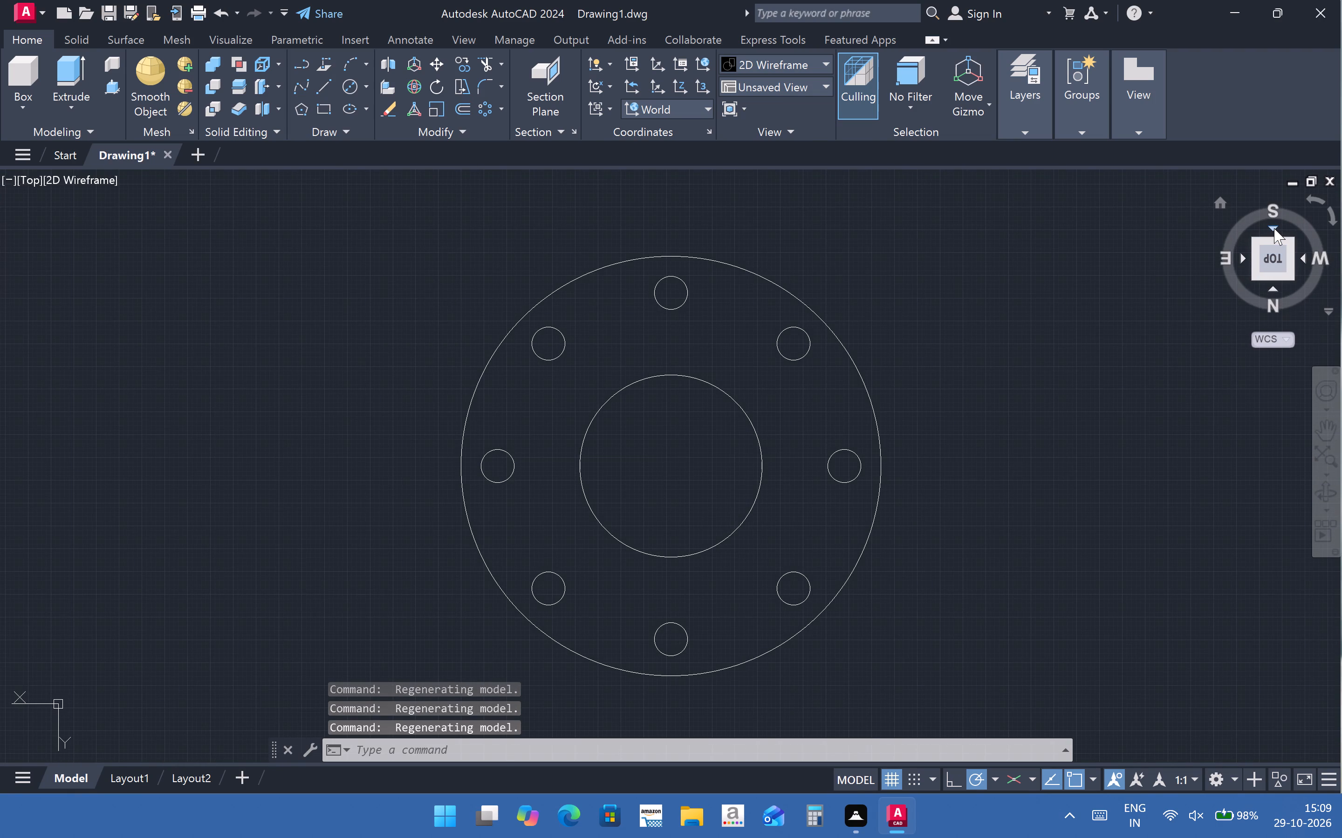
click(1301, 259)
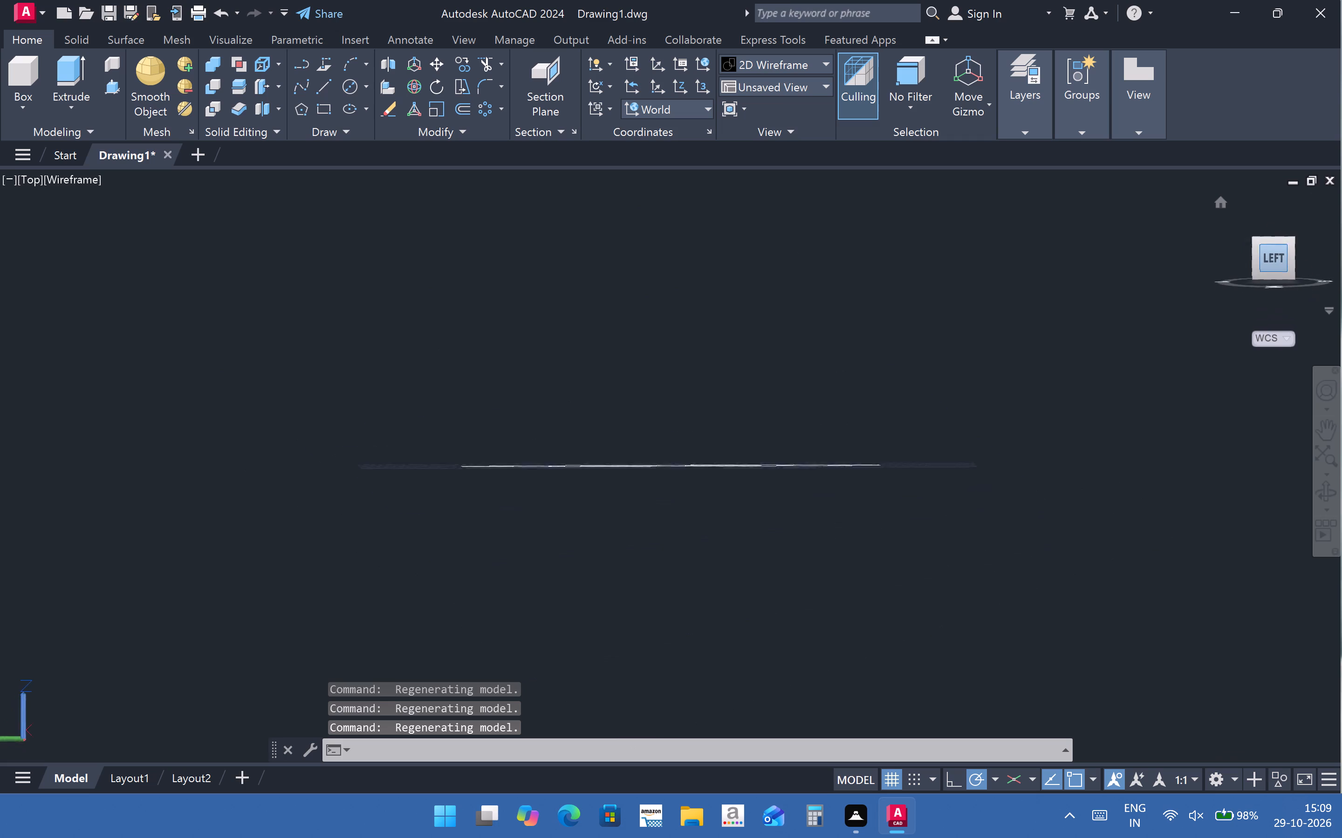
click(1272, 288)
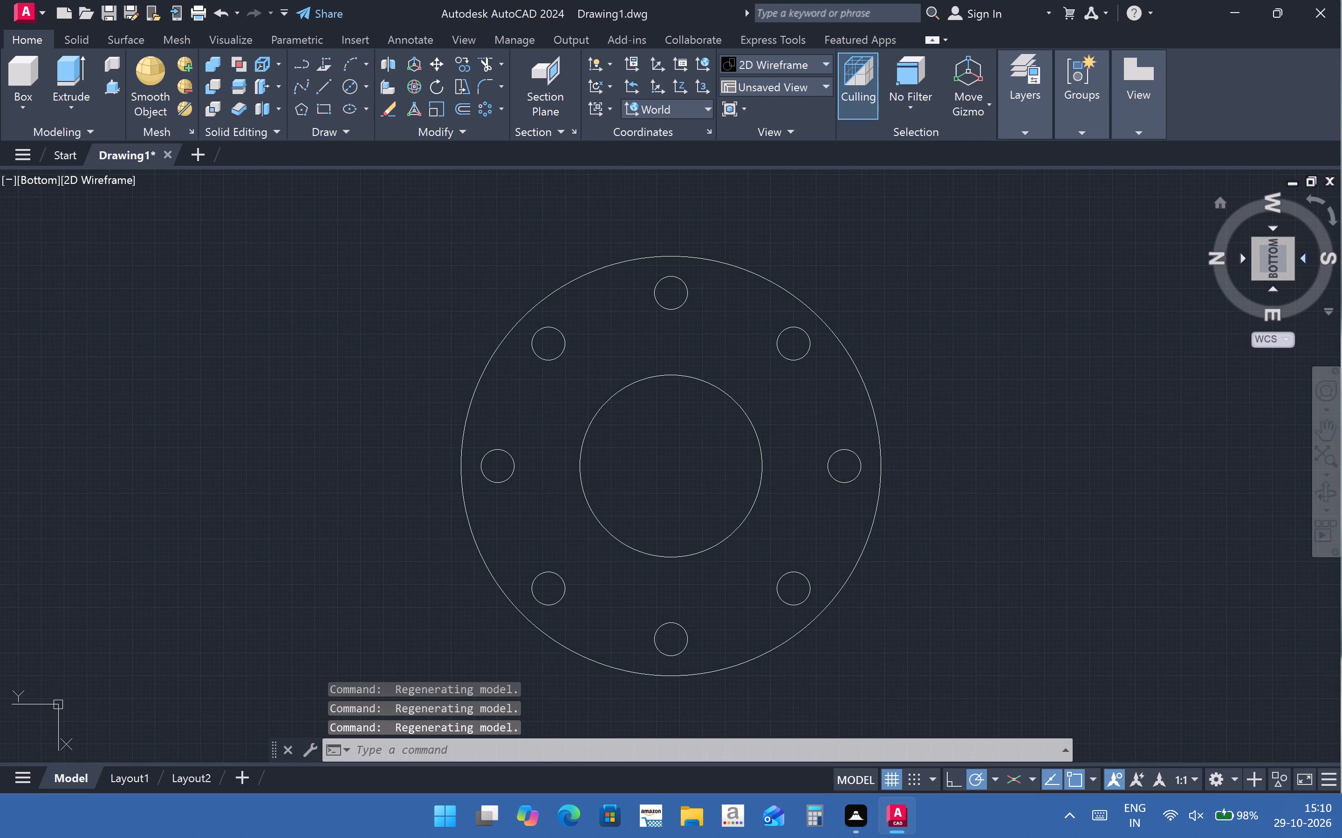
click(1246, 255)
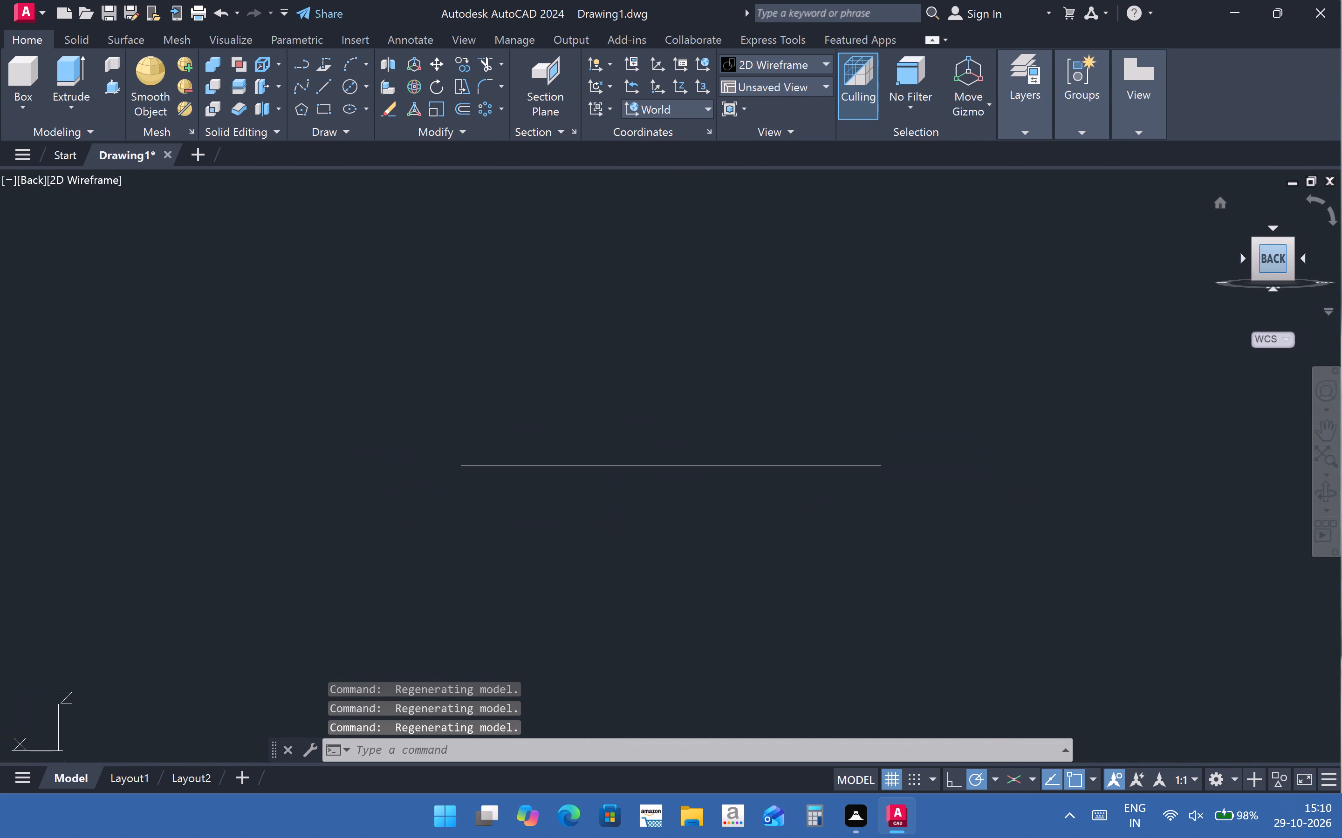
click(1299, 249)
click(1299, 260)
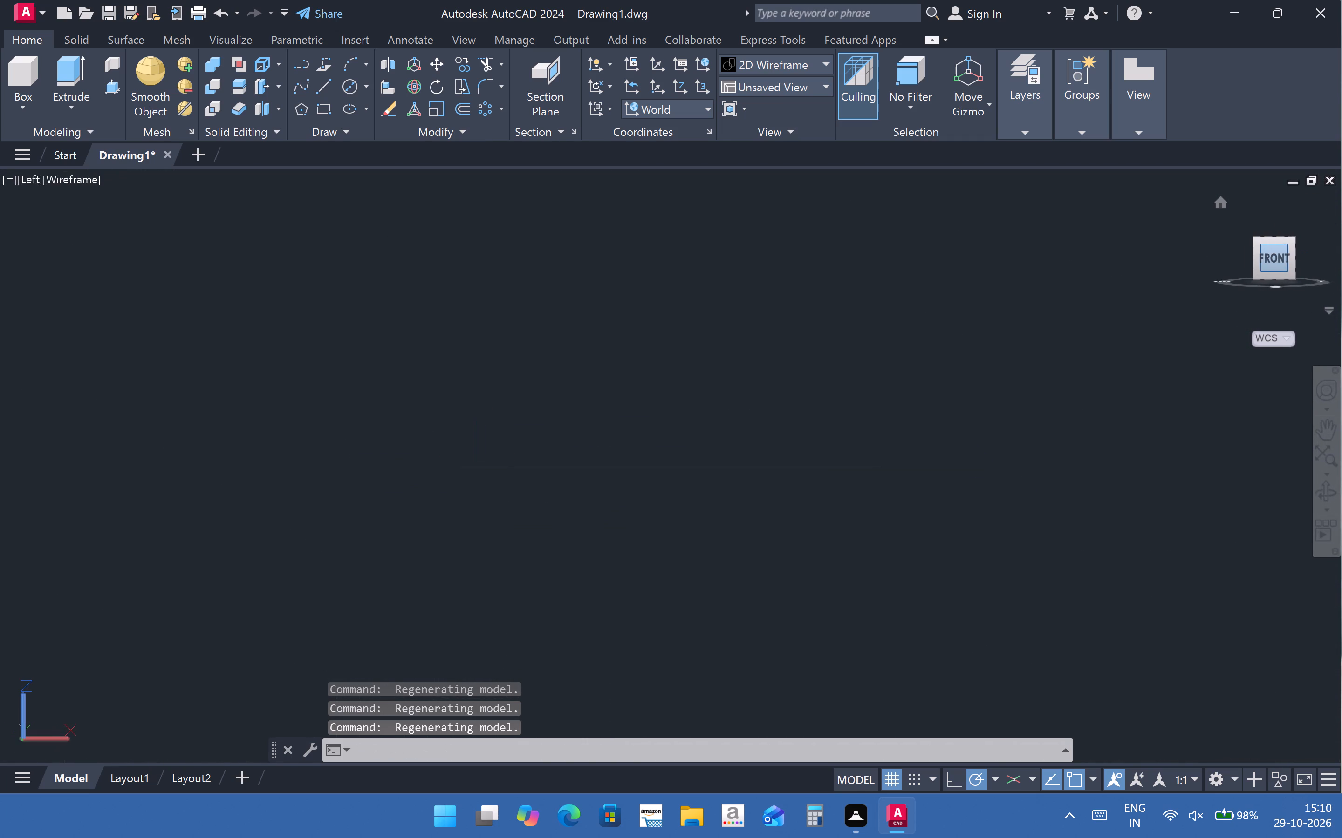
click(1299, 260)
click(1299, 260)
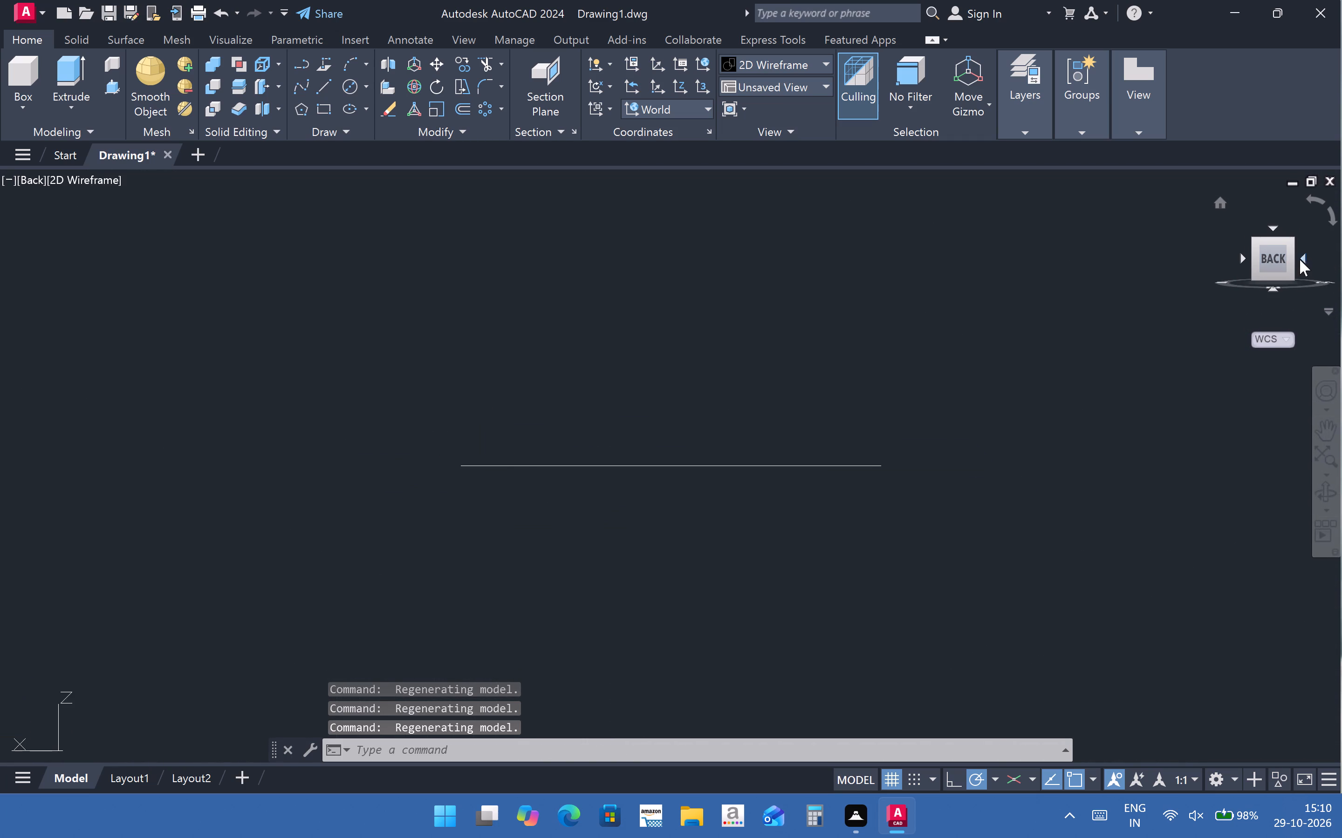
click(1276, 231)
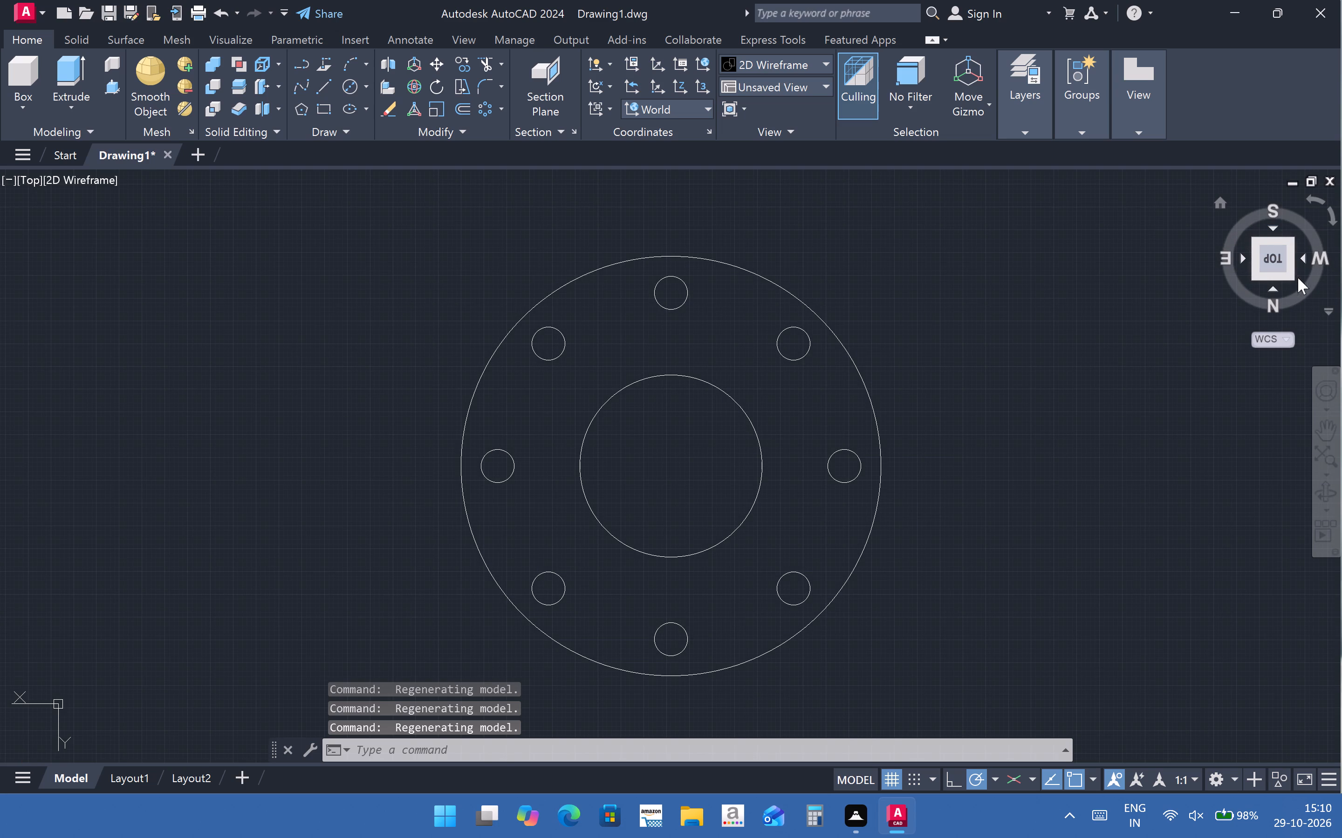
Examine the flange profile from the bottom, left, front and right standard views, ending on the bottom view.
click(1274, 287)
click(1274, 287)
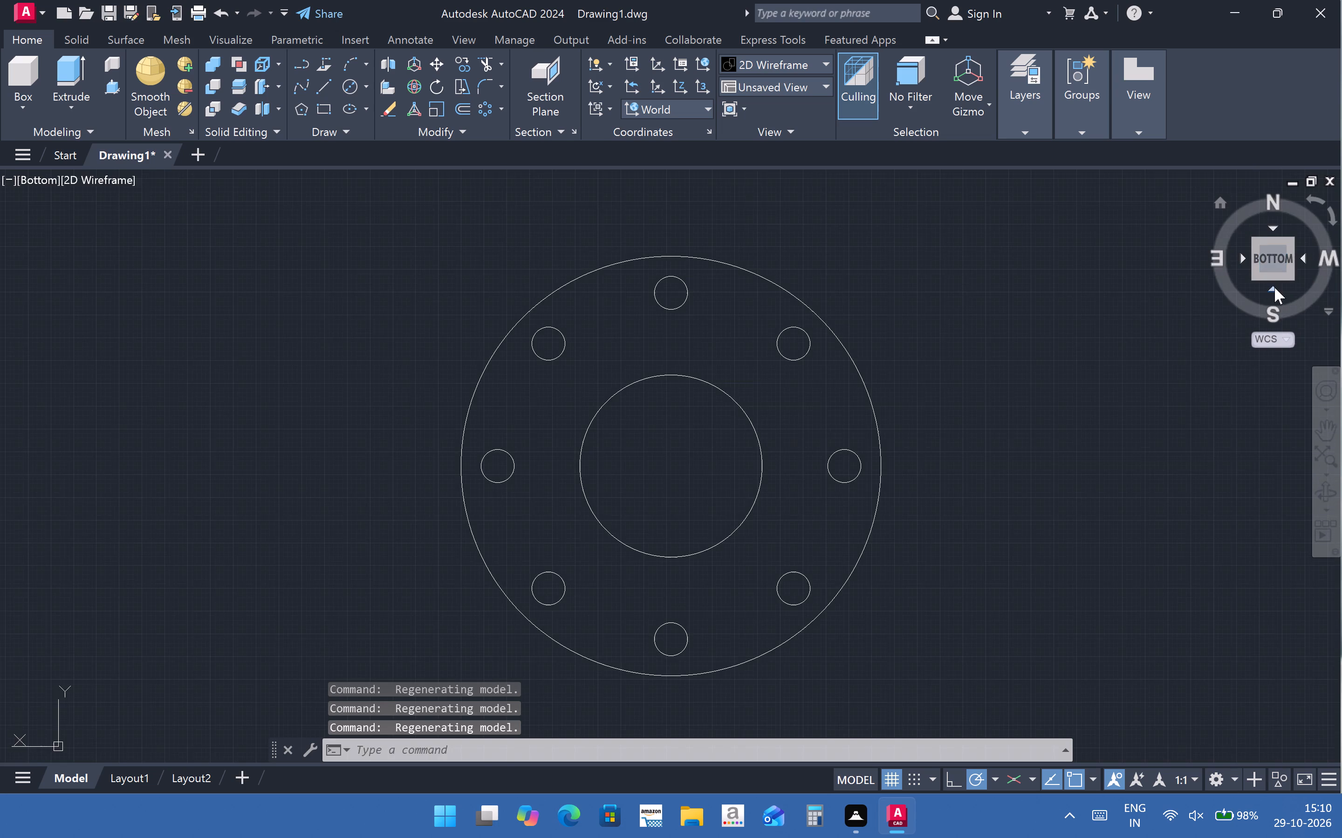
click(1274, 287)
click(1274, 287)
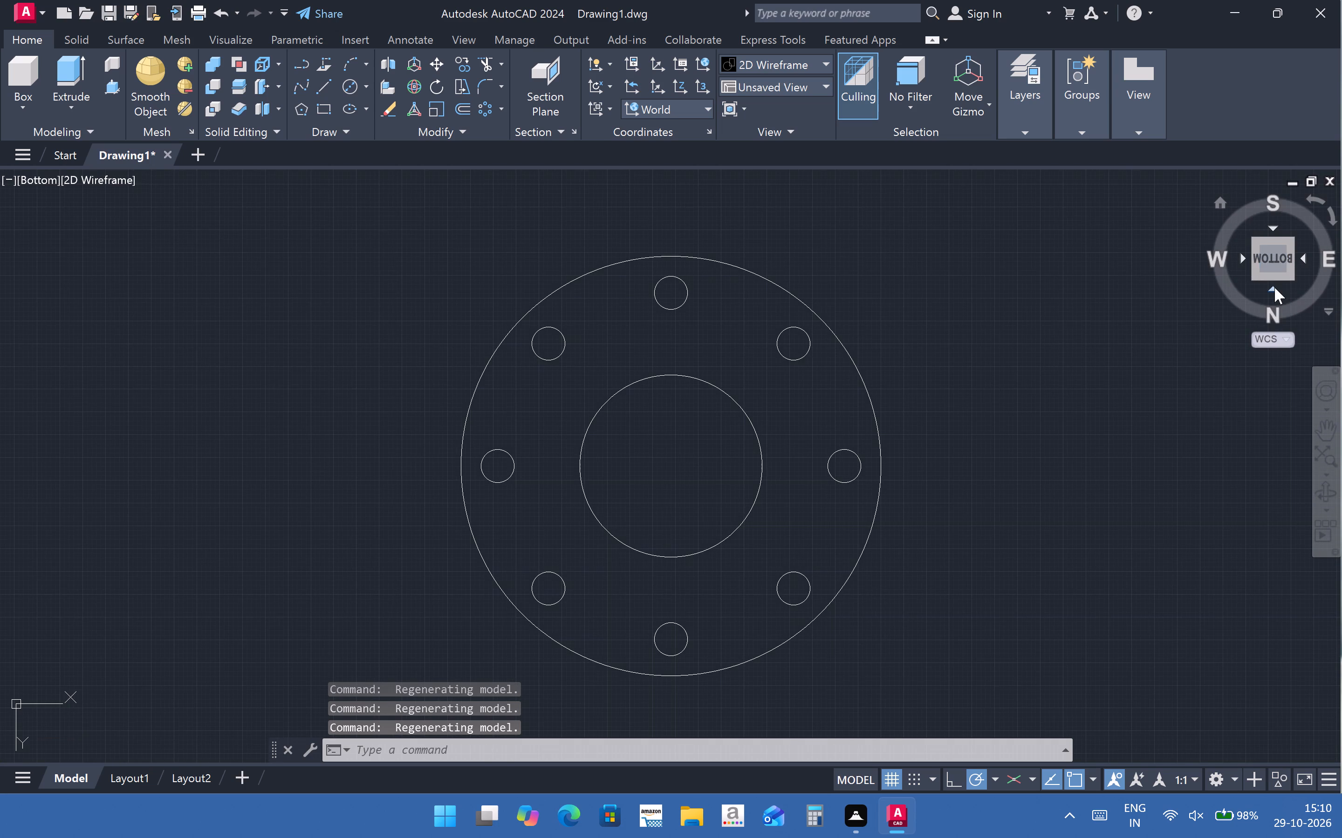
click(1274, 298)
click(1274, 298)
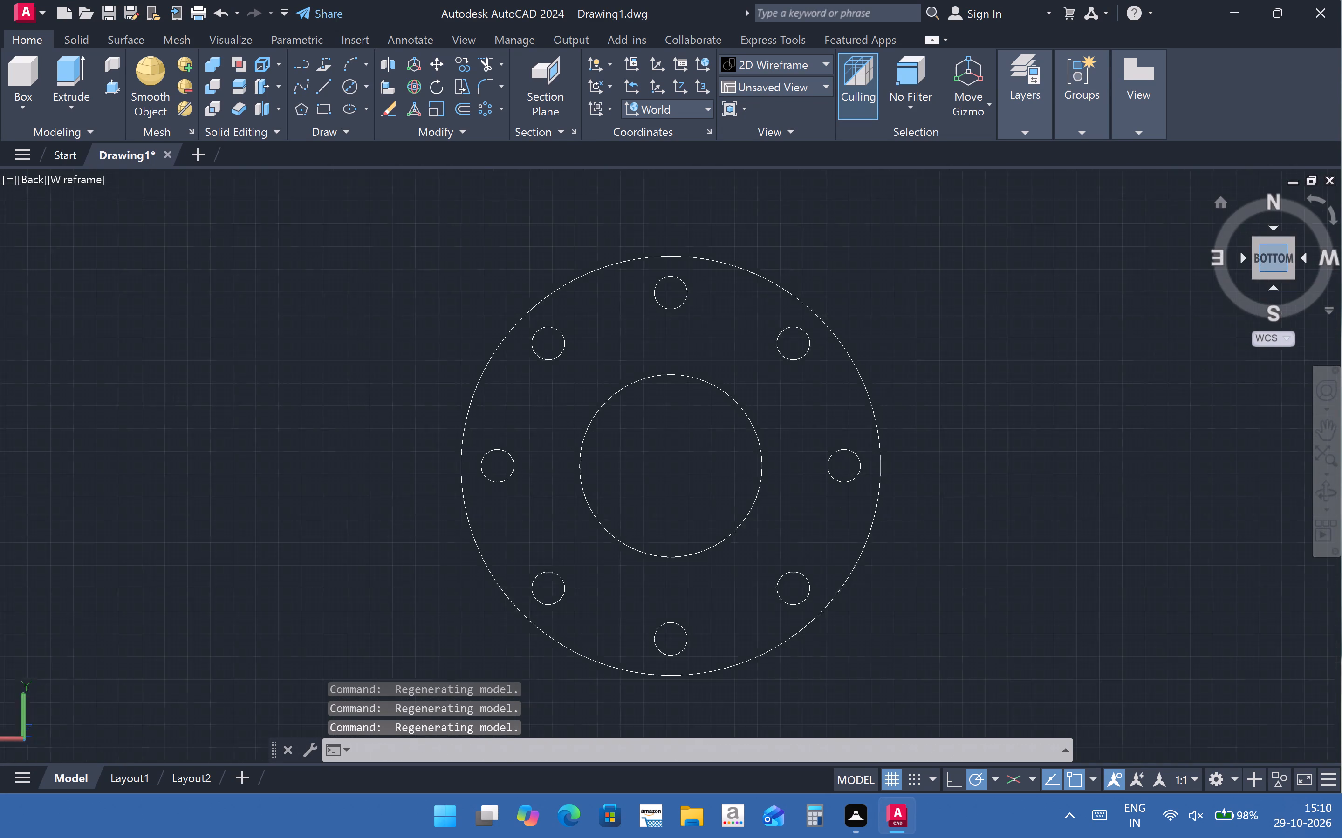
click(1301, 268)
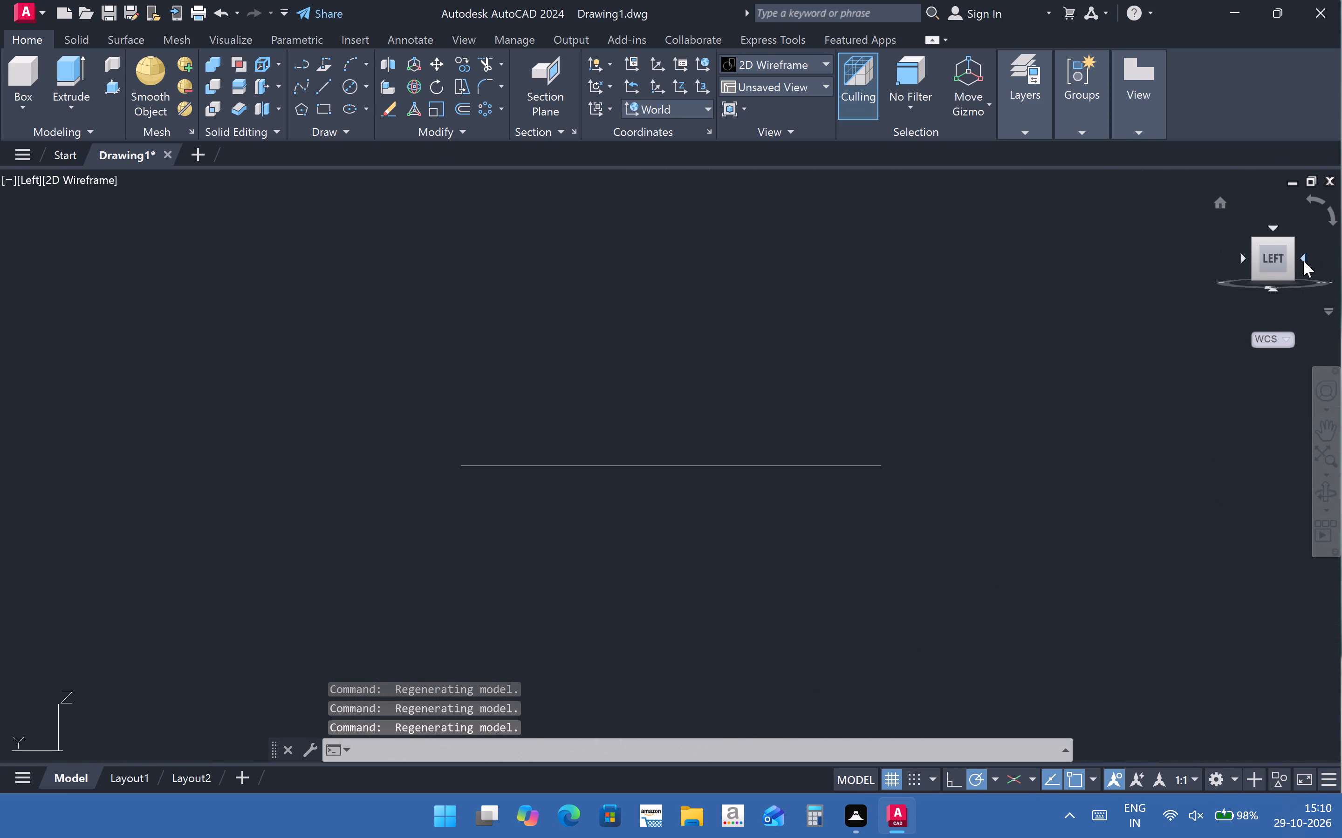
click(1303, 261)
click(1285, 284)
click(1279, 293)
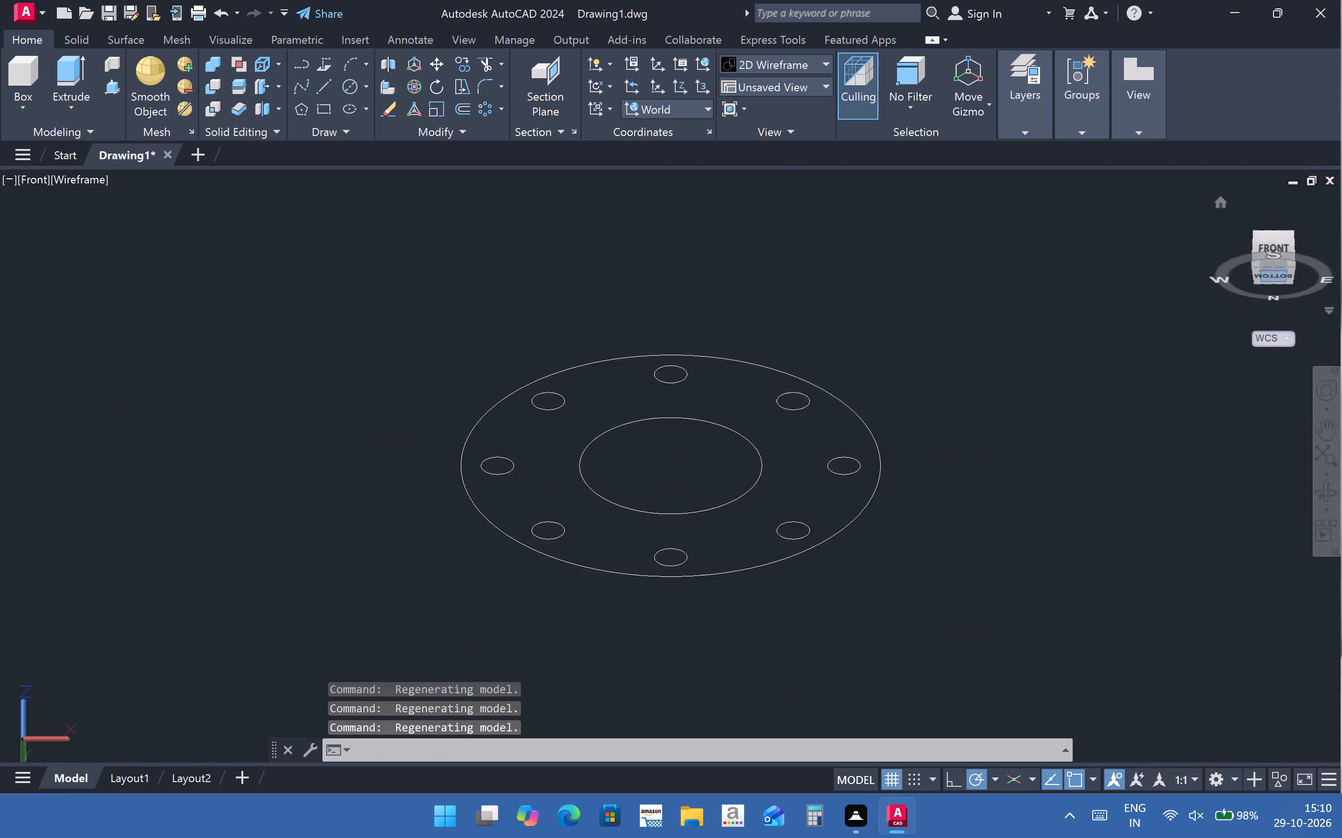
click(1301, 263)
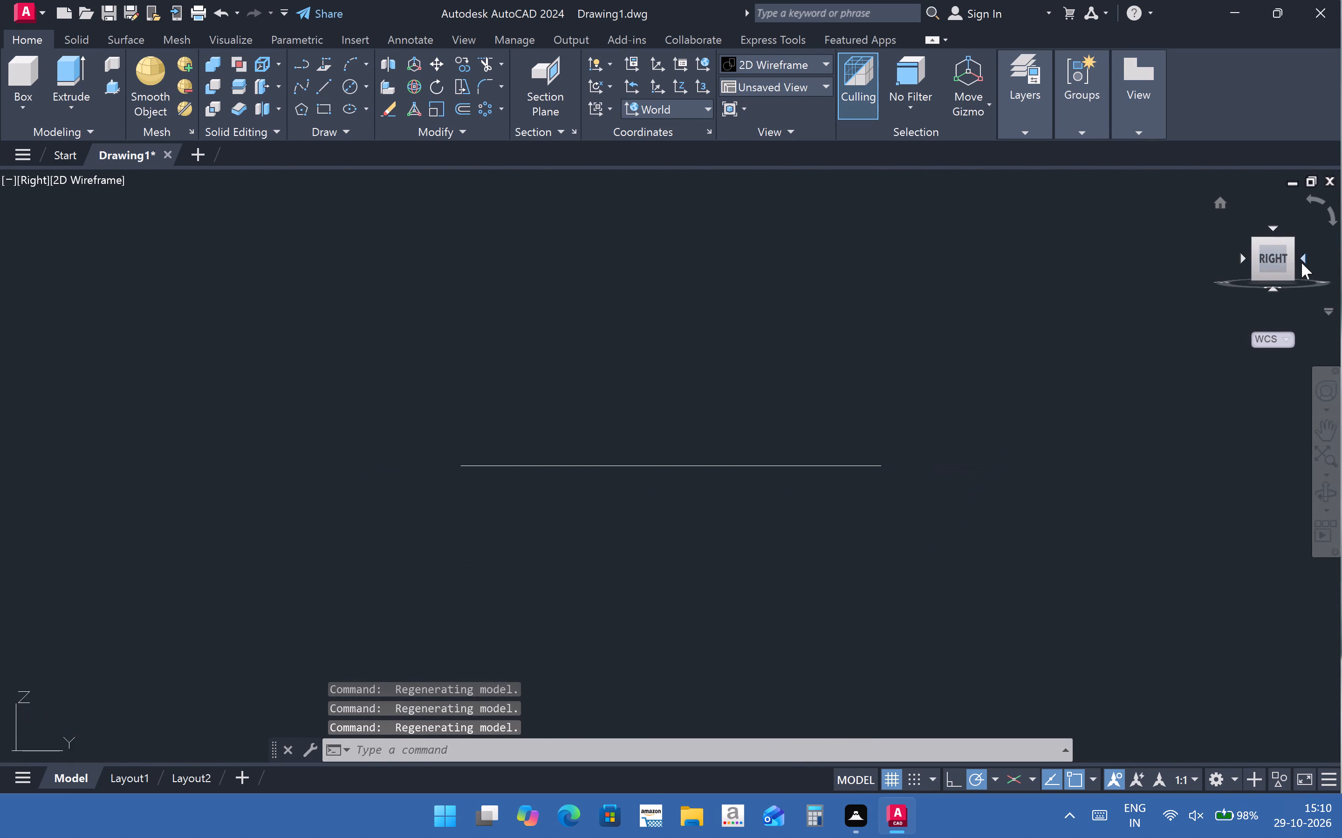
click(1301, 263)
click(1271, 283)
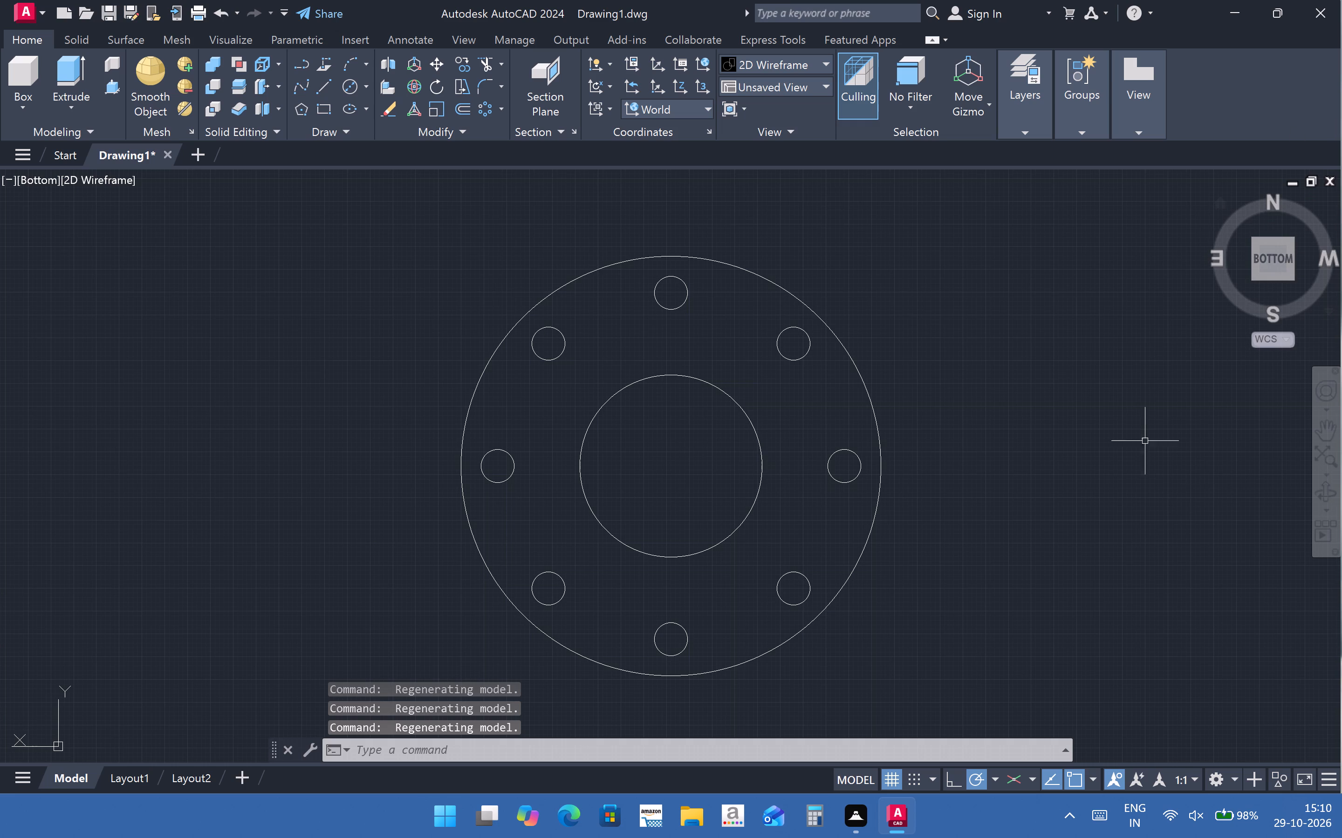
Rotate the bottom view in quarter turns, inspect the profile from the sides, and return to the top view with north up.
click(1336, 216)
click(1336, 216)
click(1336, 216)
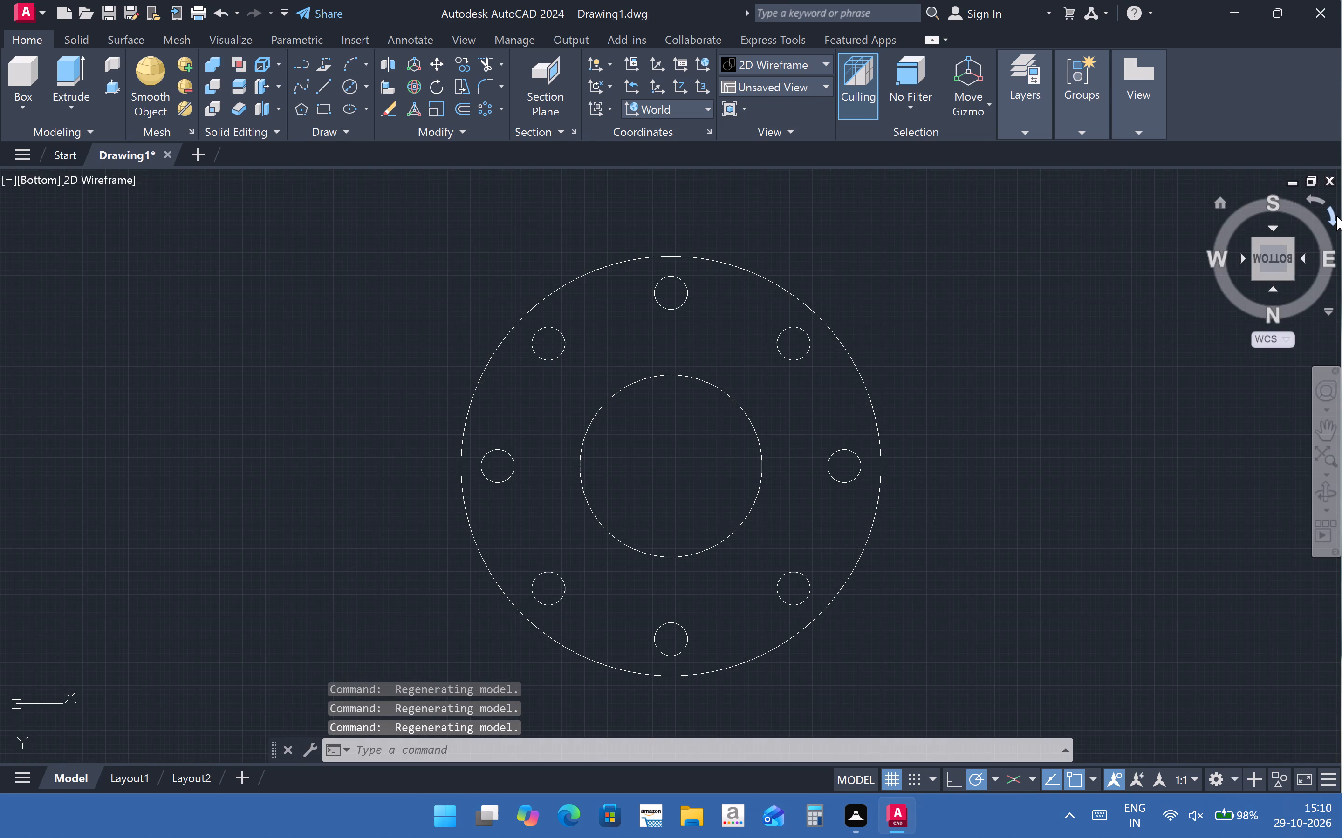
click(1334, 216)
click(1332, 216)
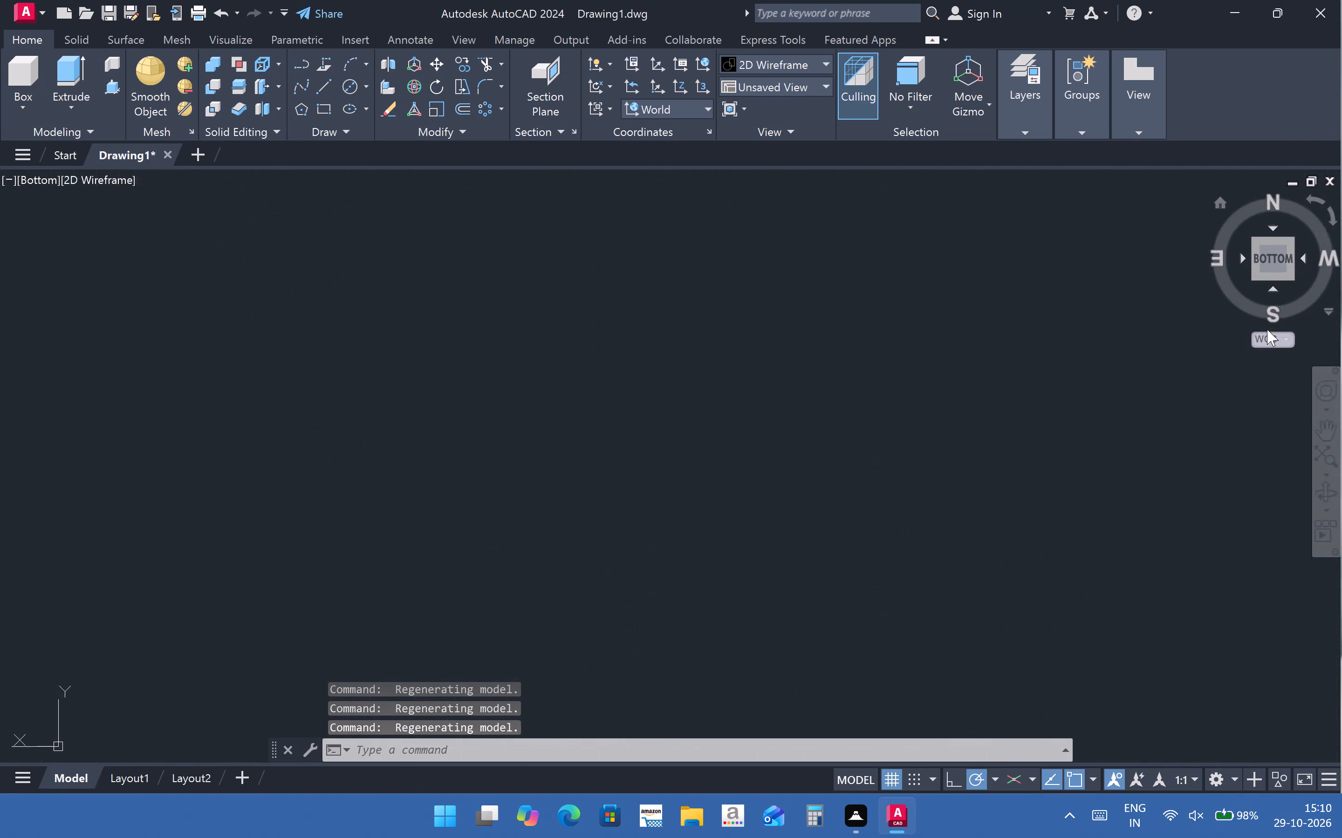
click(1276, 285)
click(1276, 286)
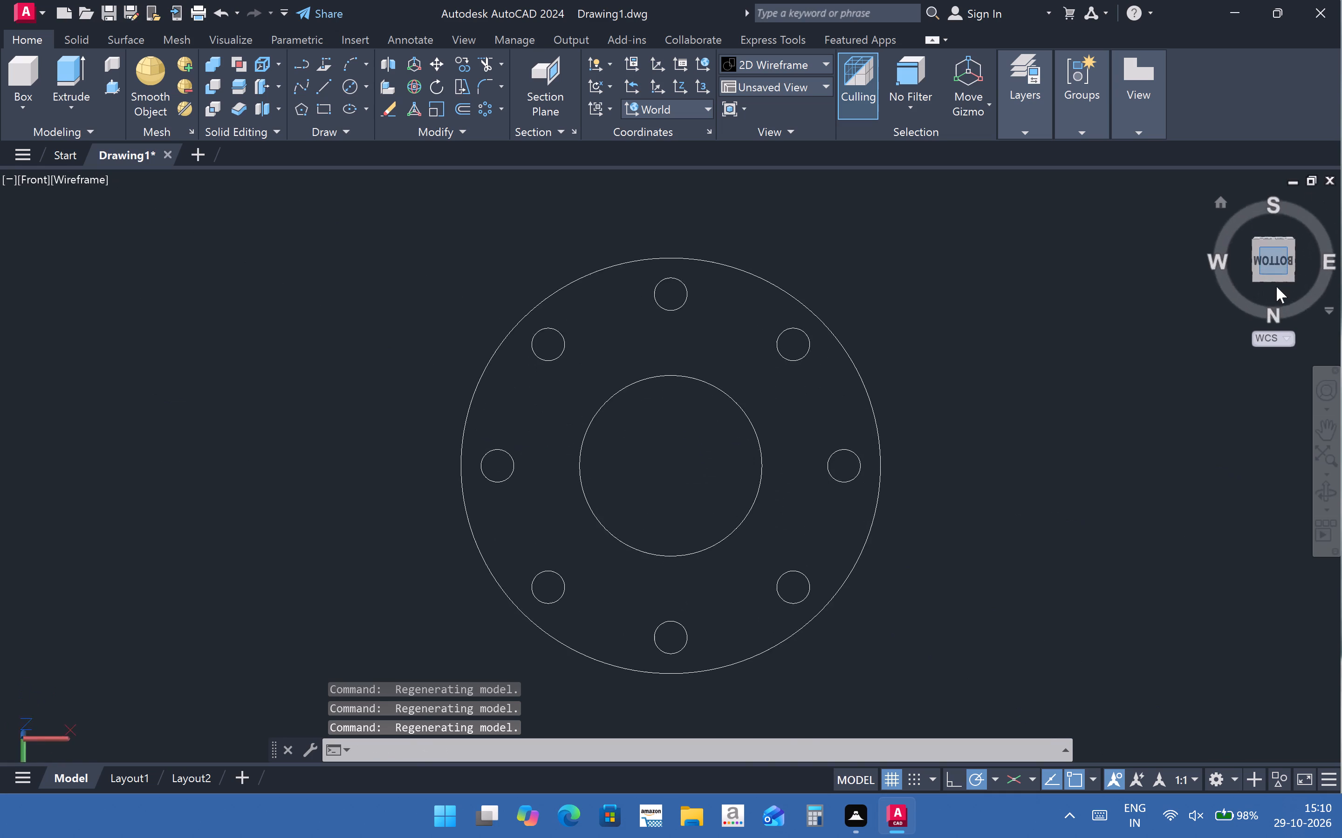
click(1300, 261)
click(1300, 261)
click(1300, 261)
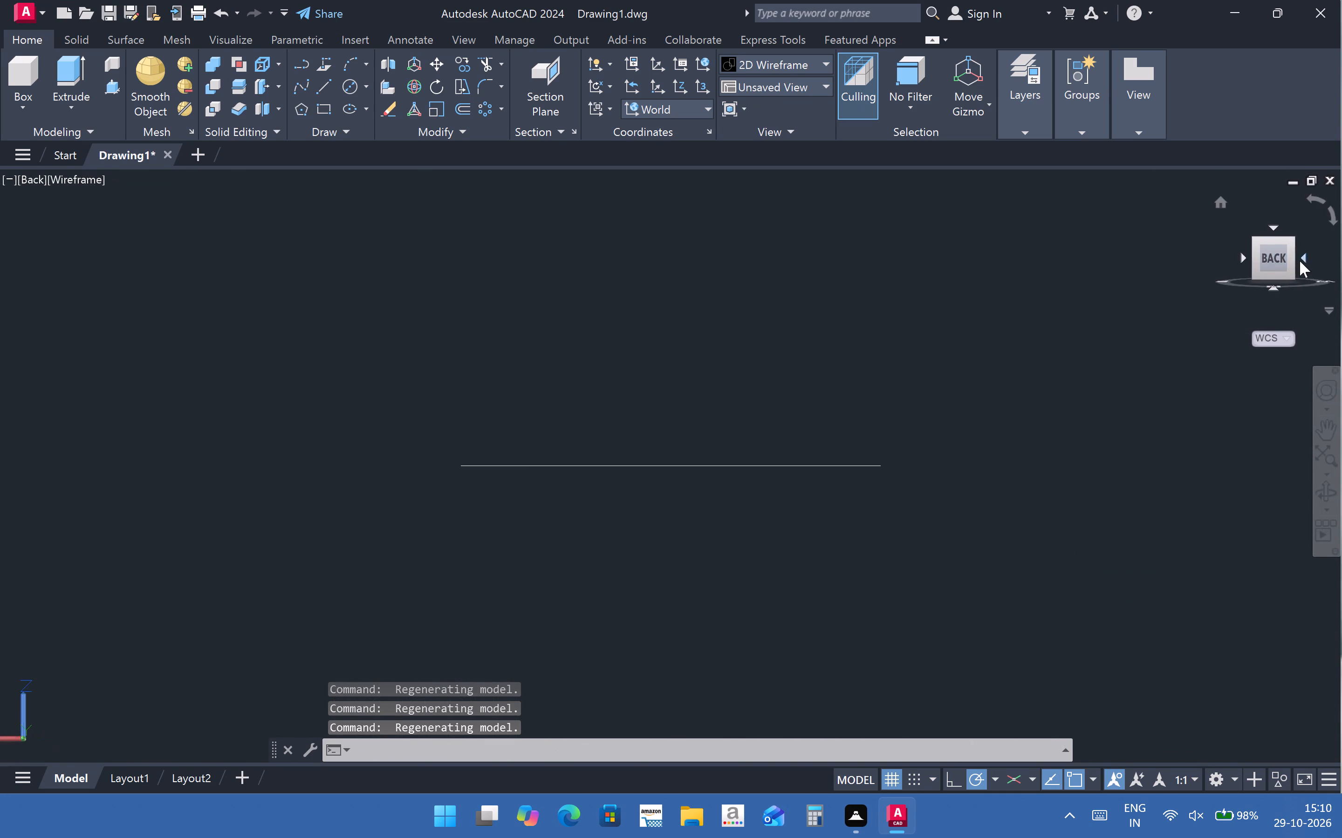
click(1277, 224)
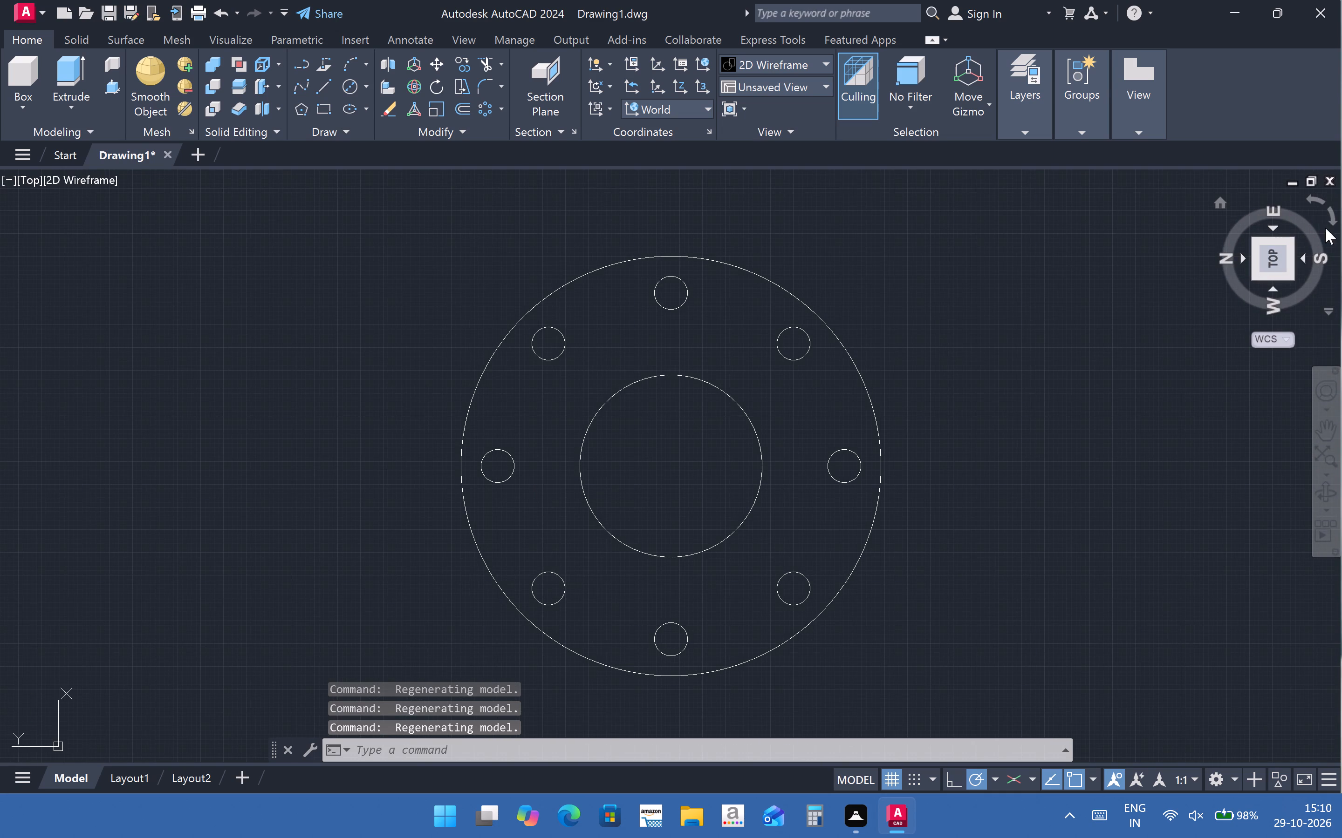
click(1334, 219)
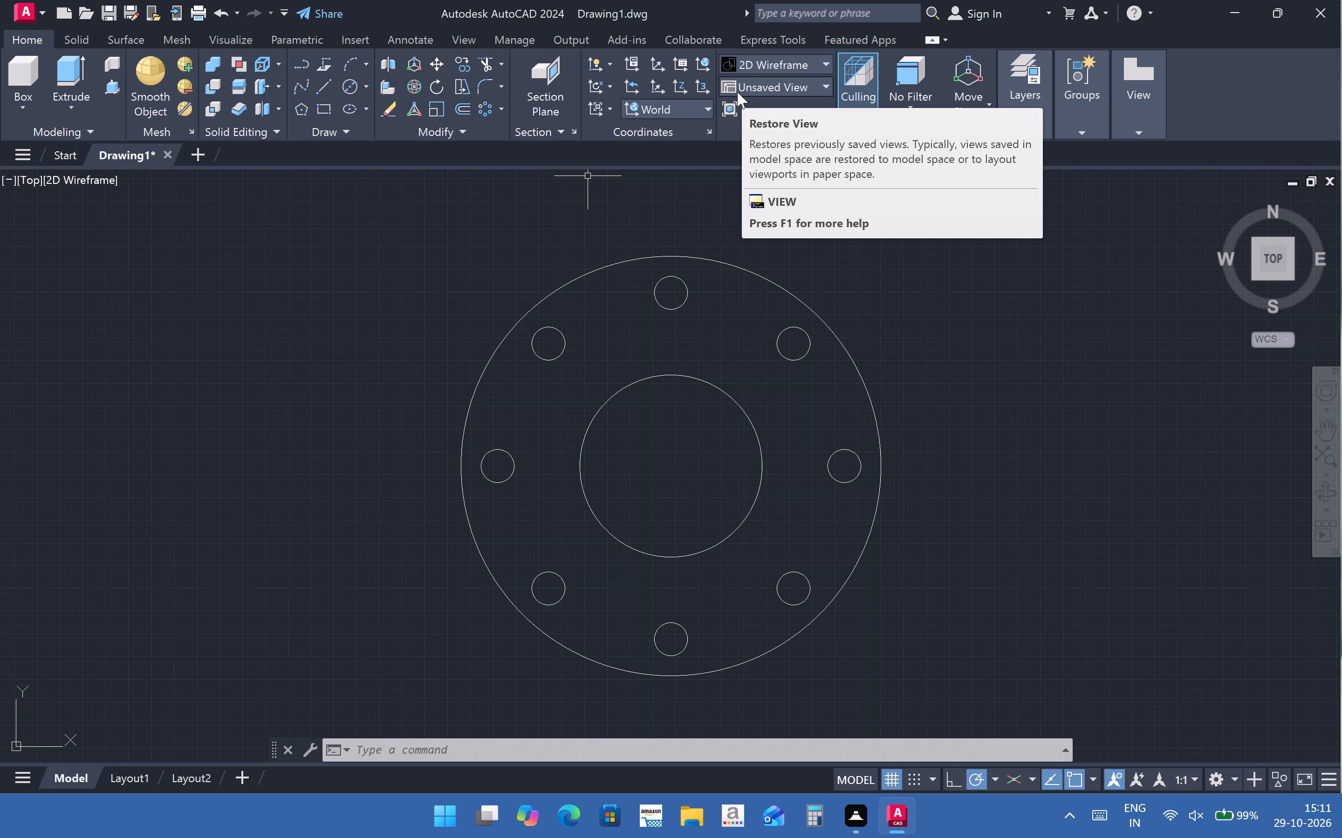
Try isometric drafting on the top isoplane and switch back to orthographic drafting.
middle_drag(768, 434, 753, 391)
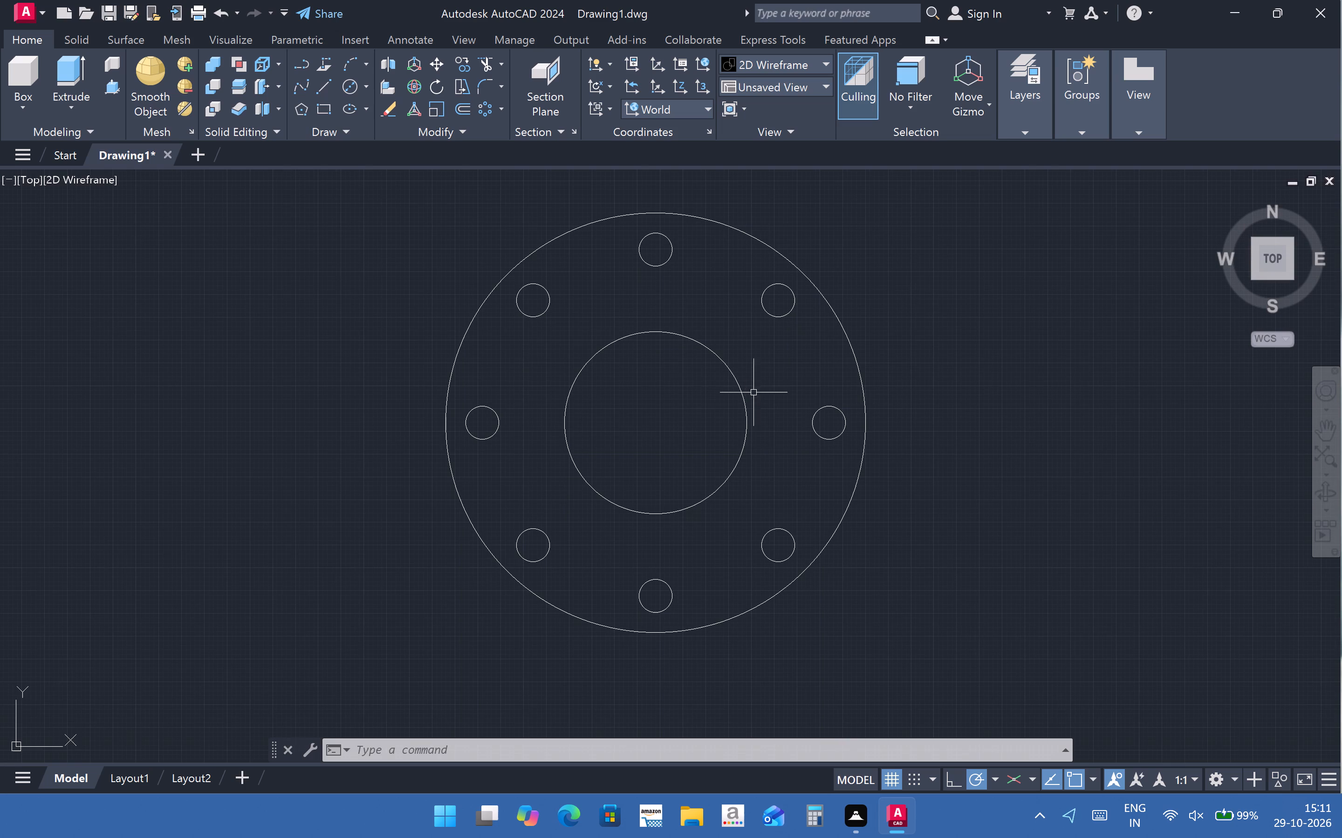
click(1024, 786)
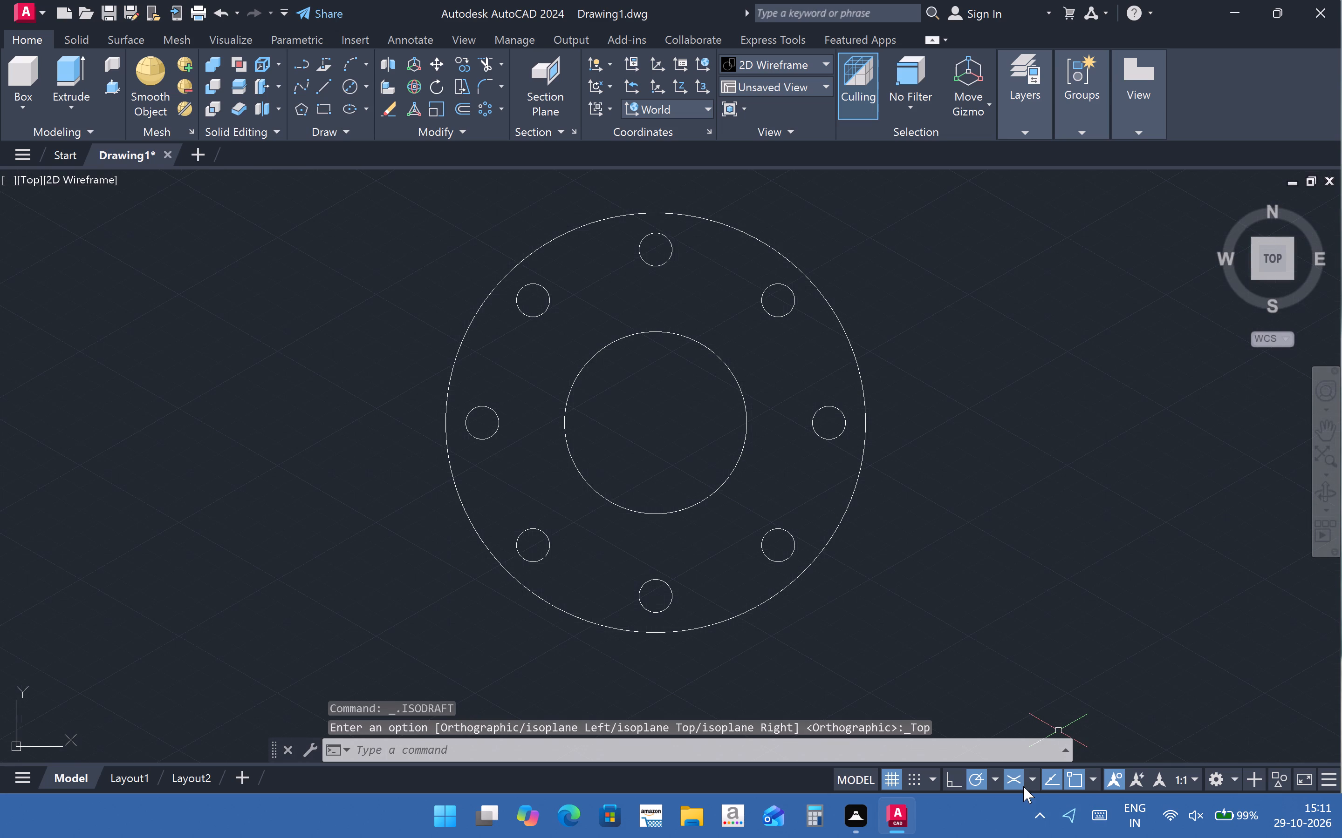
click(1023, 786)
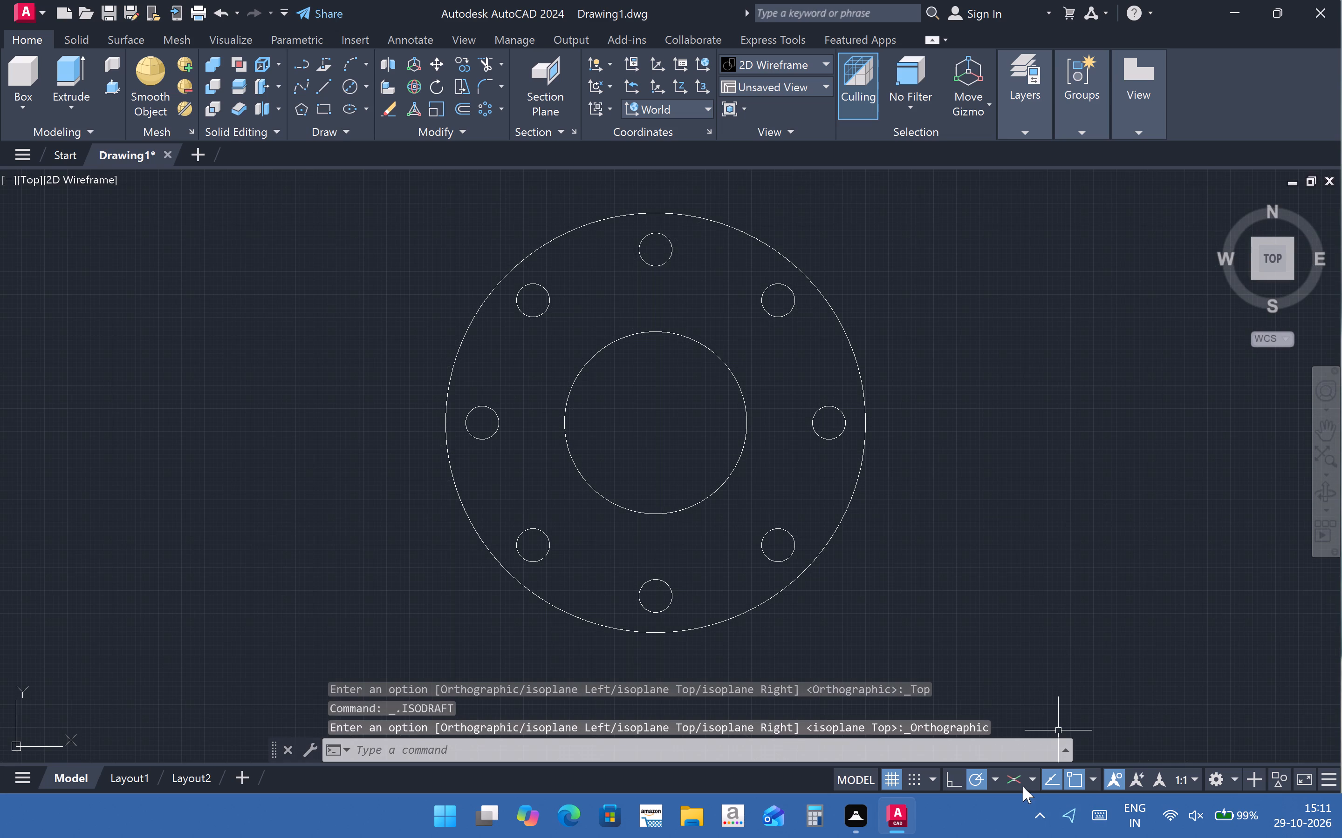
Examine the flange profile from the right, bottom, back and left standard views, and return to the top view with north up.
scroll(807, 502, up, 1)
scroll(807, 501, down, 2)
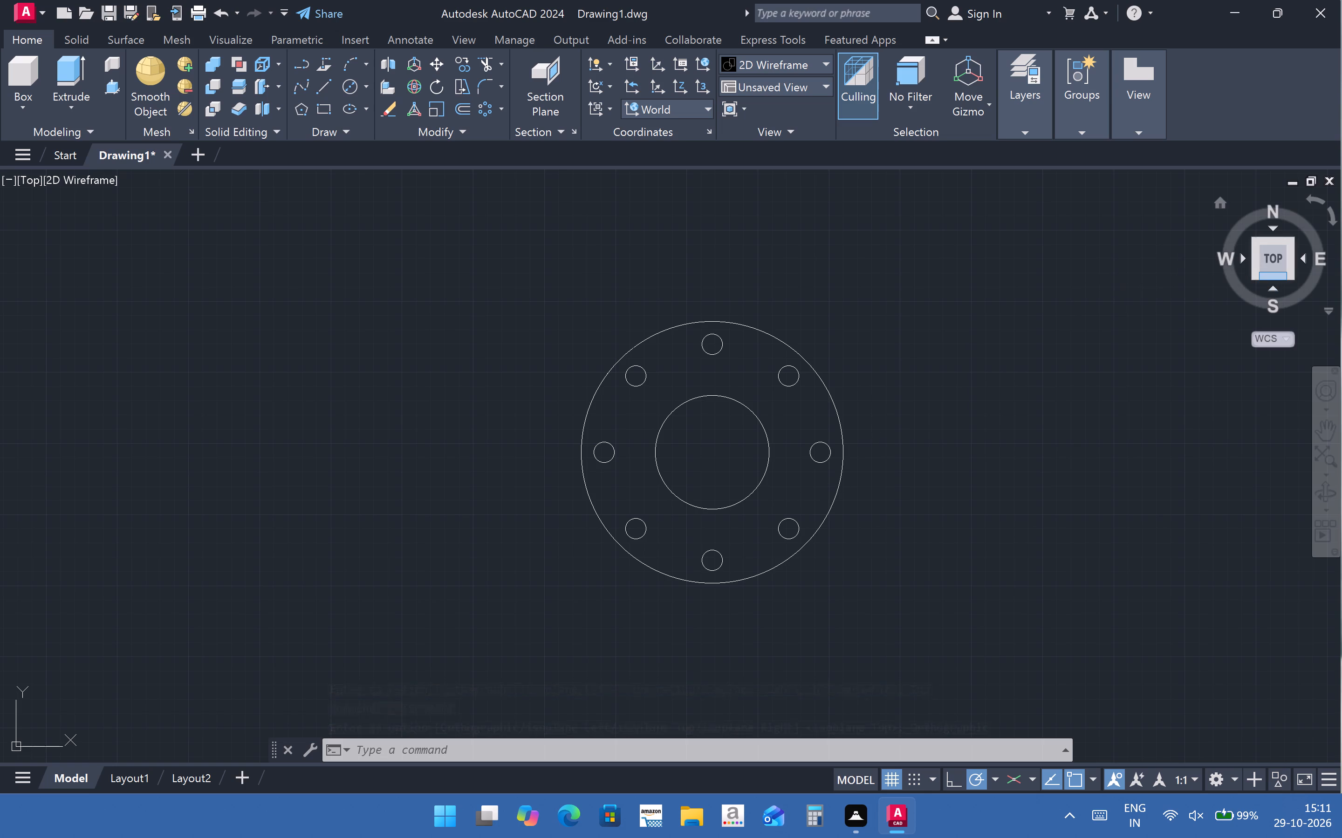
click(1303, 259)
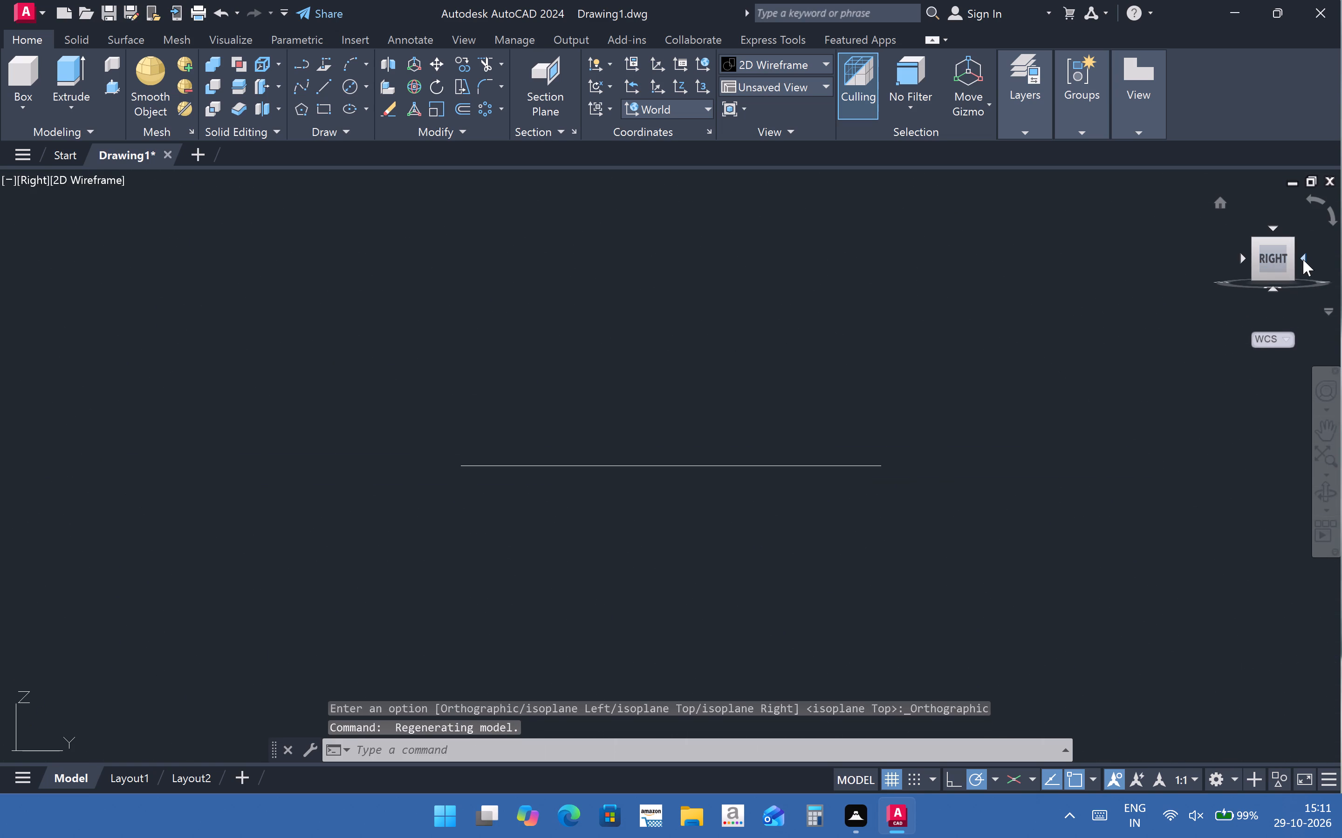
click(1276, 291)
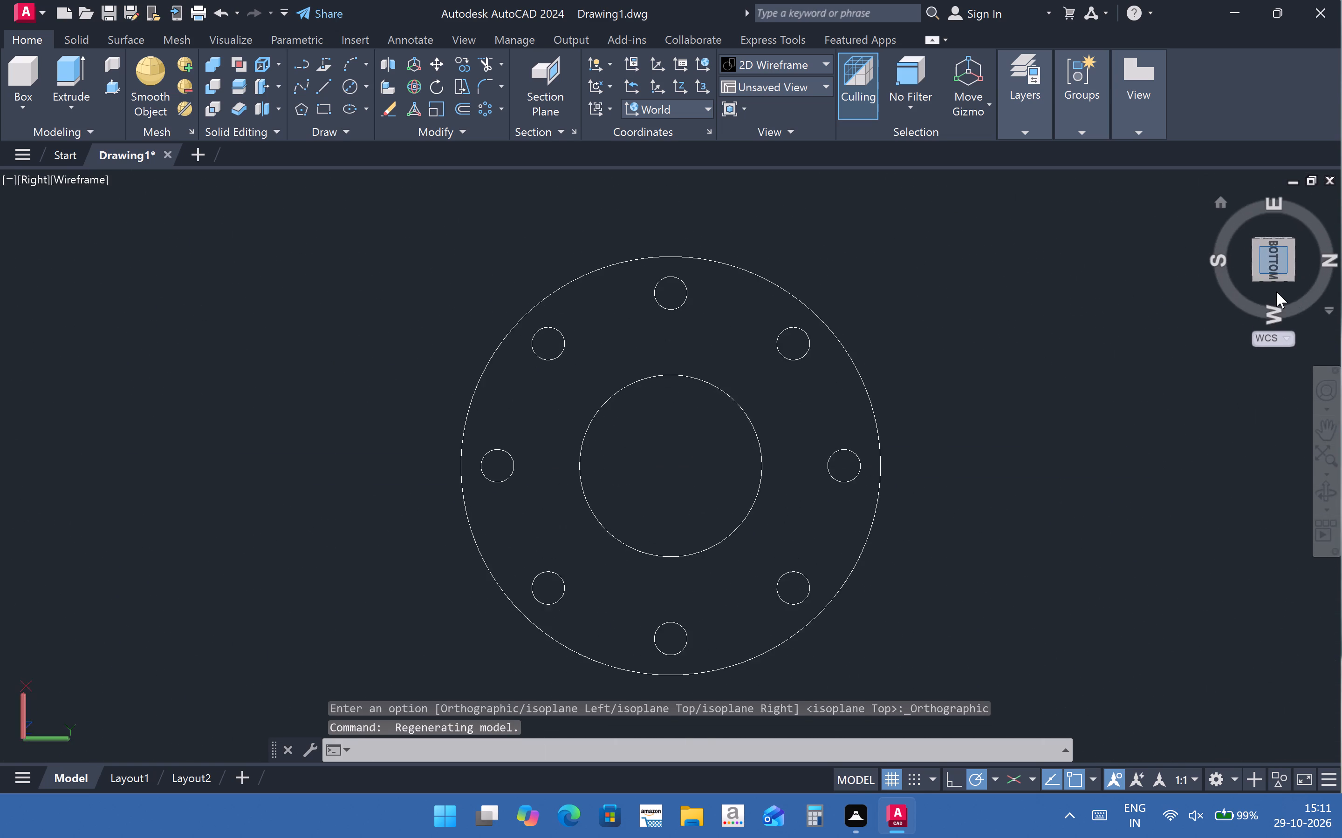
click(1334, 225)
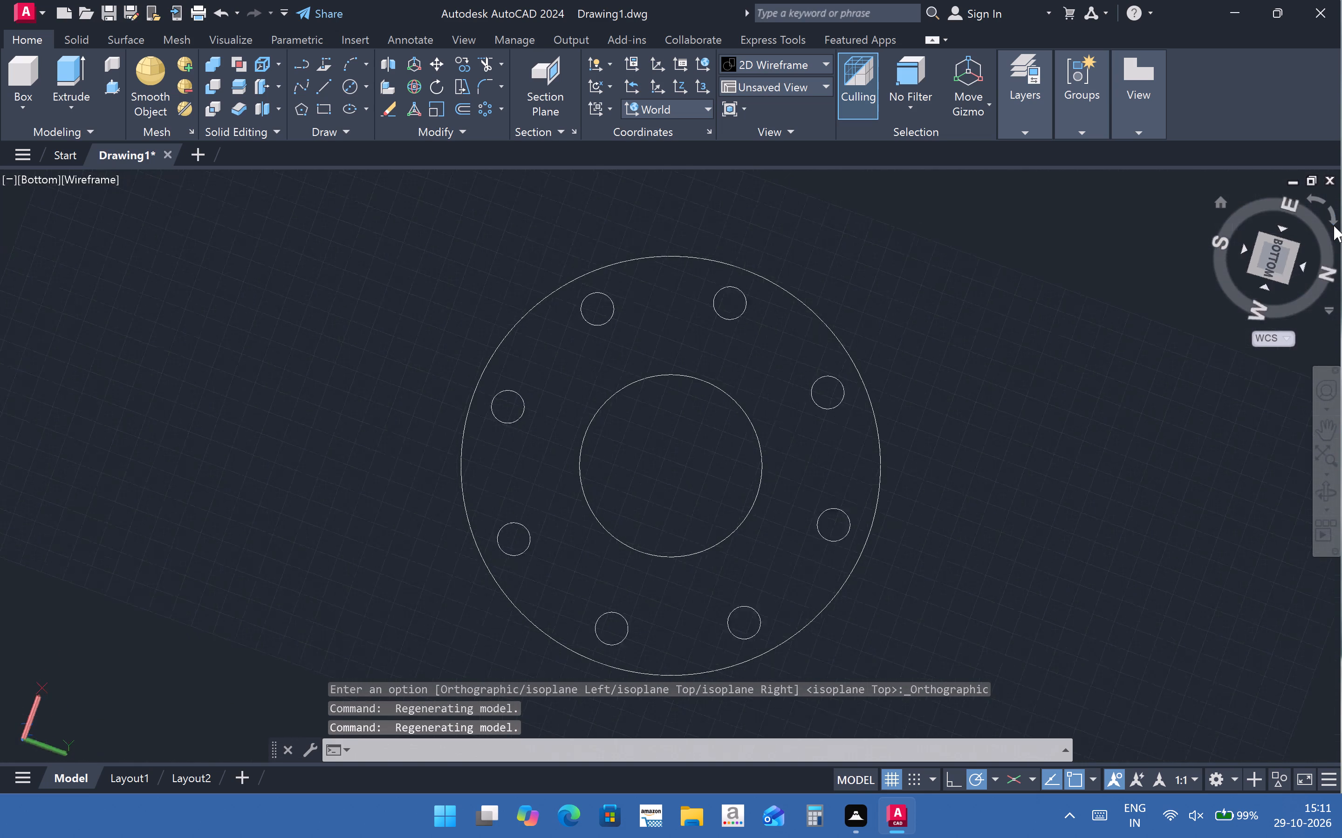
click(1334, 225)
click(1334, 223)
click(1335, 221)
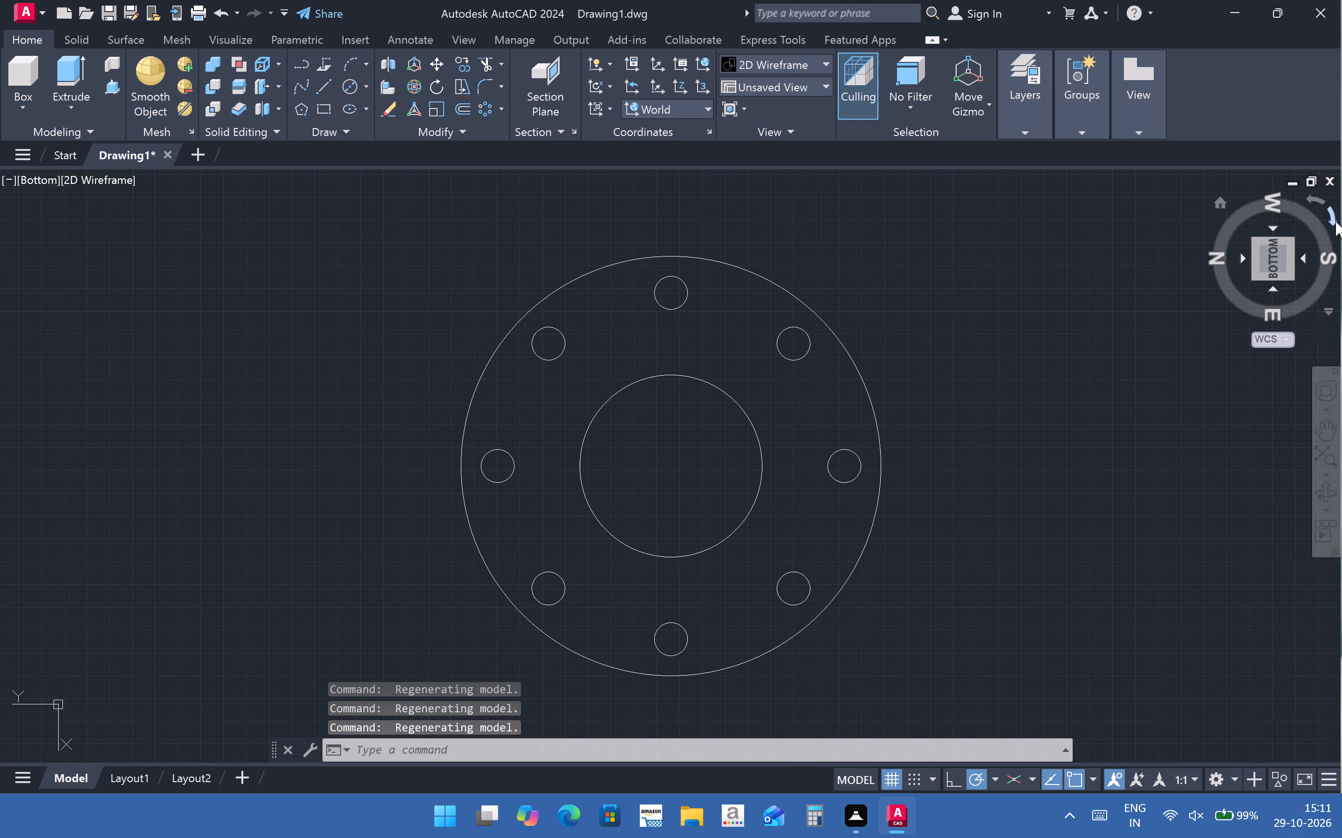
click(1335, 221)
click(1282, 236)
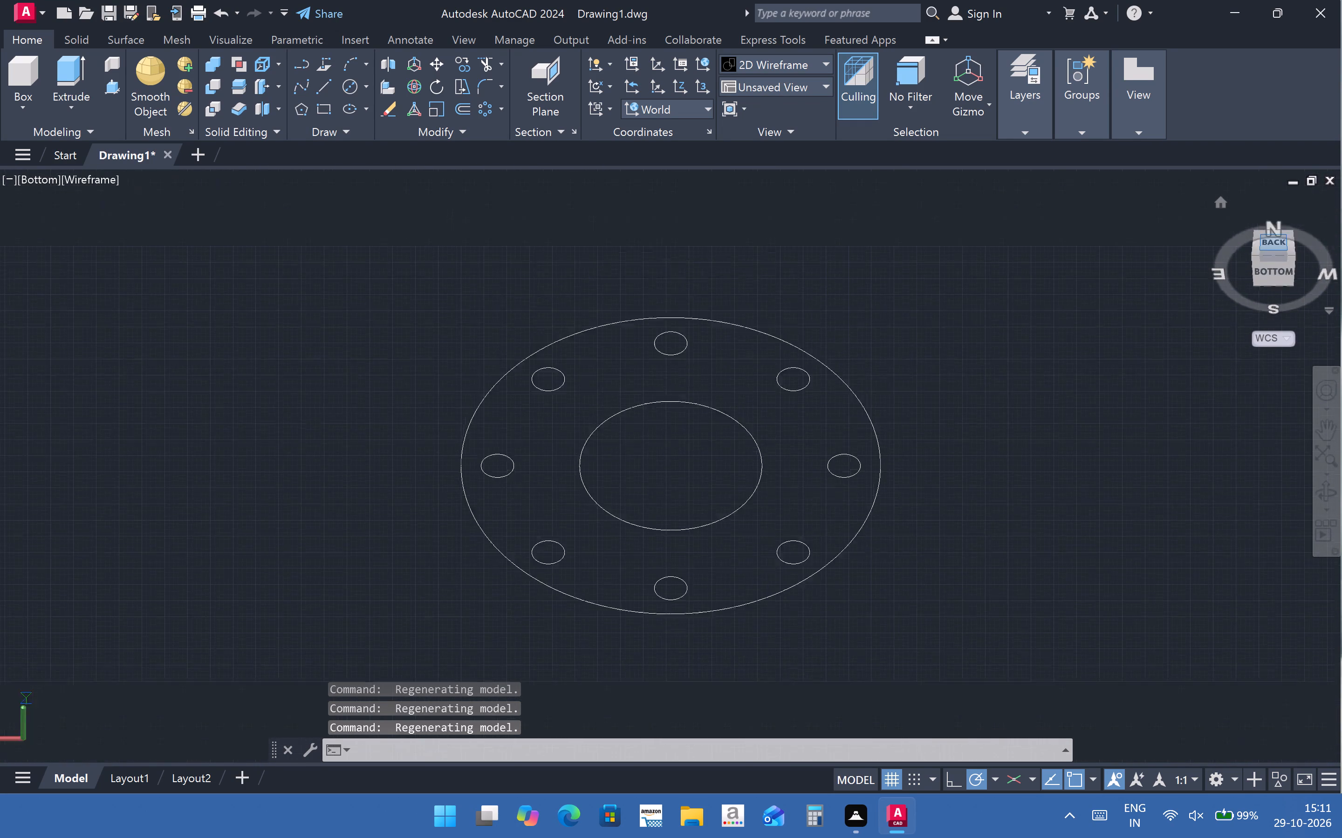
click(1302, 244)
click(1311, 264)
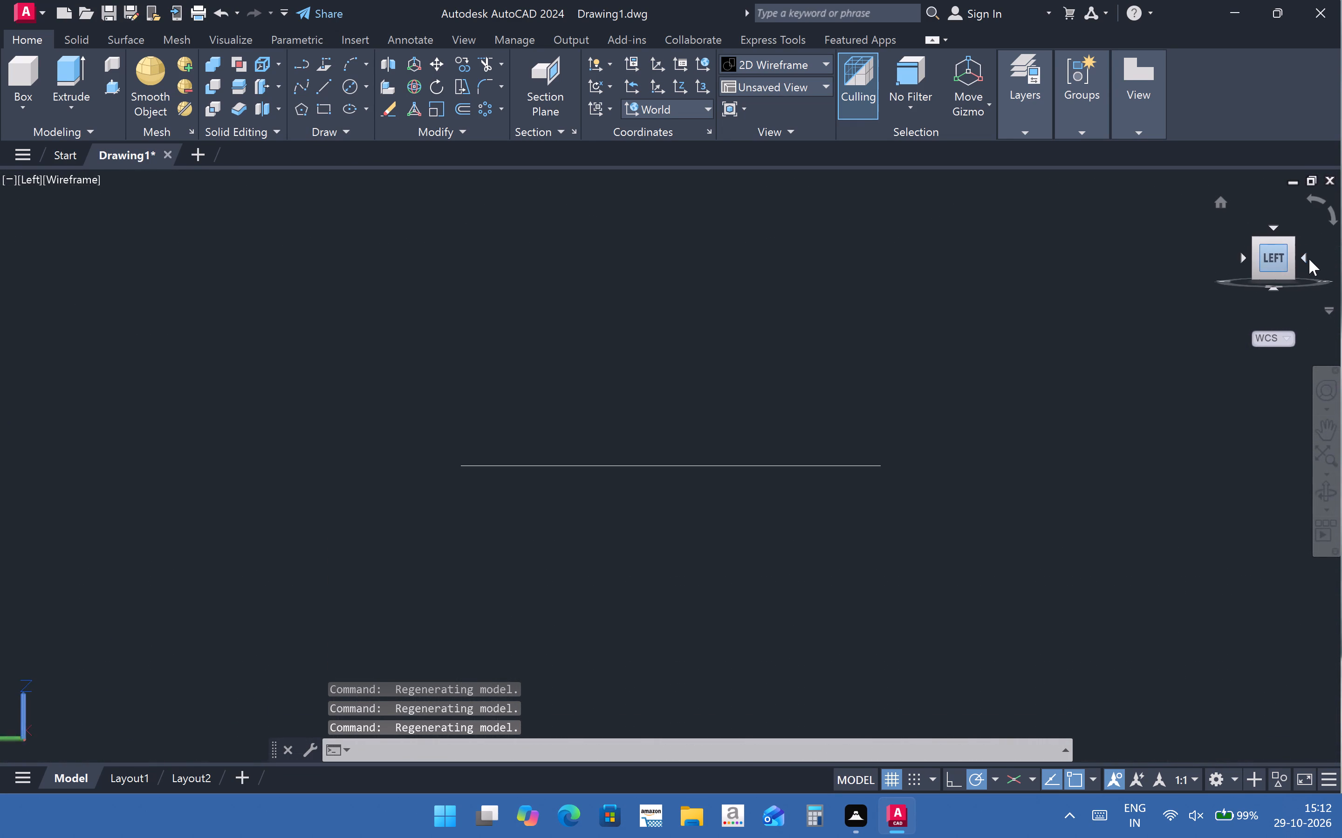
click(1309, 259)
click(1309, 259)
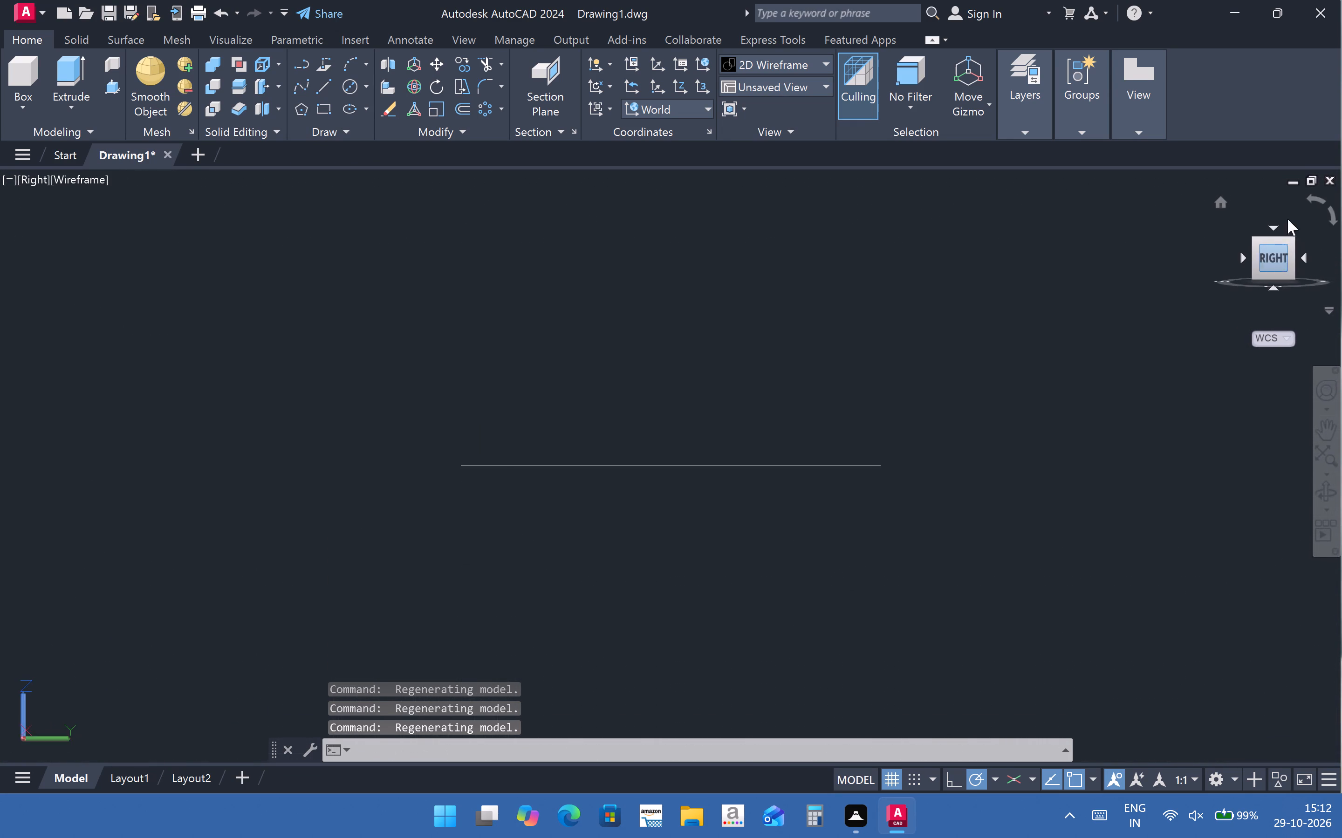
click(1280, 219)
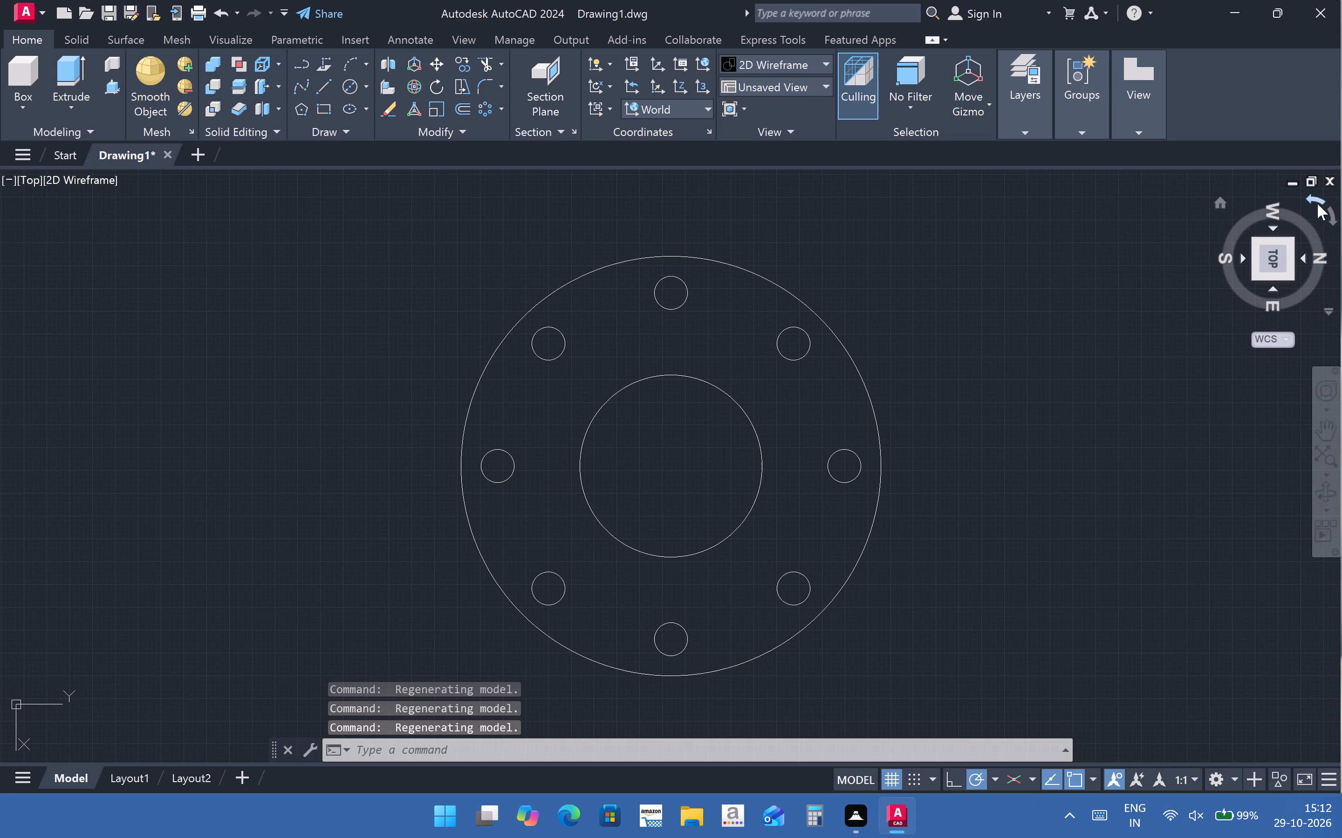
click(1317, 203)
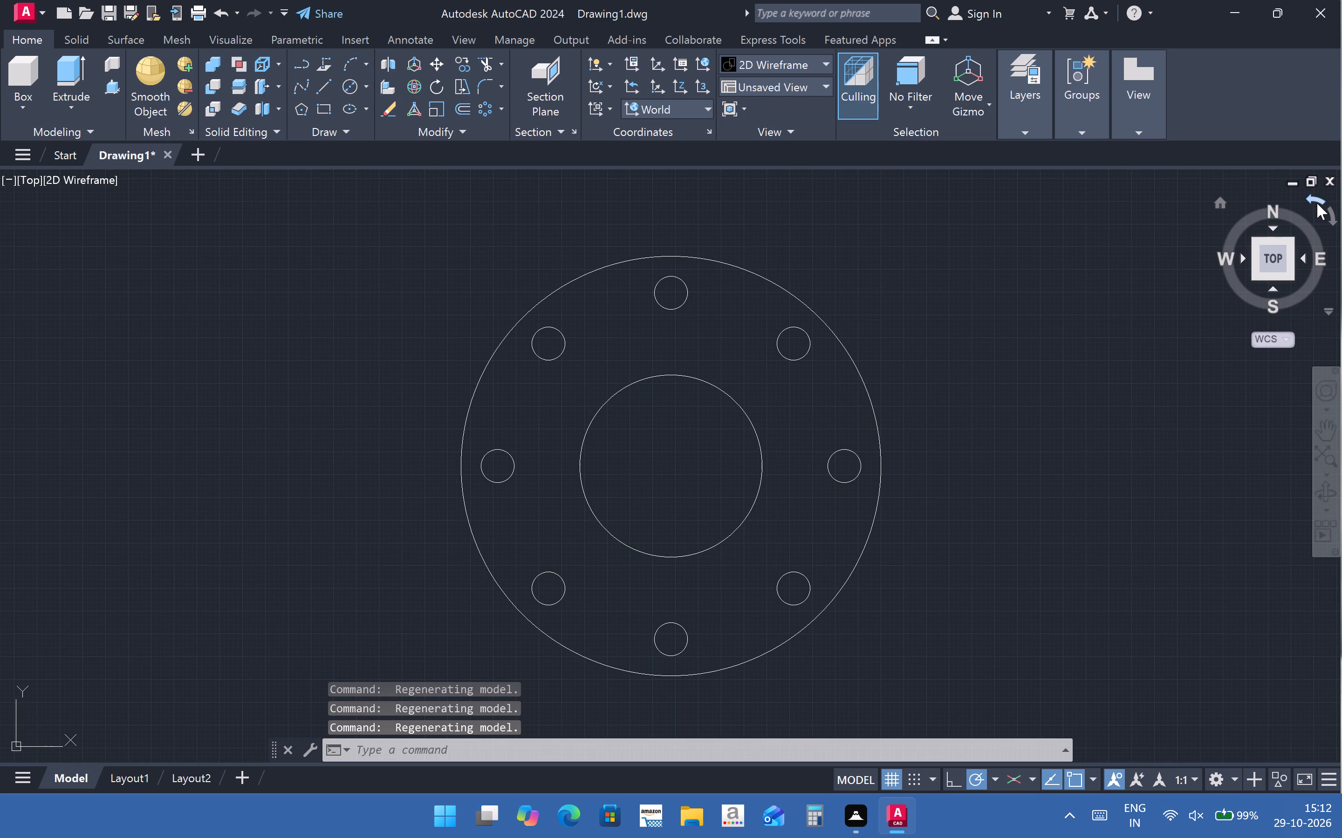
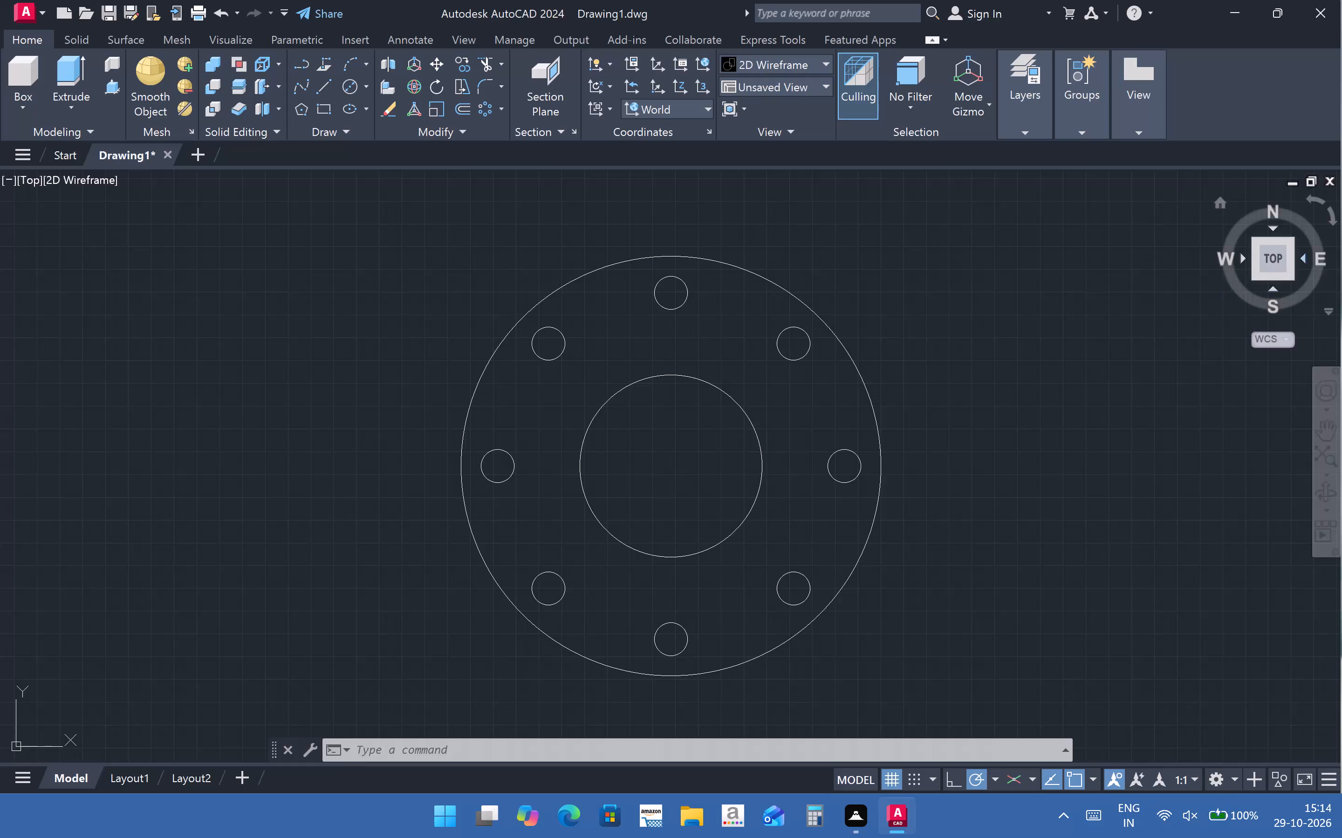
In the back view, extrude the 230 mm outer circle and the 100 mm centre circle together upward as solids to a freehand height.
click(1274, 230)
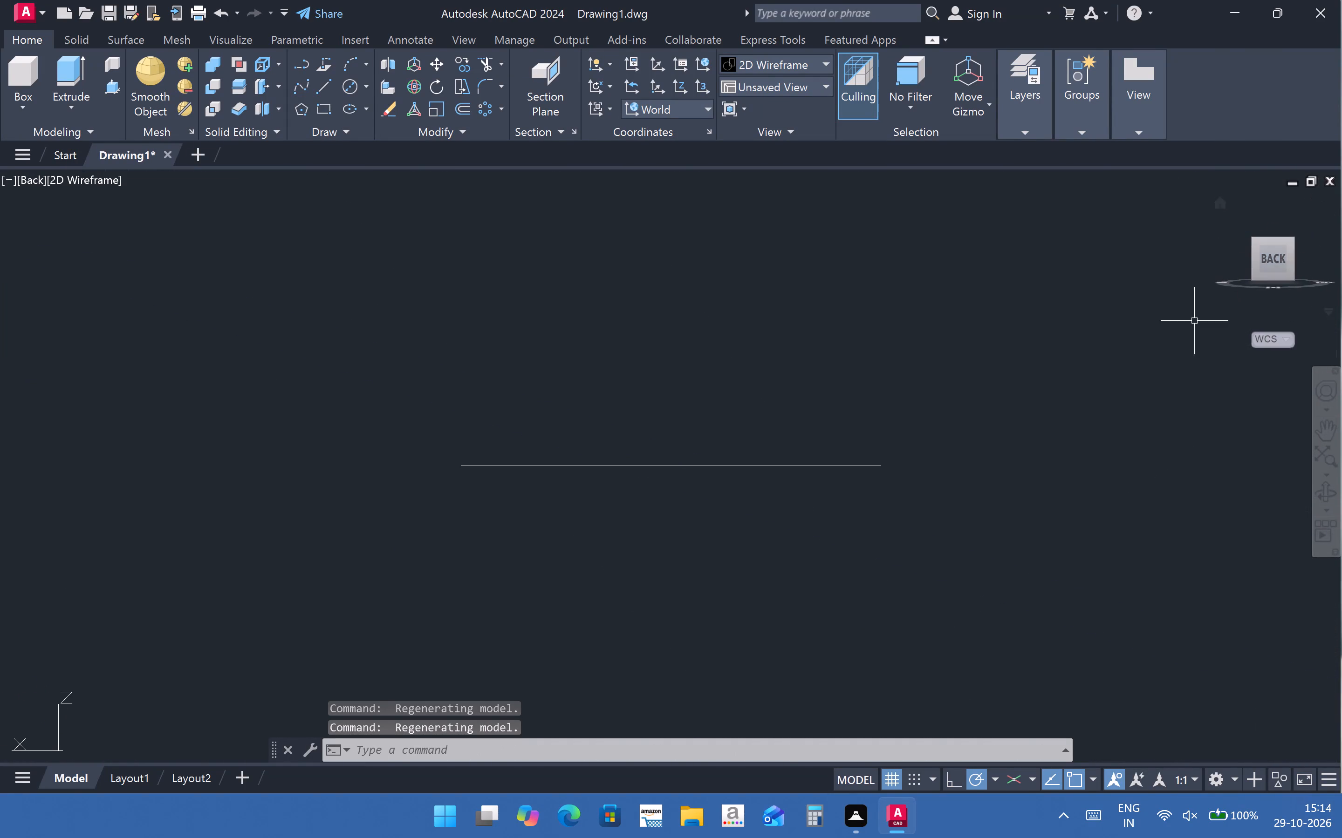
click(80, 92)
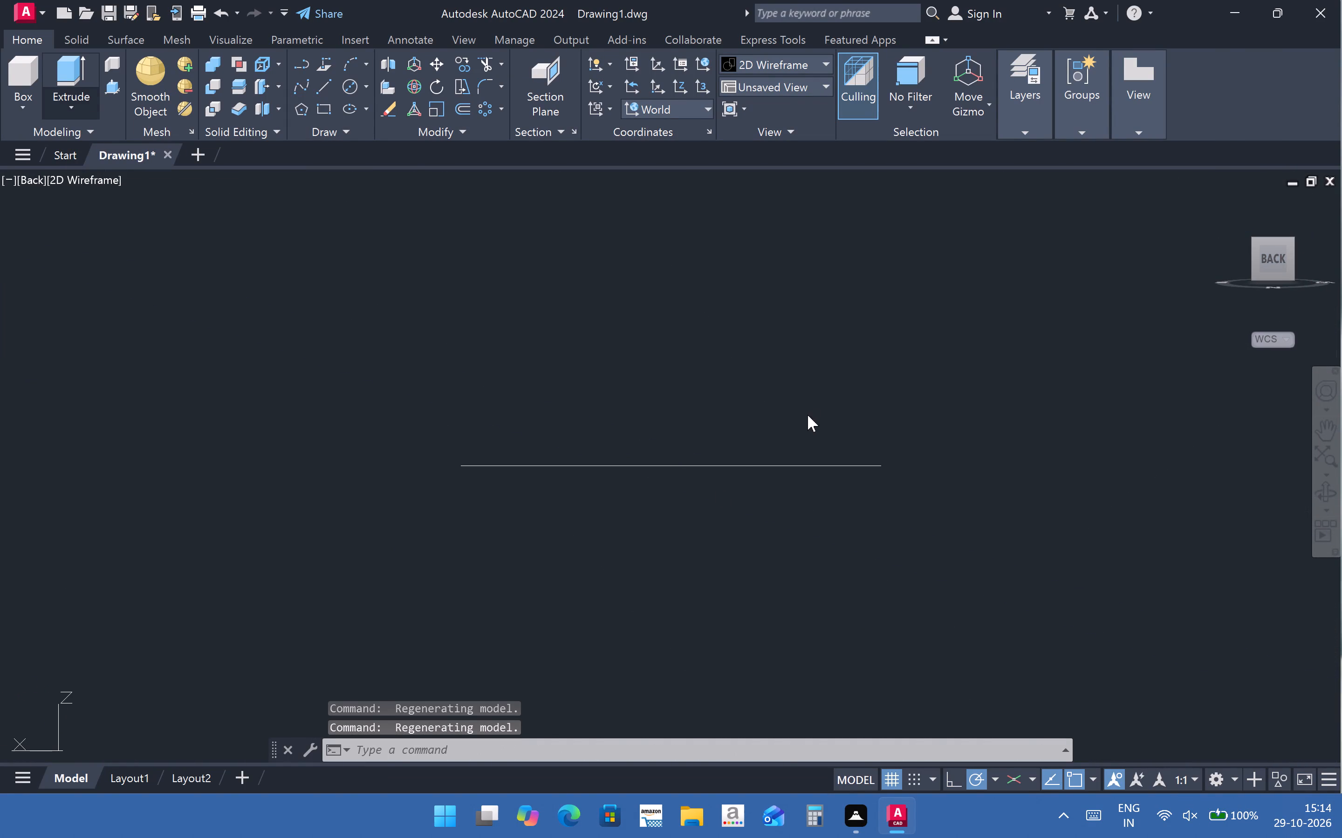
click(87, 150)
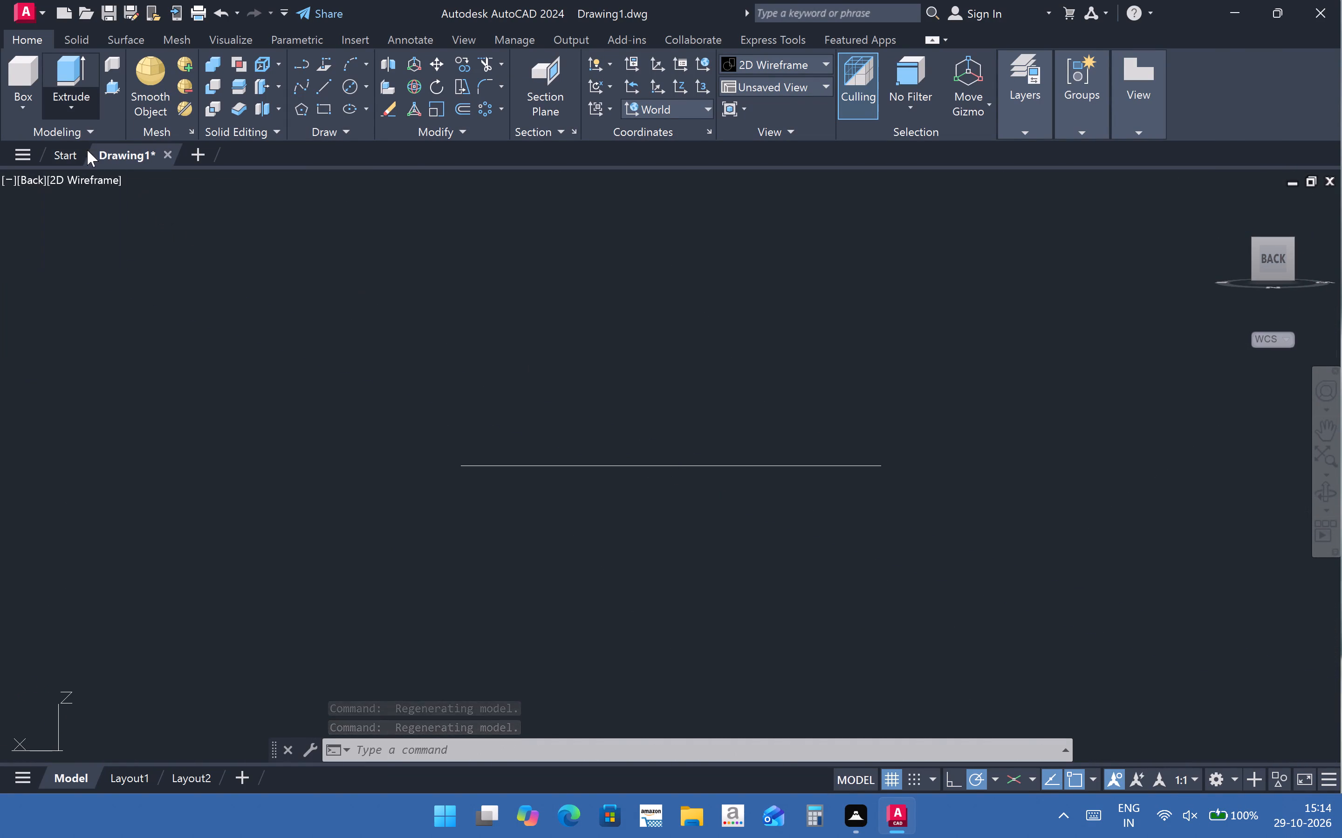
click(570, 468)
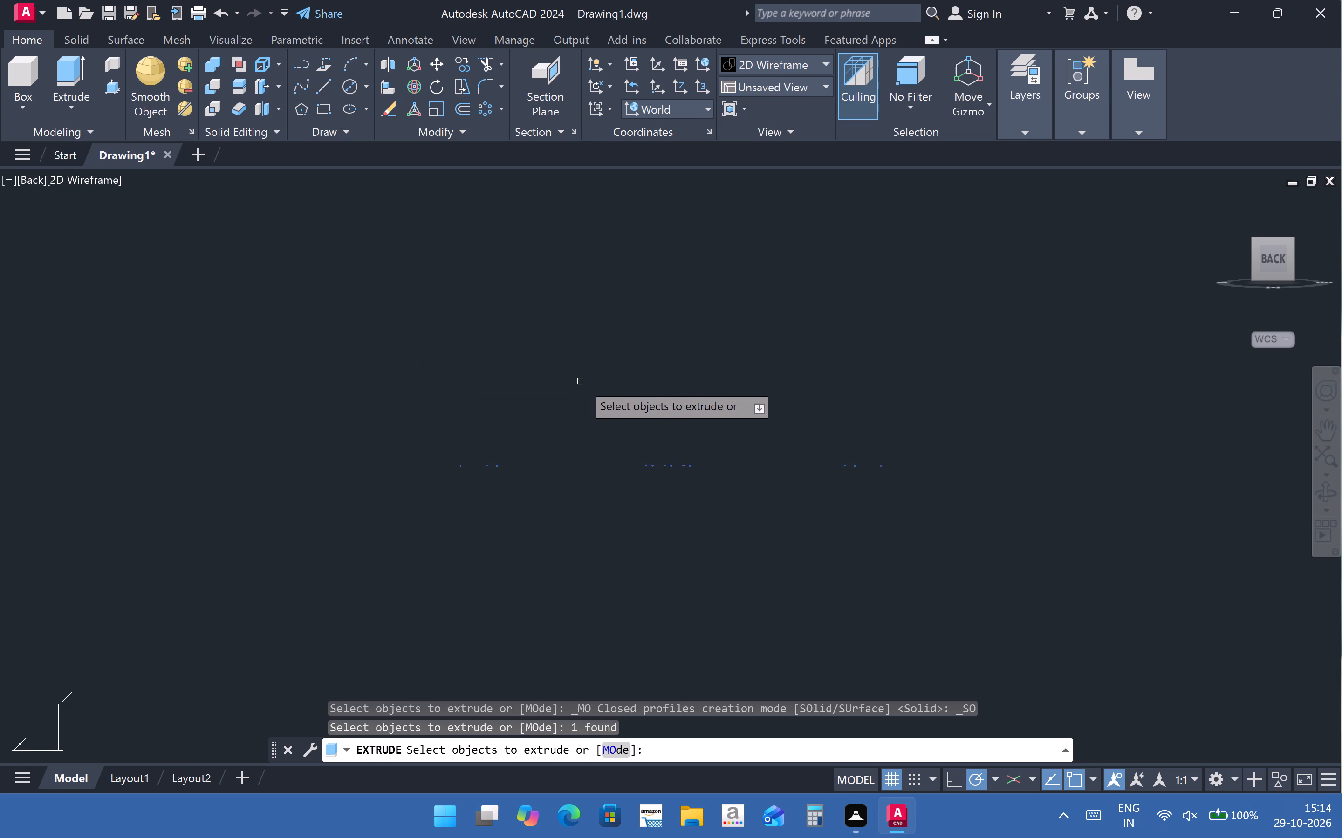
click(744, 464)
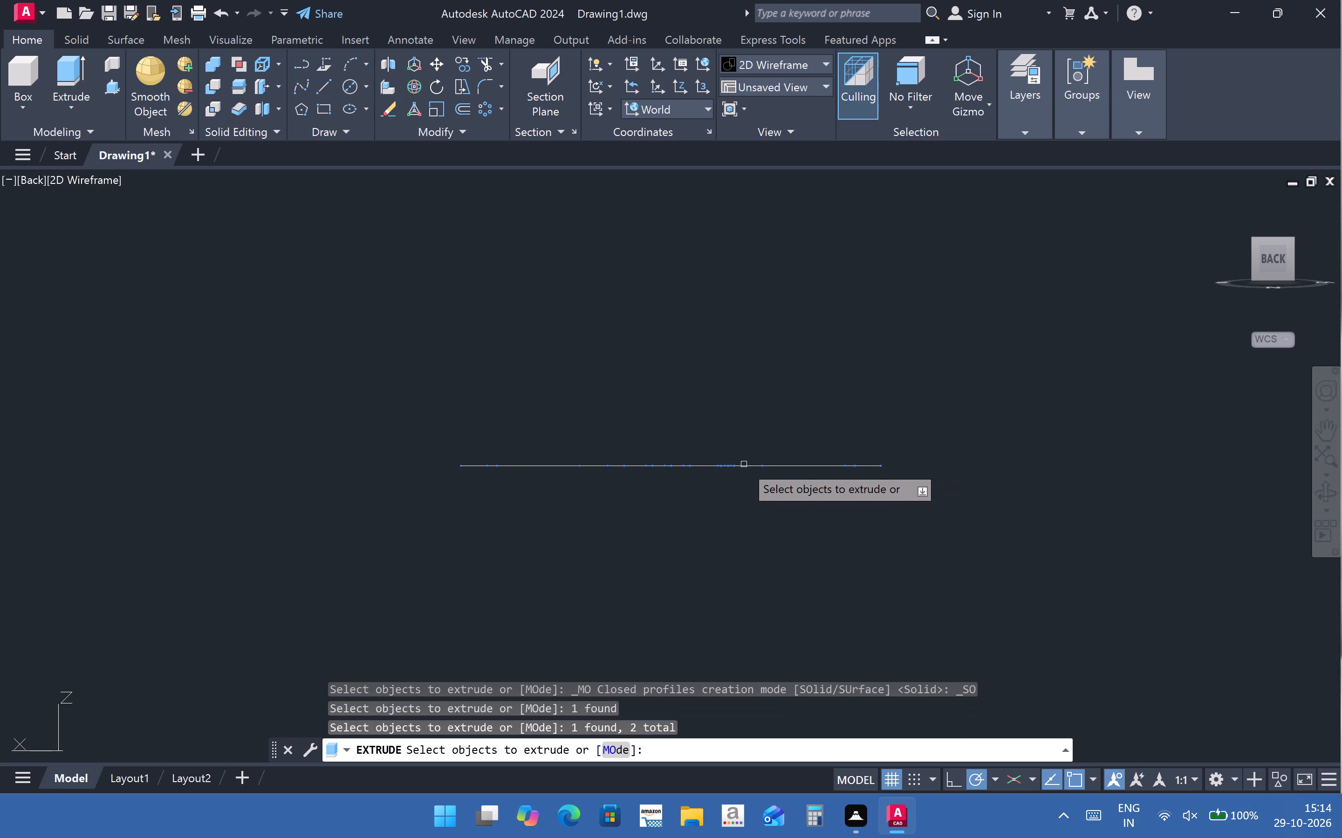
click(852, 474)
click(851, 467)
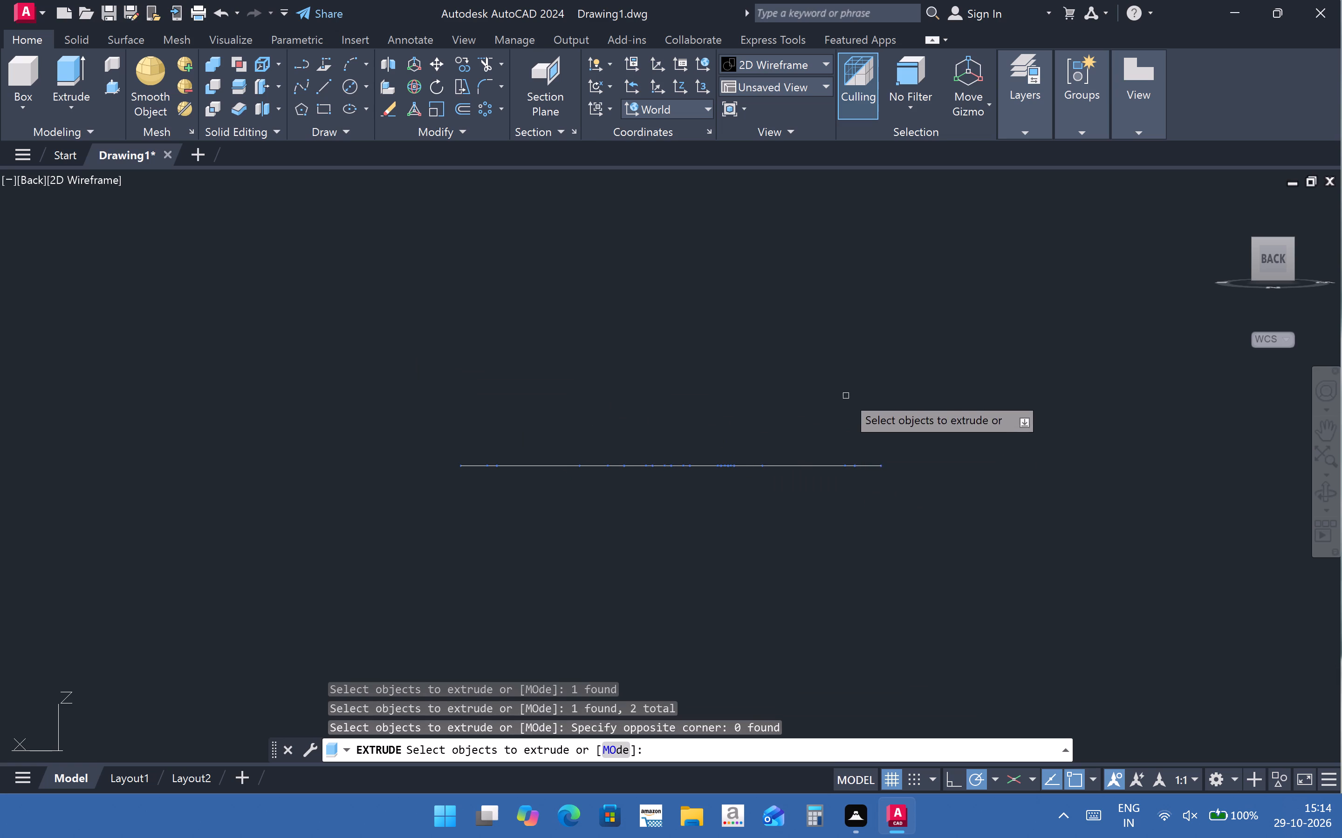
click(870, 458)
click(887, 480)
click(874, 469)
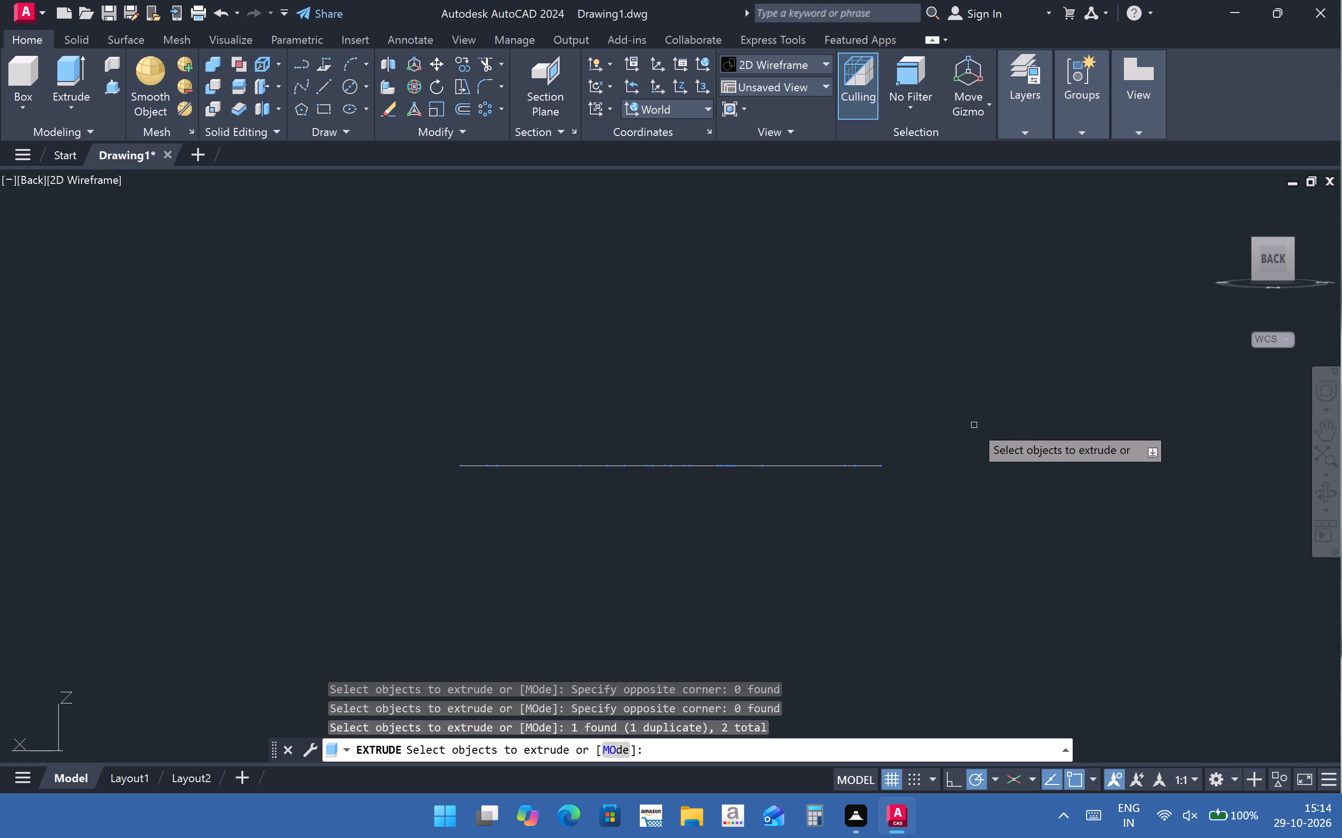
scroll(1282, 252, down, 2)
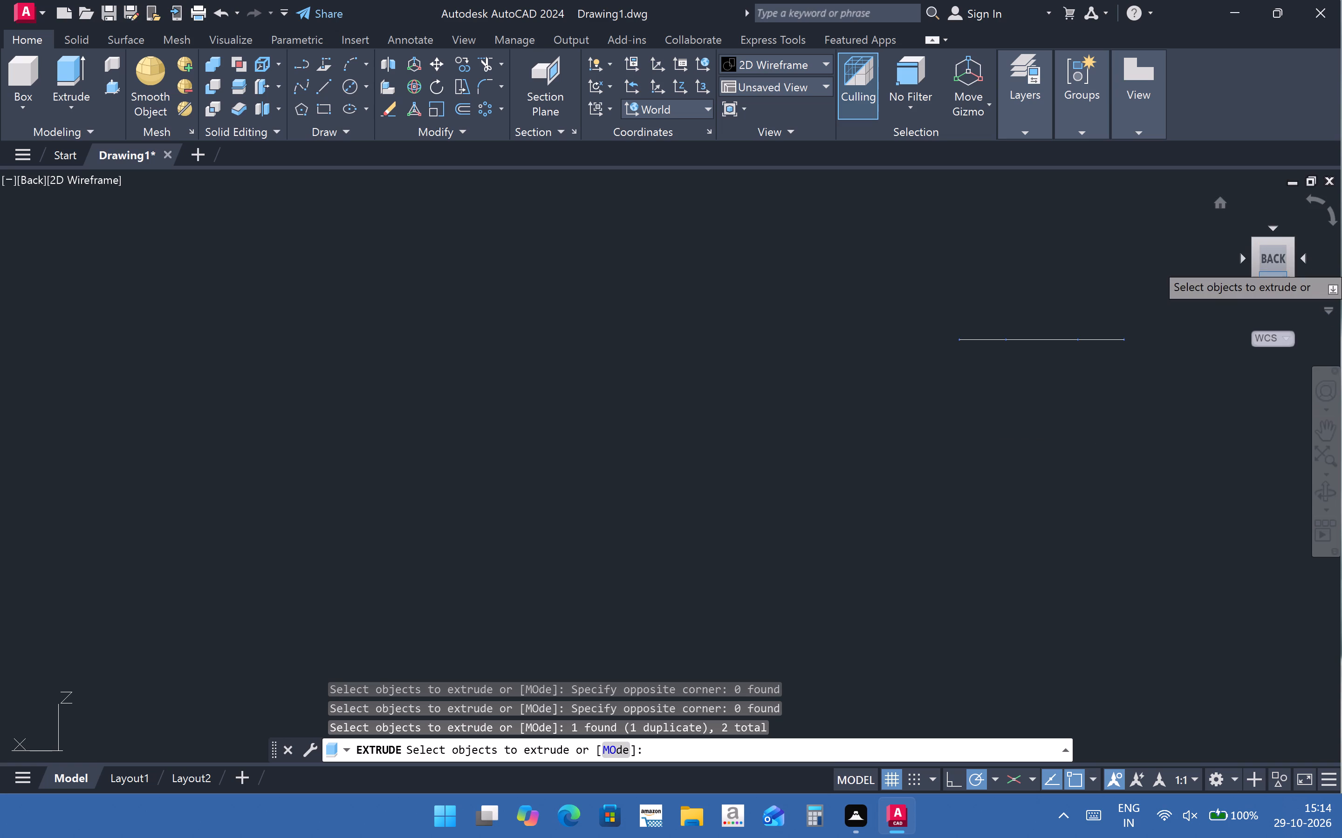
scroll(974, 363, up, 2)
middle_drag(1063, 372, 854, 544)
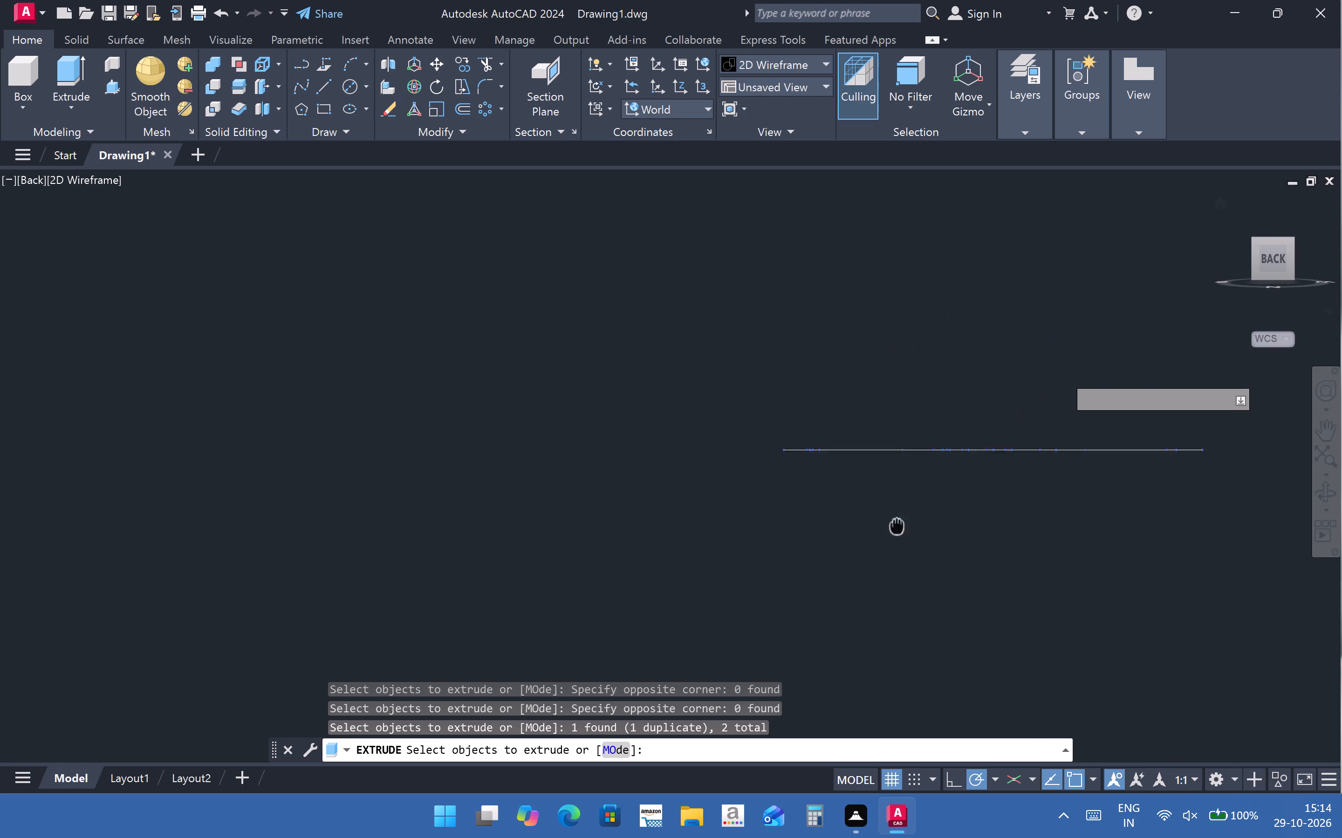
middle_drag(854, 544, 561, 628)
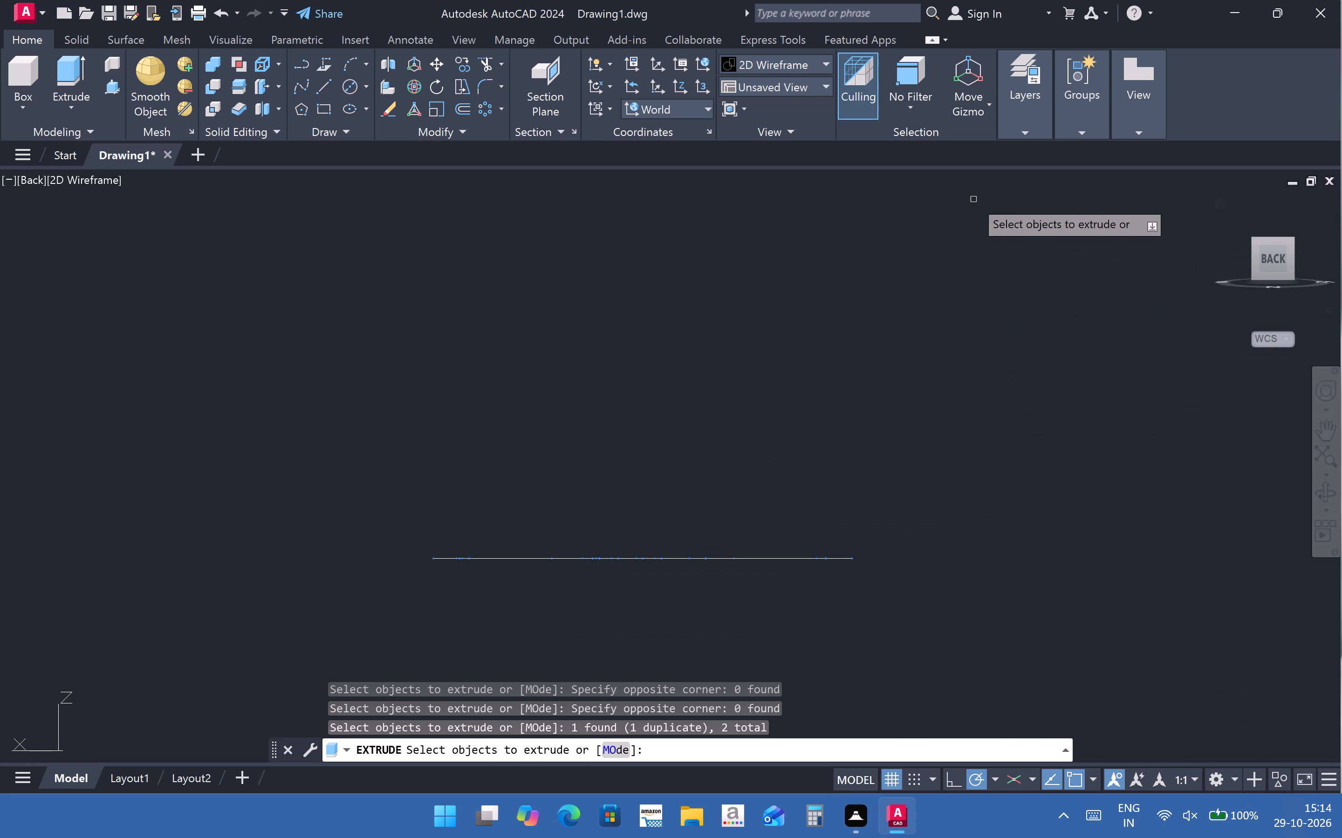
key(Return)
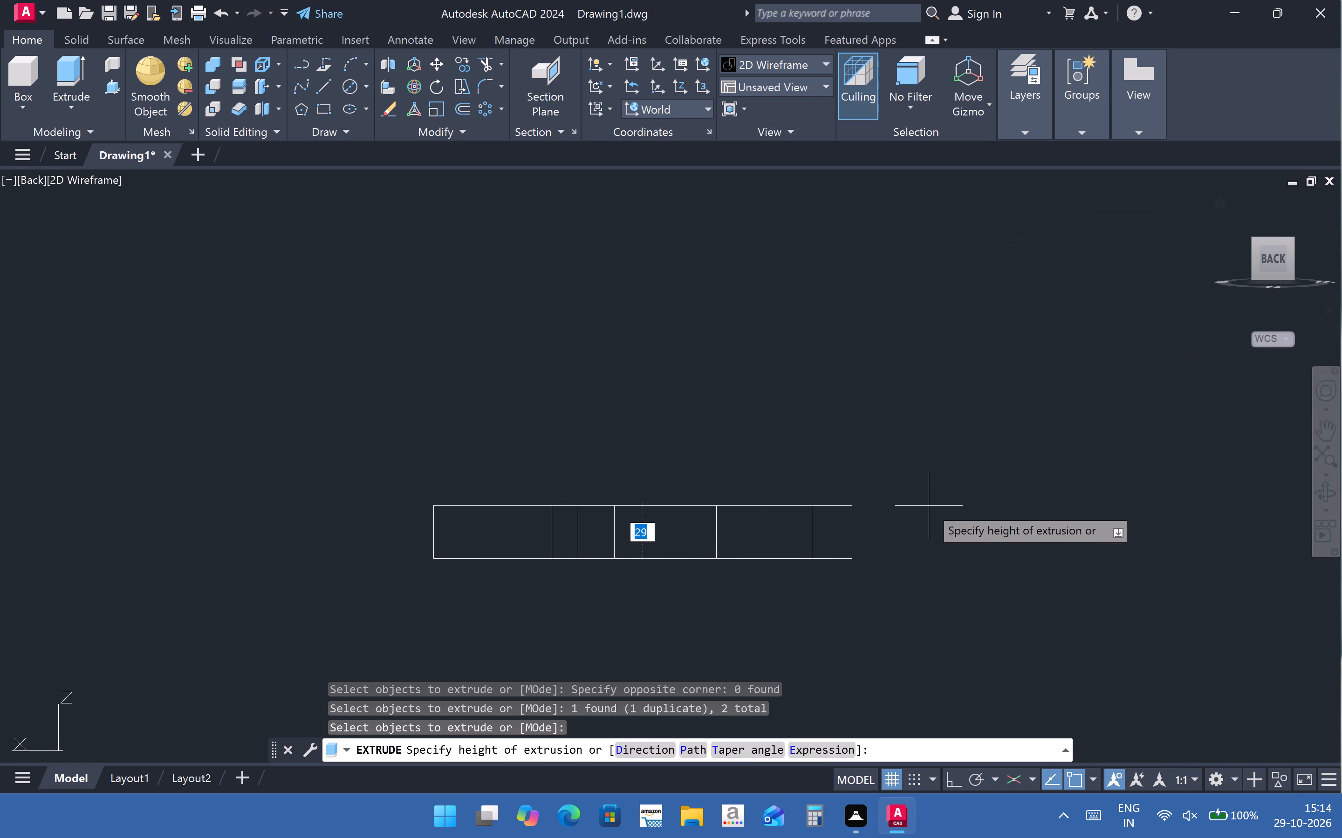
click(835, 493)
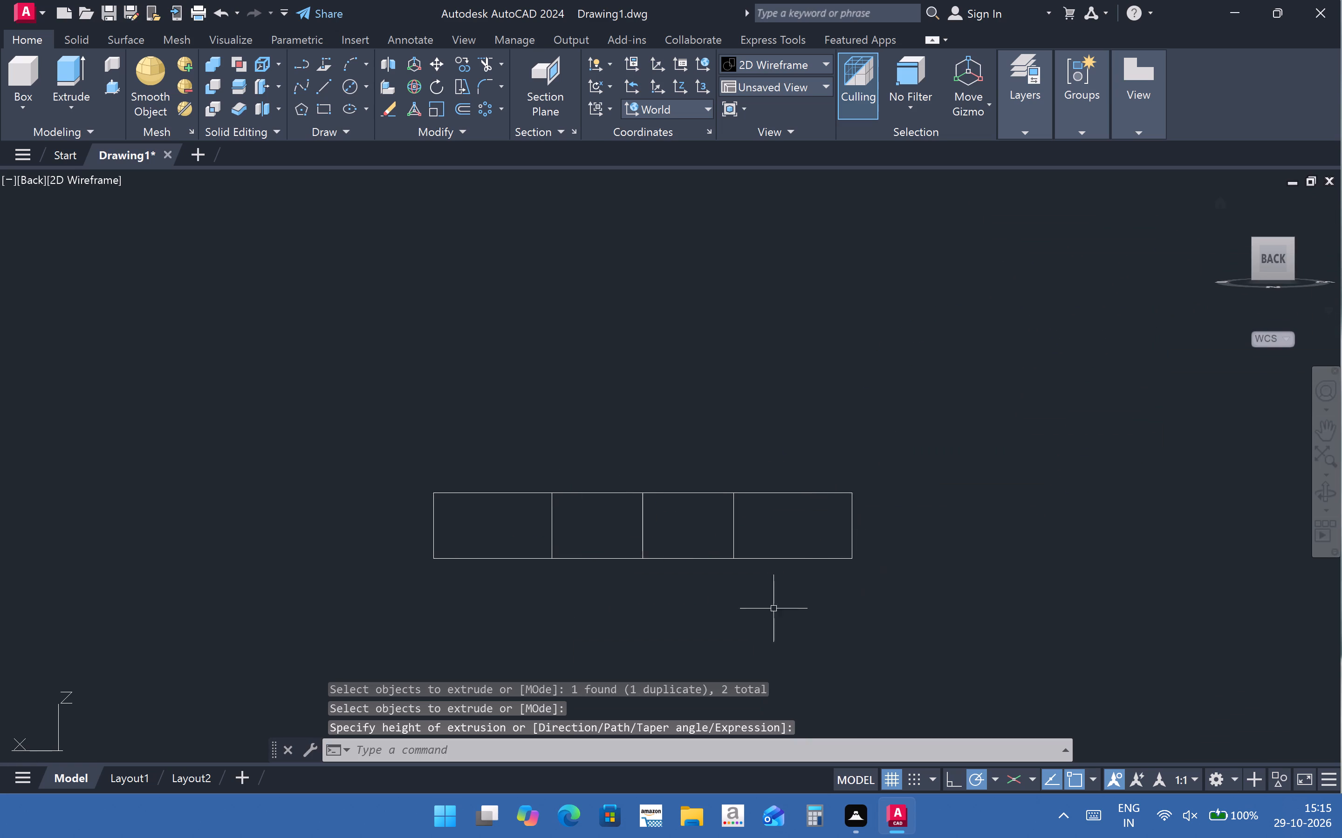
Examine the extruded flange from the top, back and front standard views, and return to the top view with north up.
middle_drag(773, 611, 778, 633)
click(1276, 230)
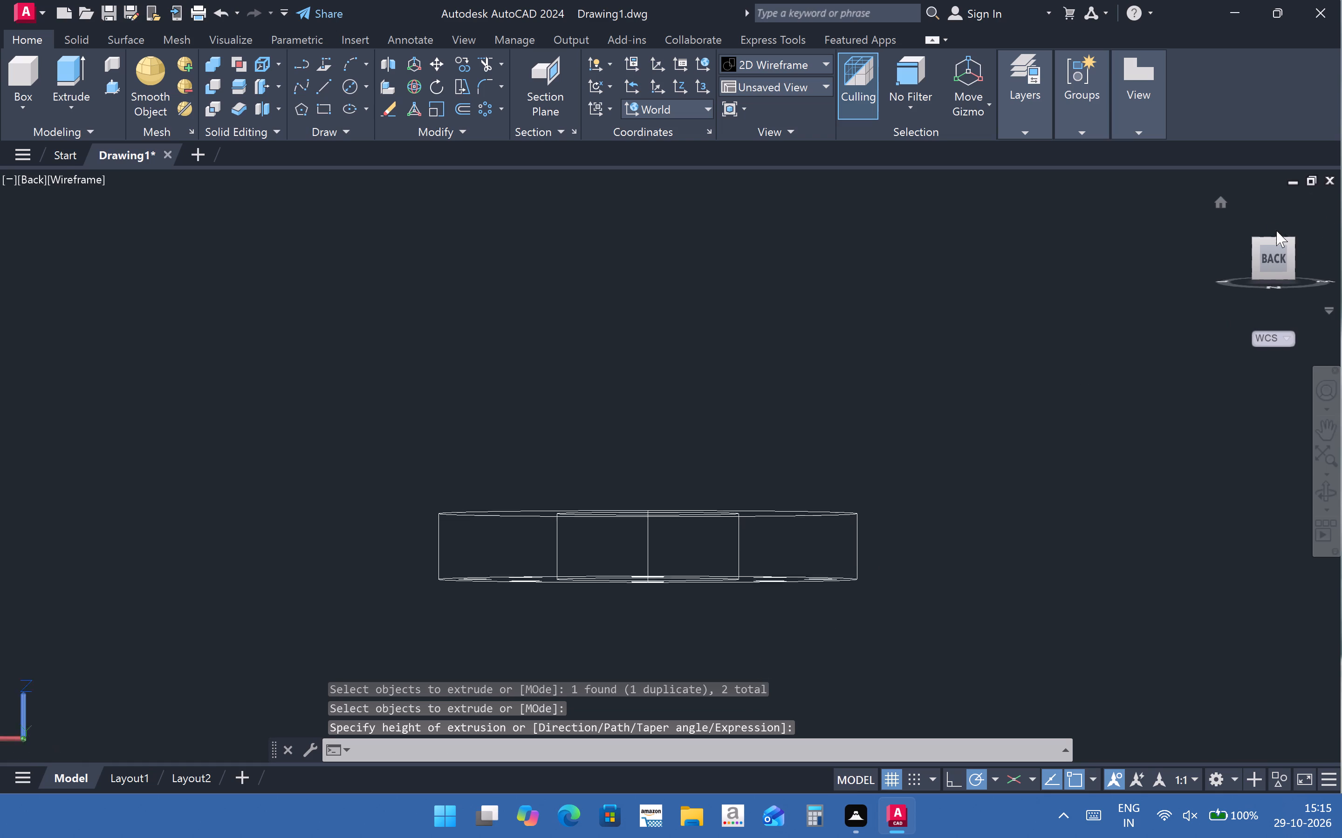
middle_drag(663, 498, 669, 405)
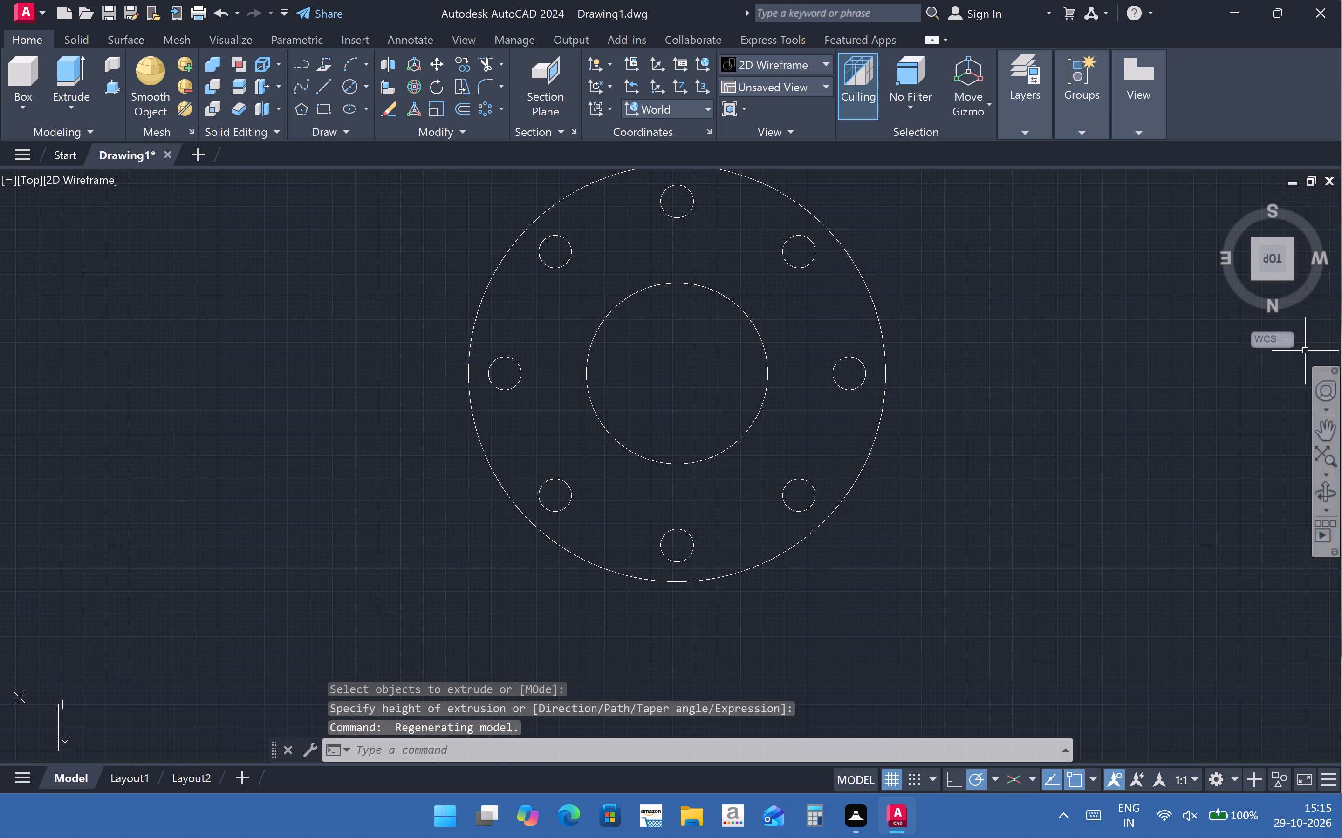
click(1270, 289)
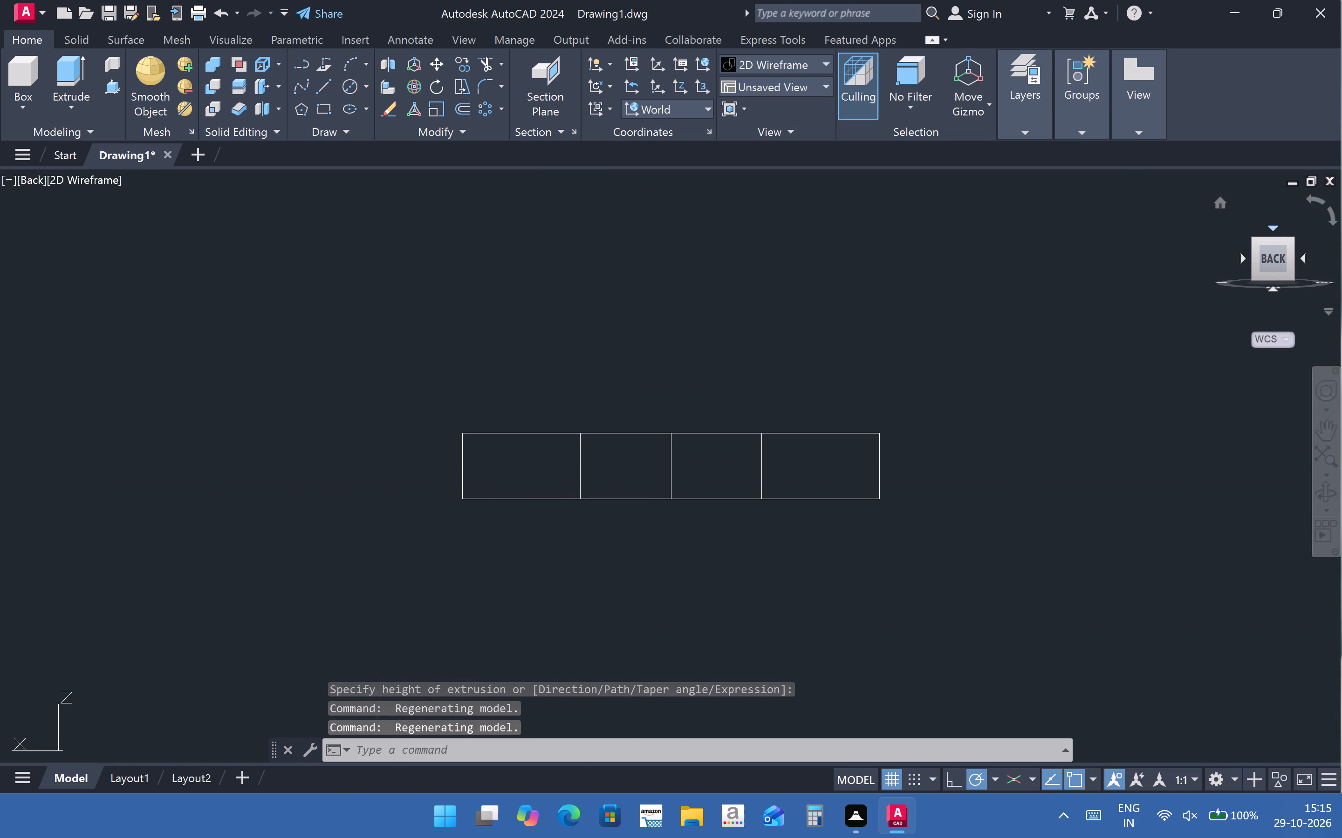
click(1275, 228)
click(1275, 228)
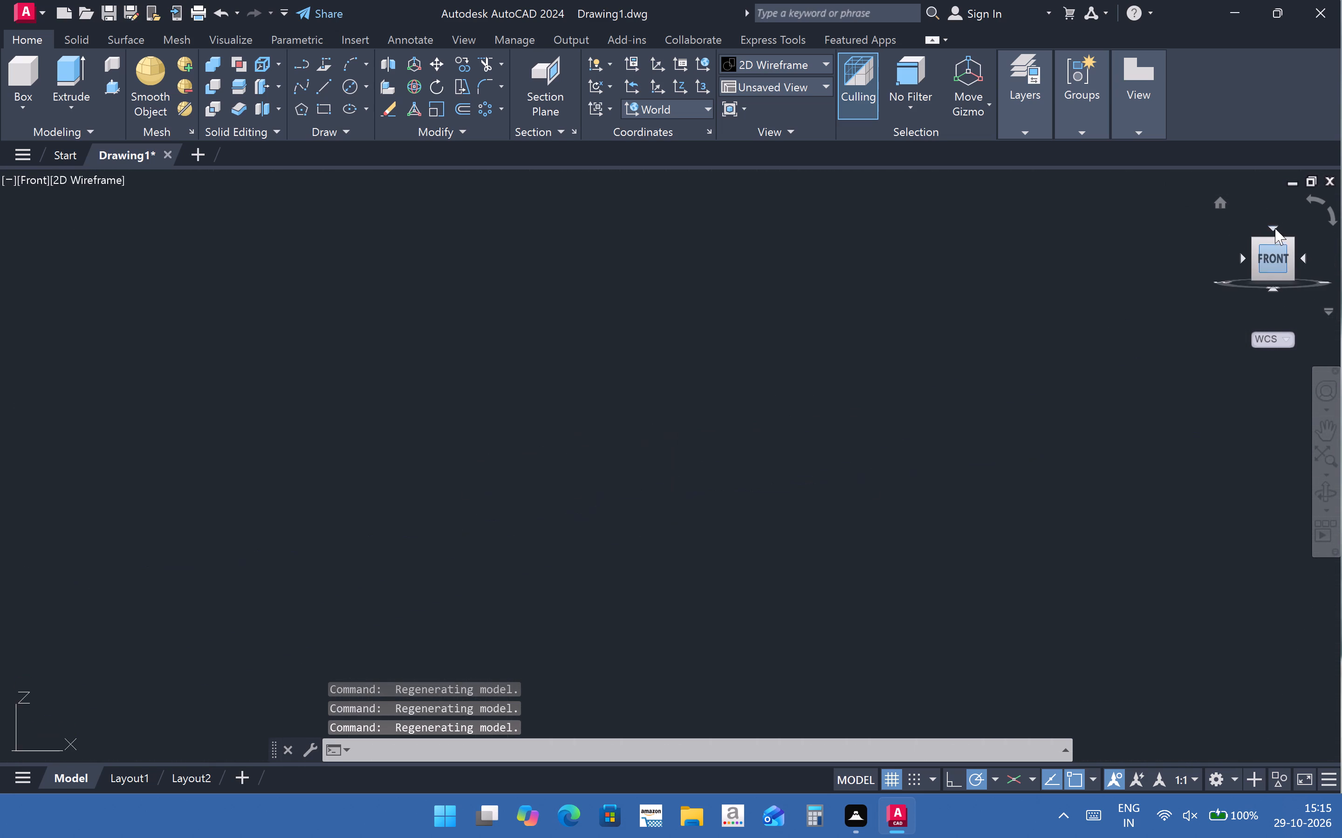
click(1275, 228)
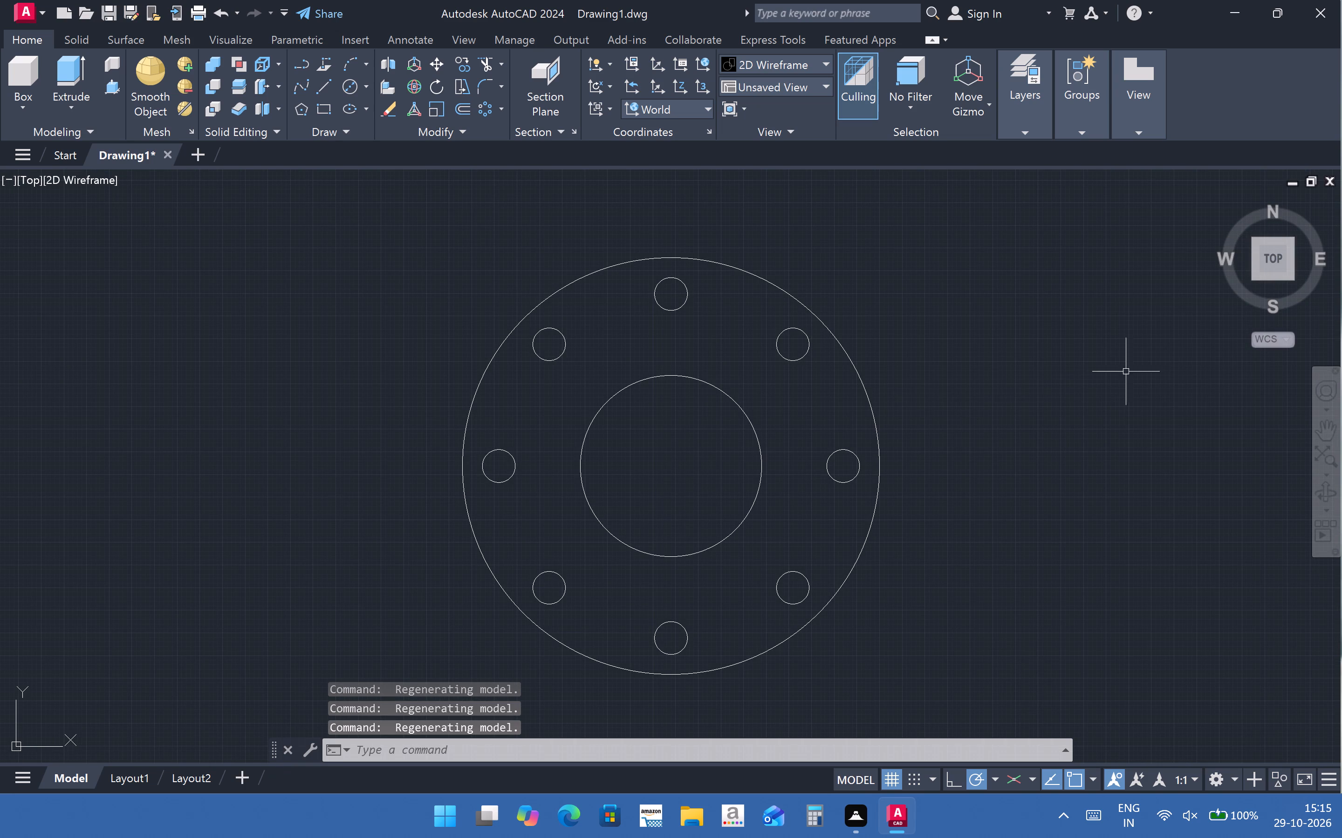
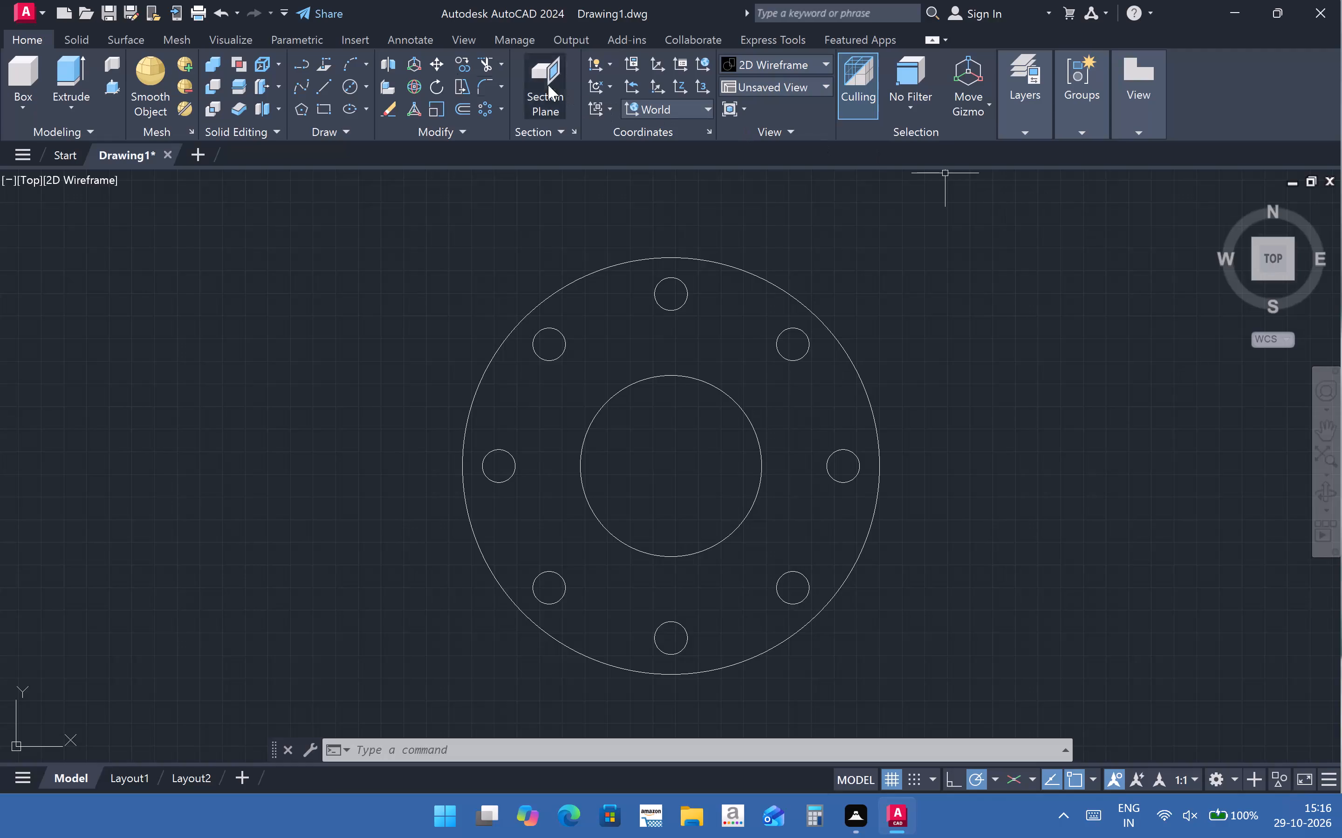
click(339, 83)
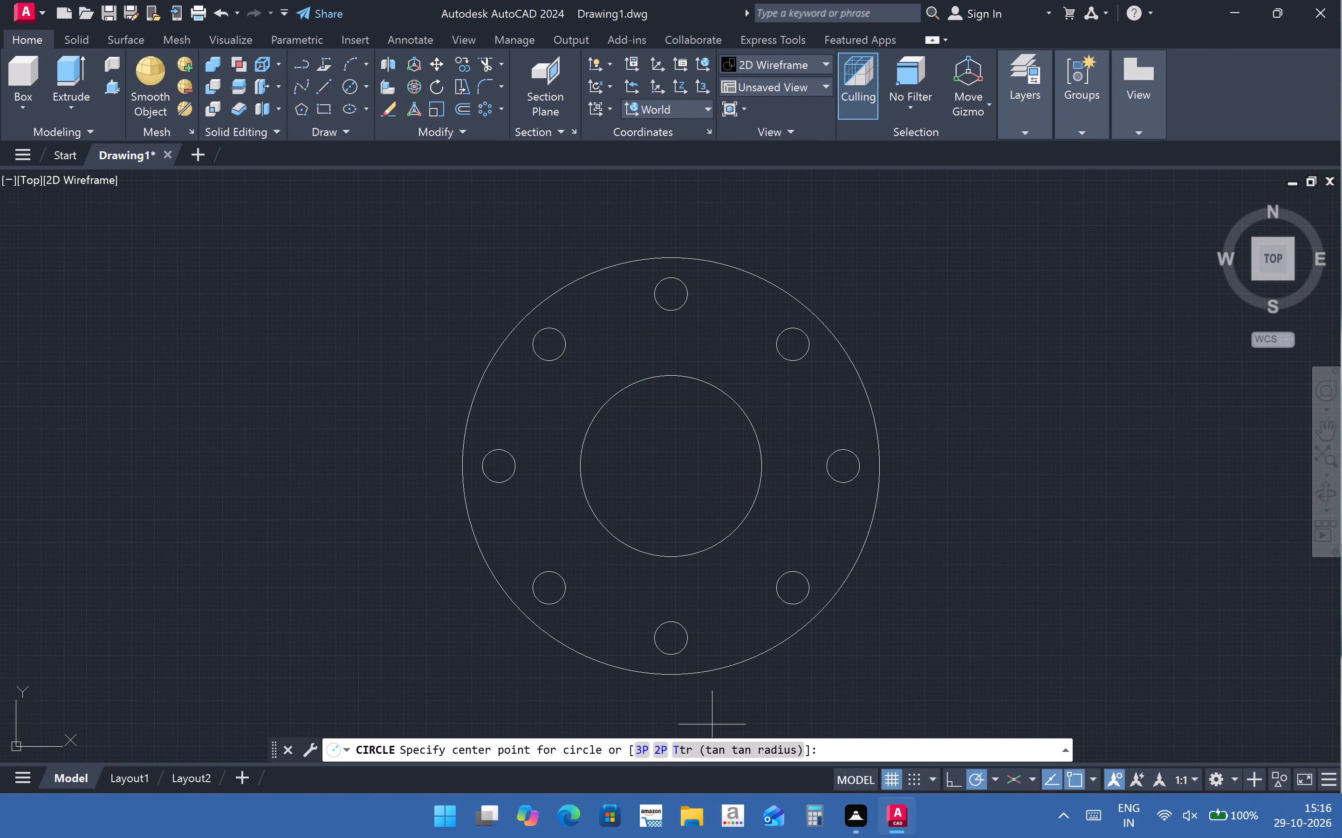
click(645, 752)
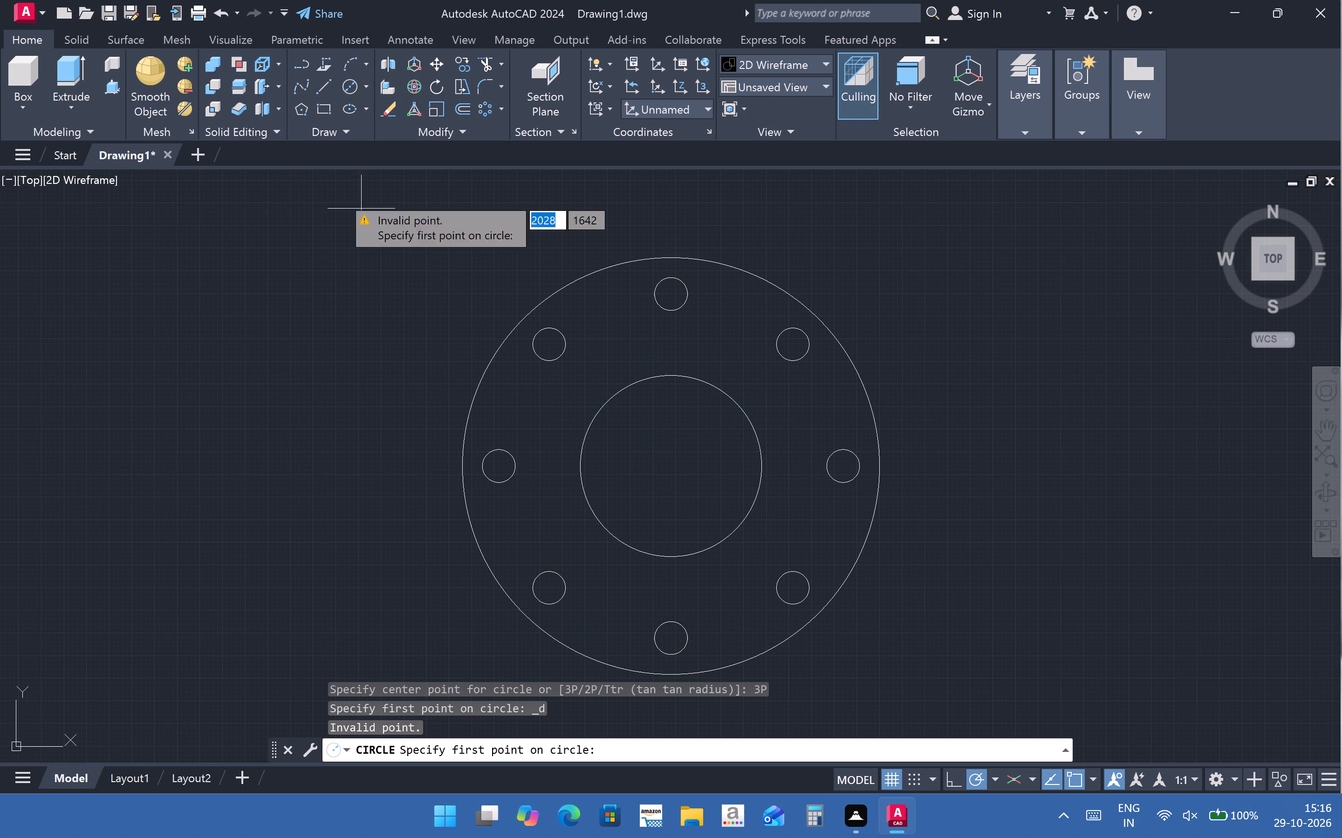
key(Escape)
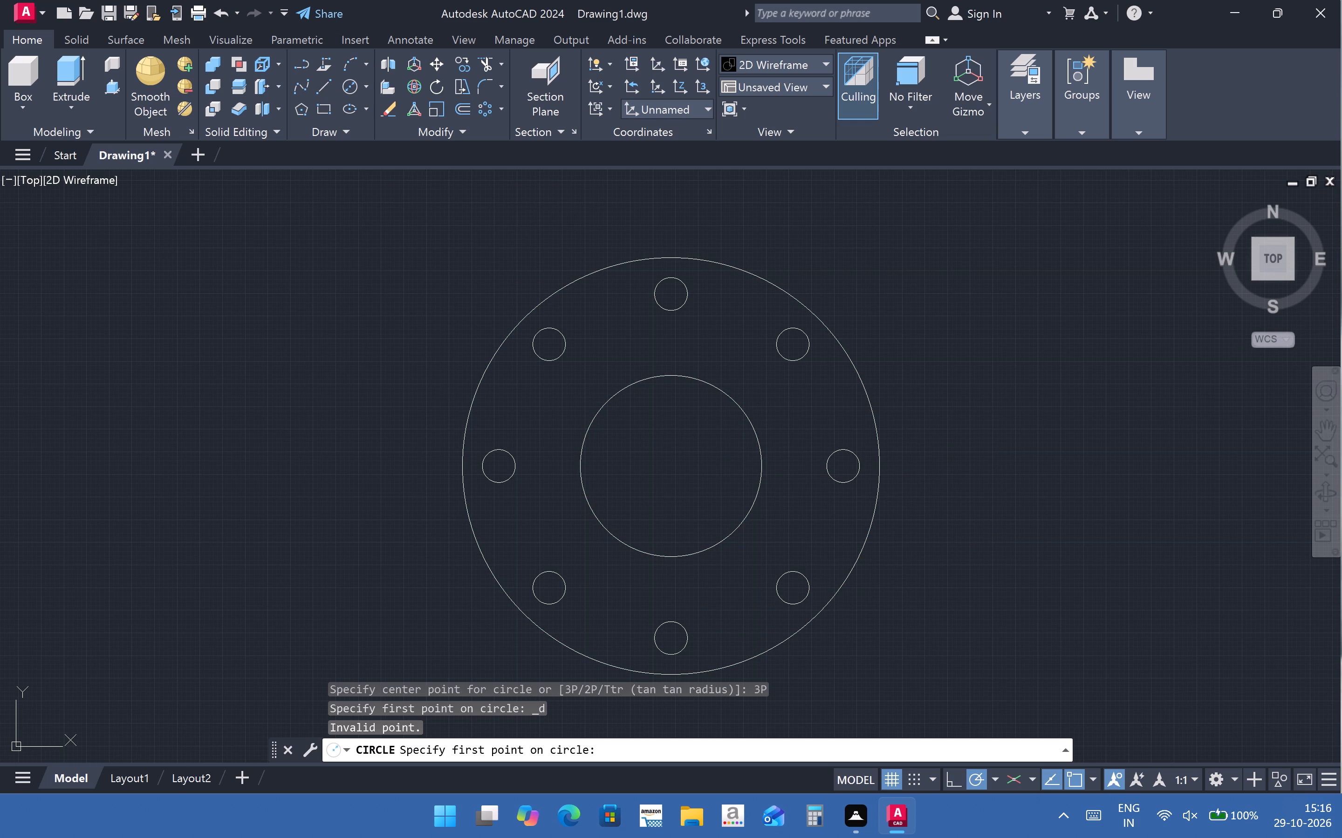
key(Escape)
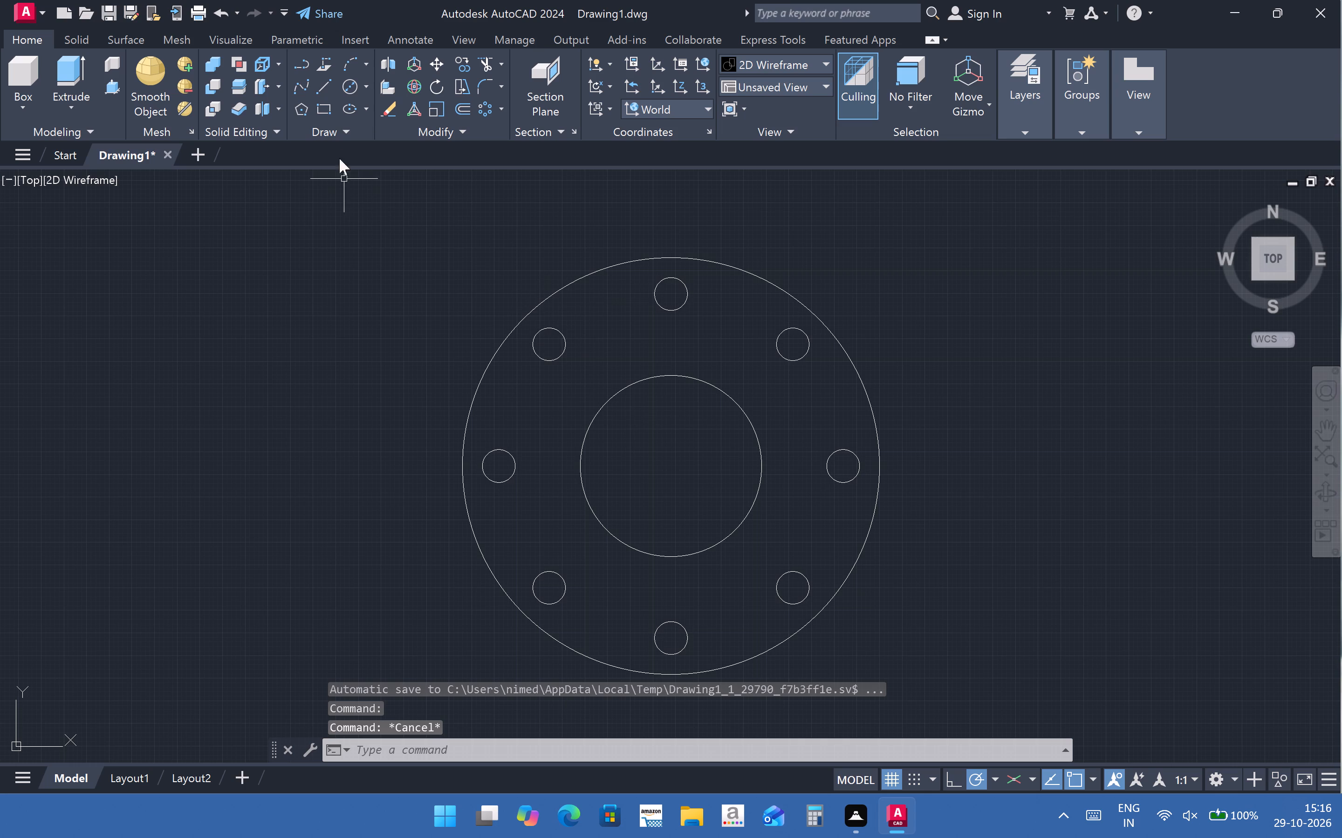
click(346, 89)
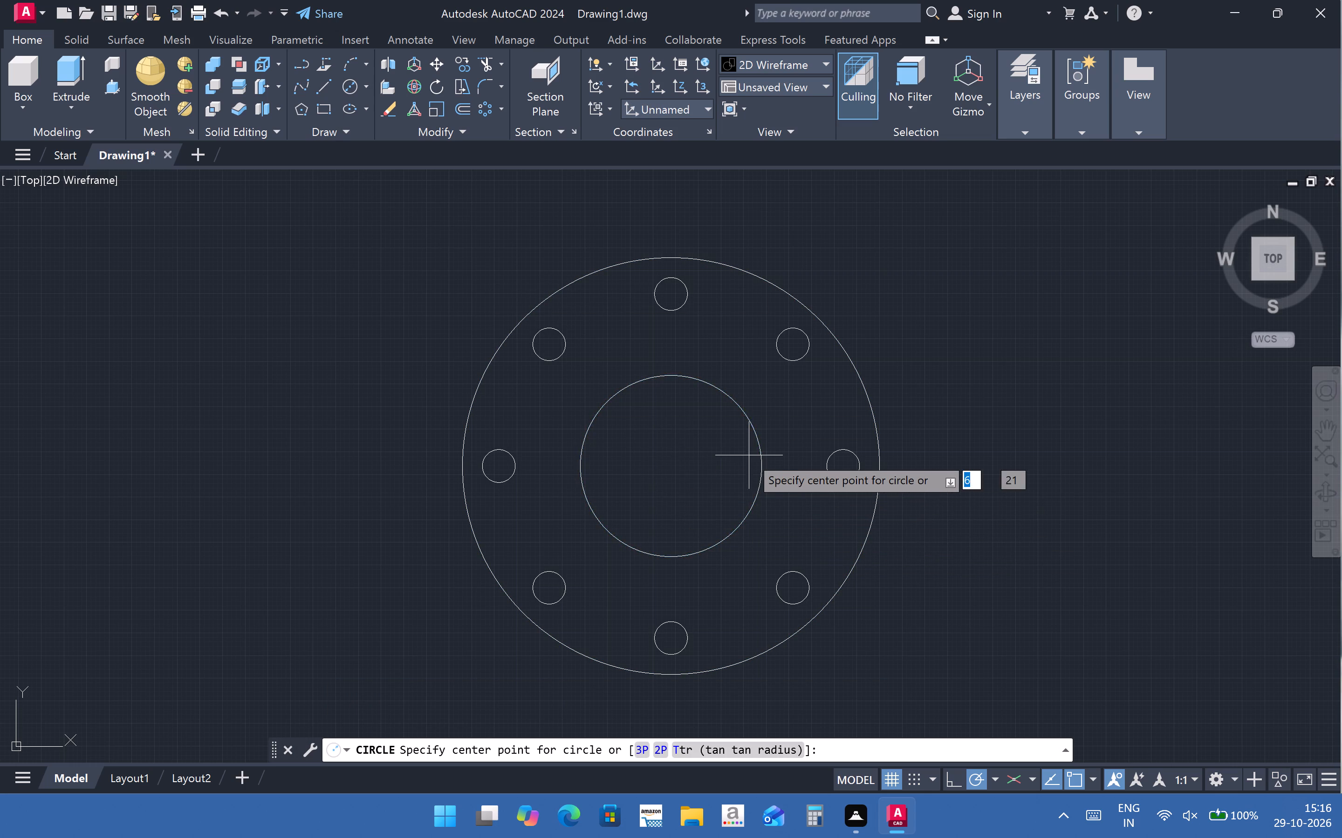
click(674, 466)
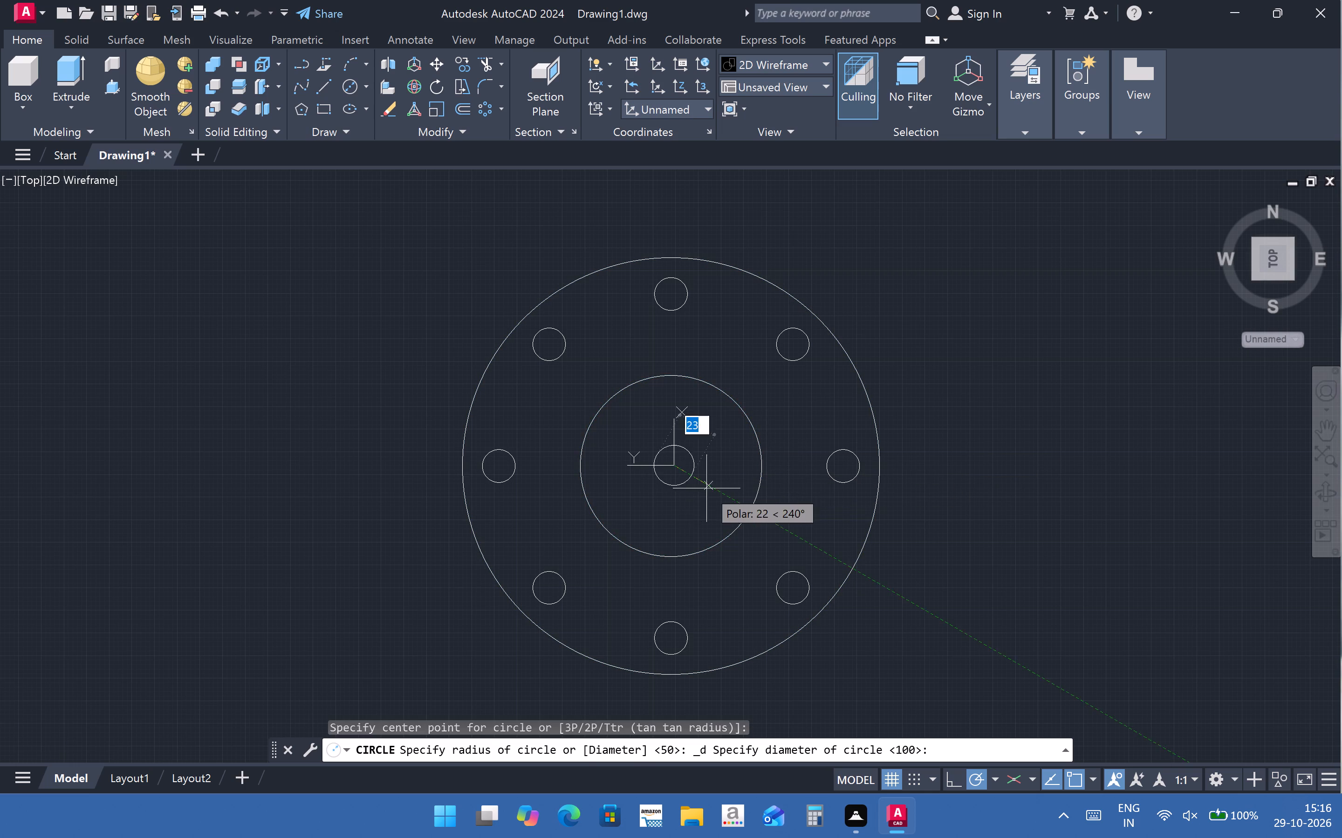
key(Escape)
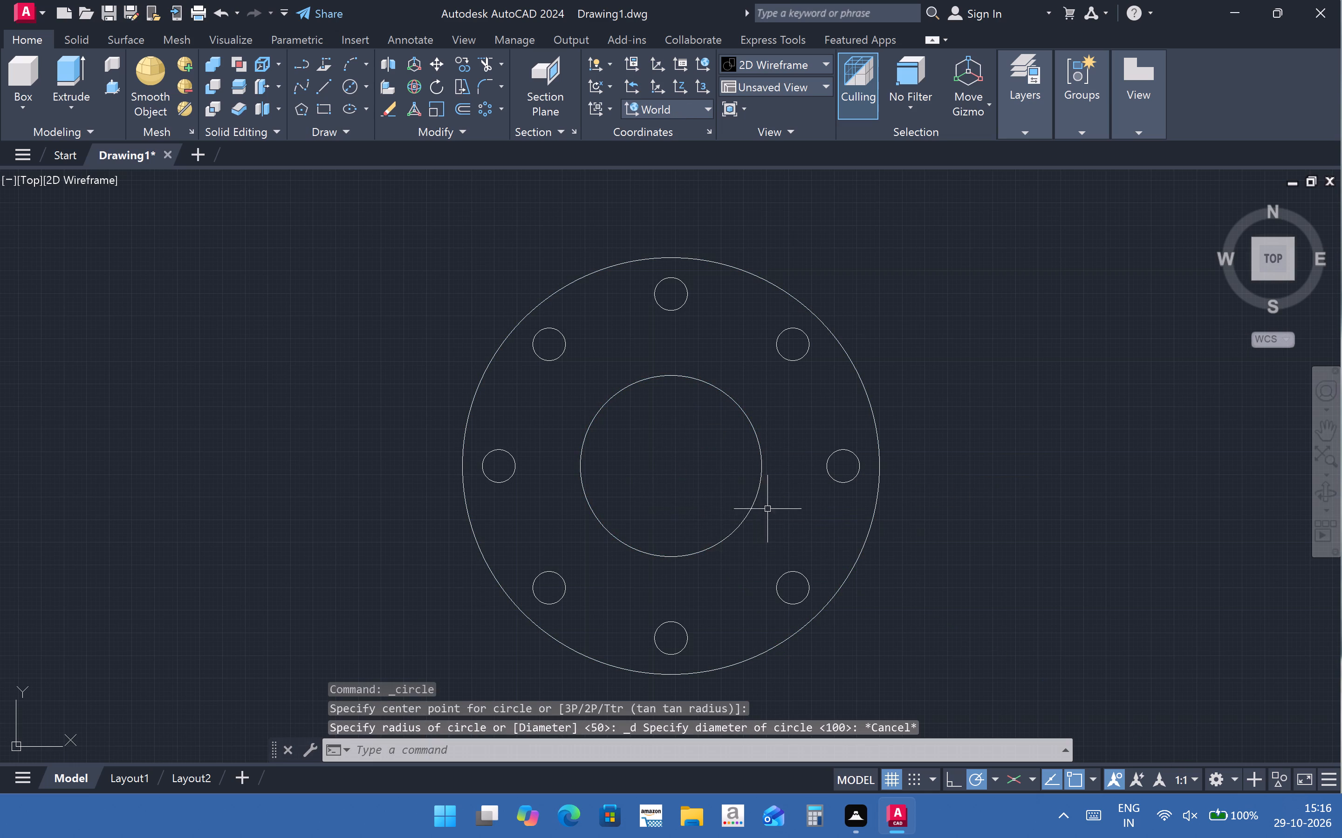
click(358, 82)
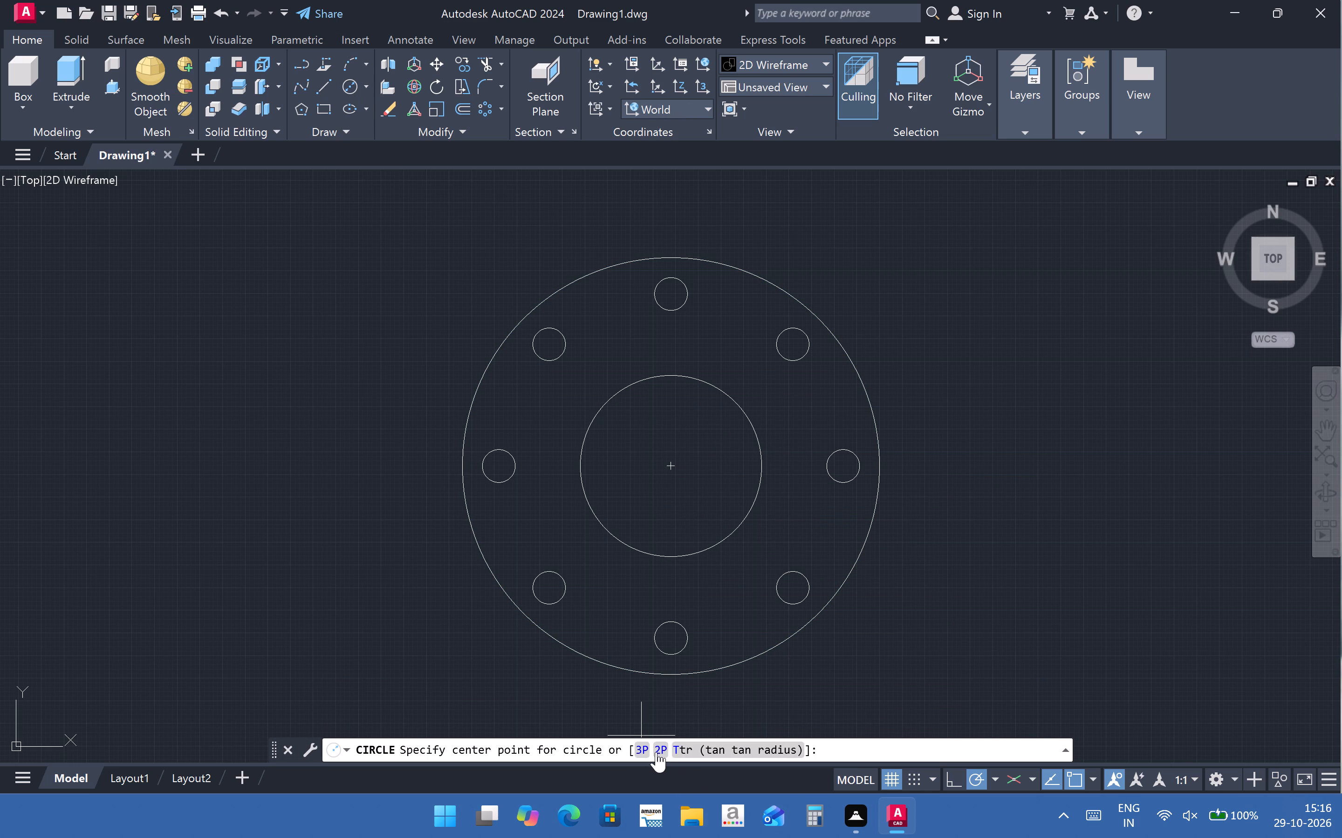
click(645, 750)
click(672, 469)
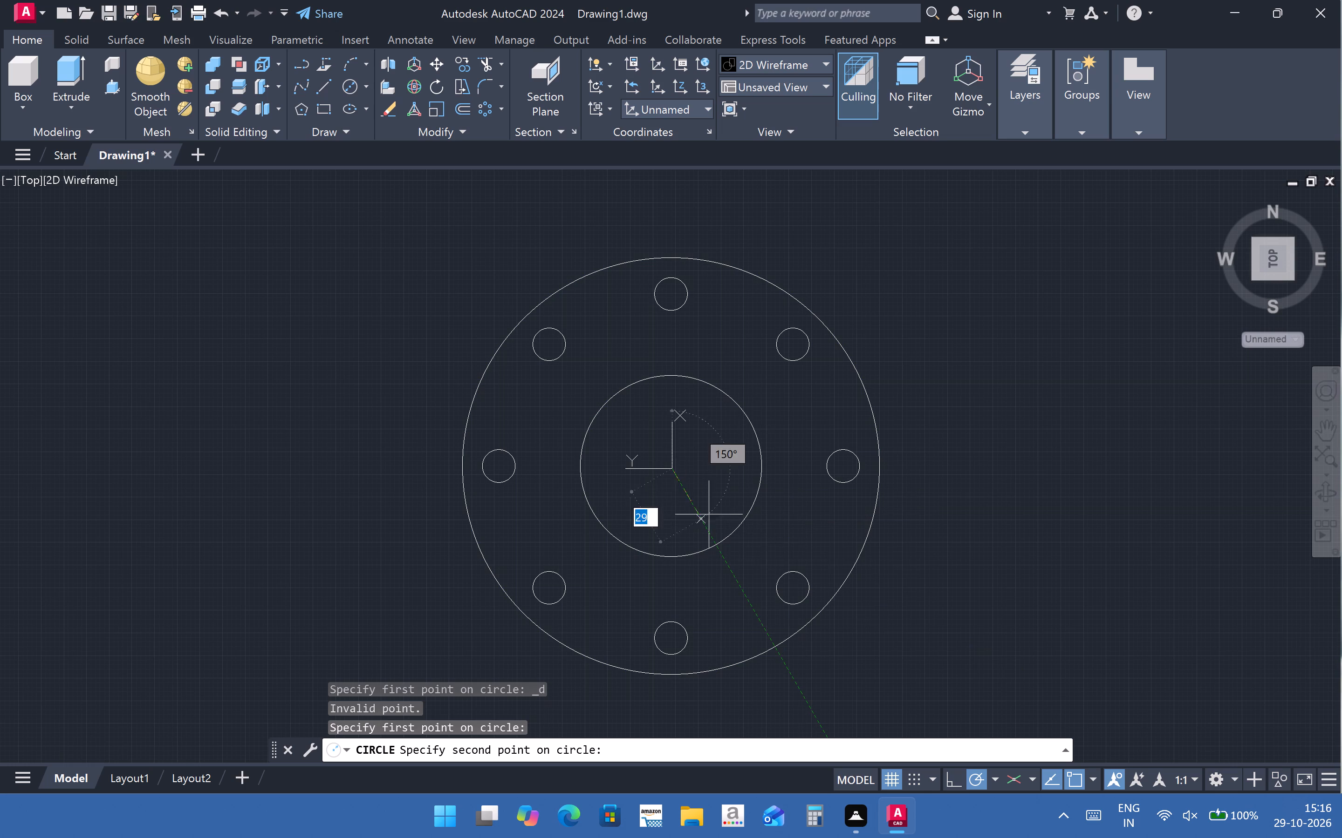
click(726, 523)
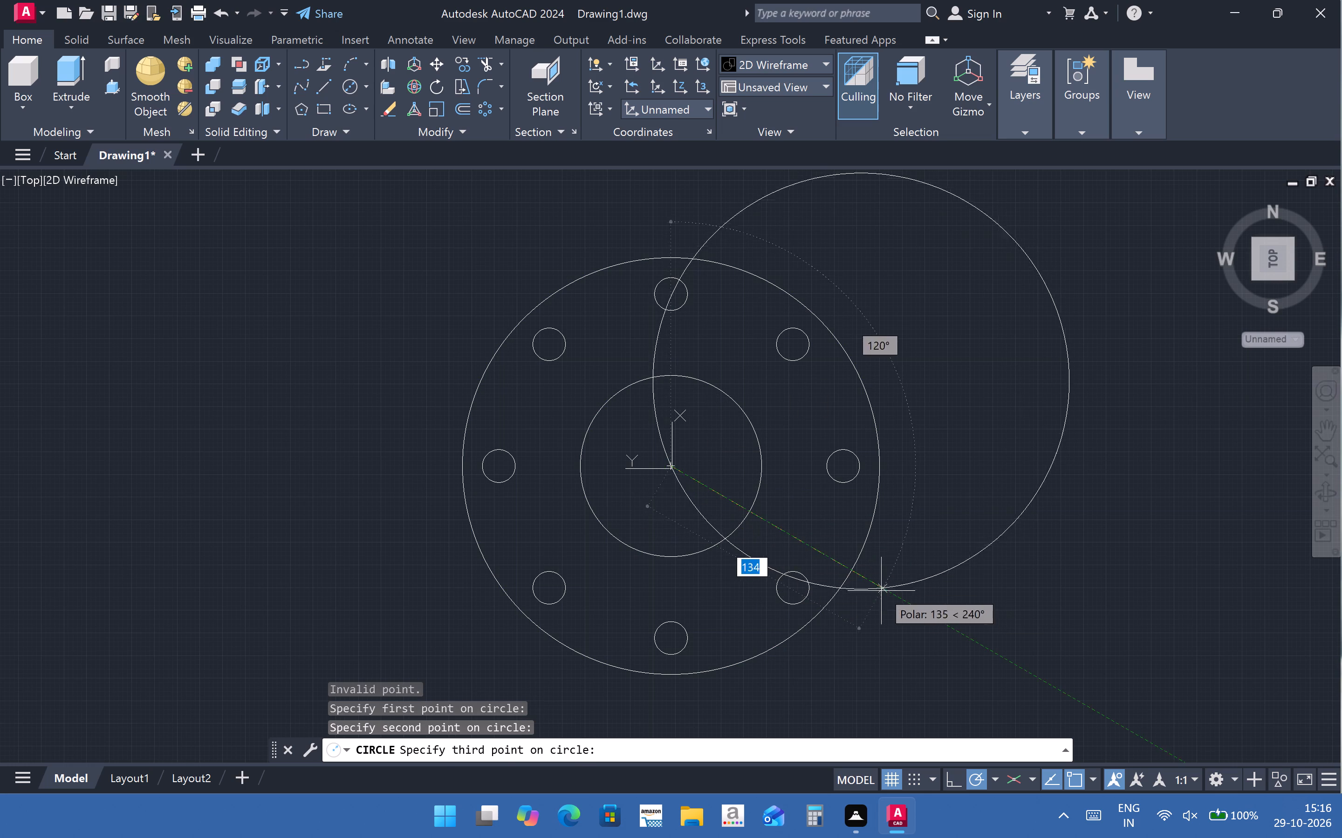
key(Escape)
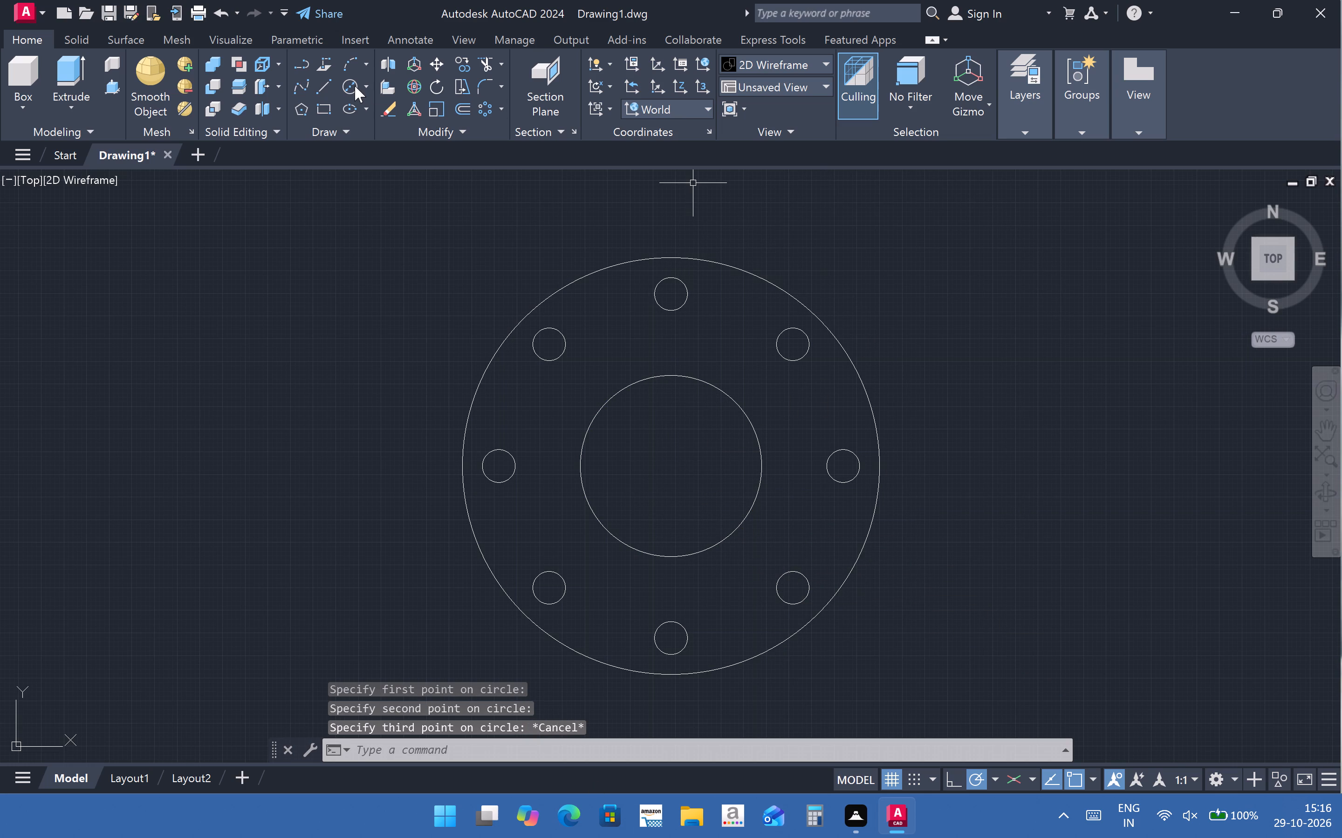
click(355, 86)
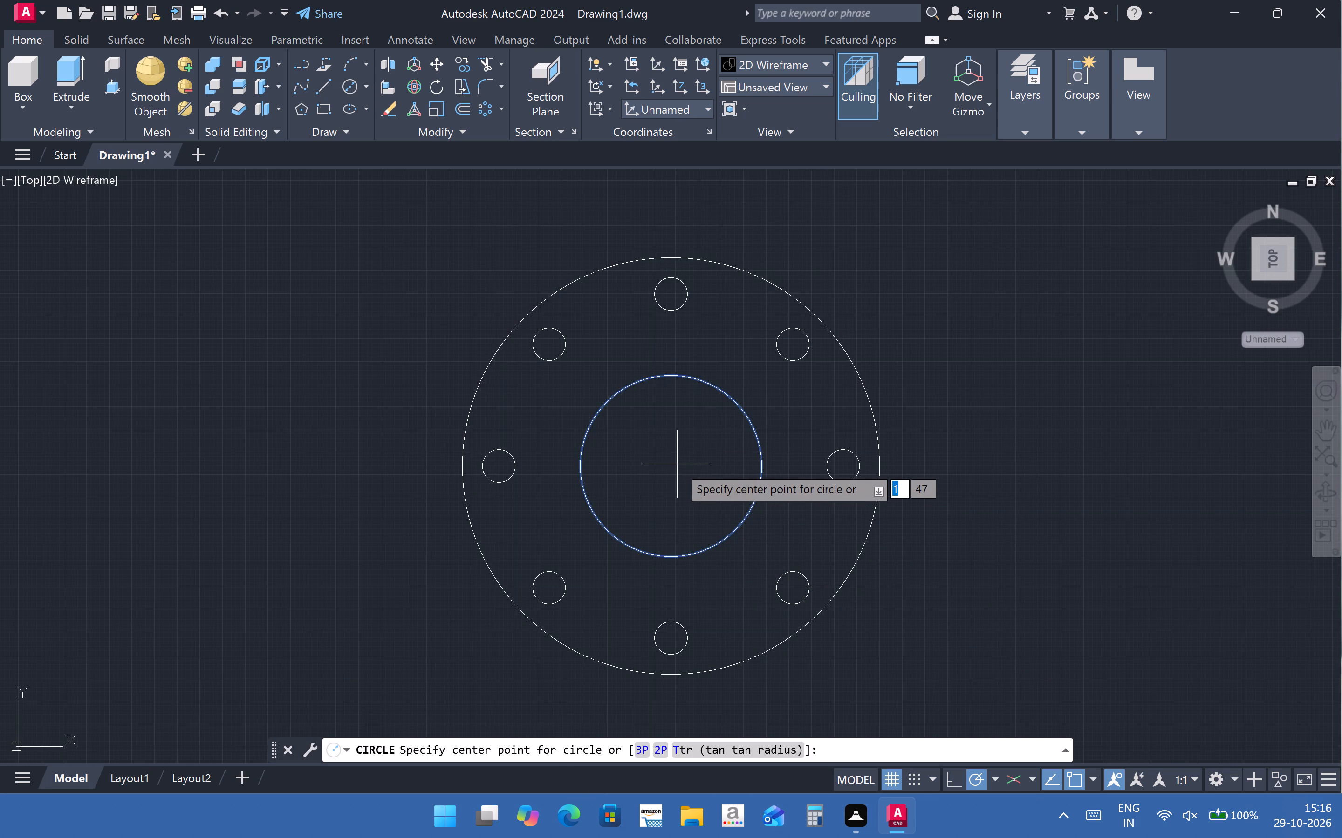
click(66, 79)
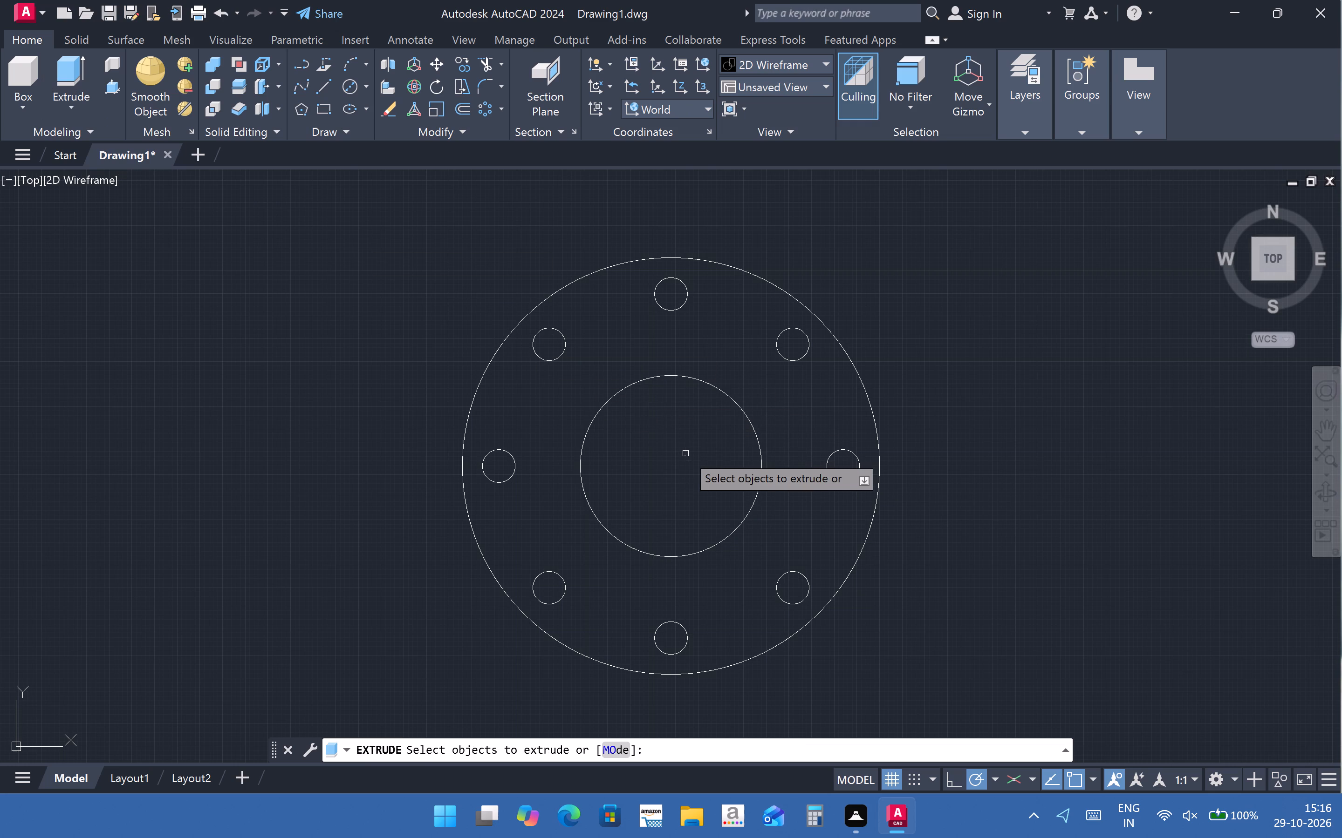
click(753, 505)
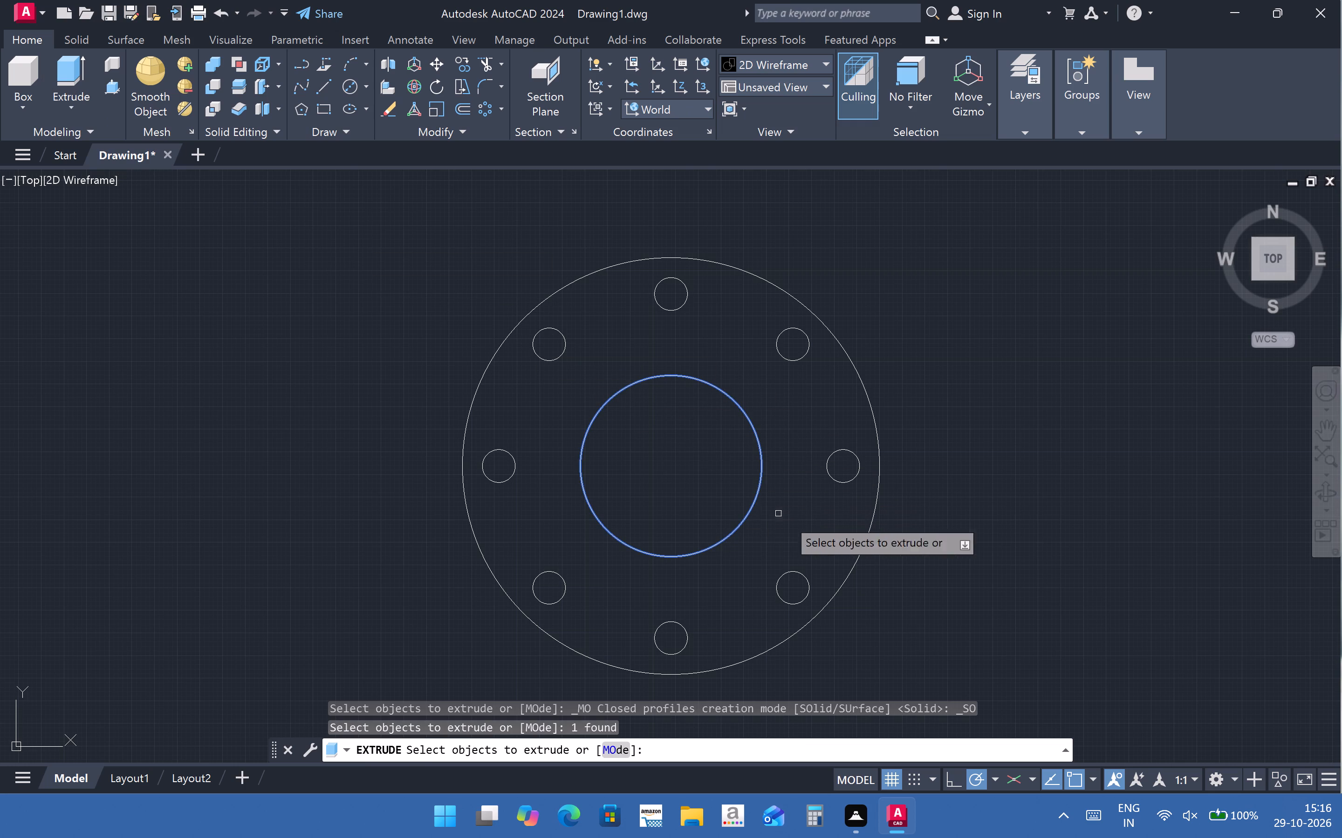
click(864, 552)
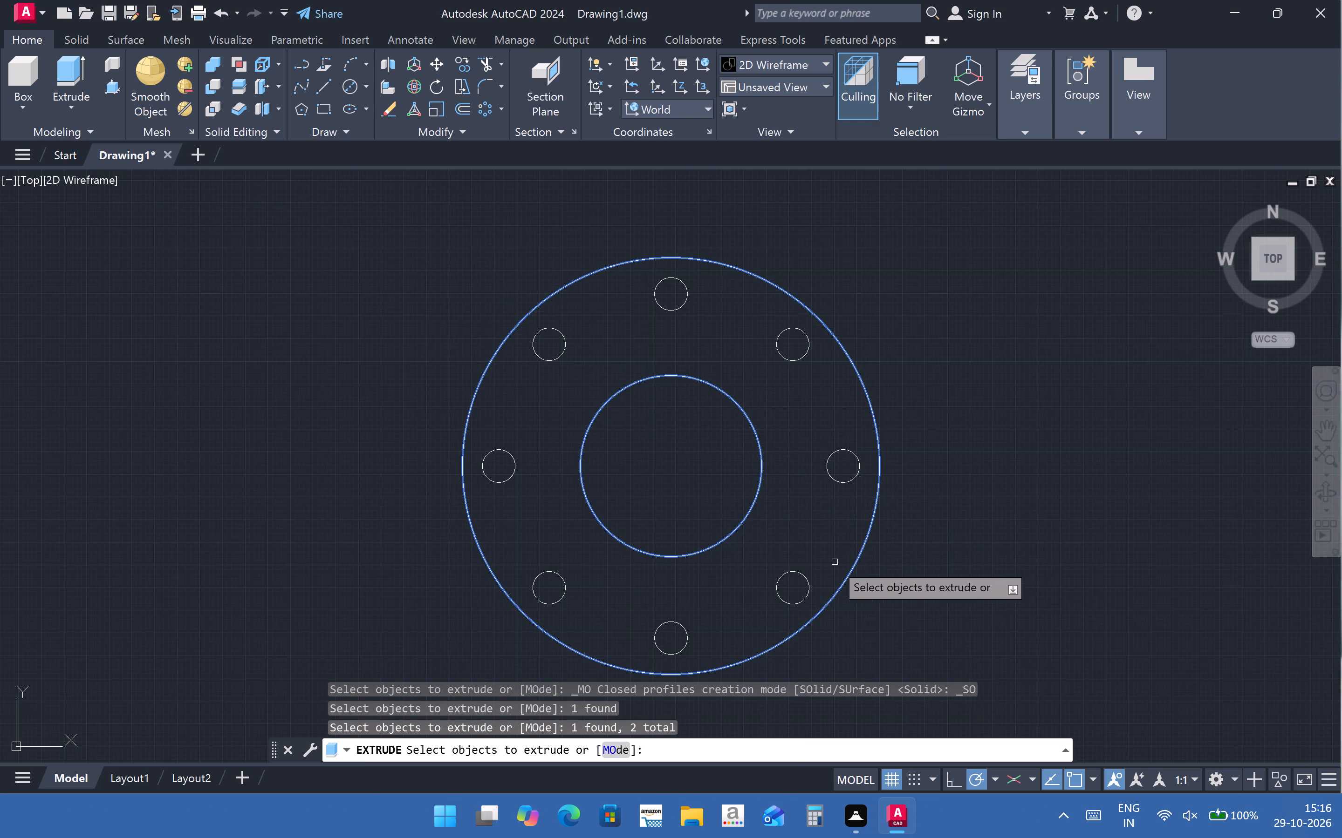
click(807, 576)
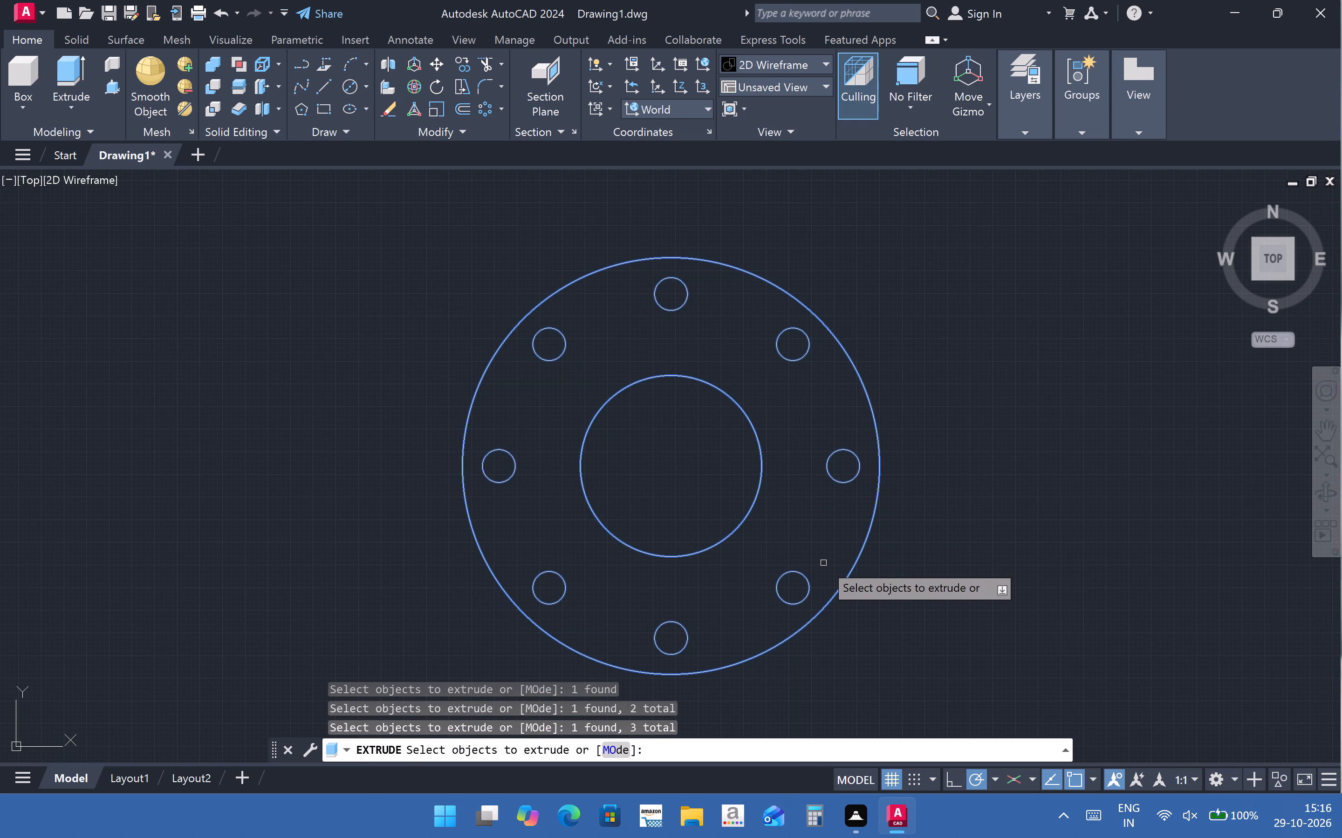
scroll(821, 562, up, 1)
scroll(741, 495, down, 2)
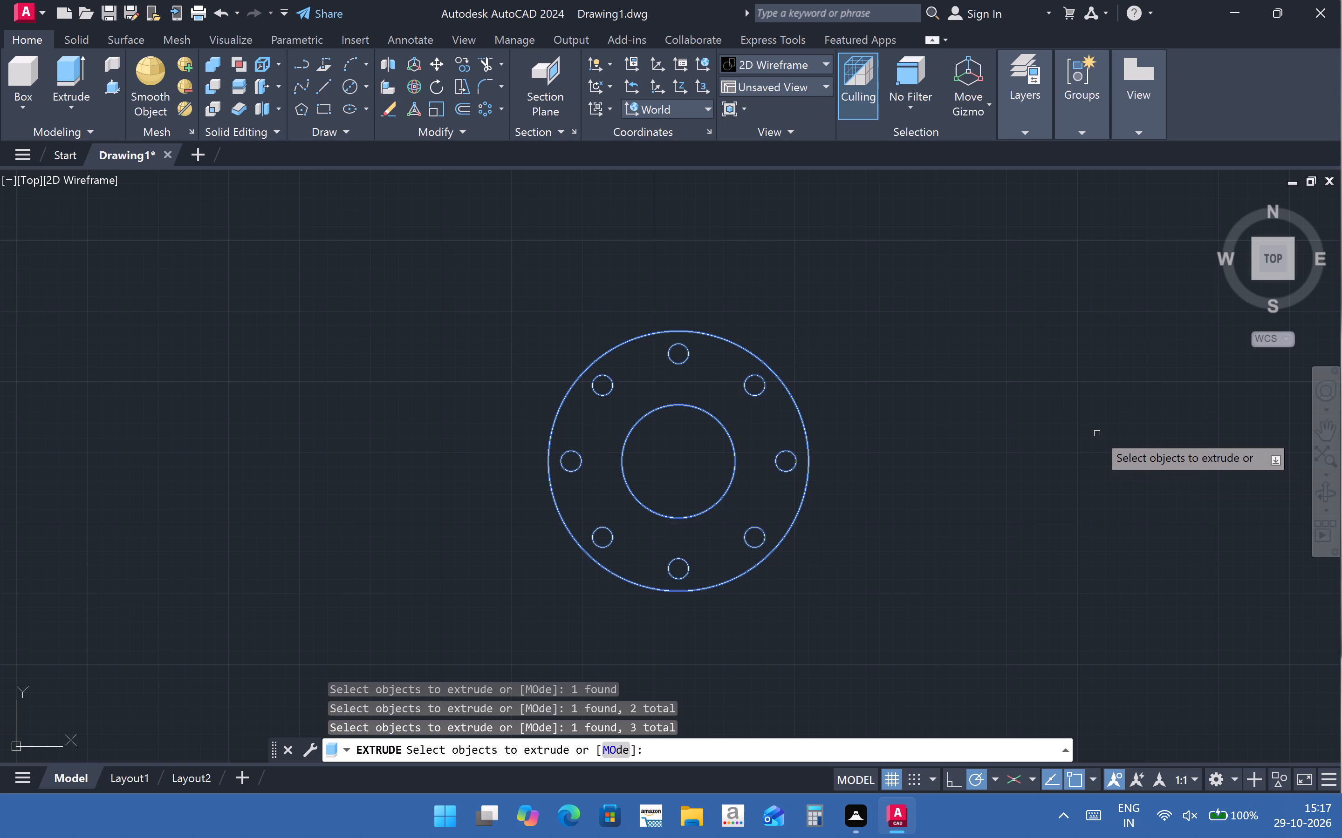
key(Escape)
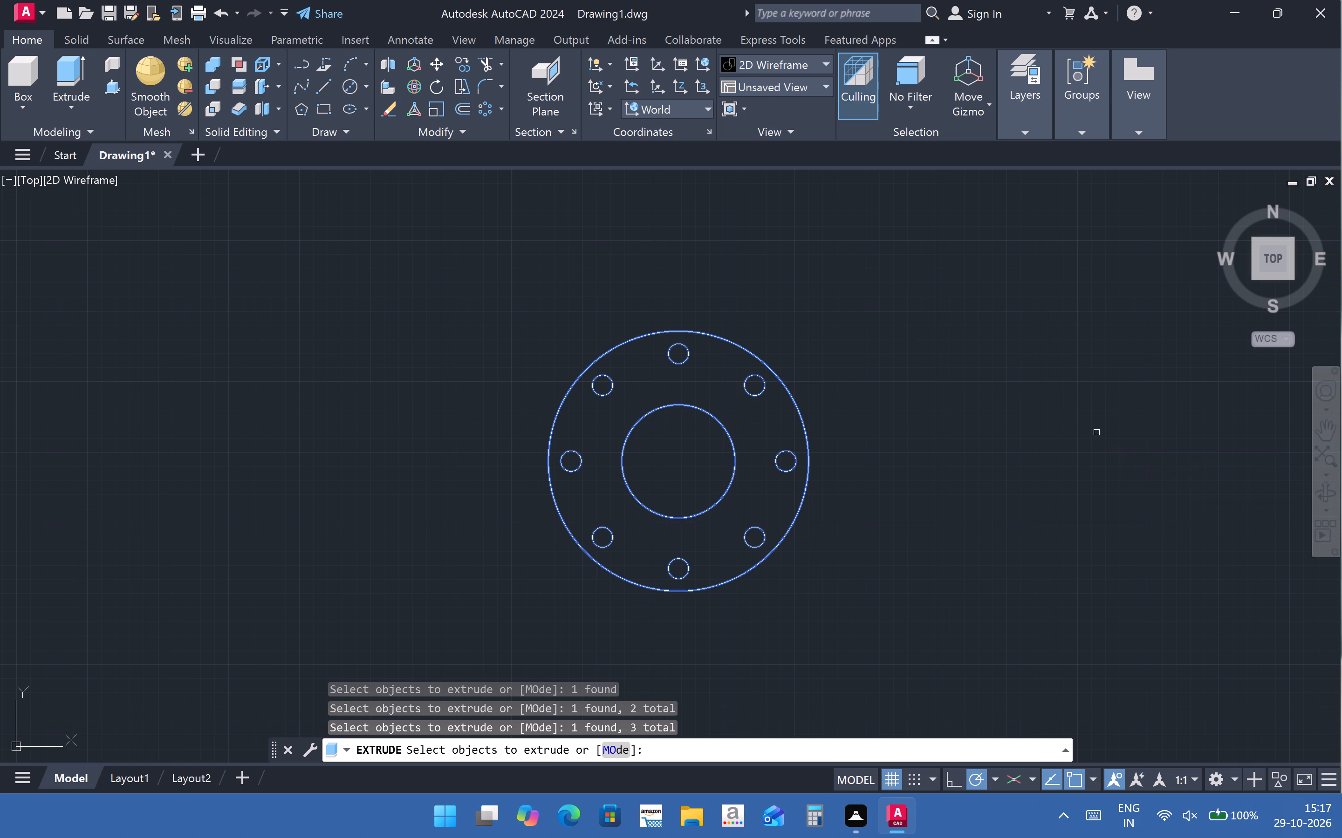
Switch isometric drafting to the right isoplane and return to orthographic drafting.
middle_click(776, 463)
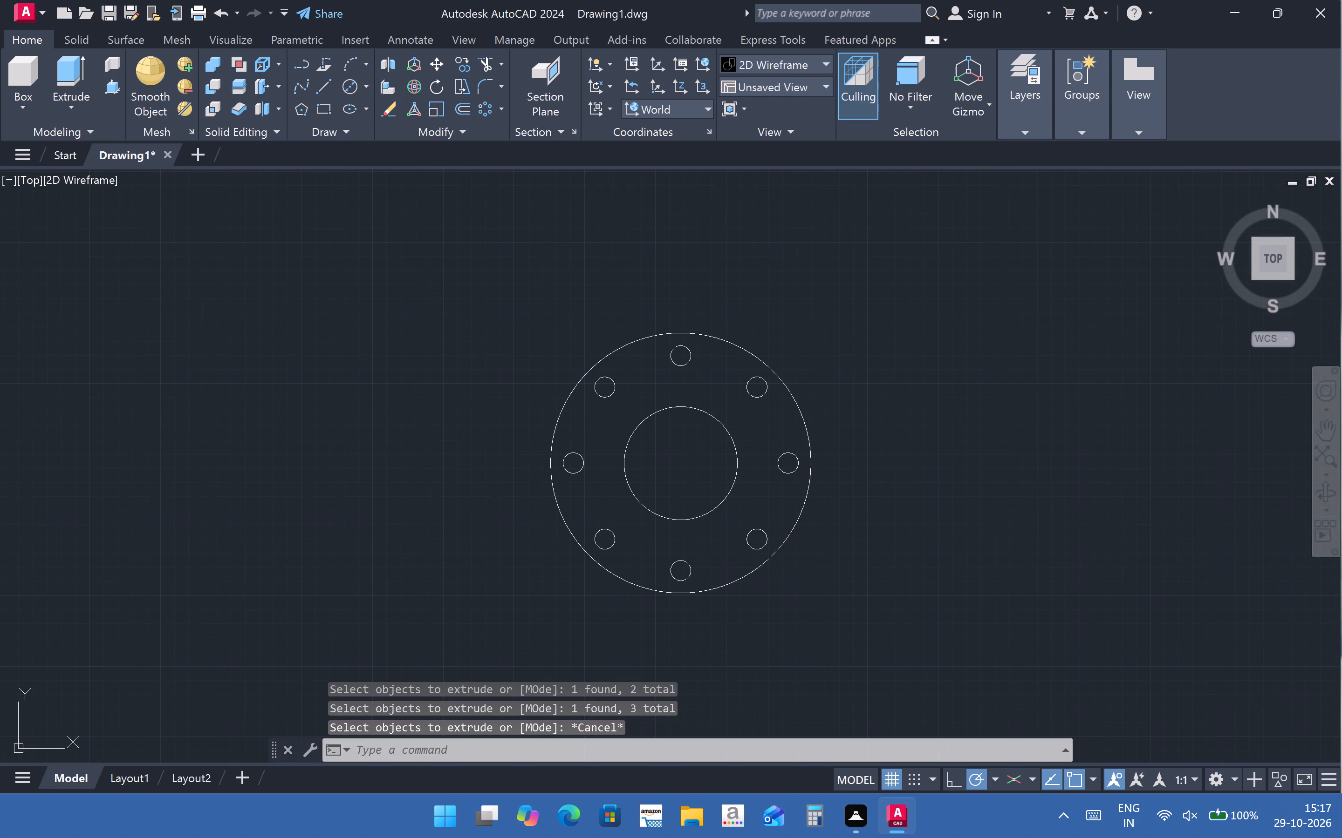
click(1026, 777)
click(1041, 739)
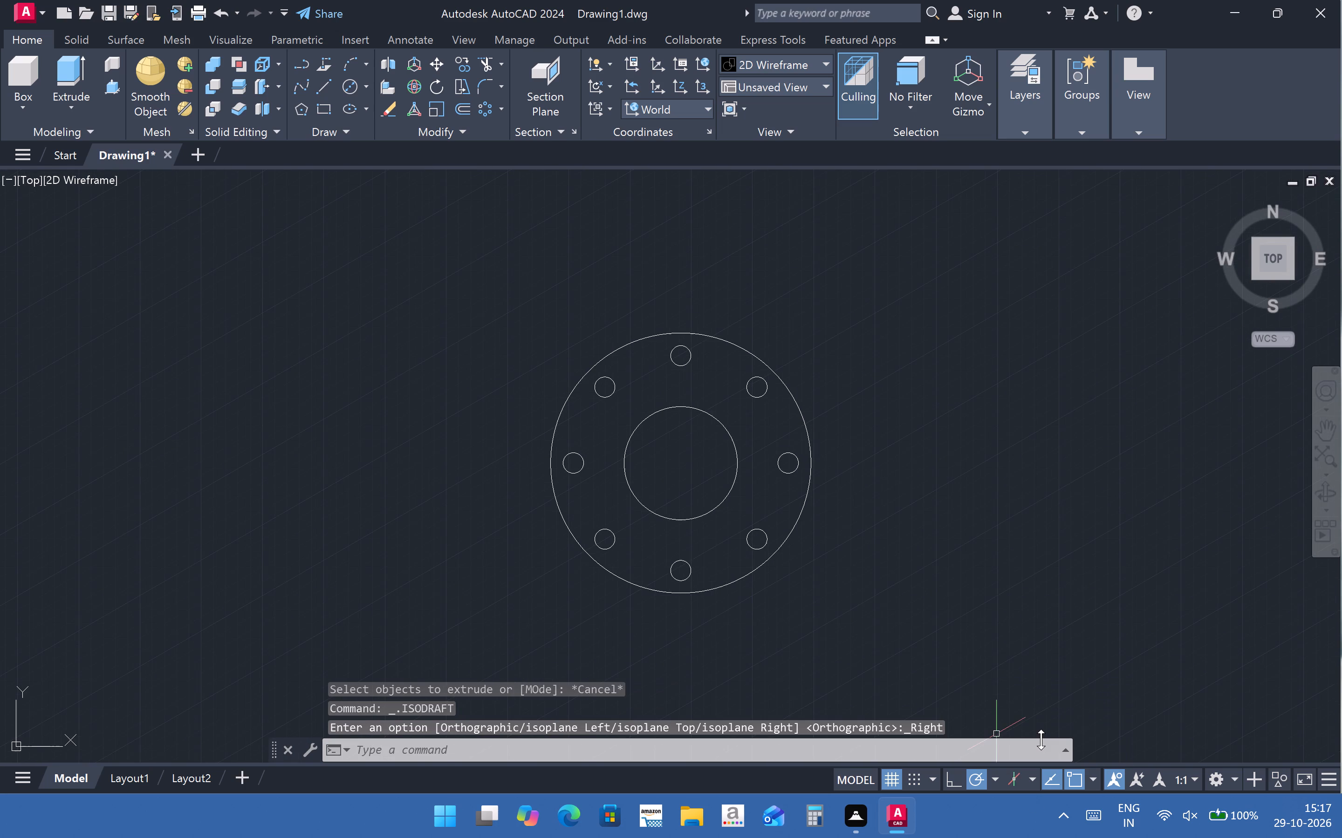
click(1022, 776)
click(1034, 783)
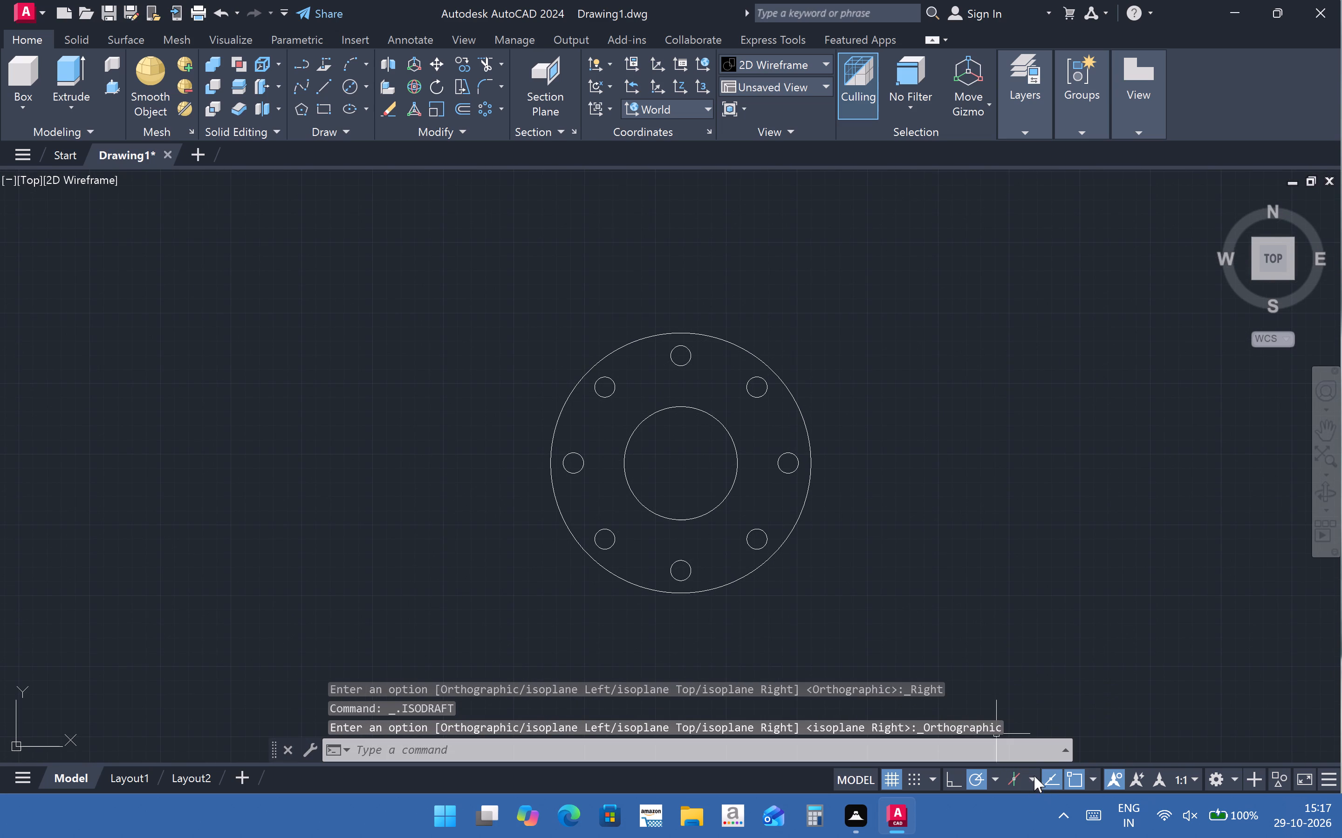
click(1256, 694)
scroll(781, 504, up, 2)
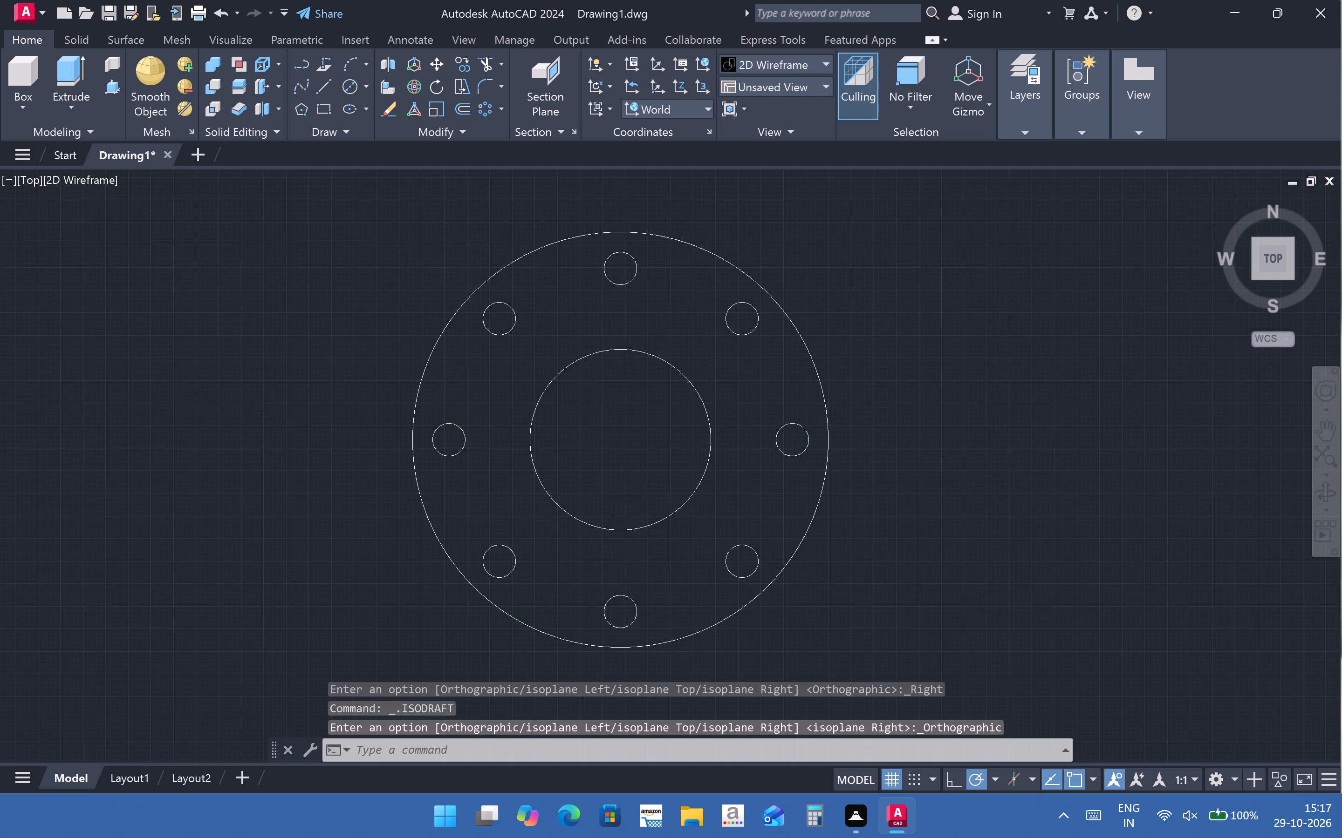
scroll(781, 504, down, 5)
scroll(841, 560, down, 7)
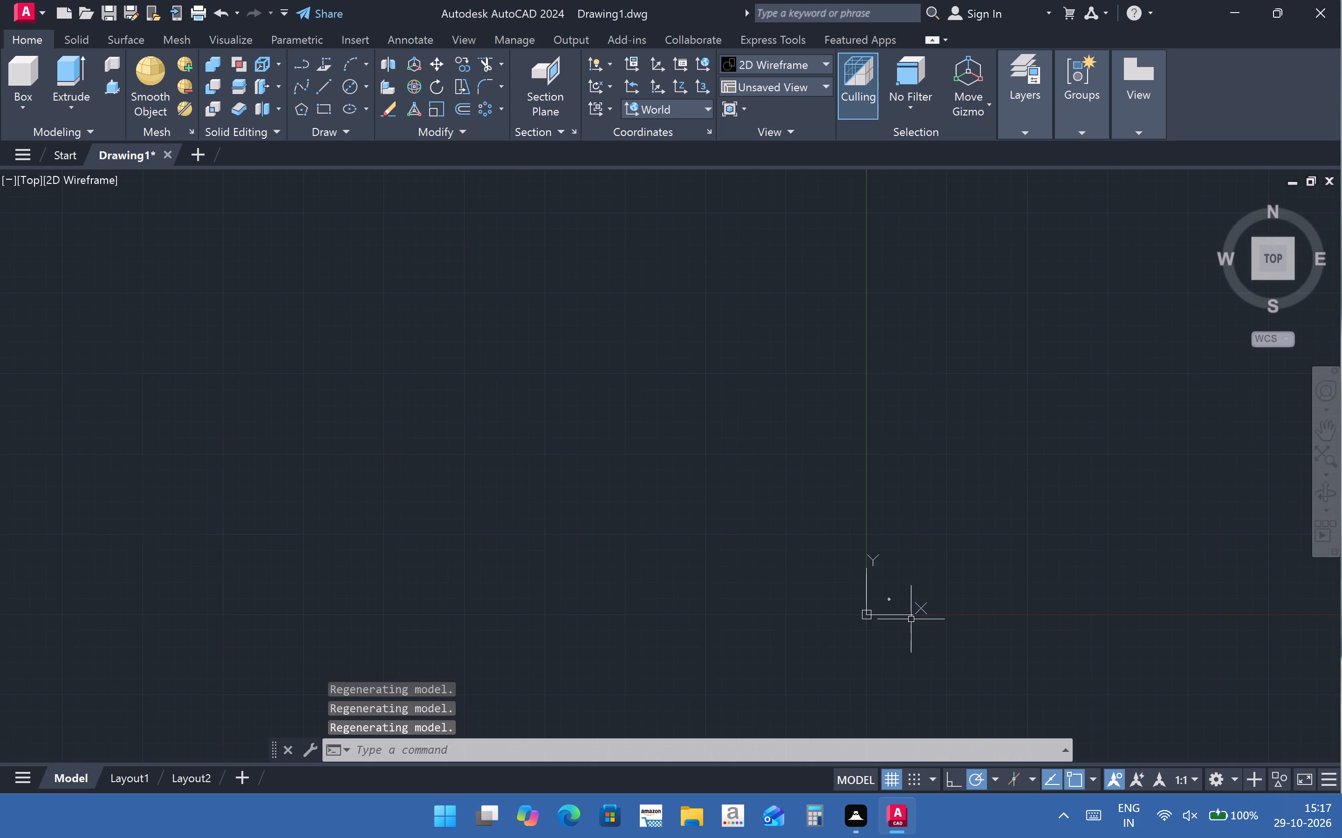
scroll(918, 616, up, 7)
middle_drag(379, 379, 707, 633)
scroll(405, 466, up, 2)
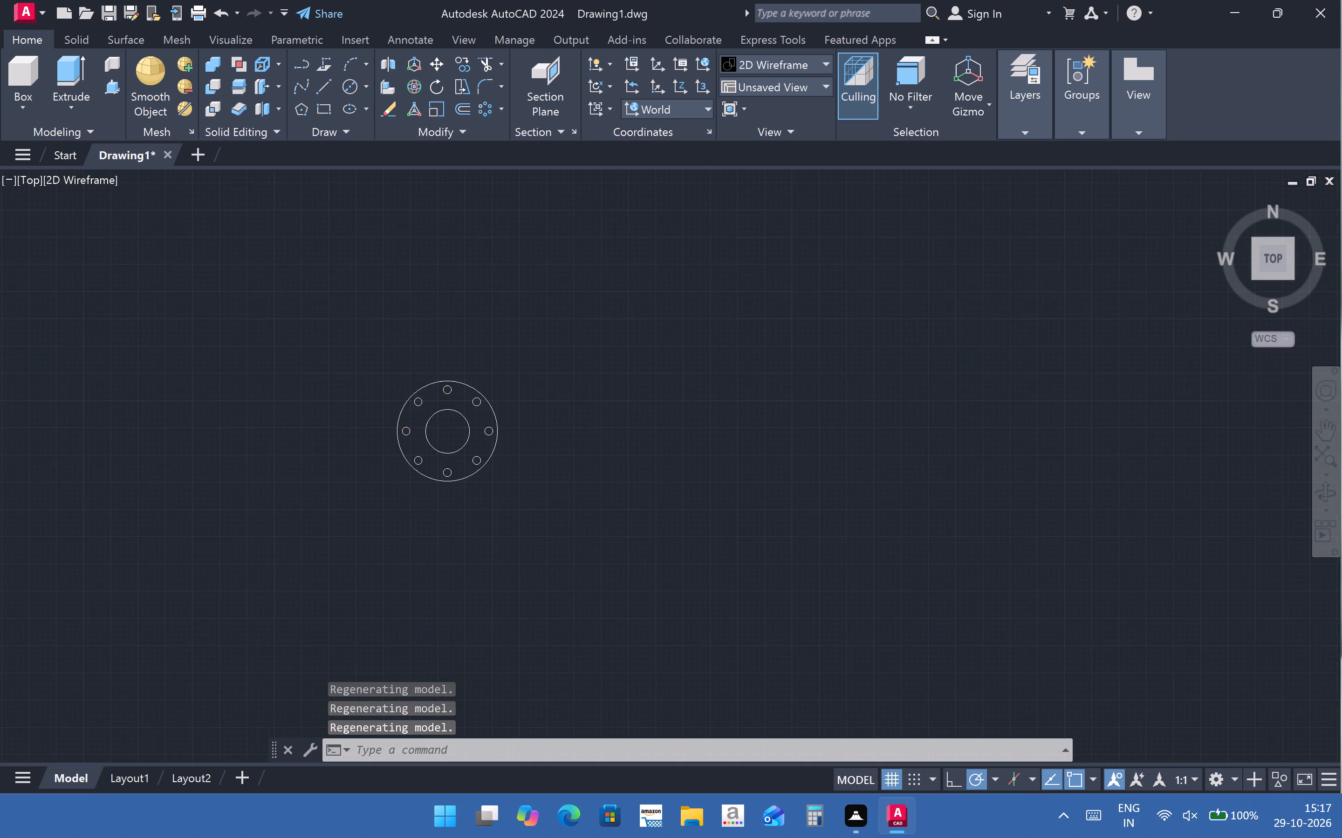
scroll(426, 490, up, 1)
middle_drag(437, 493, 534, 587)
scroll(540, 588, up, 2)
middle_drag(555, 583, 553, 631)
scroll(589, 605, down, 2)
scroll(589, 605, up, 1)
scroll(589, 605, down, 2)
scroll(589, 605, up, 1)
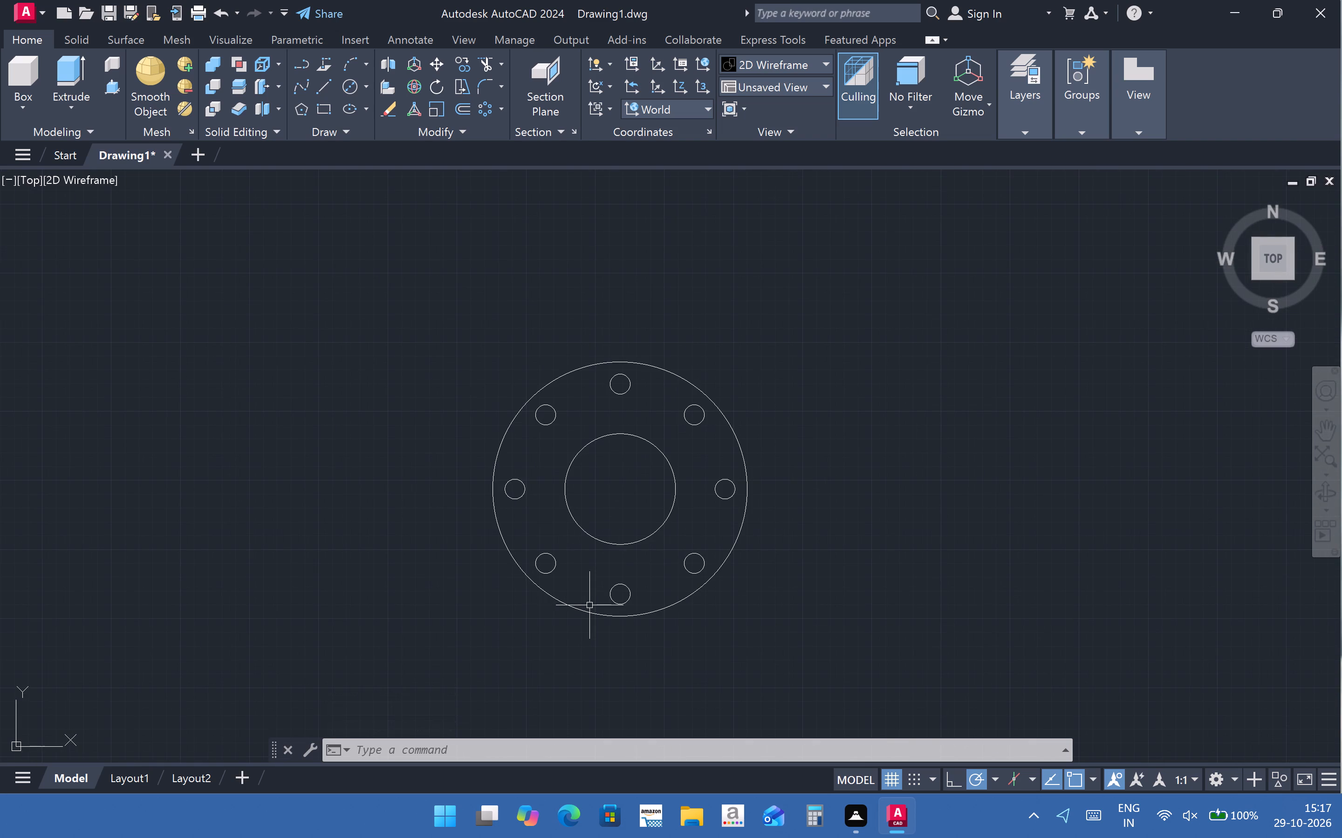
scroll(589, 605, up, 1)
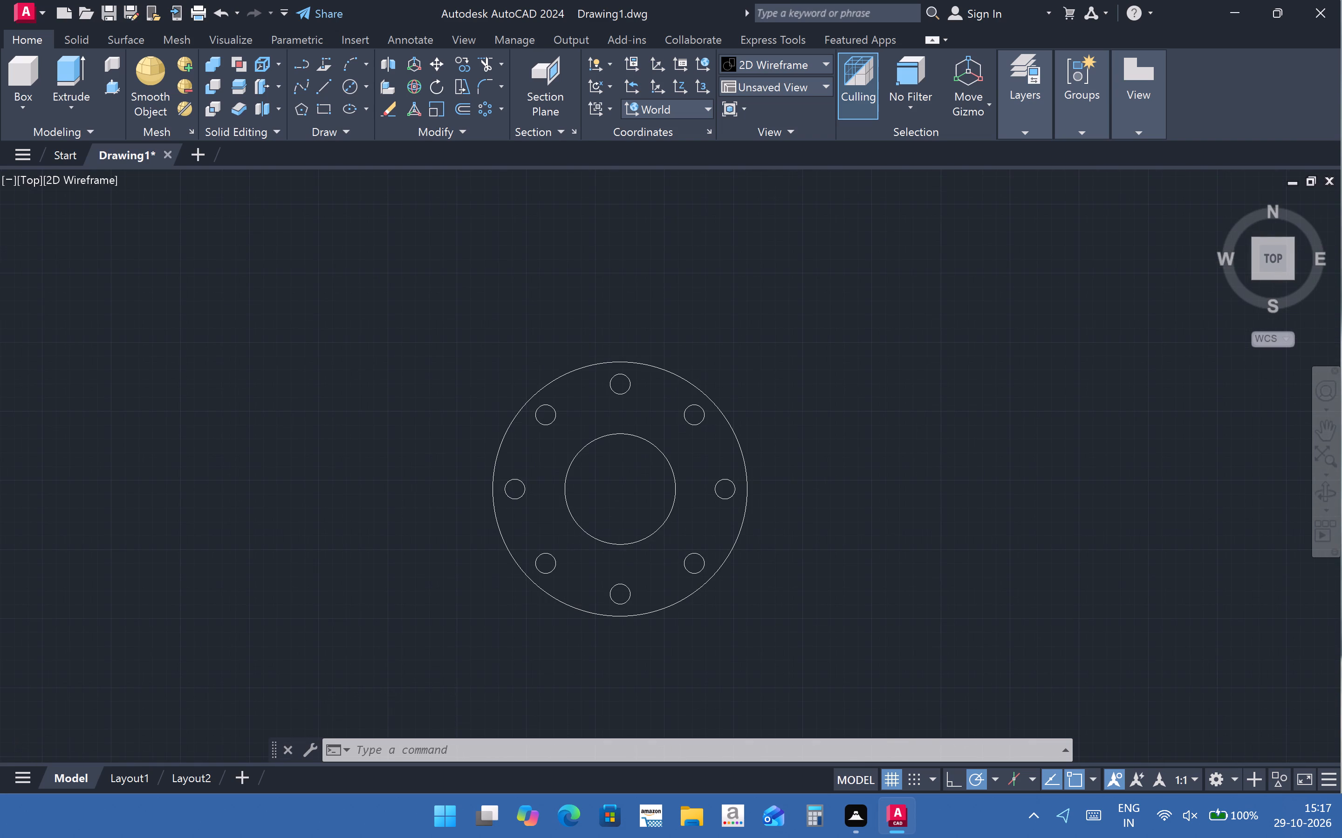
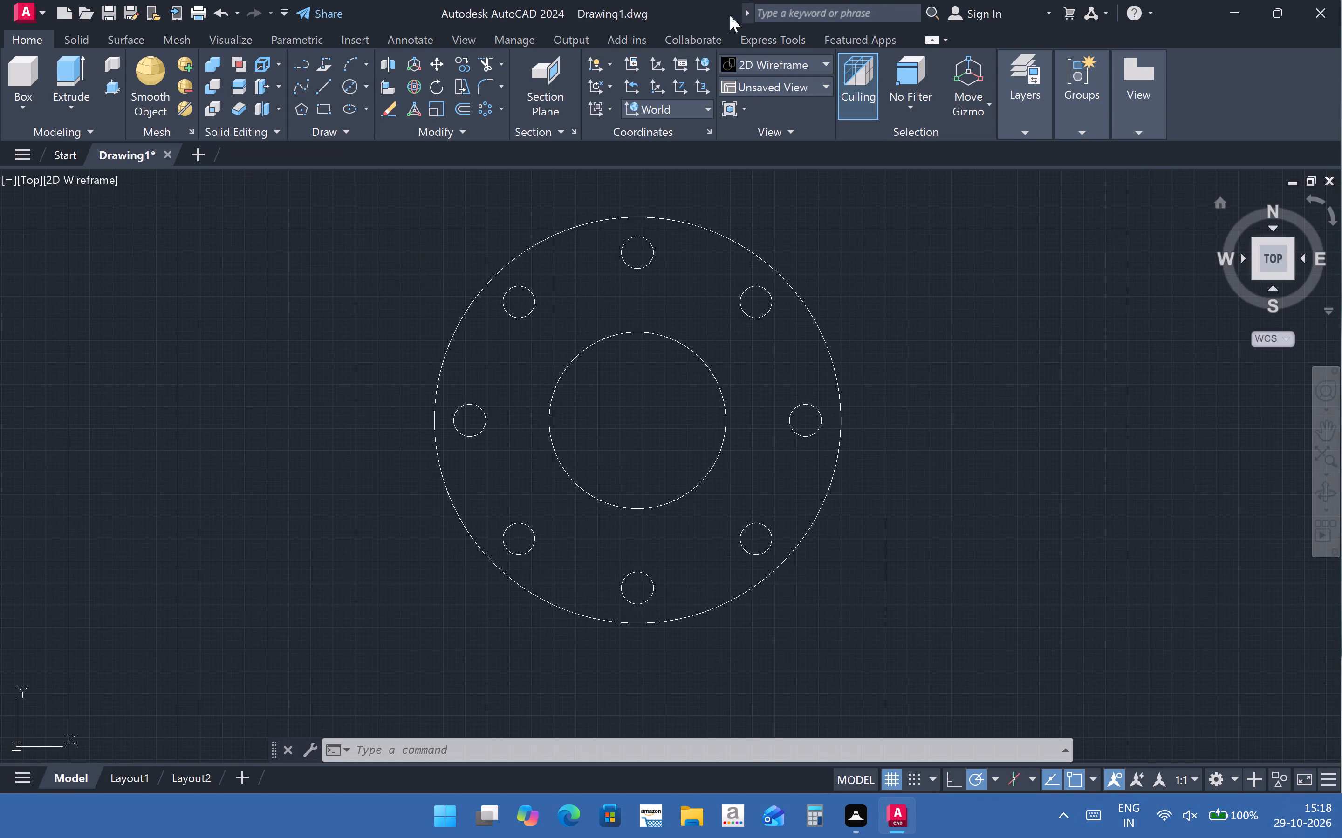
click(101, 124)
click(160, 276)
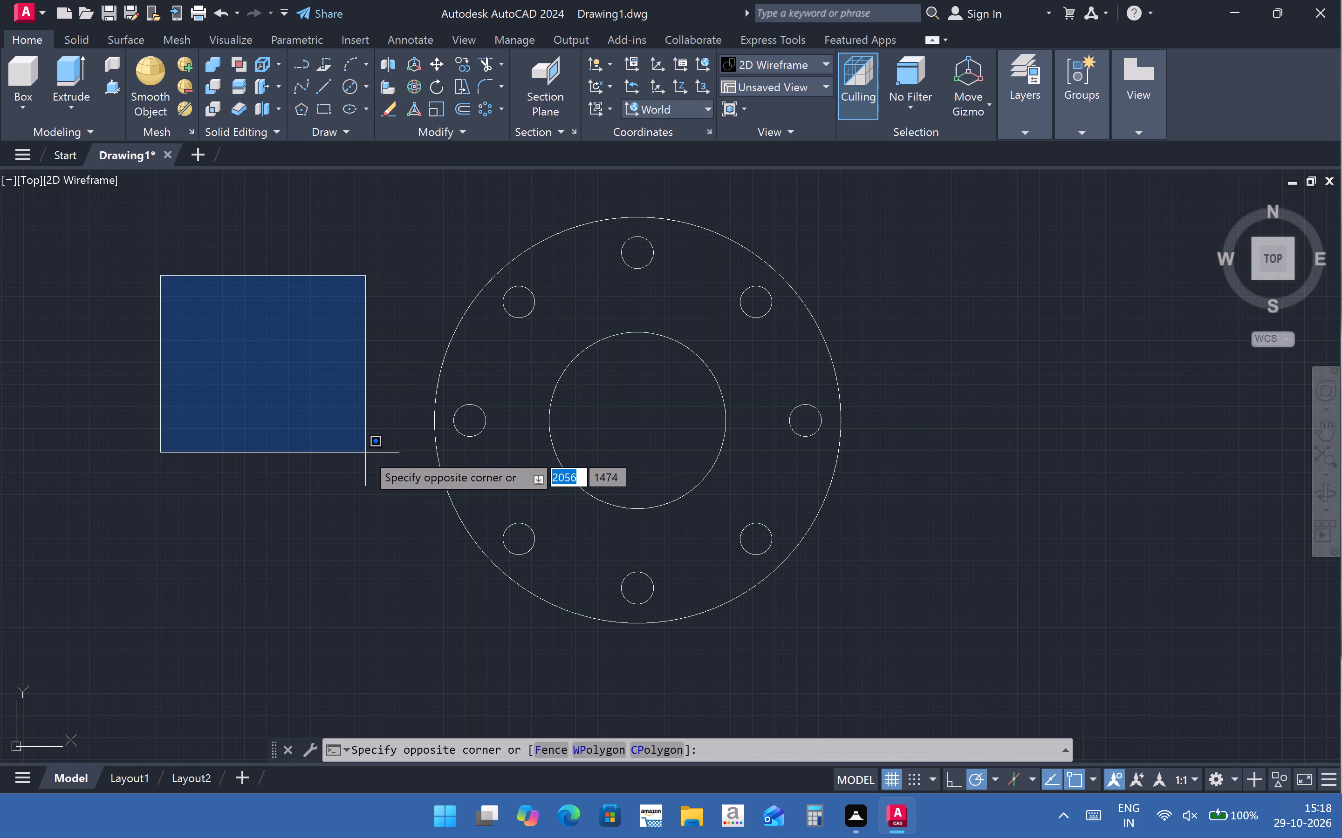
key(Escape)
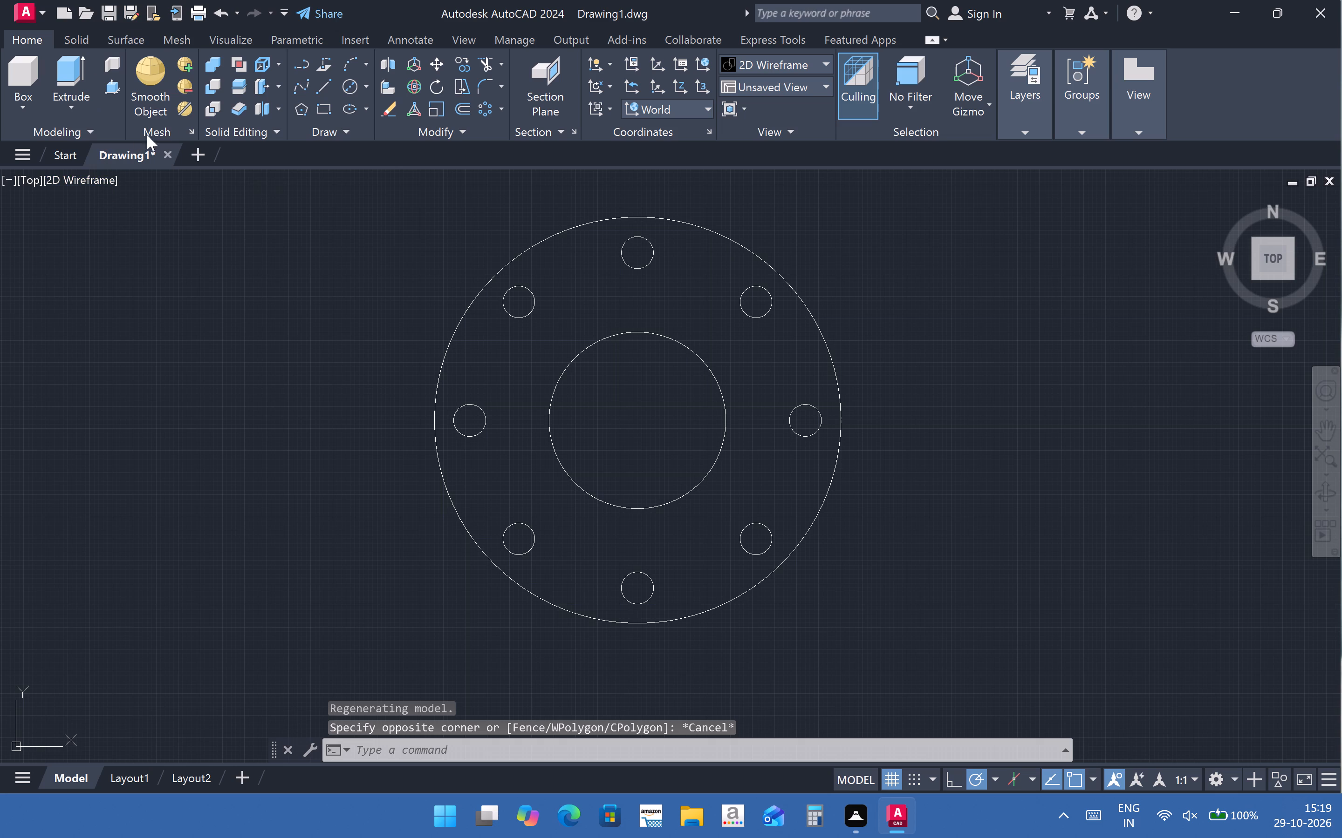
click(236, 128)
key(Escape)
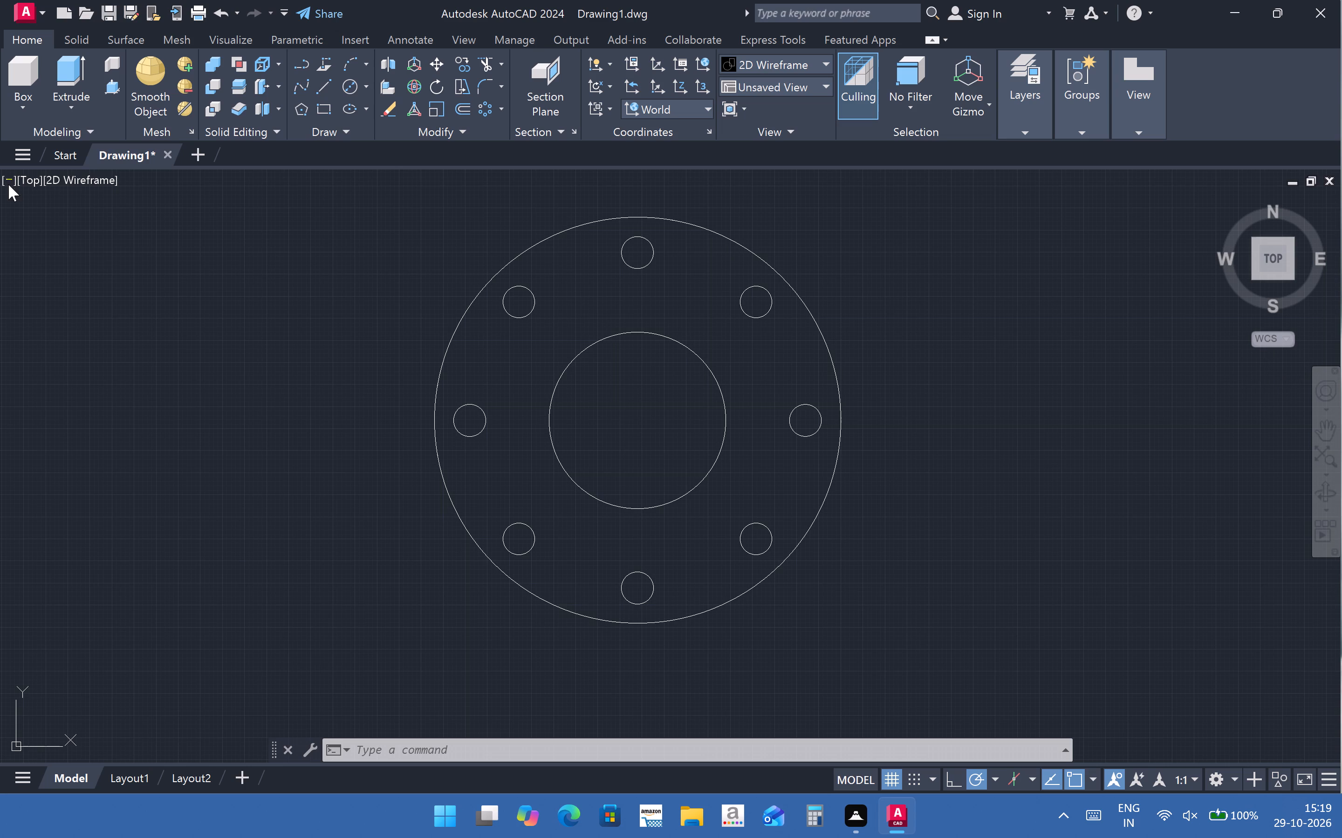
Switch to the SE Isometric view to examine the extruded flange and its bolt holes.
click(25, 182)
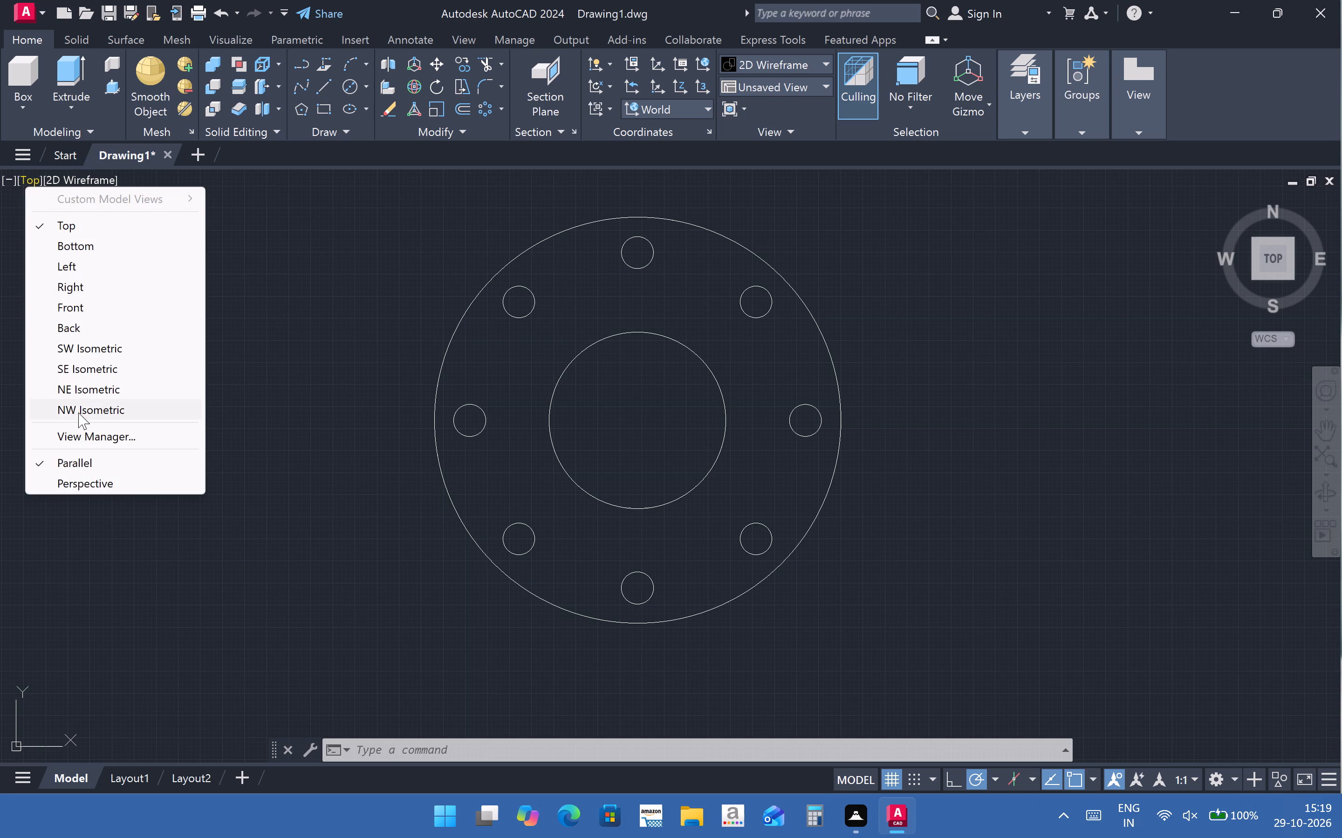
click(92, 372)
scroll(627, 433, up, 3)
scroll(673, 482, down, 4)
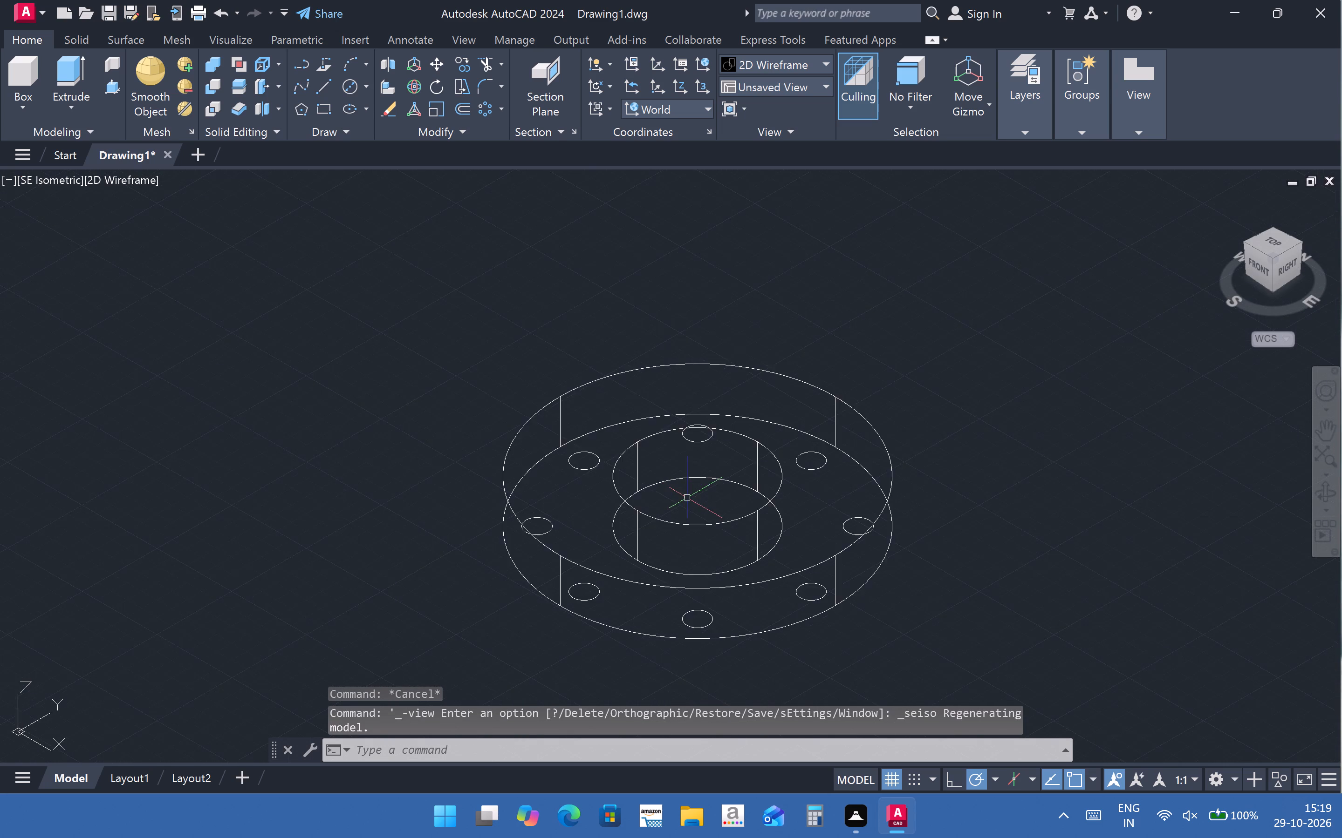
scroll(687, 498, down, 1)
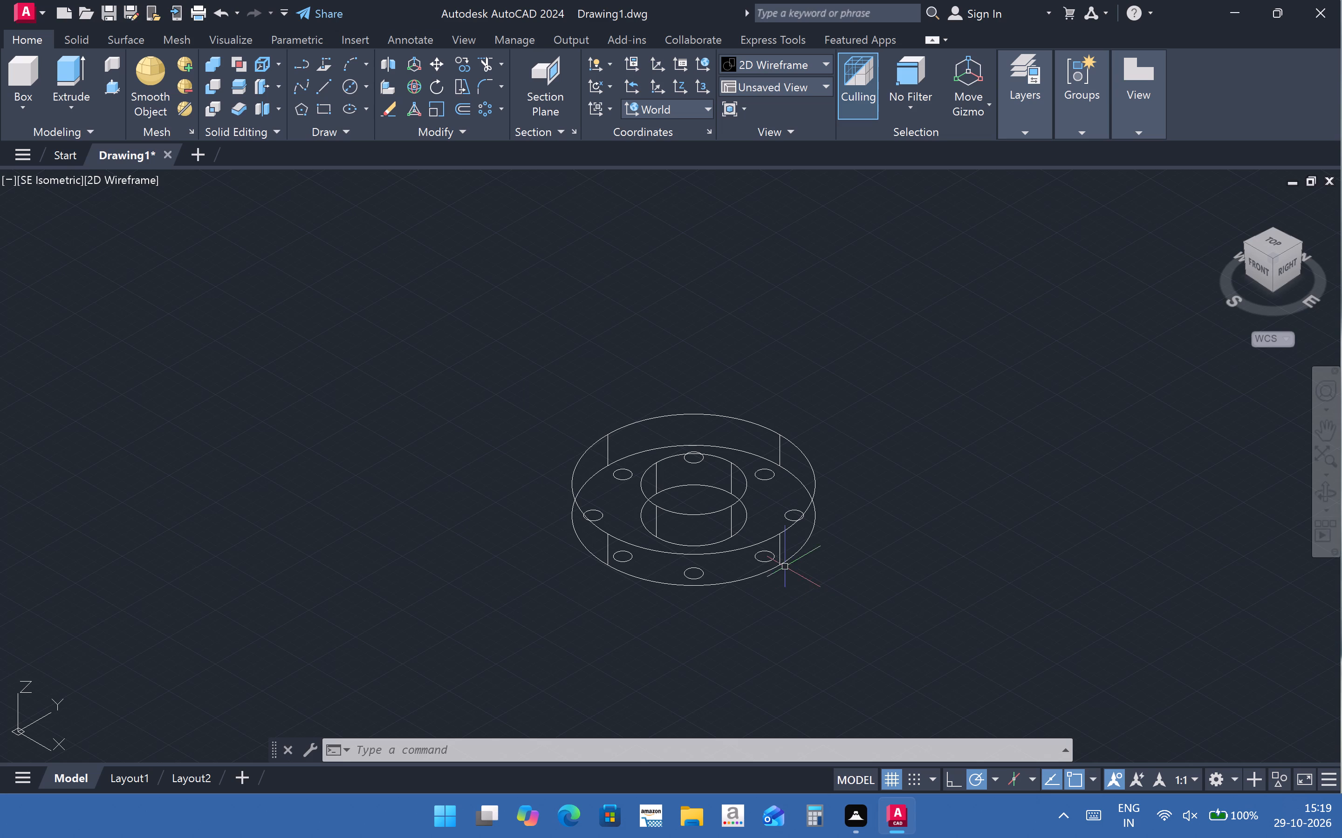
Undo the view changes, isometric drafting switches, Extrude and Press/Pull operations, back to the flat outline with the bolt pitch circle.
click(220, 12)
click(220, 12)
click(220, 12)
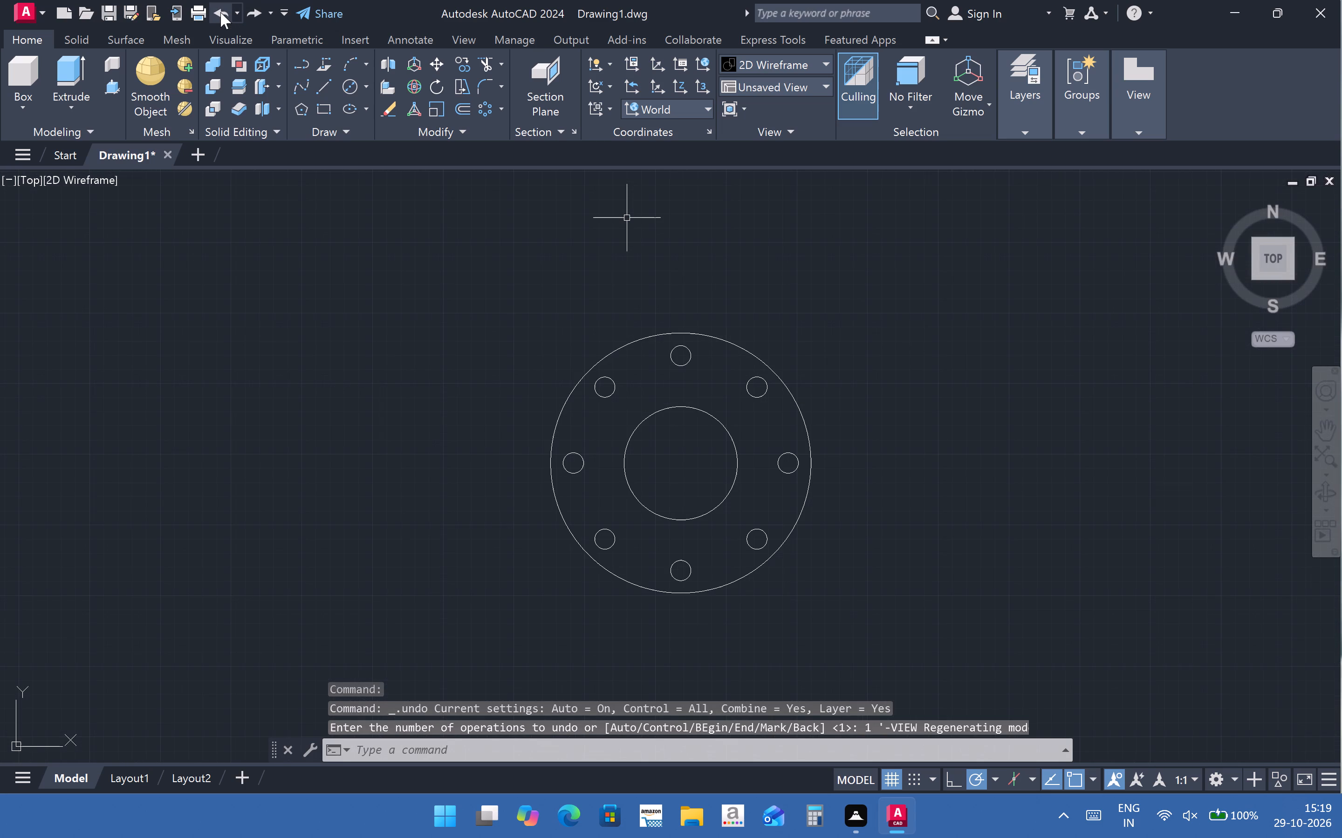
click(220, 12)
click(220, 12)
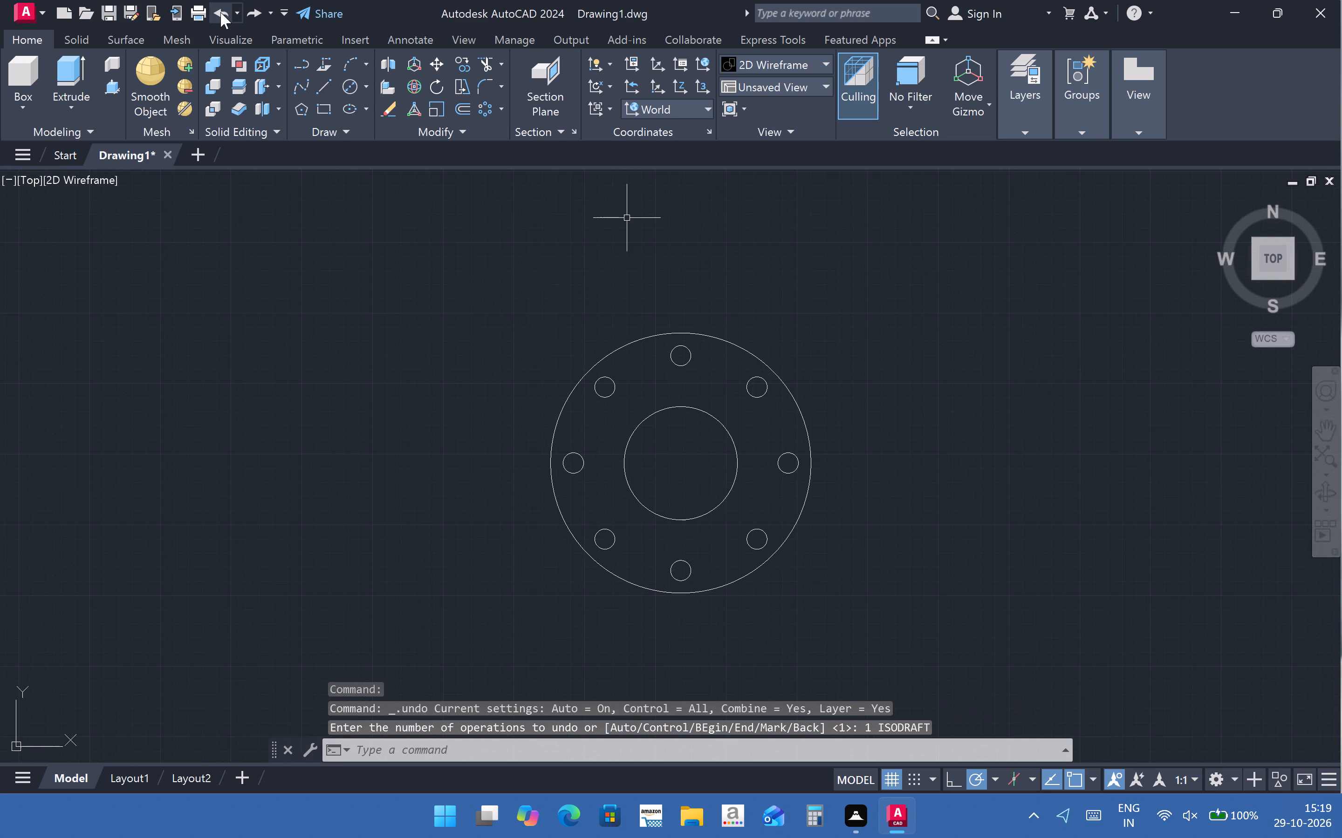
click(220, 12)
click(220, 12)
click(220, 12)
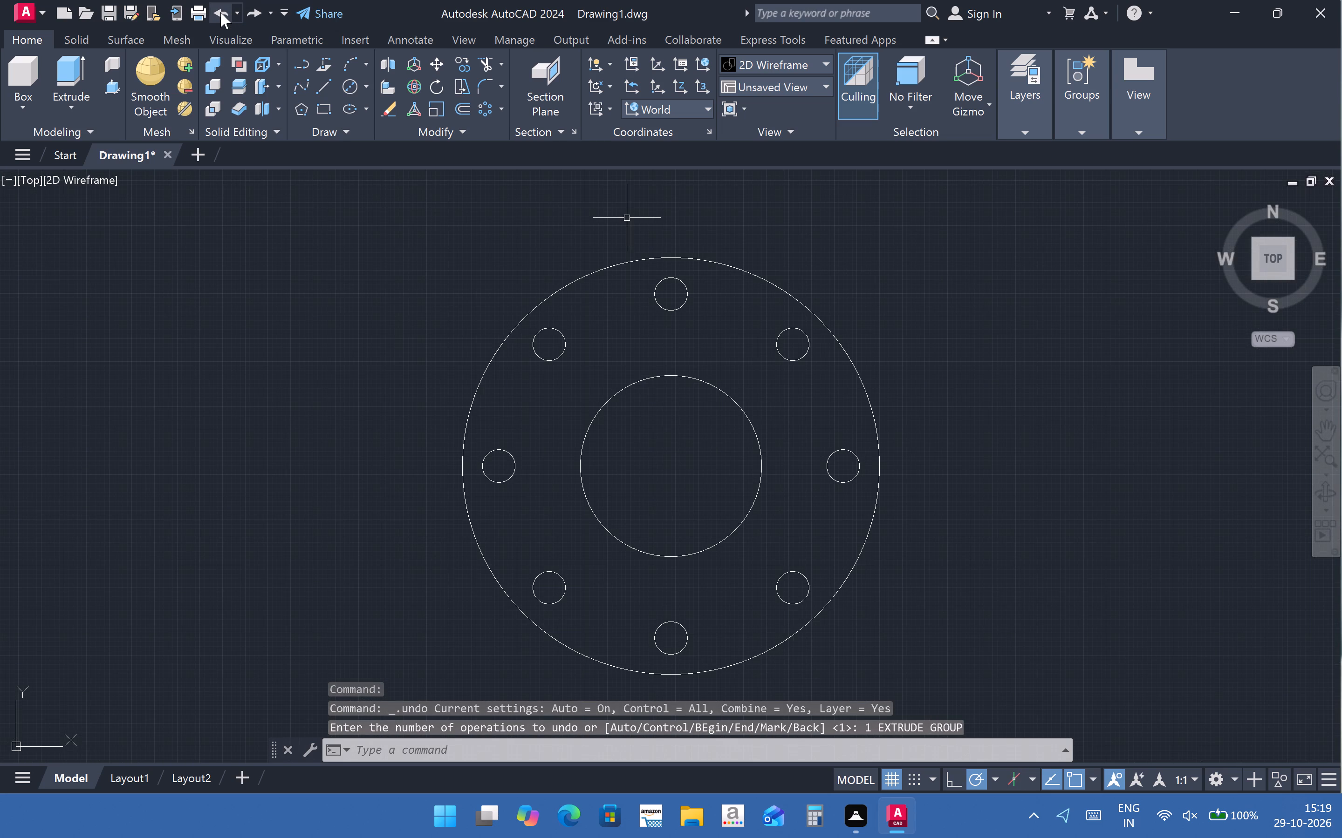
click(220, 12)
click(220, 12)
triple_click(220, 12)
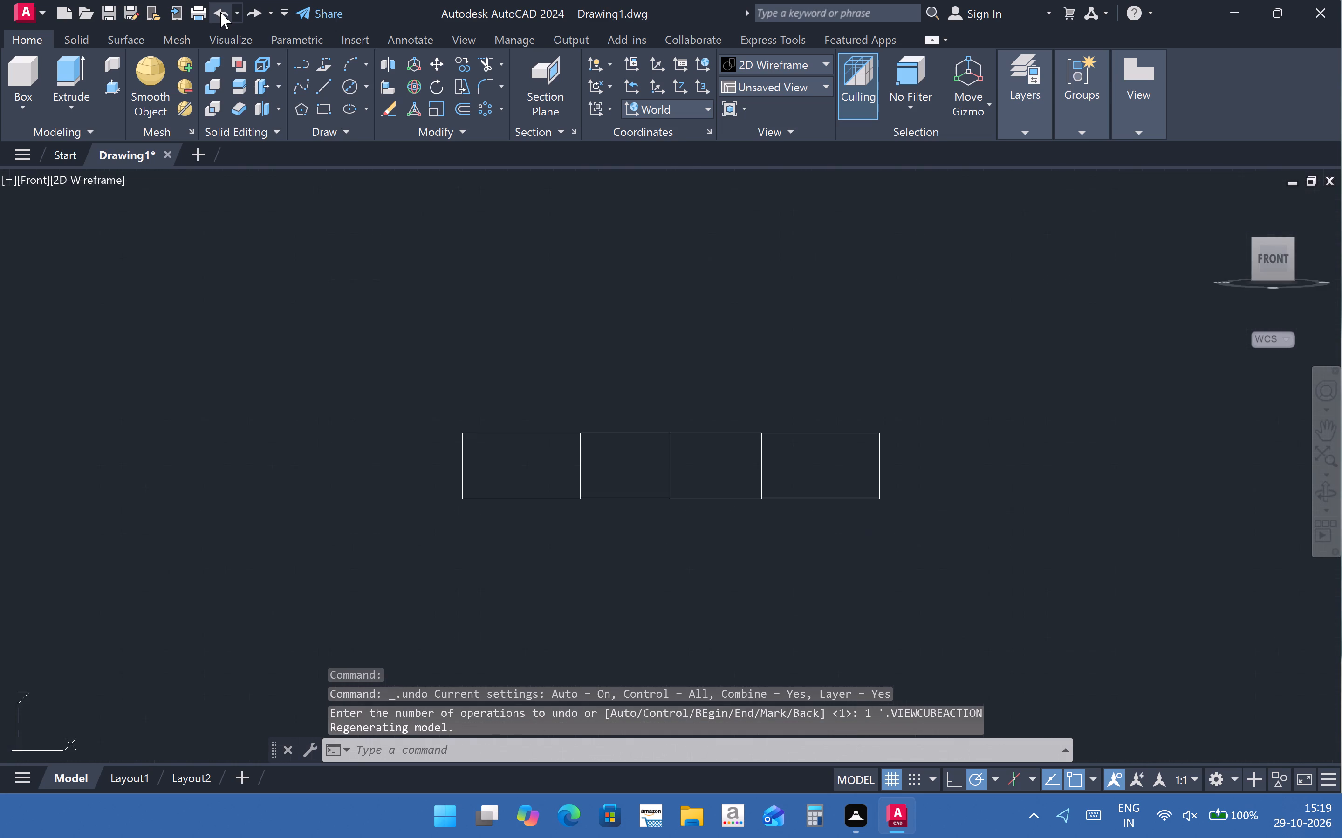
double_click(220, 12)
double_click(220, 12)
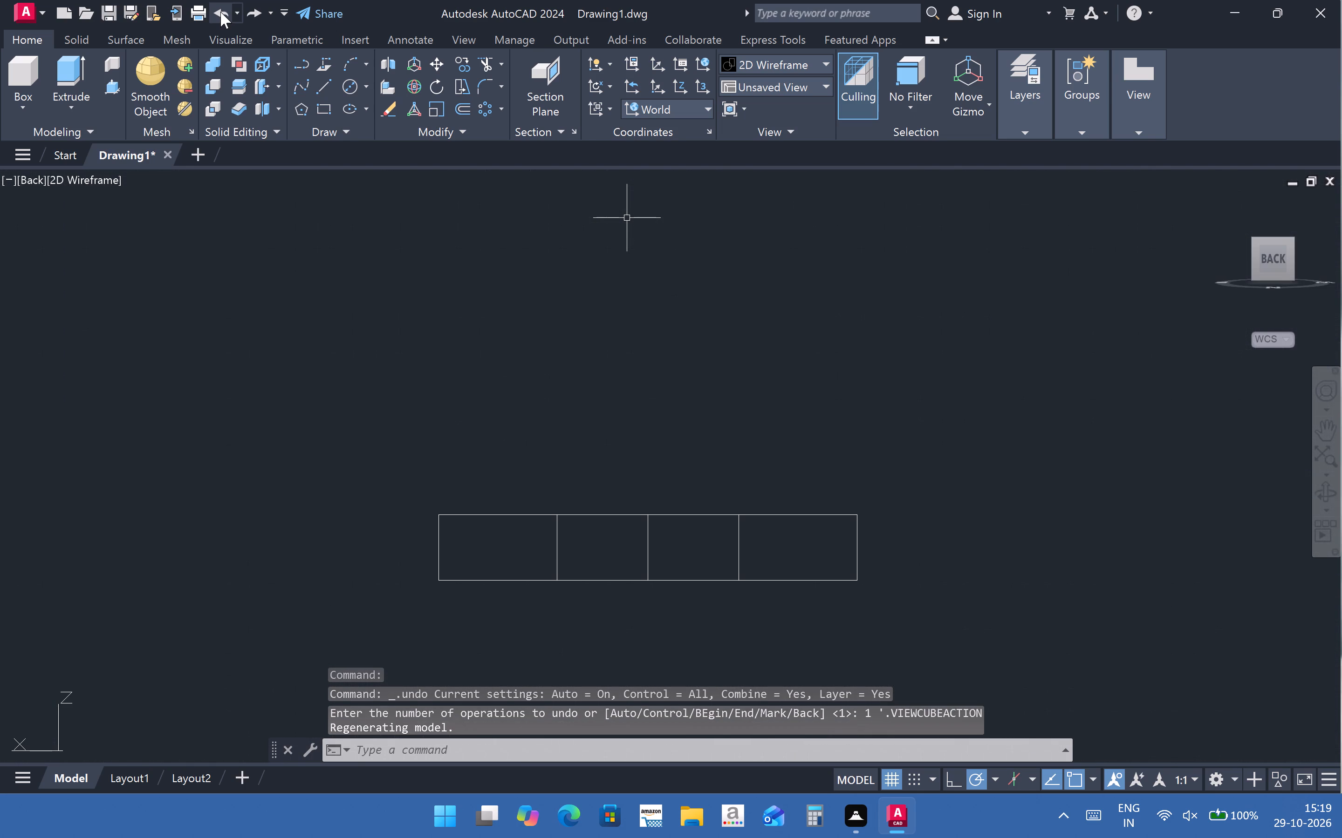
click(220, 12)
double_click(220, 12)
click(220, 12)
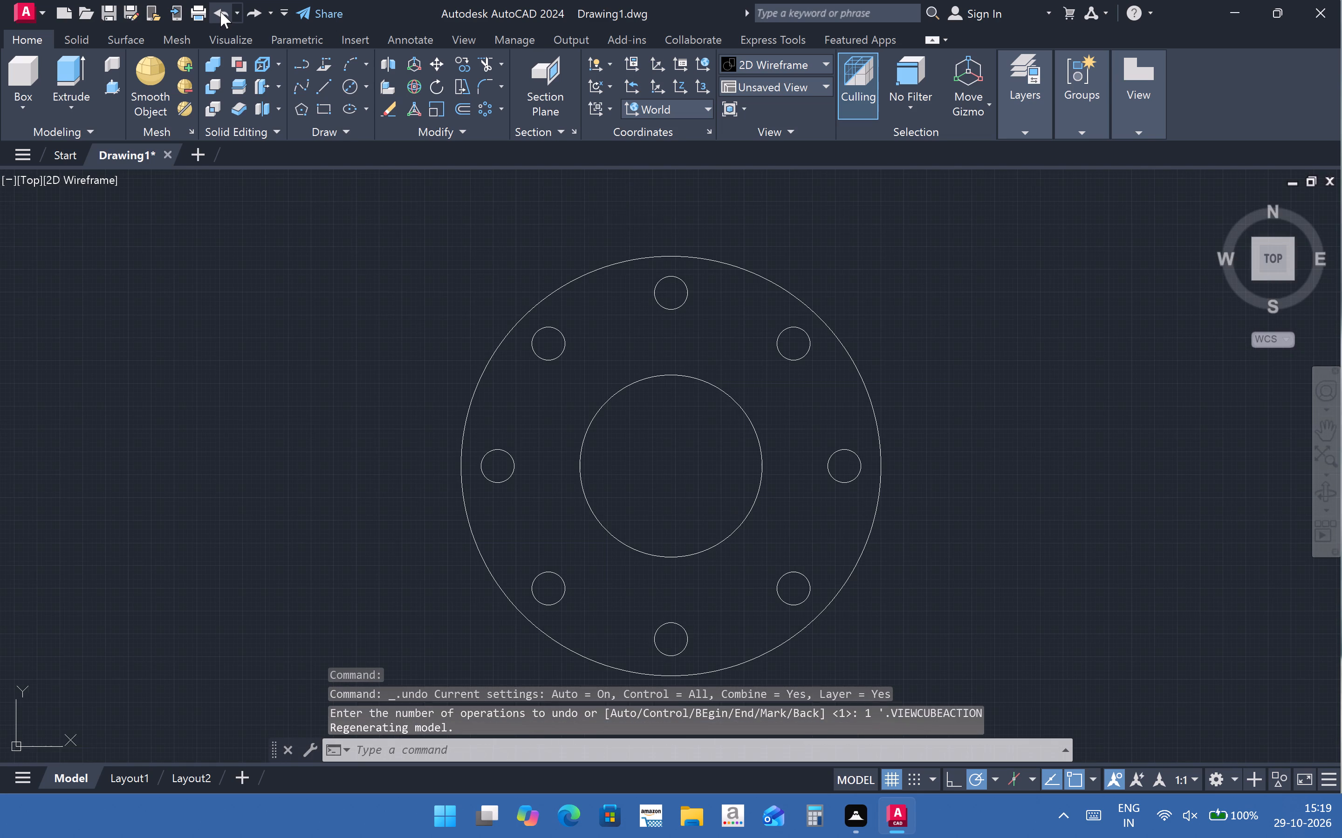
click(220, 12)
triple_click(220, 12)
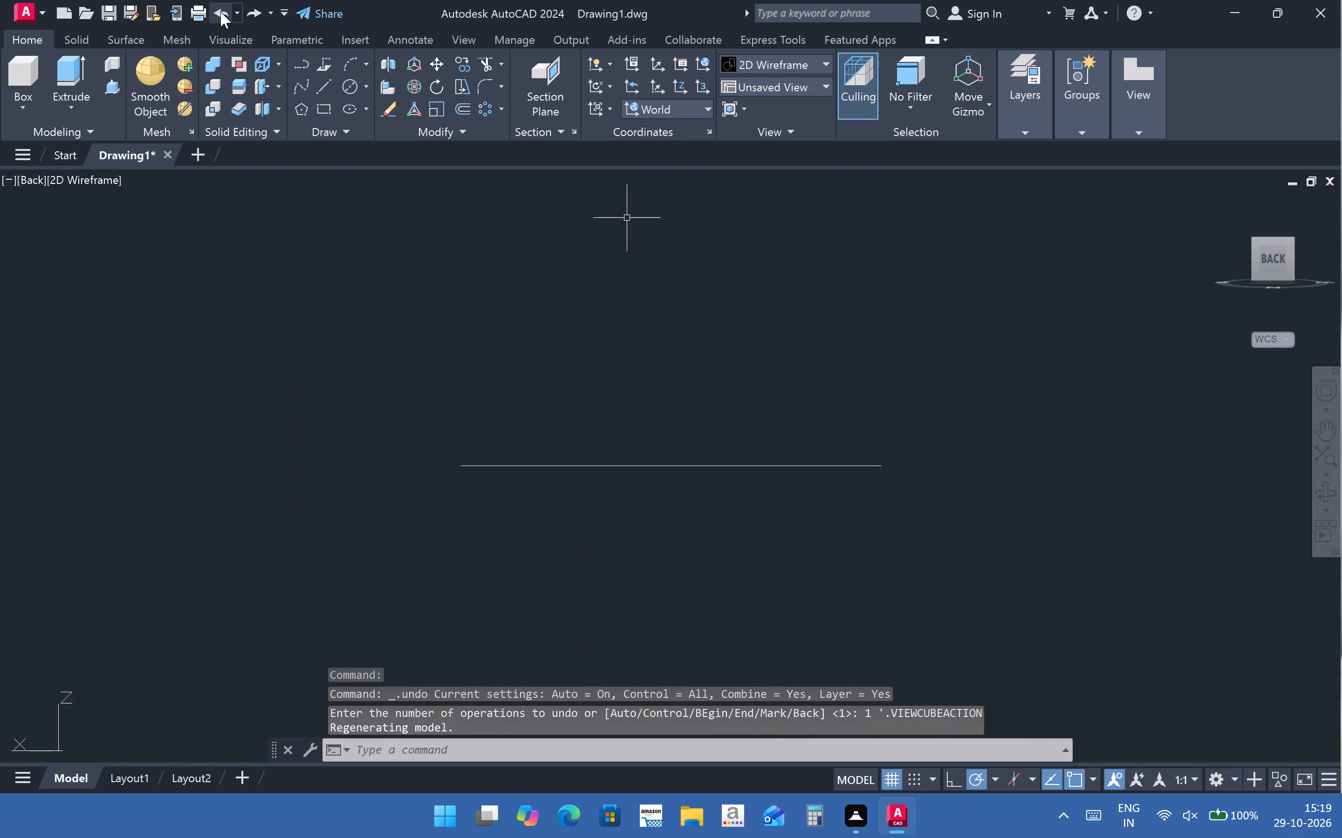
double_click(220, 11)
click(220, 11)
click(220, 11)
click(220, 11)
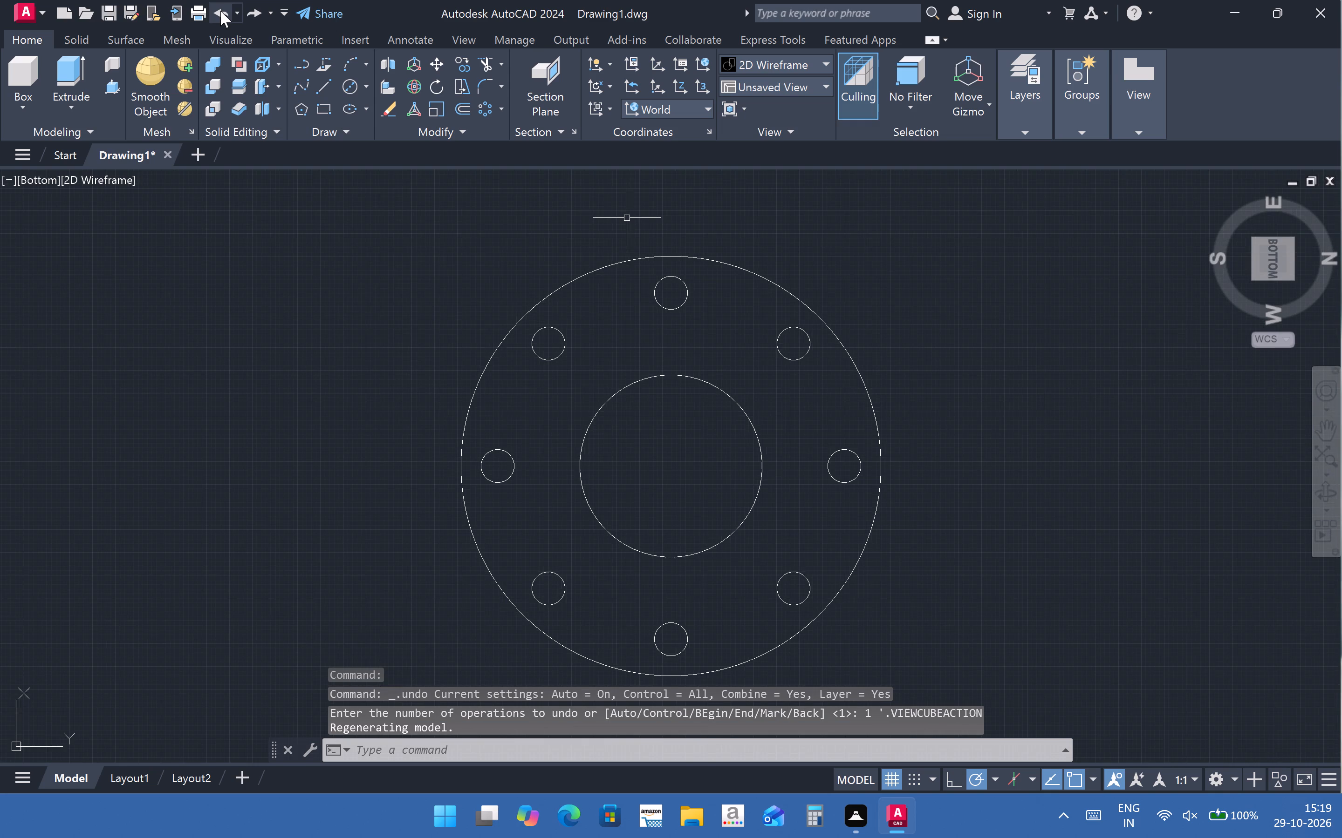
triple_click(220, 11)
triple_click(220, 11)
triple_click(220, 9)
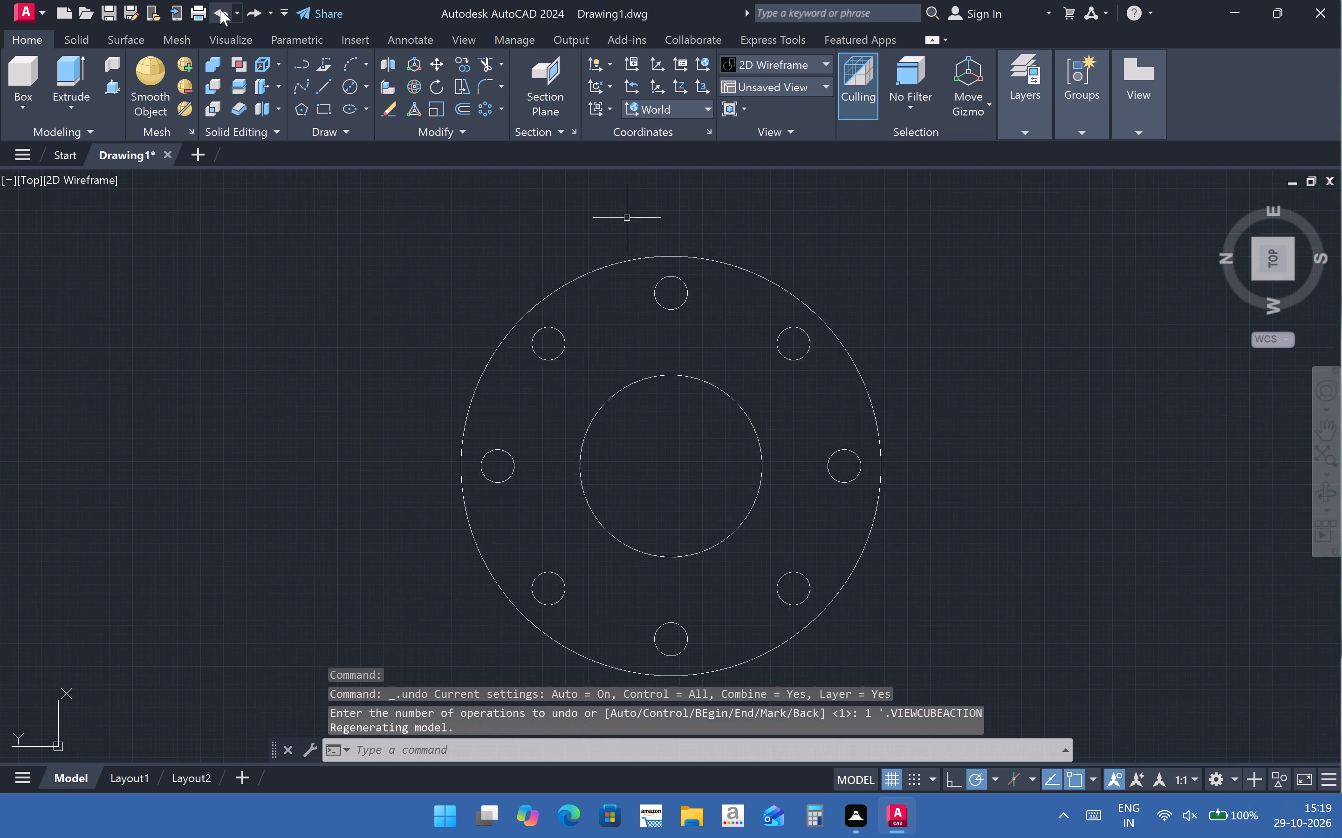
click(219, 9)
click(219, 9)
click(219, 9)
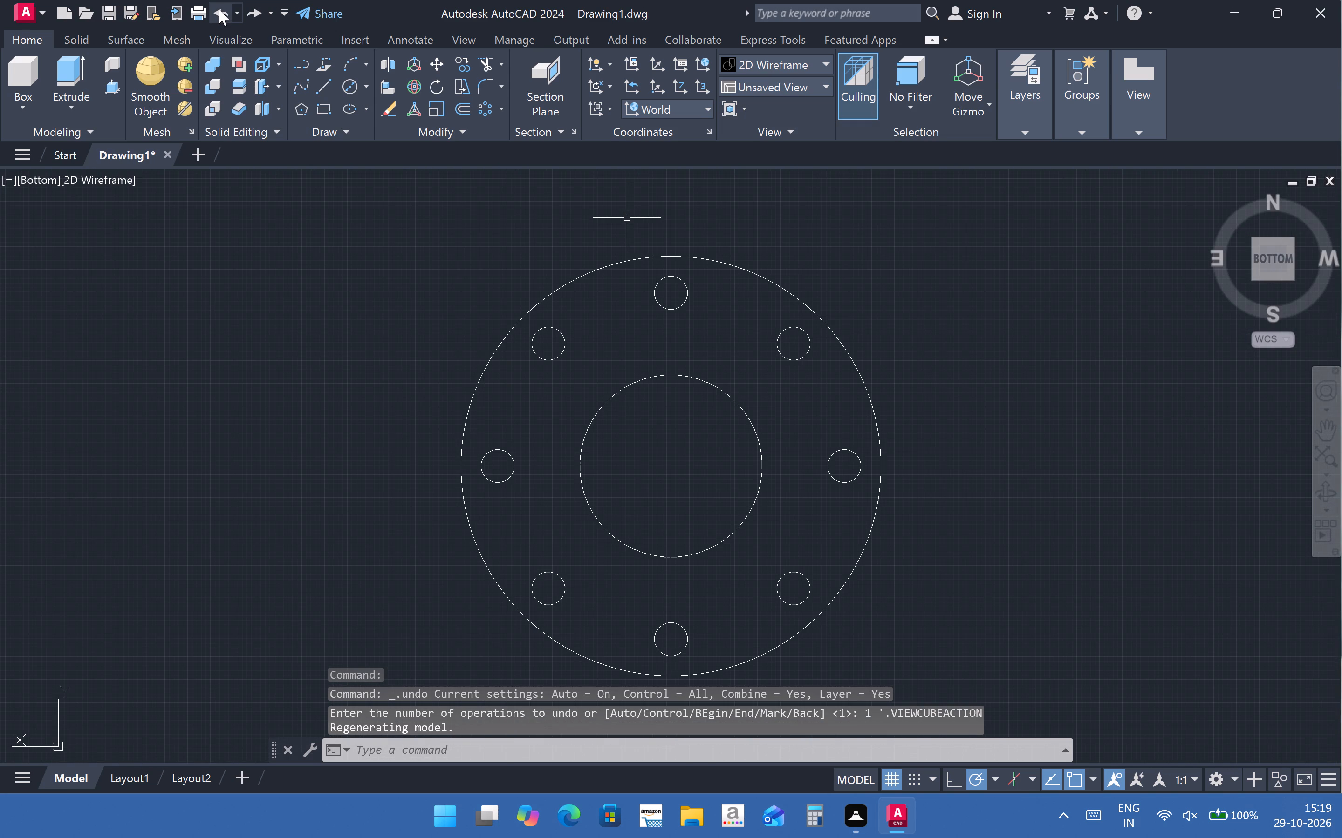
click(219, 9)
click(219, 9)
click(219, 9)
double_click(219, 9)
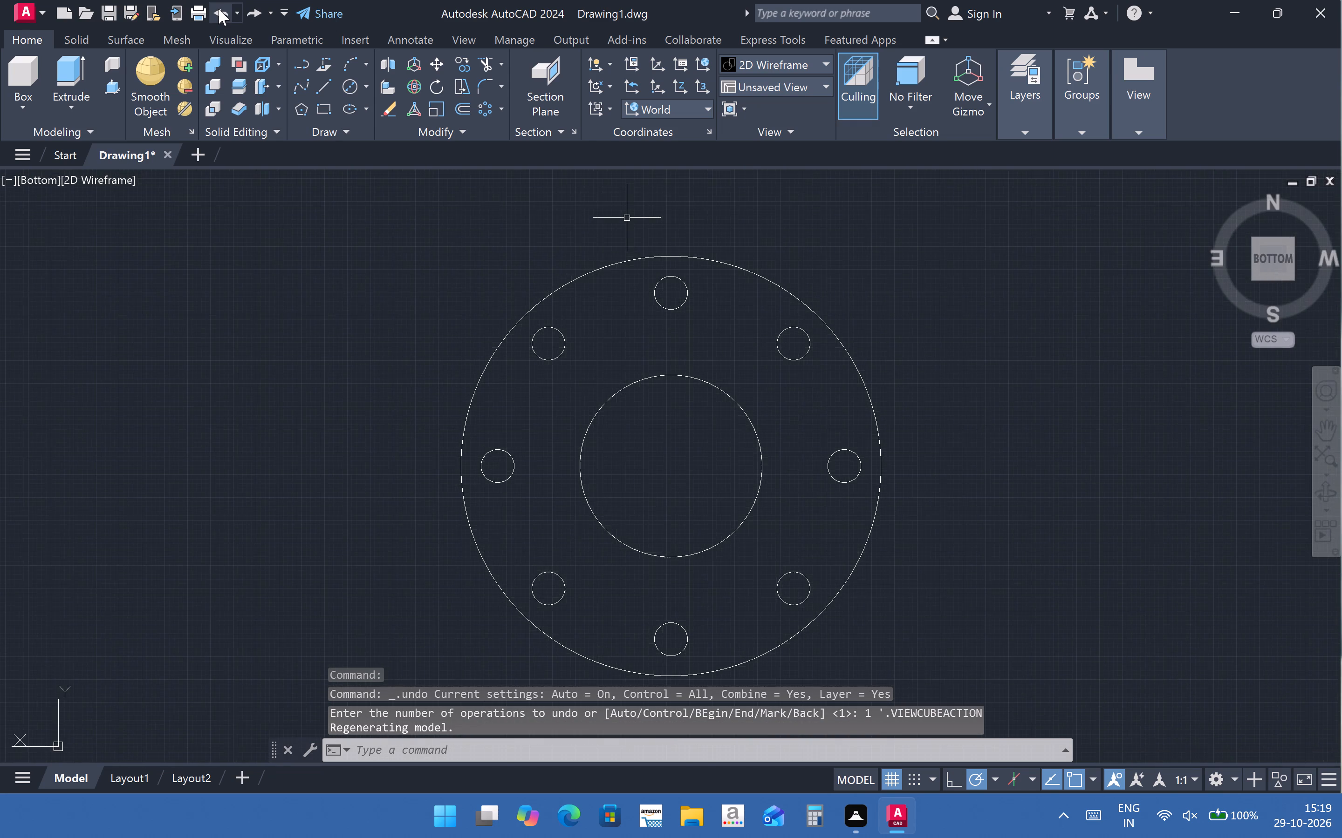
triple_click(219, 9)
triple_click(219, 9)
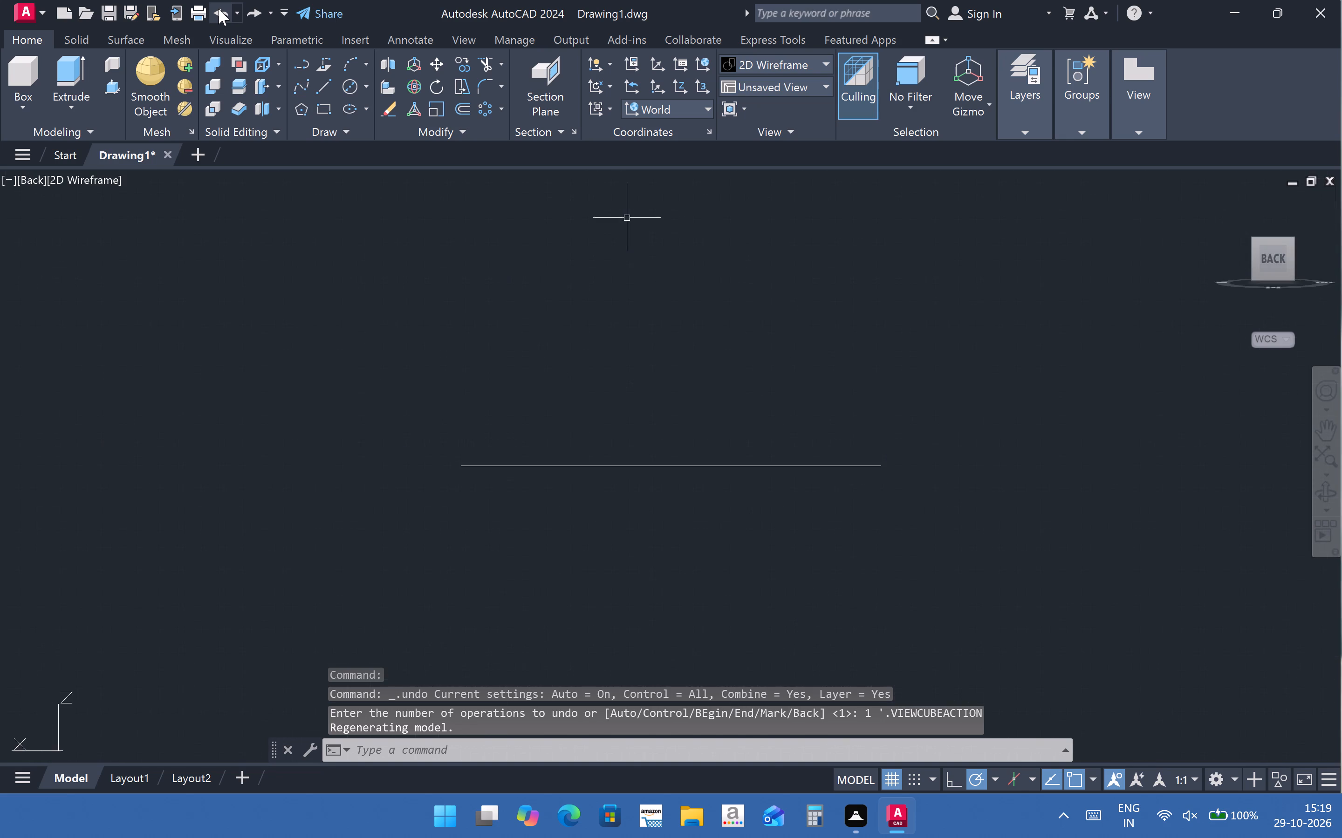
triple_click(219, 9)
triple_click(219, 9)
triple_click(218, 9)
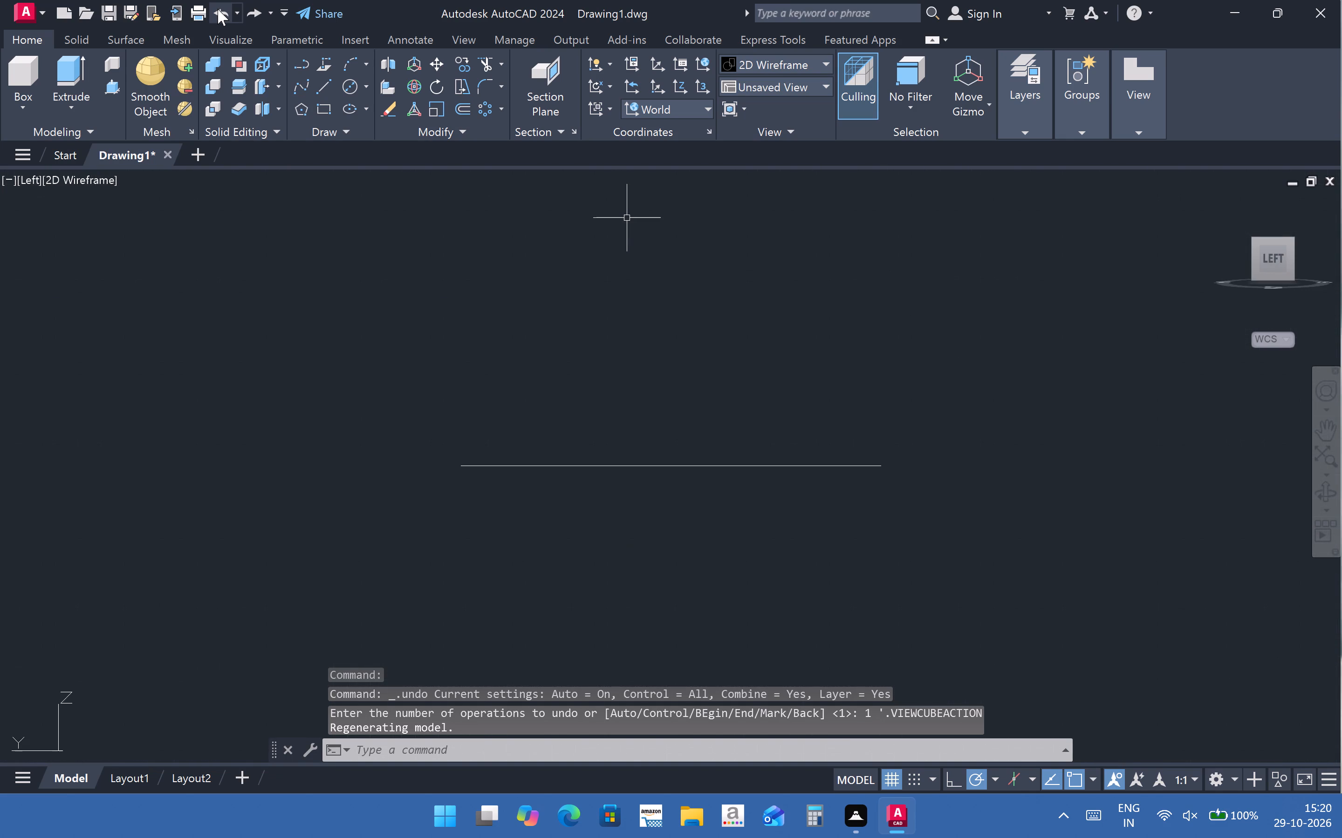
triple_click(218, 9)
triple_click(218, 9)
triple_click(218, 9)
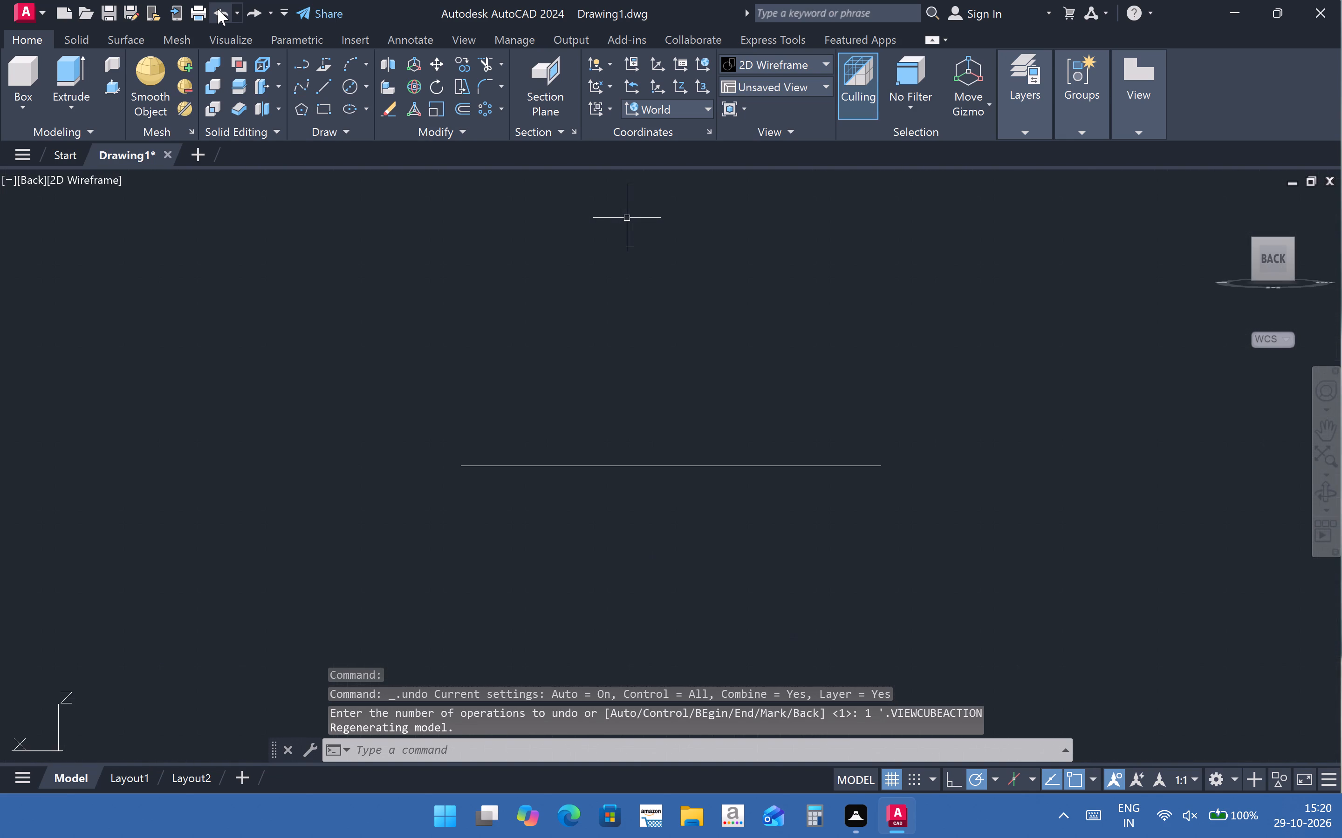
double_click(218, 9)
triple_click(218, 9)
triple_click(218, 9)
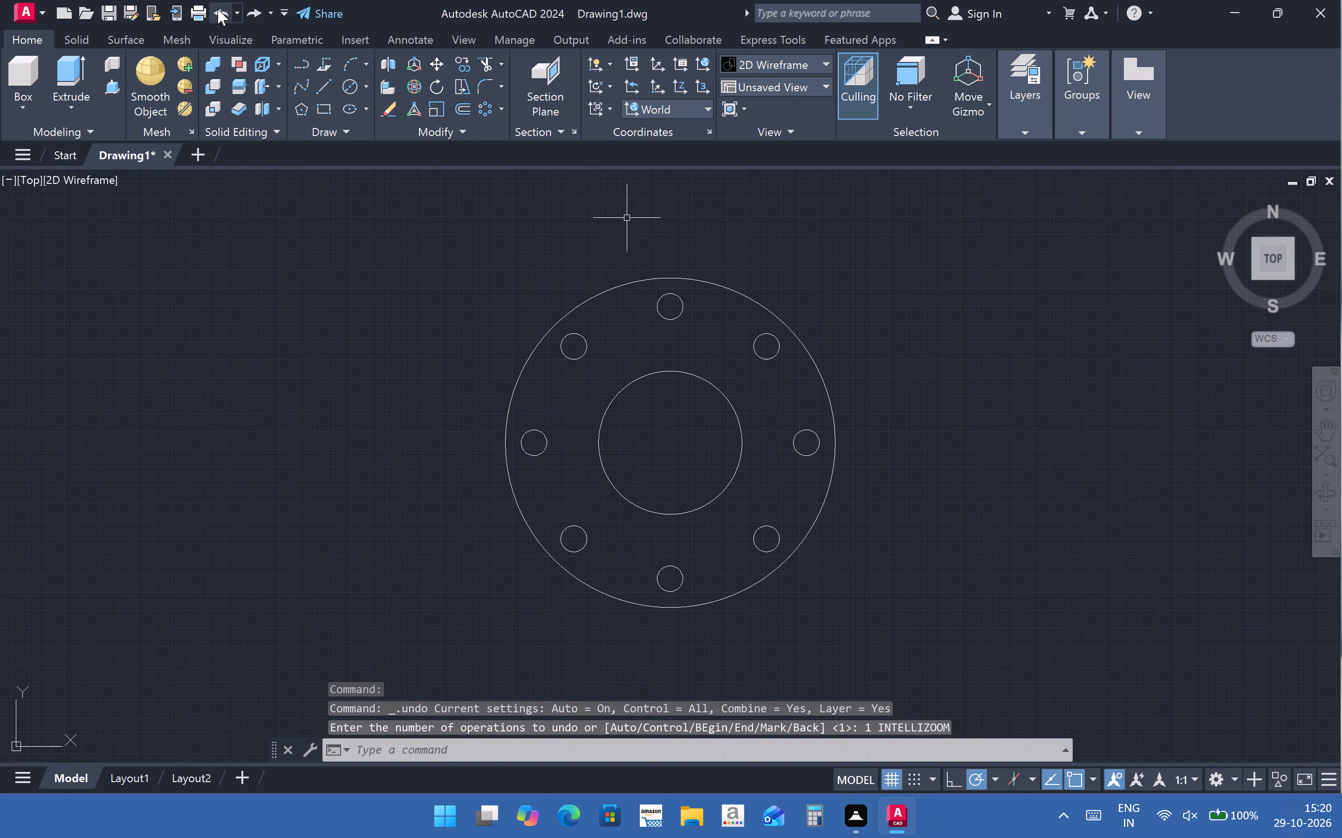
double_click(218, 9)
Redo up to the flat flange with its concentric centre circle and no pitch circle, leaving the Press/Pull undone.
click(254, 15)
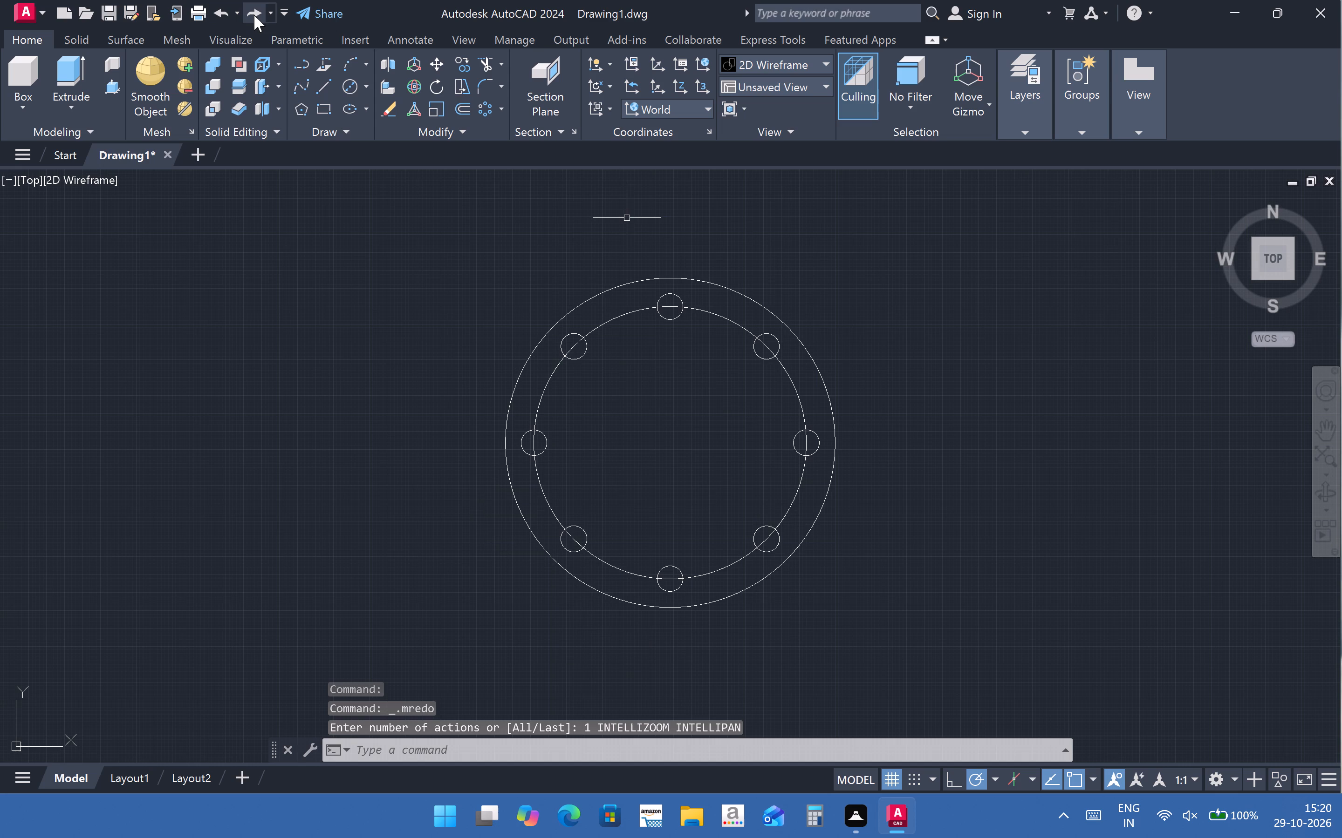
click(254, 15)
click(254, 15)
click(254, 15)
click(254, 15)
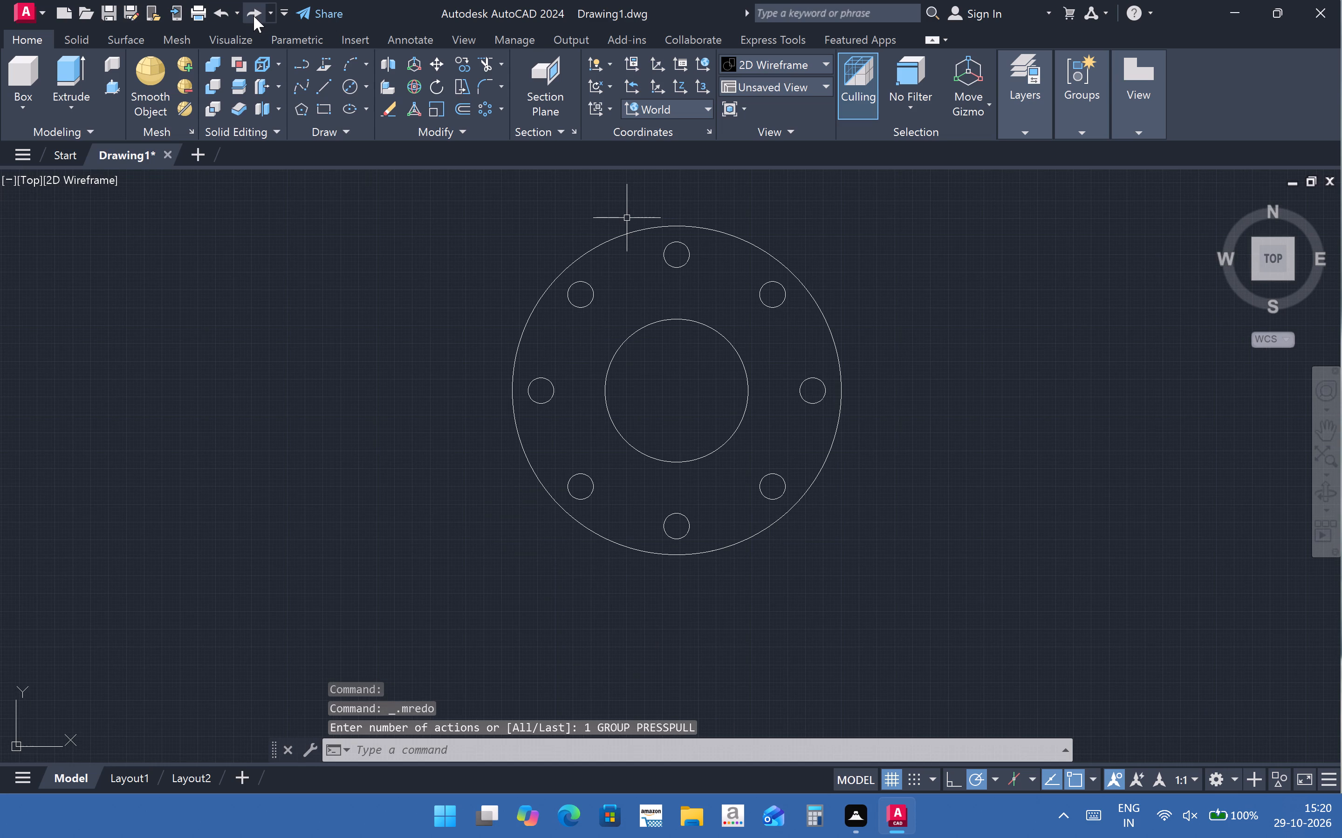
click(224, 12)
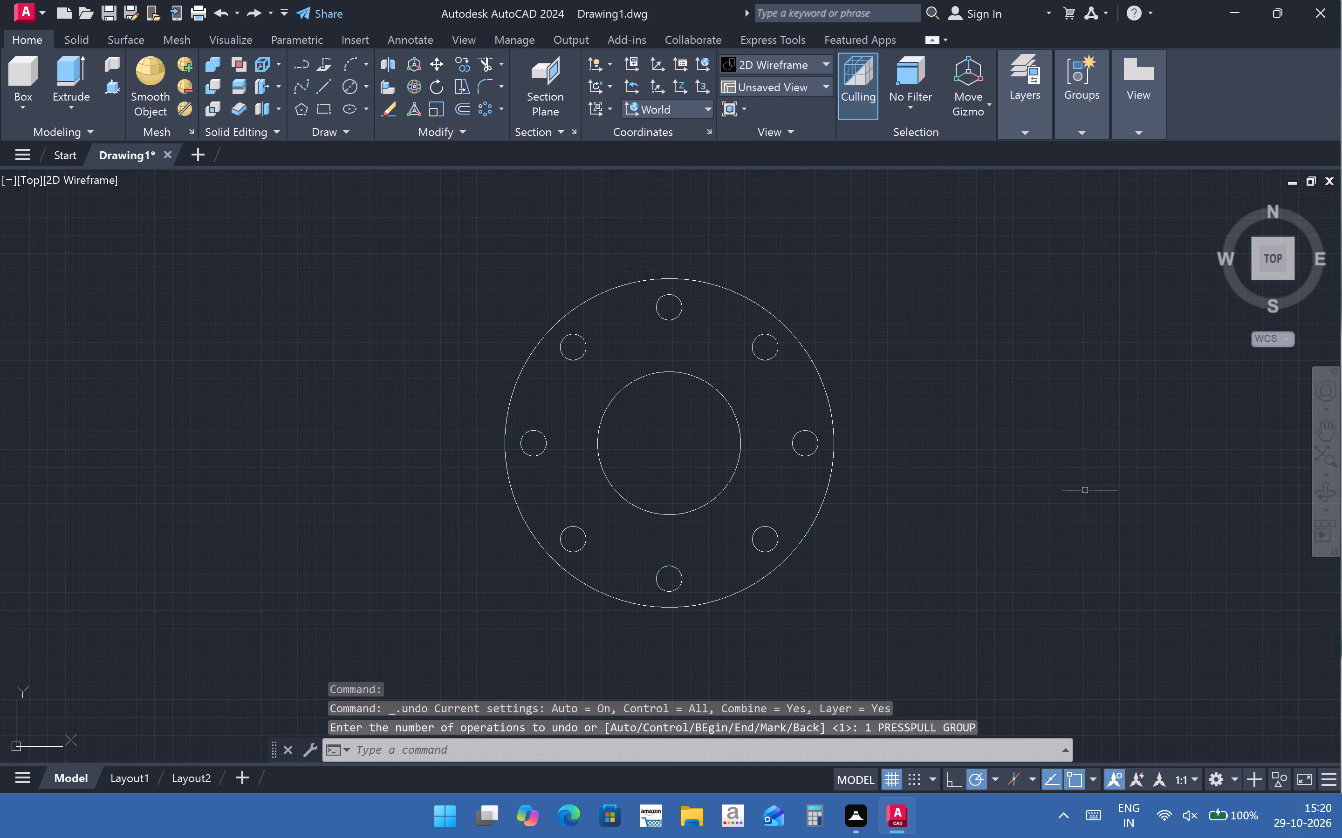
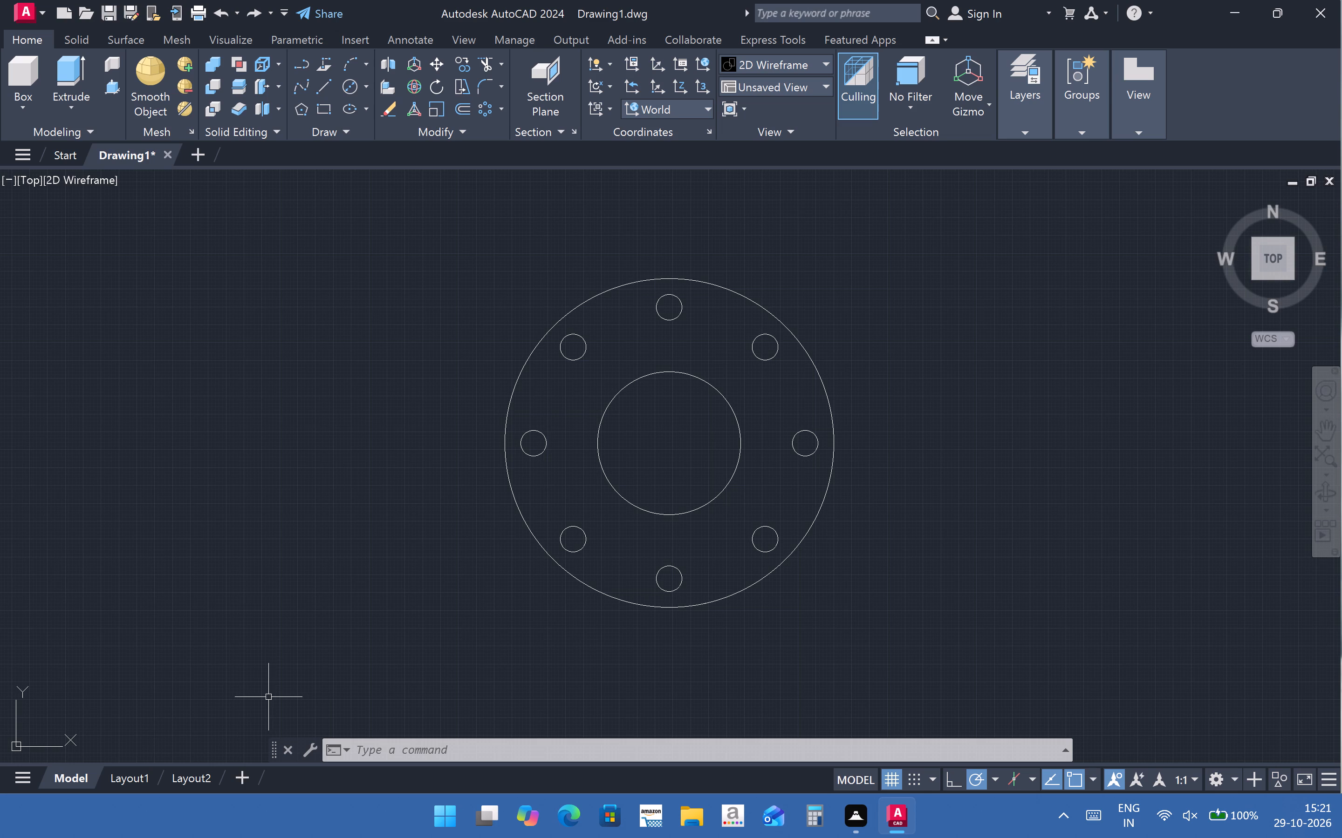
Switch the flat flange outline from the Top view to the SE Isometric view.
click(62, 185)
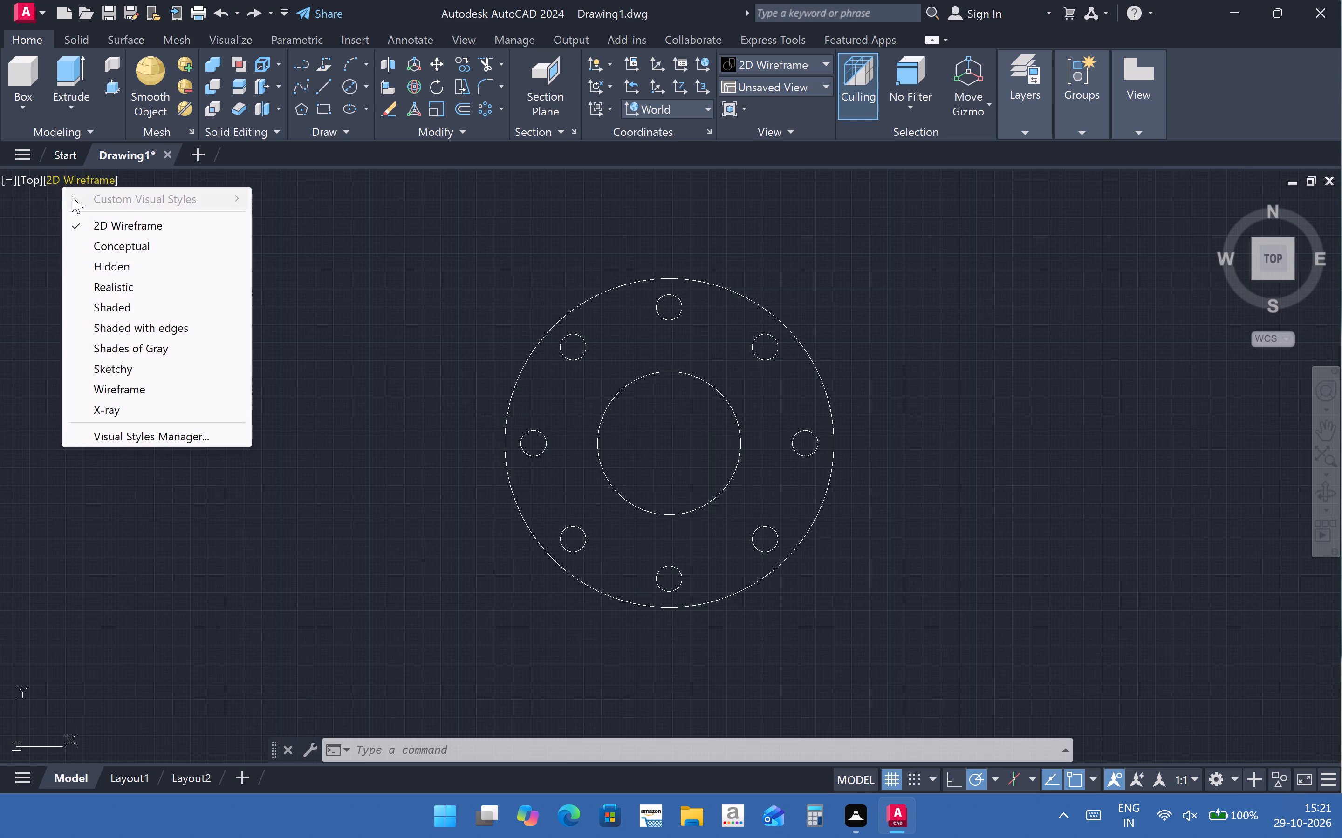
click(29, 176)
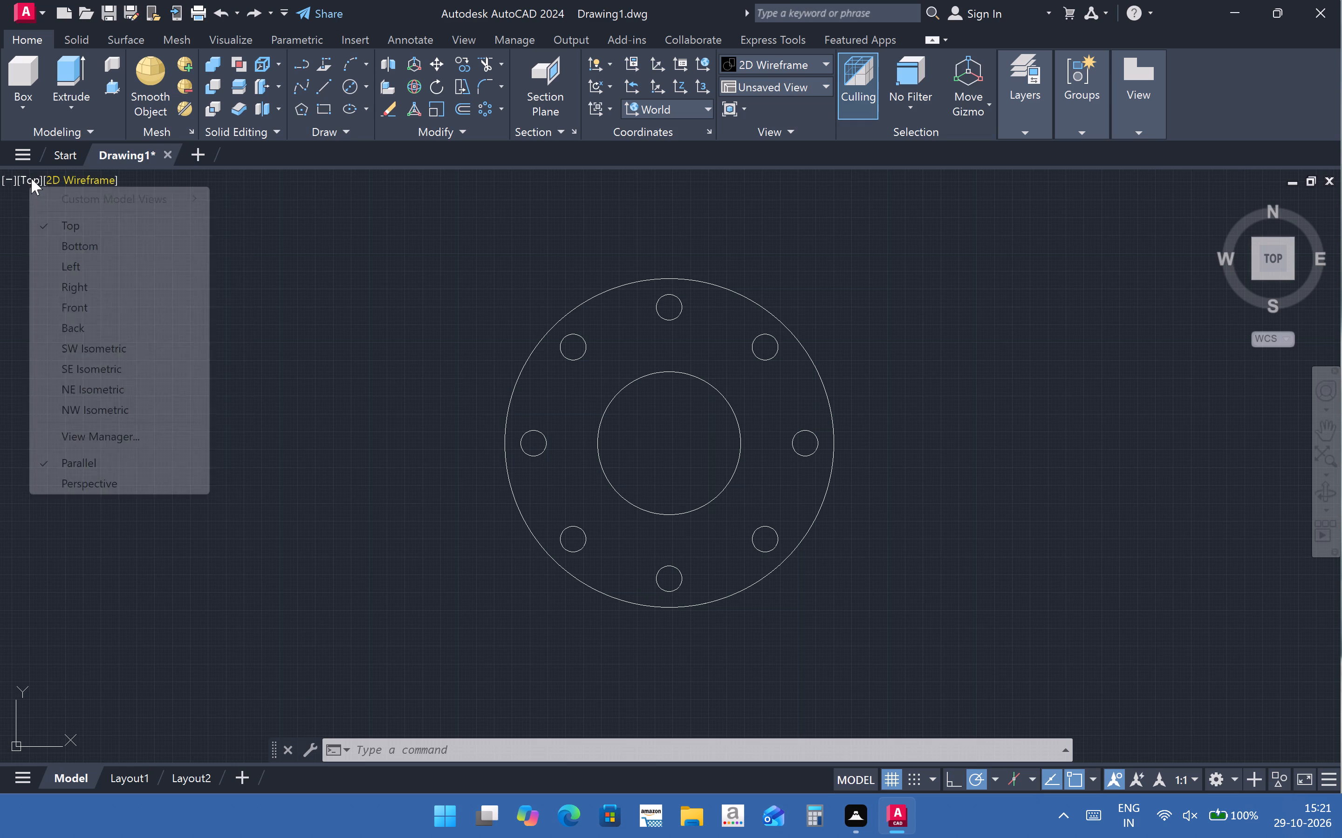
double_click(31, 180)
click(31, 180)
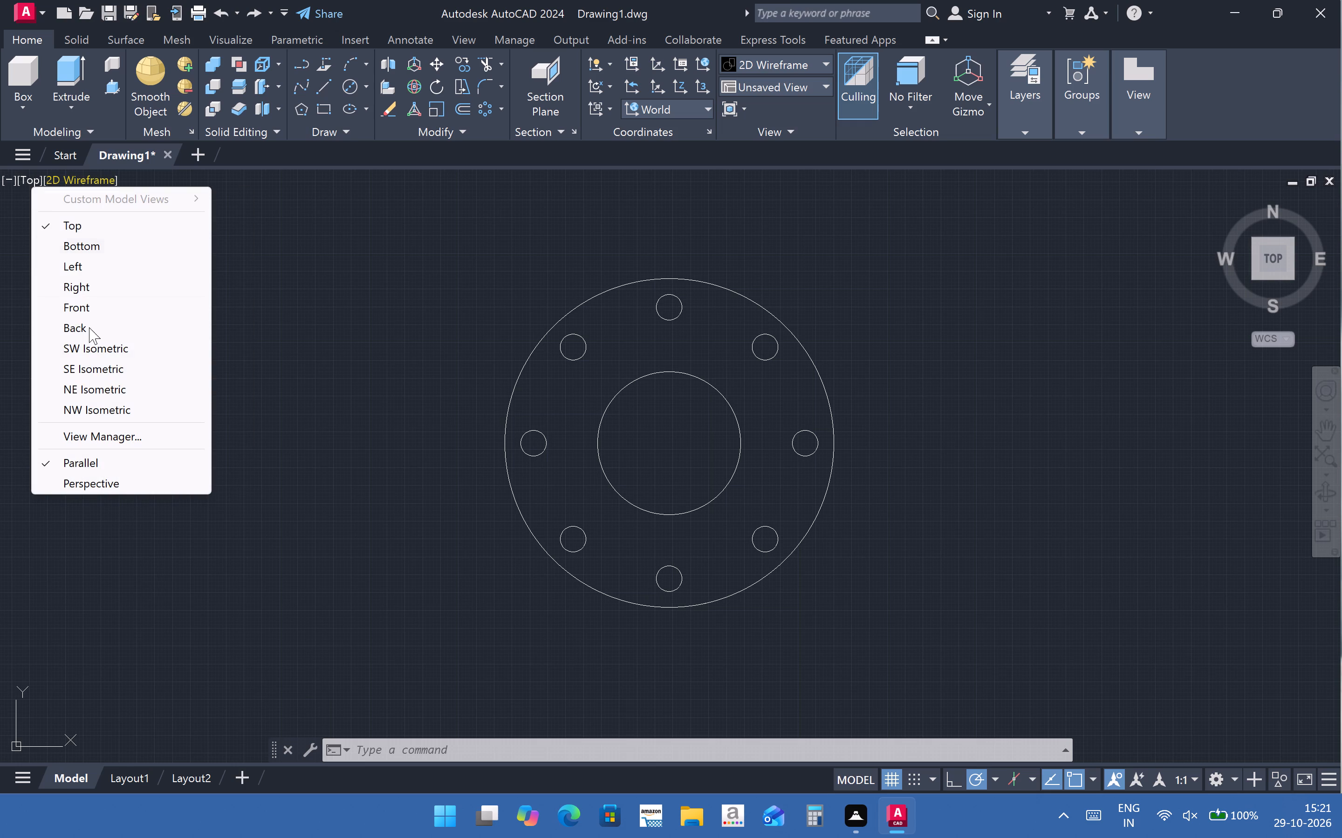
click(97, 361)
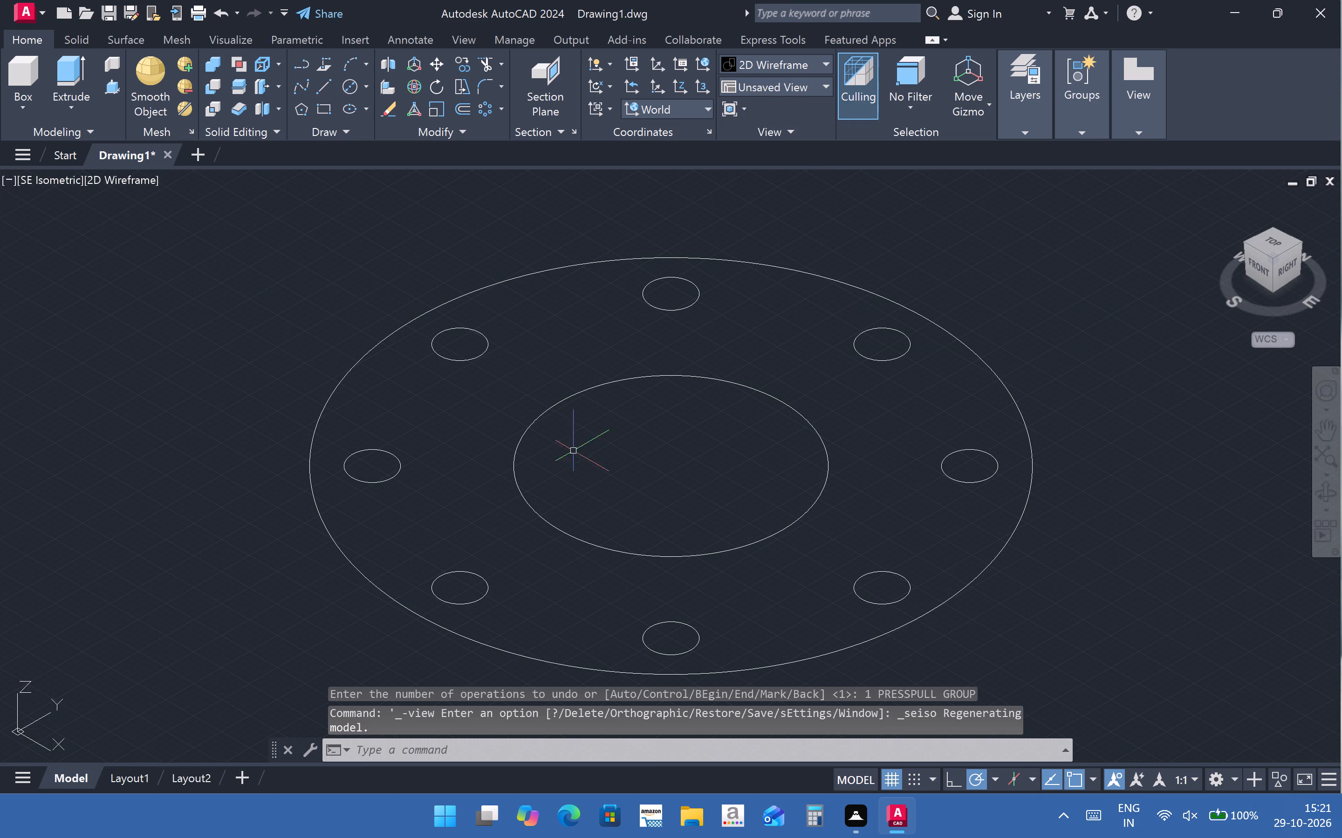
scroll(573, 472, up, 1)
scroll(573, 472, down, 2)
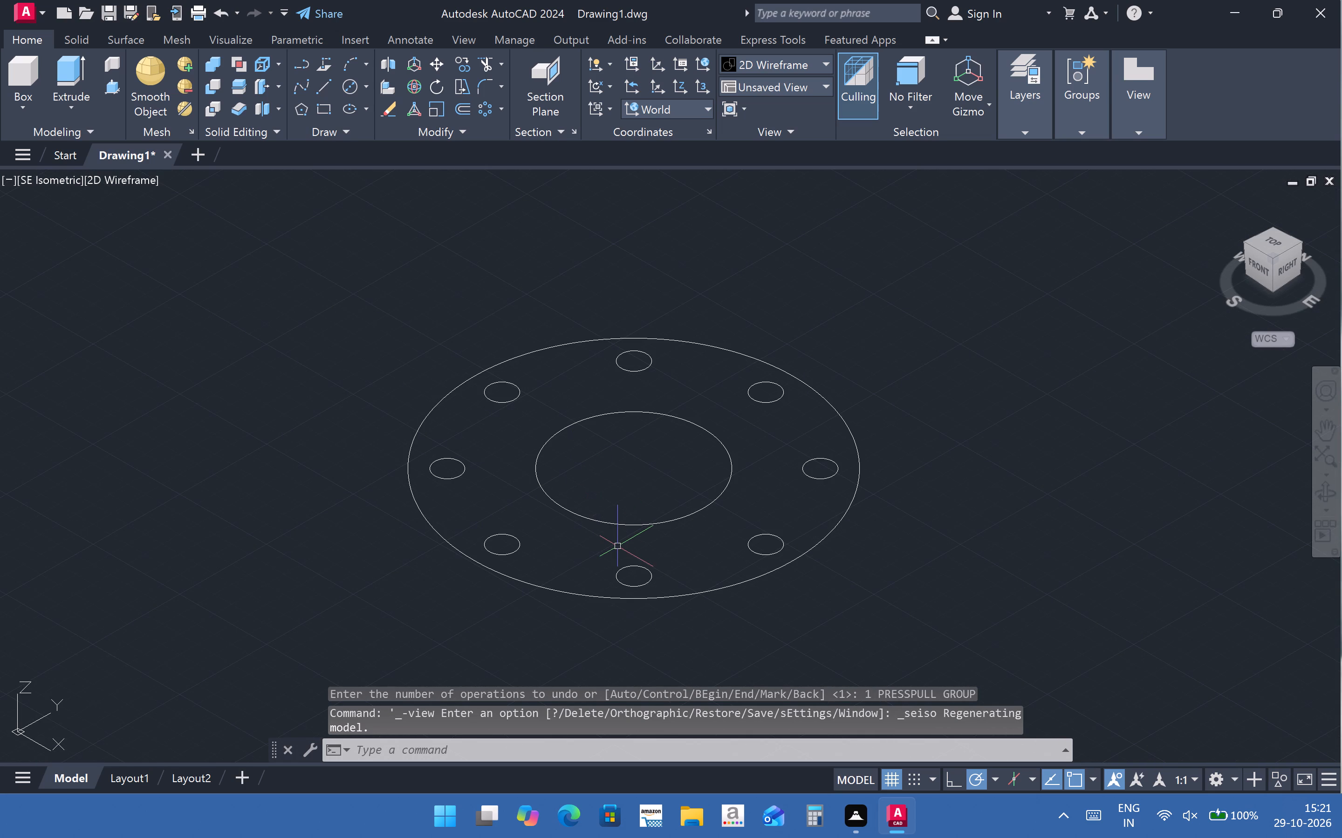
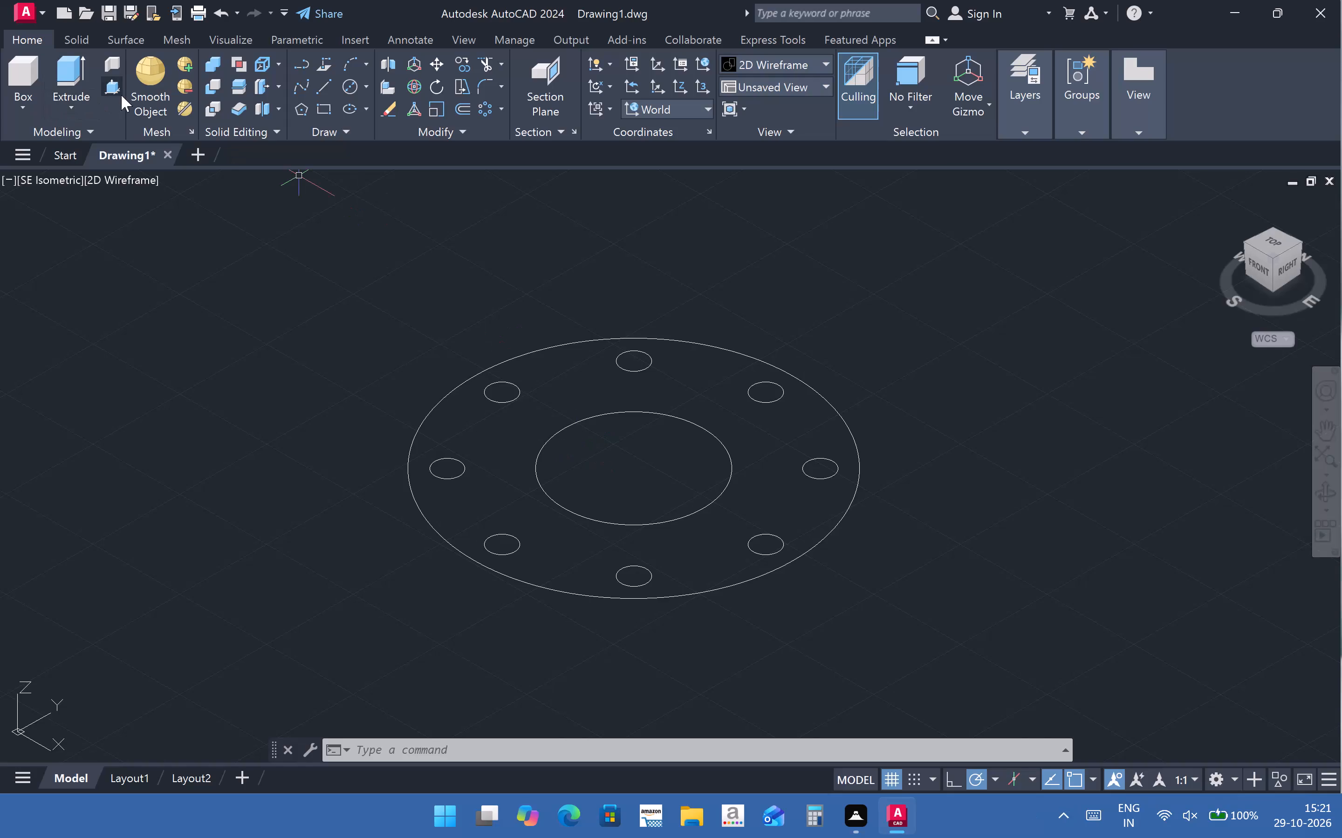
Presspull the flange area between the outer outline, bolt holes and centre circle downward by 32 mm.
click(121, 92)
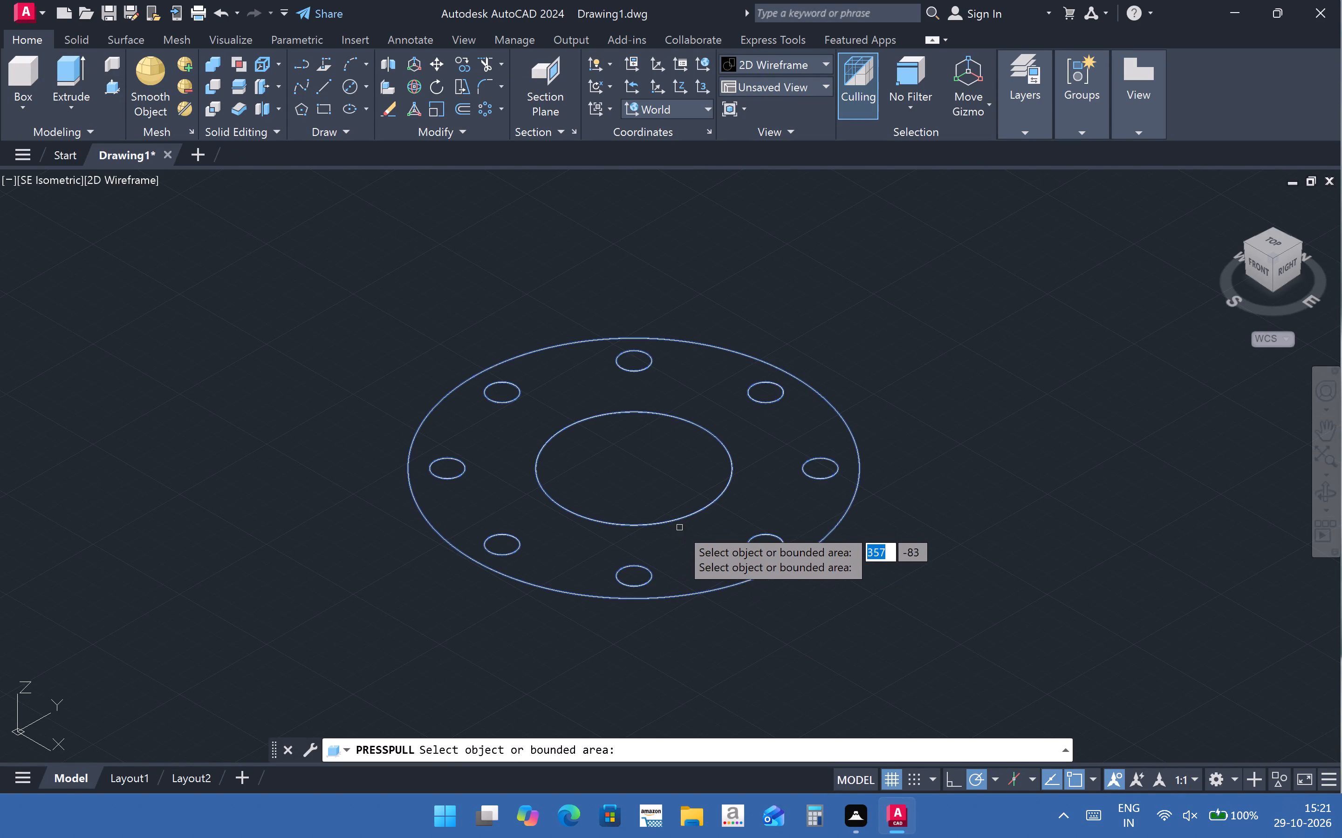
click(679, 527)
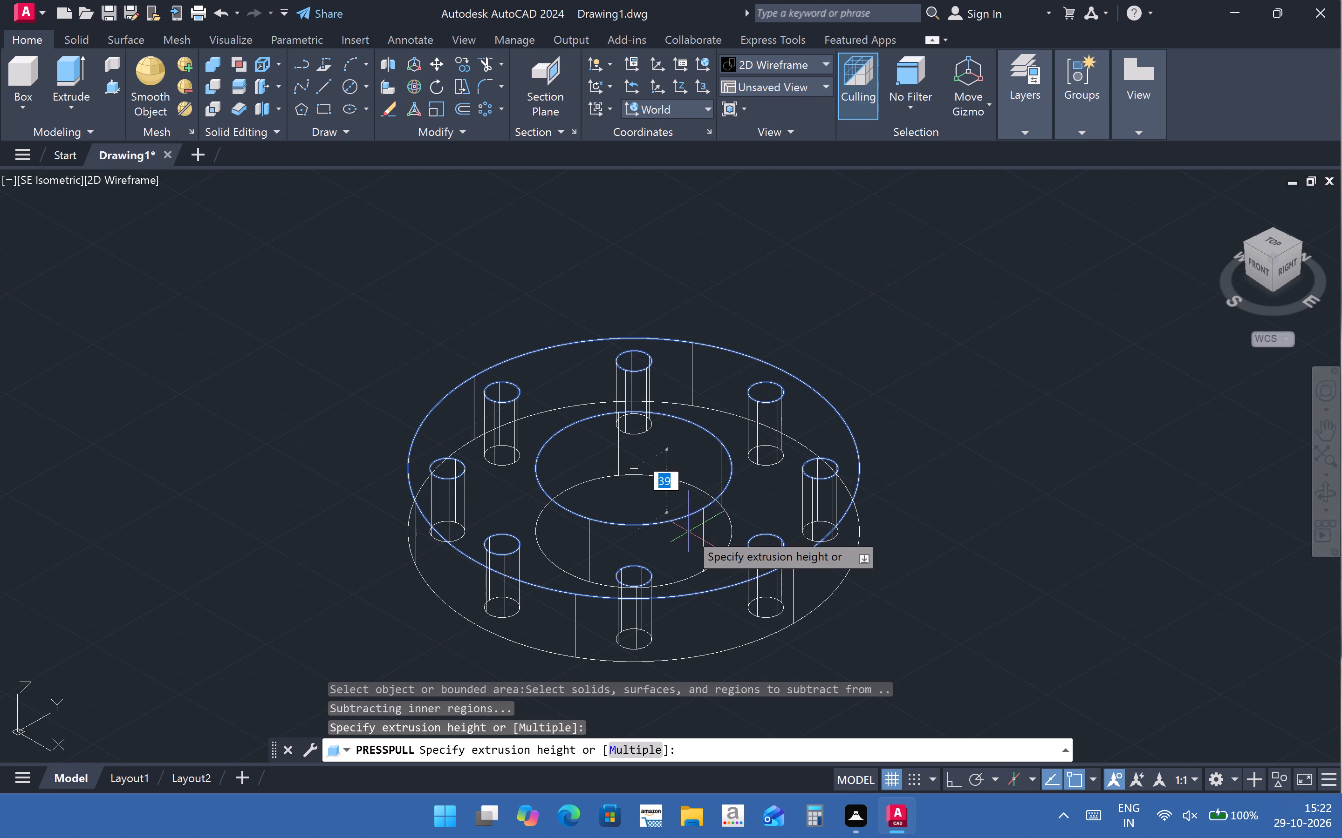
text(32)
key(Return)
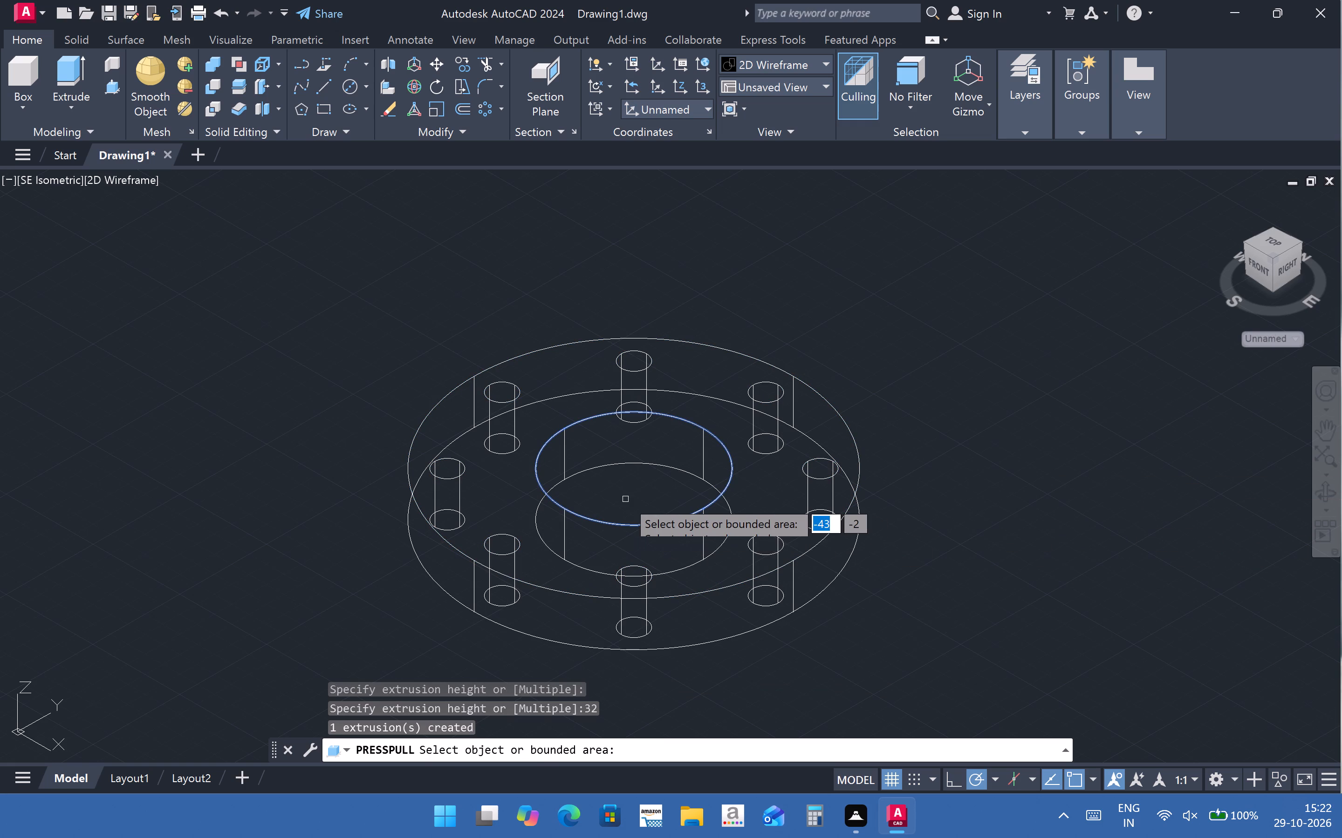
key(Escape)
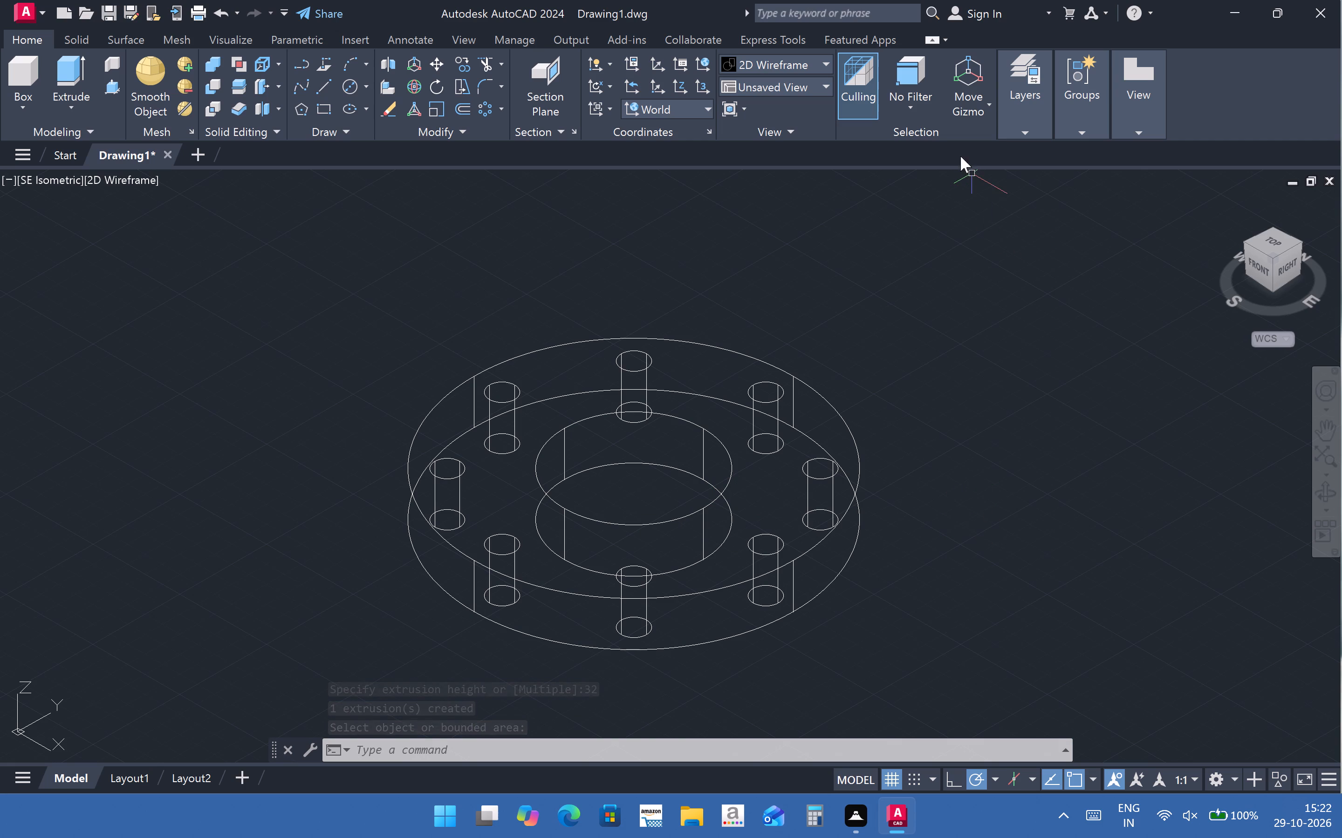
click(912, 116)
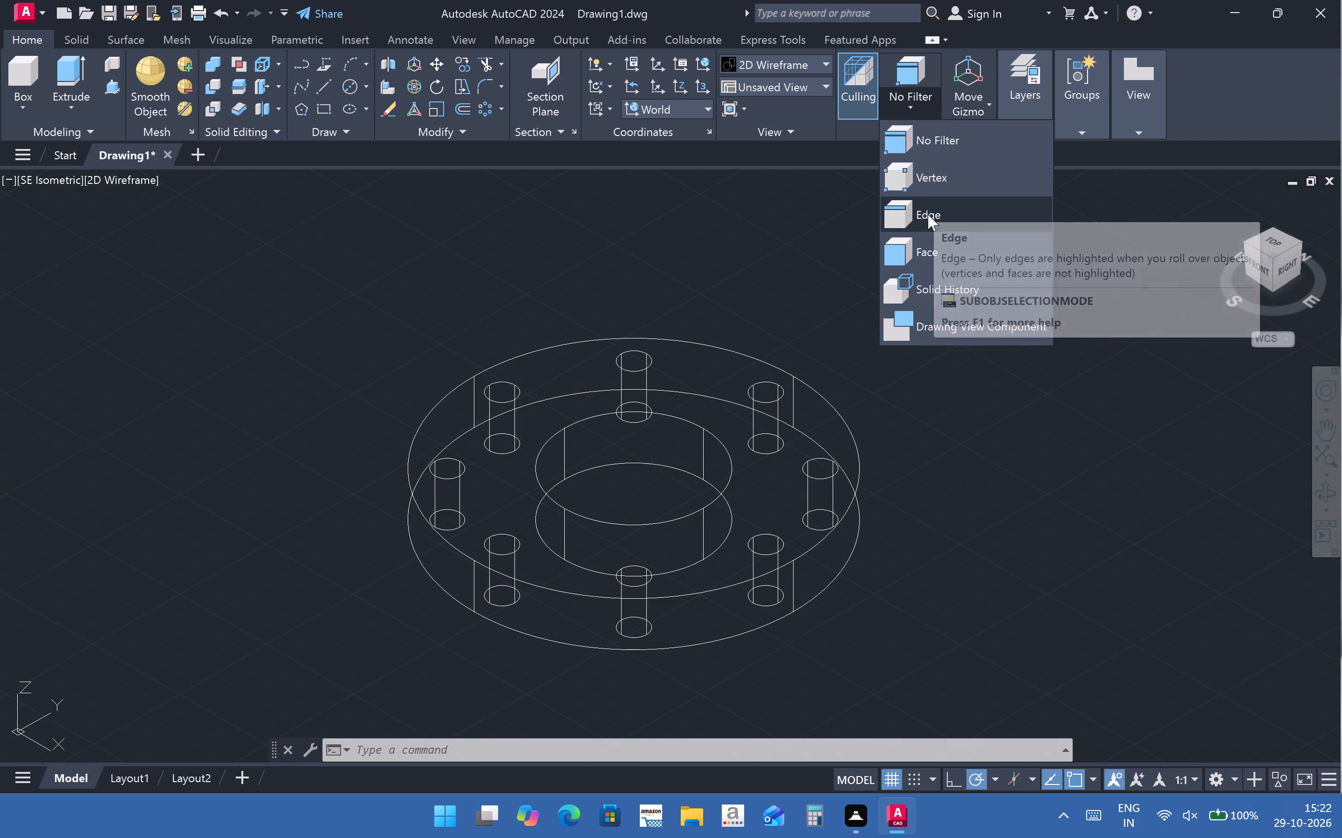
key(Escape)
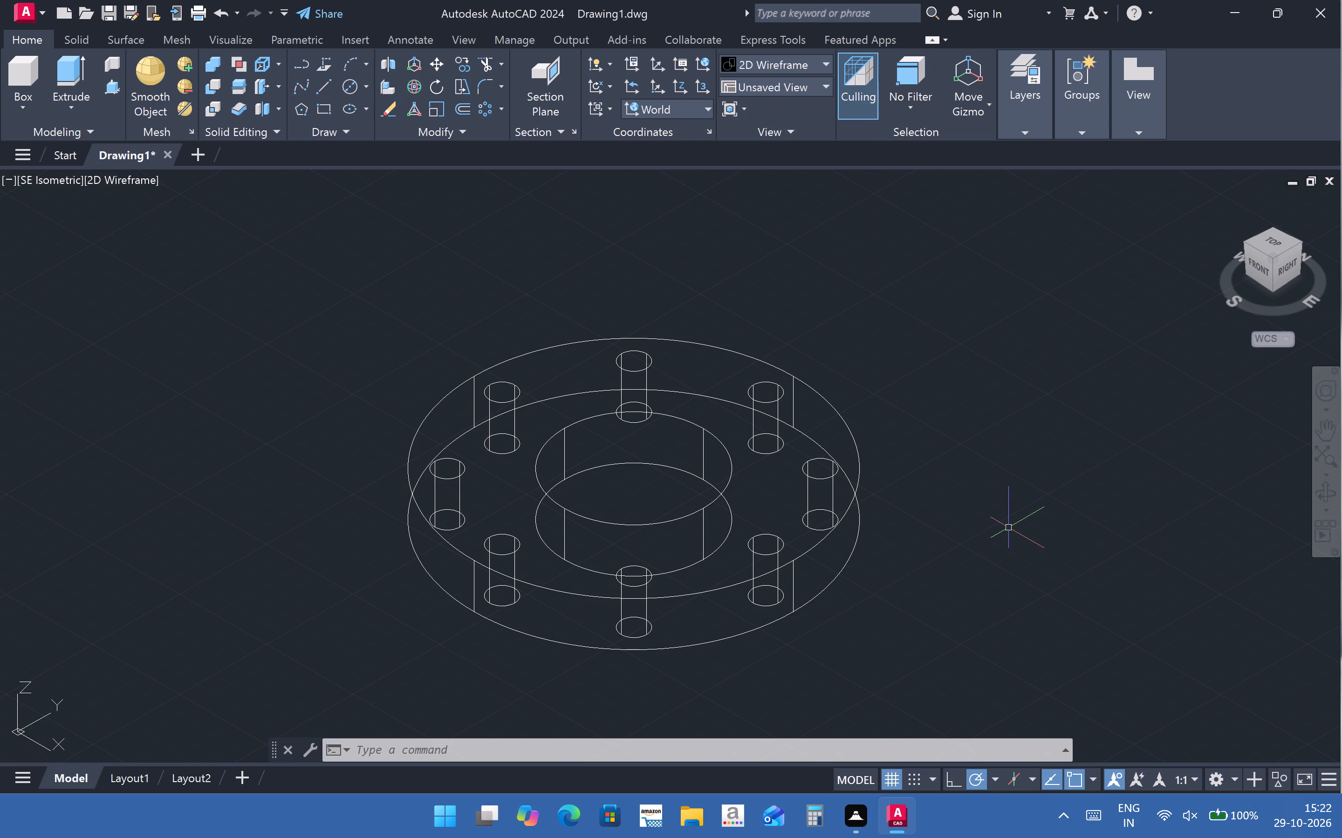
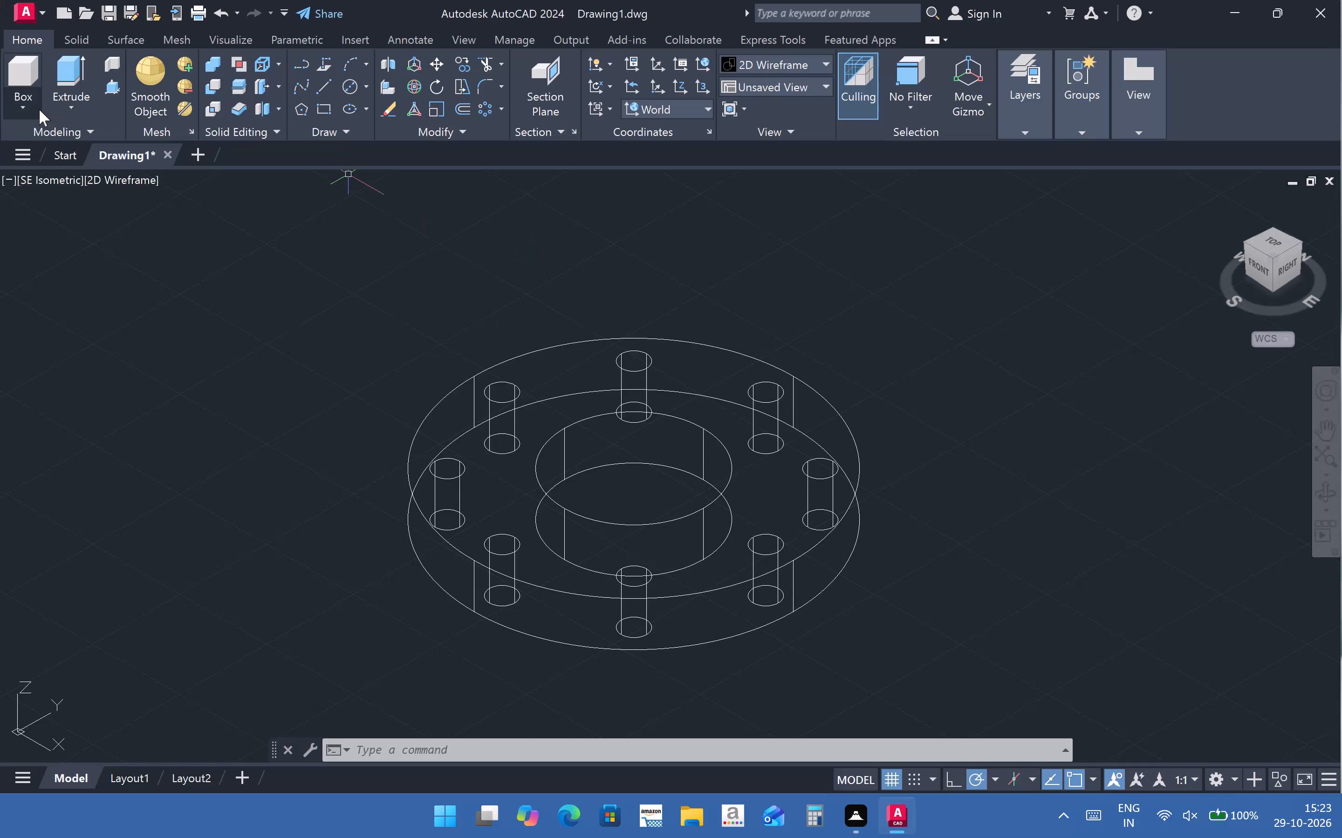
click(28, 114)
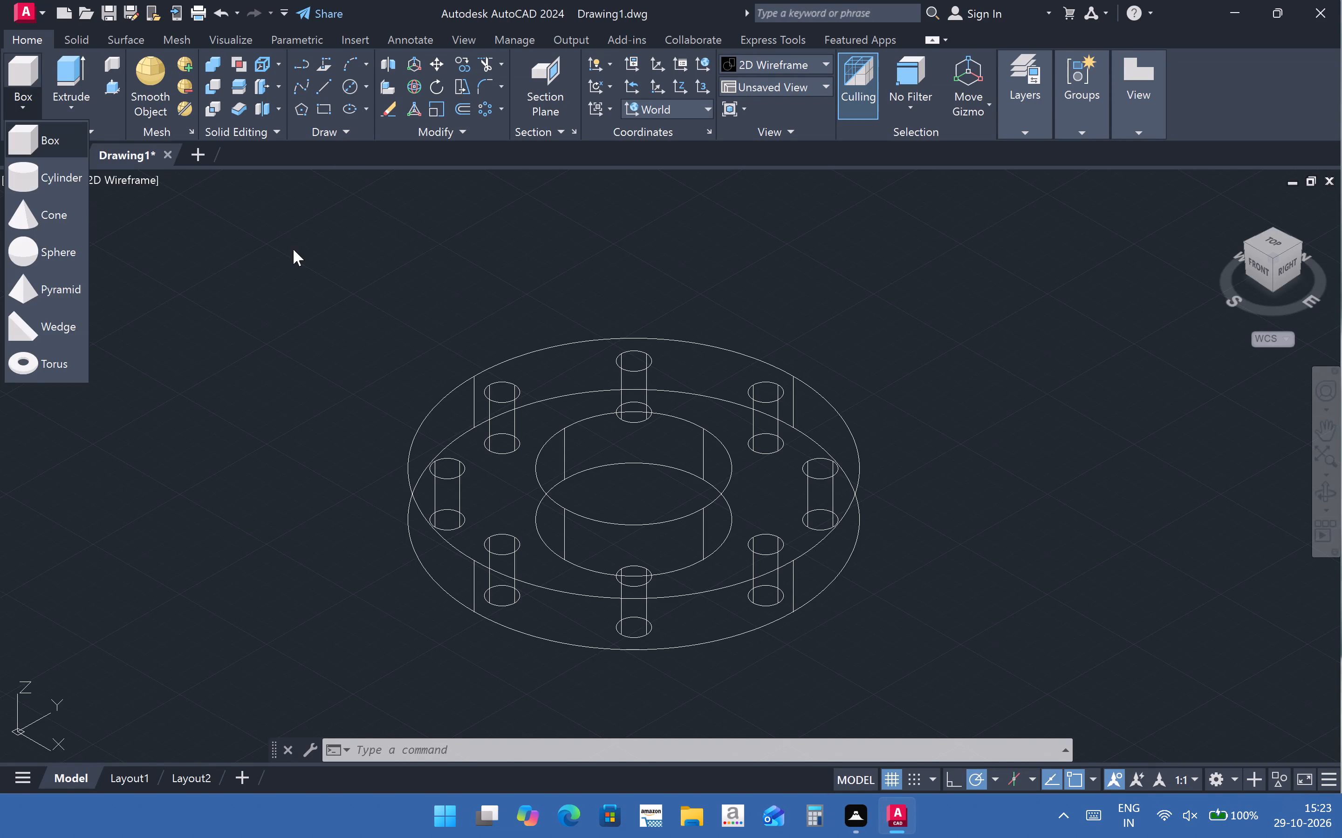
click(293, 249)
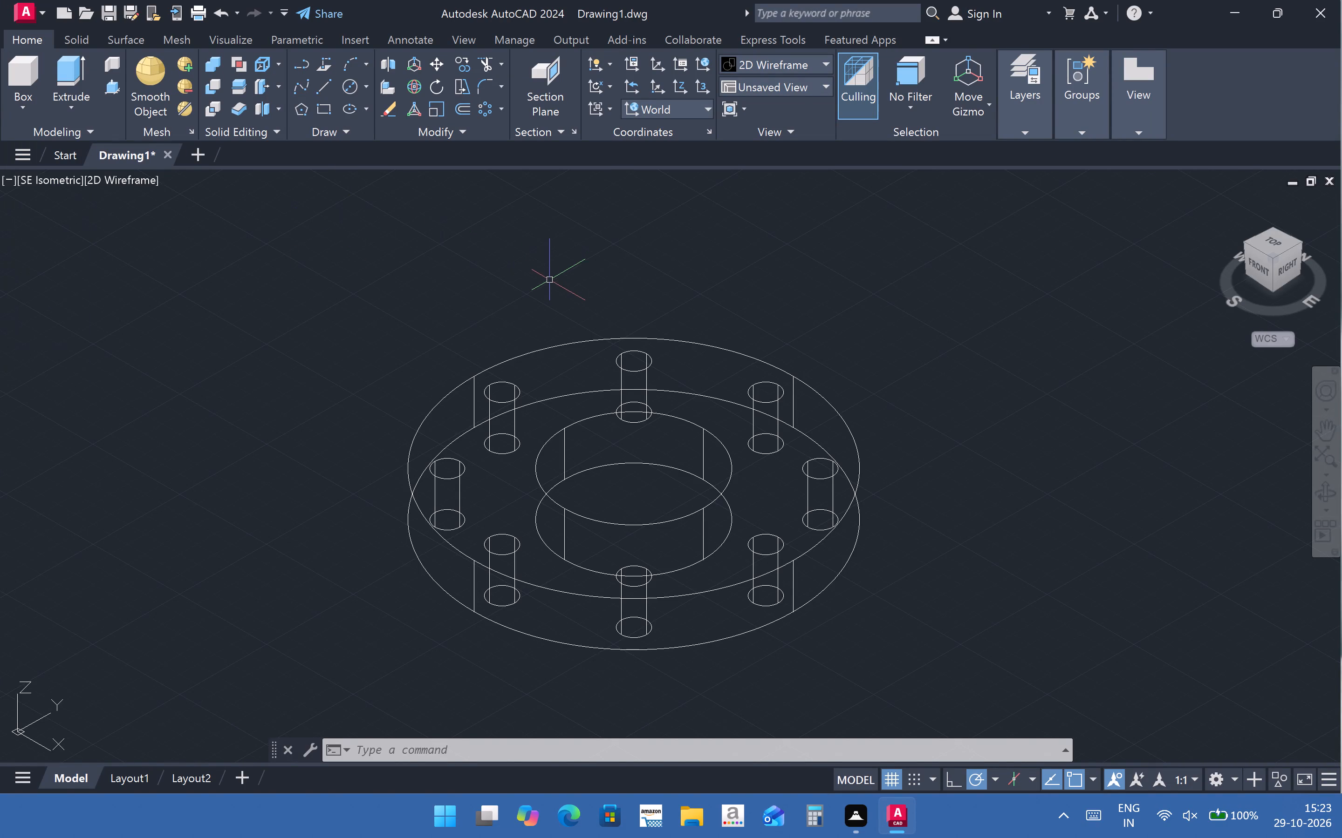
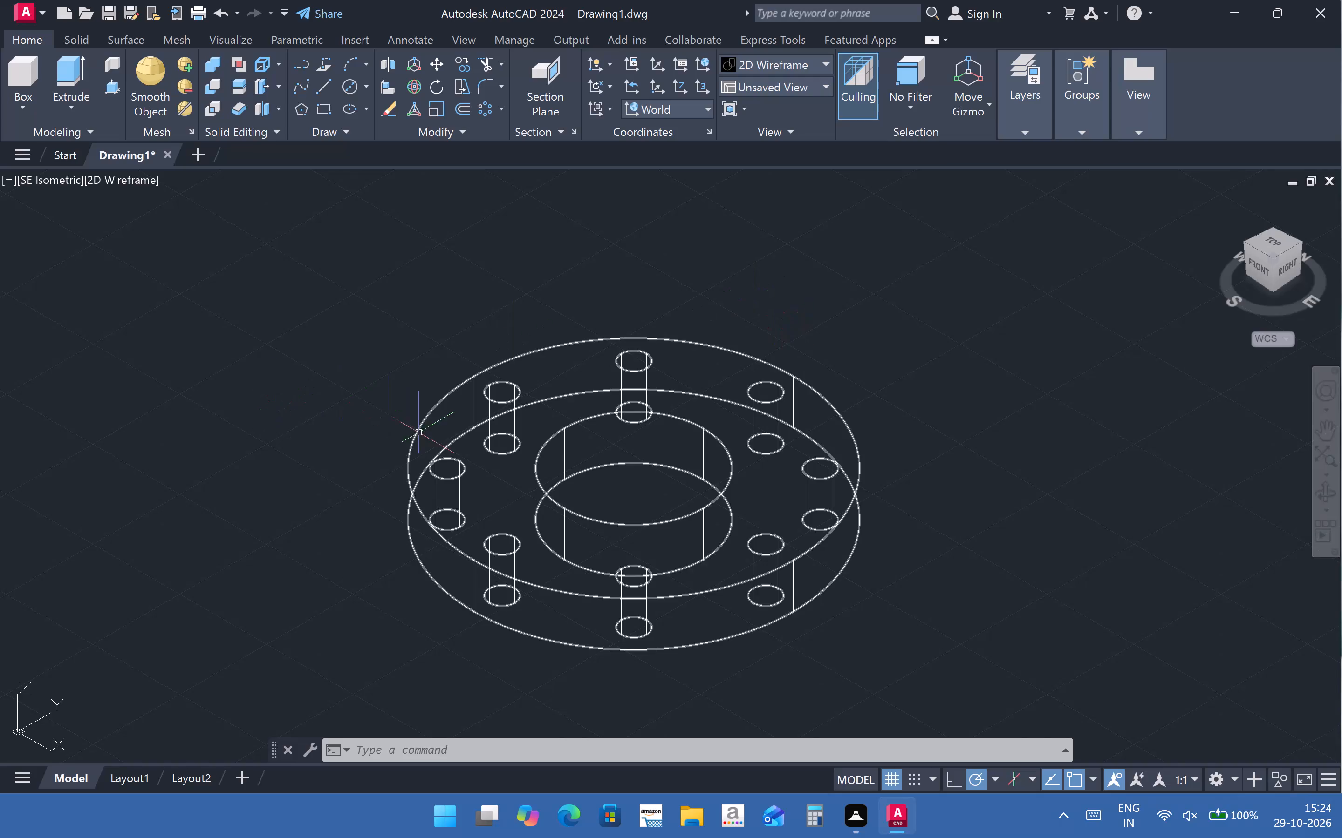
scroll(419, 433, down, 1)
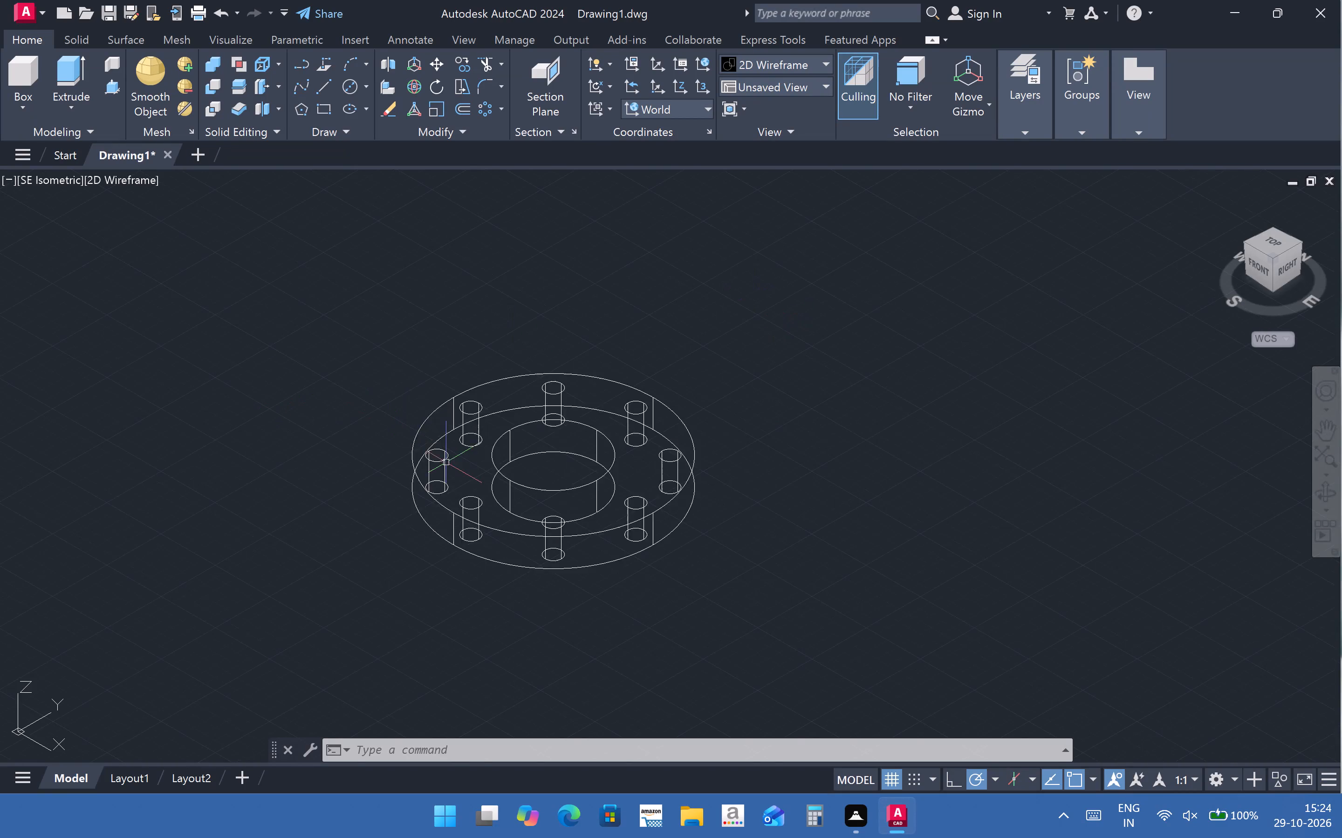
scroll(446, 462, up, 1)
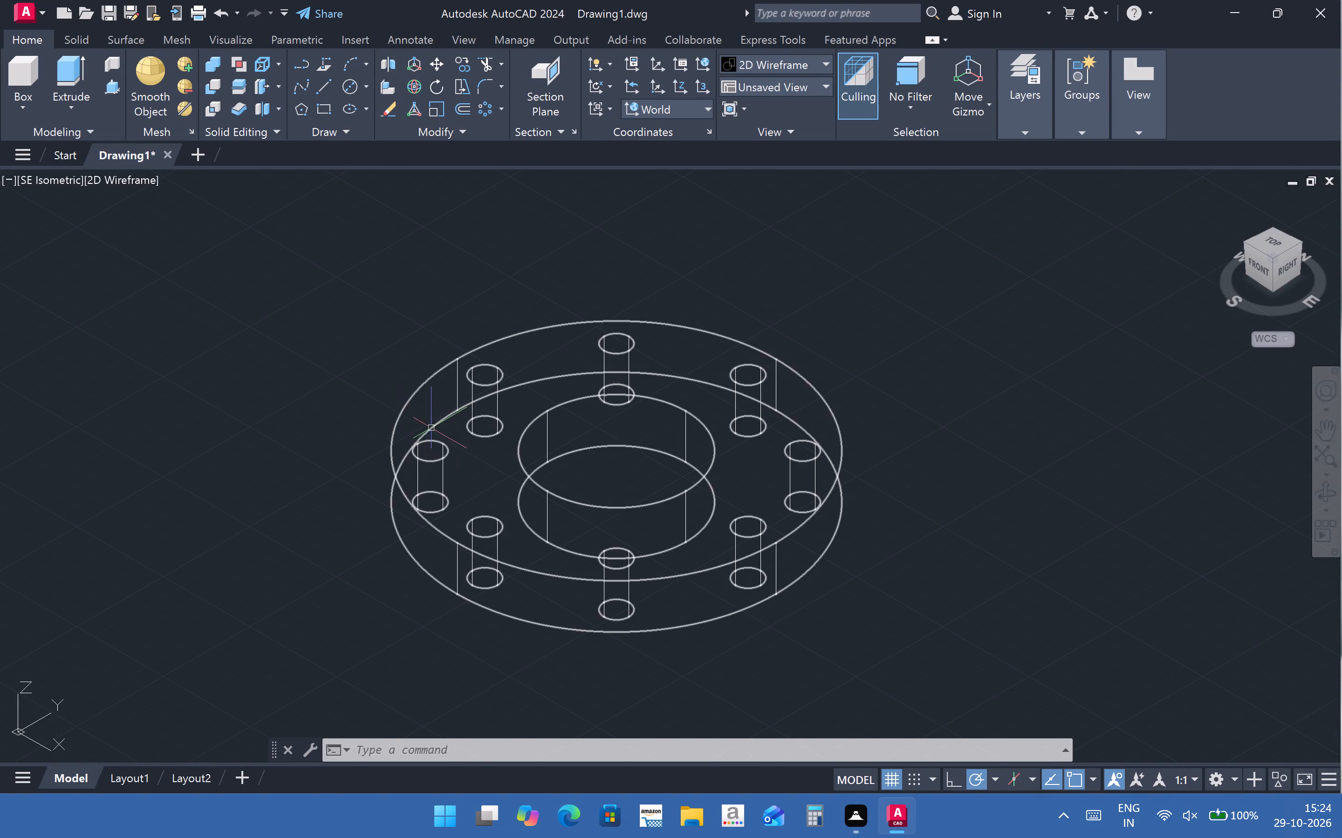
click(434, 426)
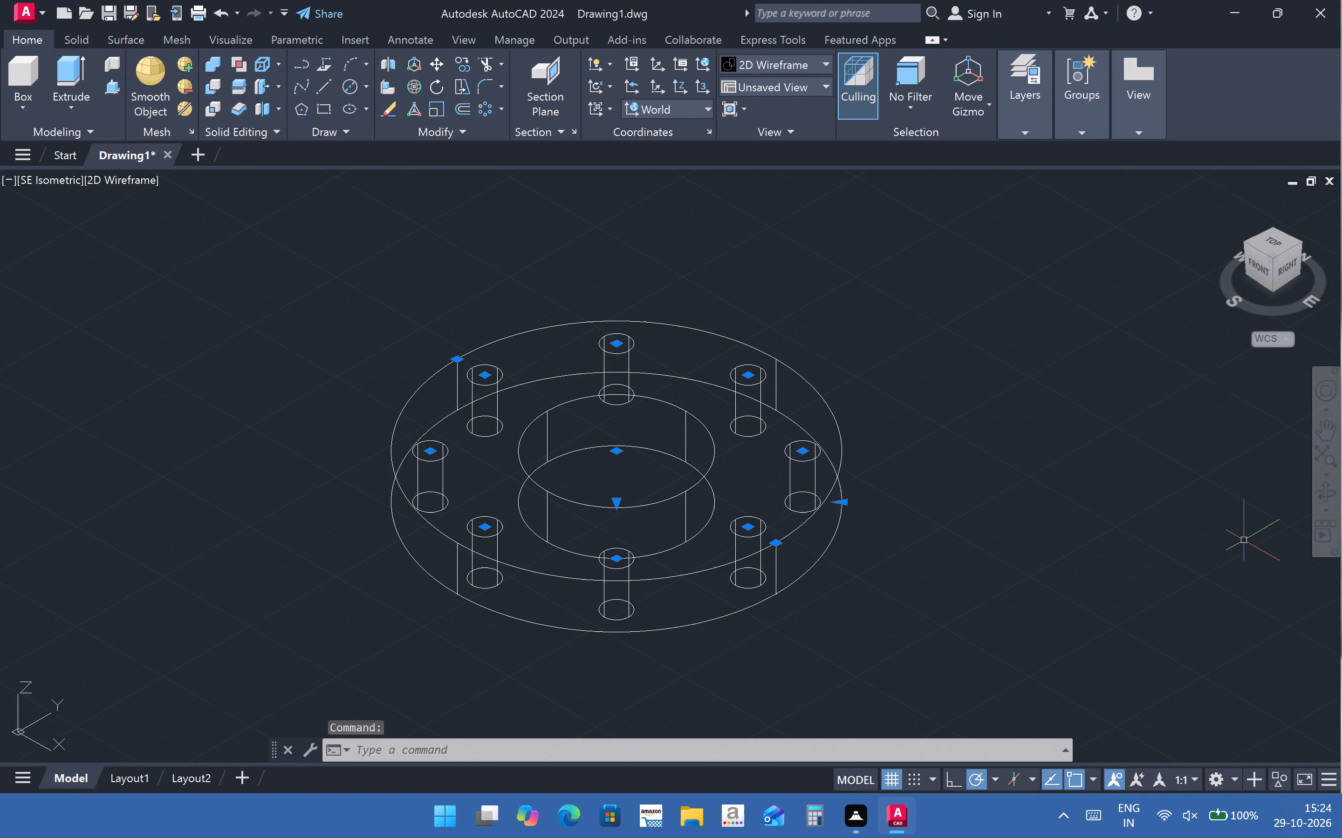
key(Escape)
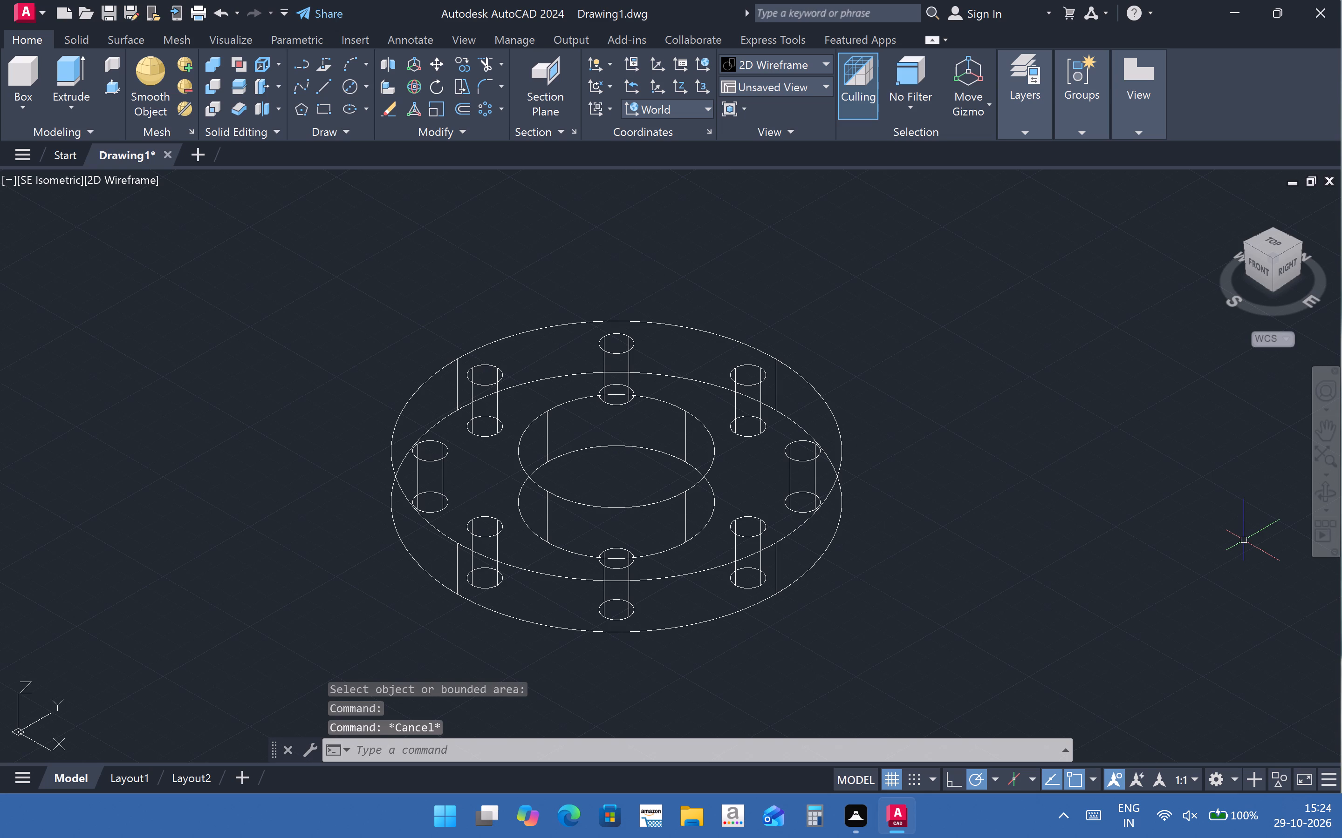
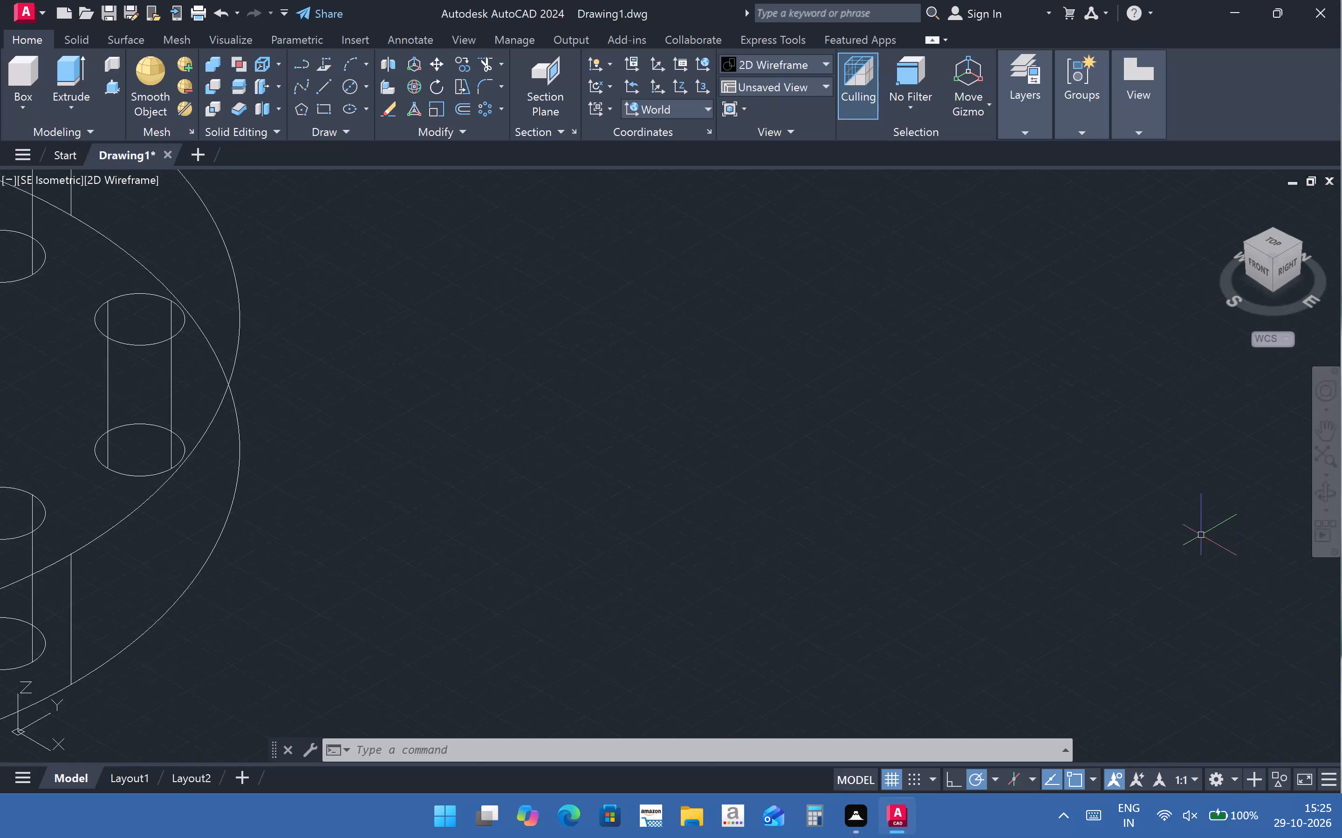
Set the flange model's visual style to Shaded with edges.
scroll(1195, 535, down, 2)
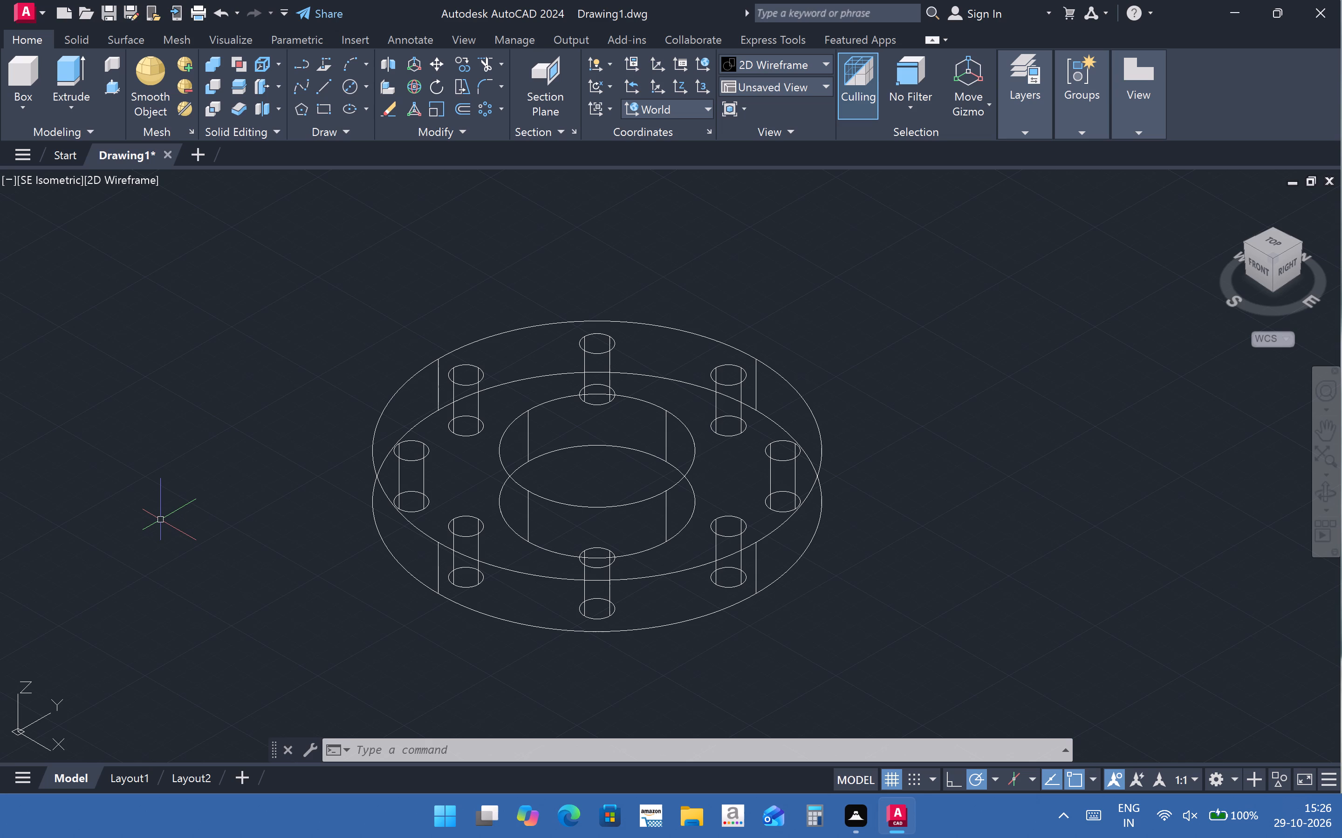
click(801, 62)
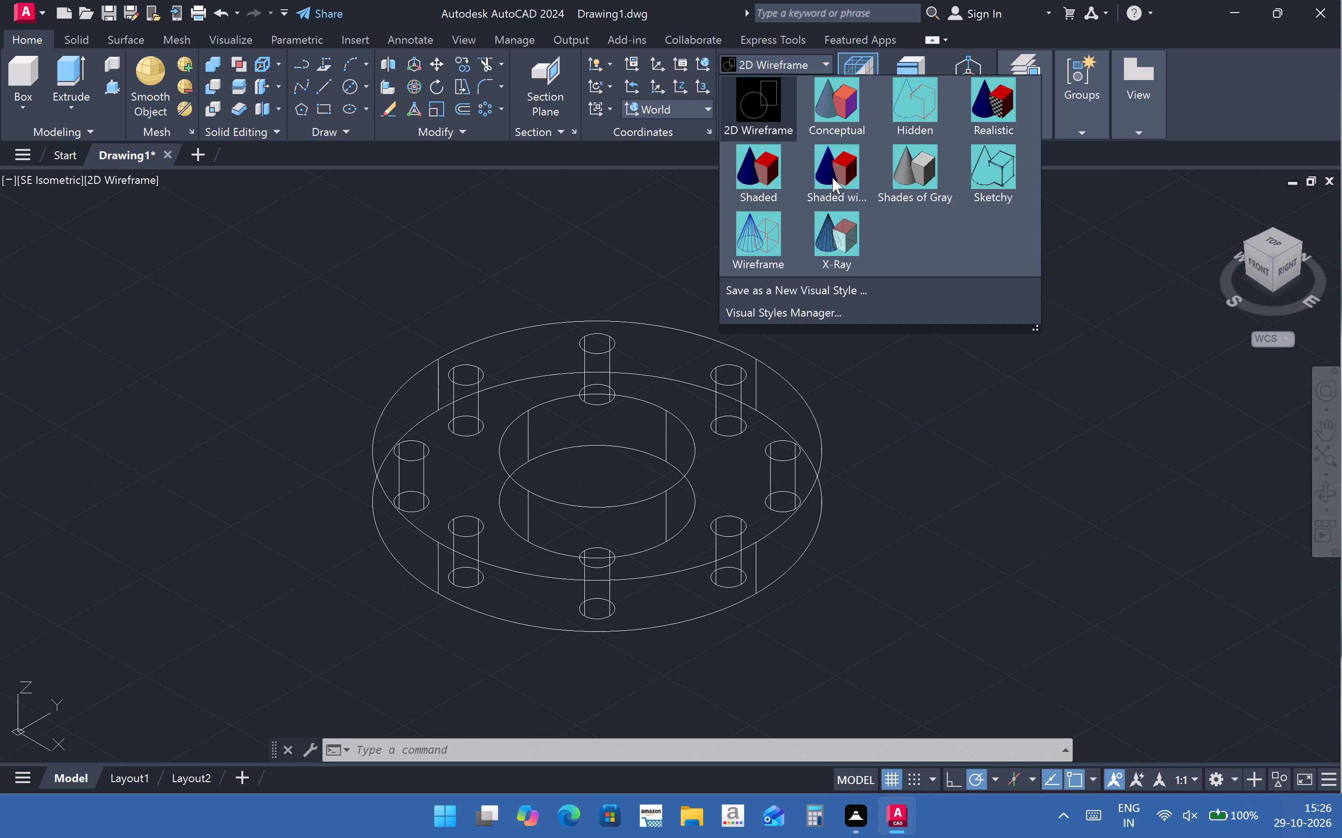
click(832, 177)
click(930, 488)
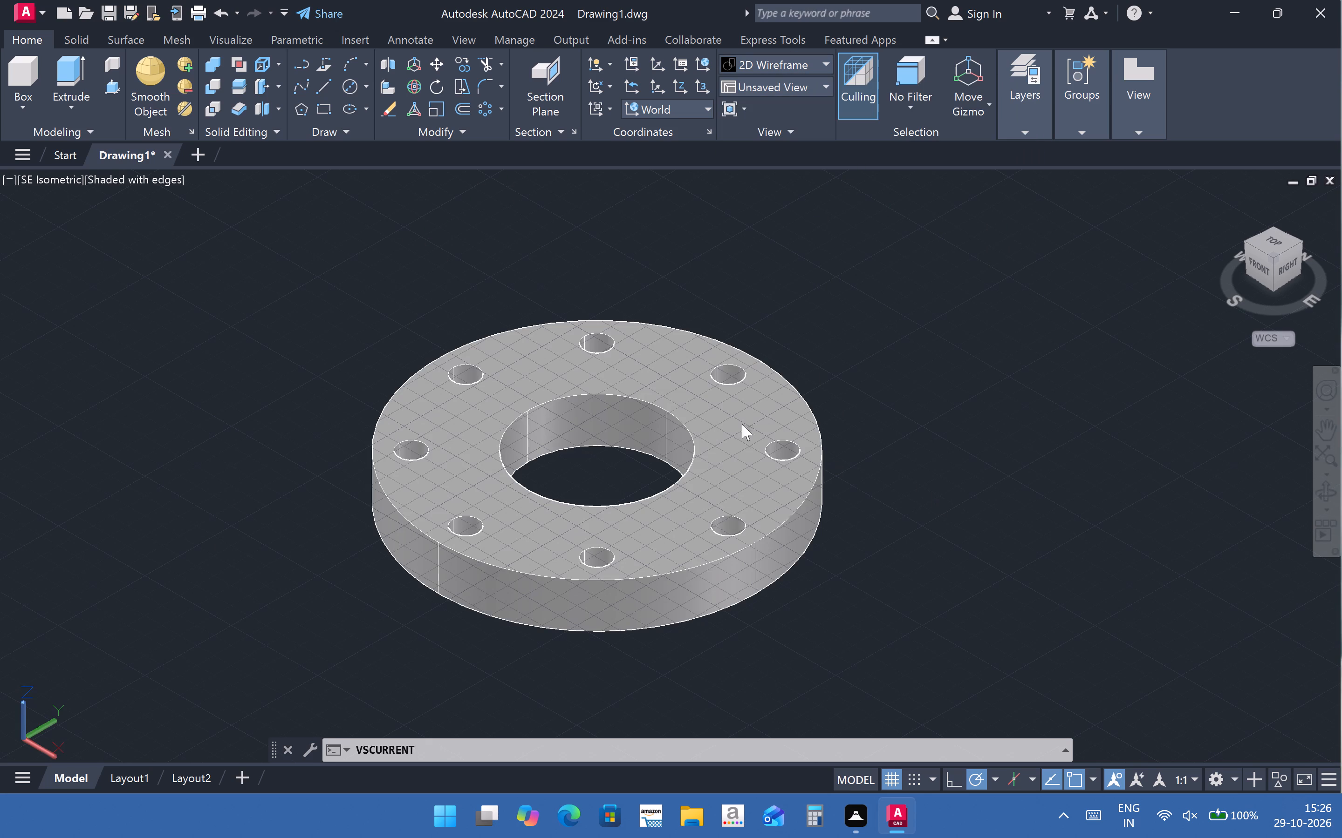
Examine the shaded flange solid in the isometric view, checking its bolt holes, centre bore and outer rim.
scroll(655, 494, up, 2)
scroll(523, 378, up, 4)
scroll(635, 376, down, 3)
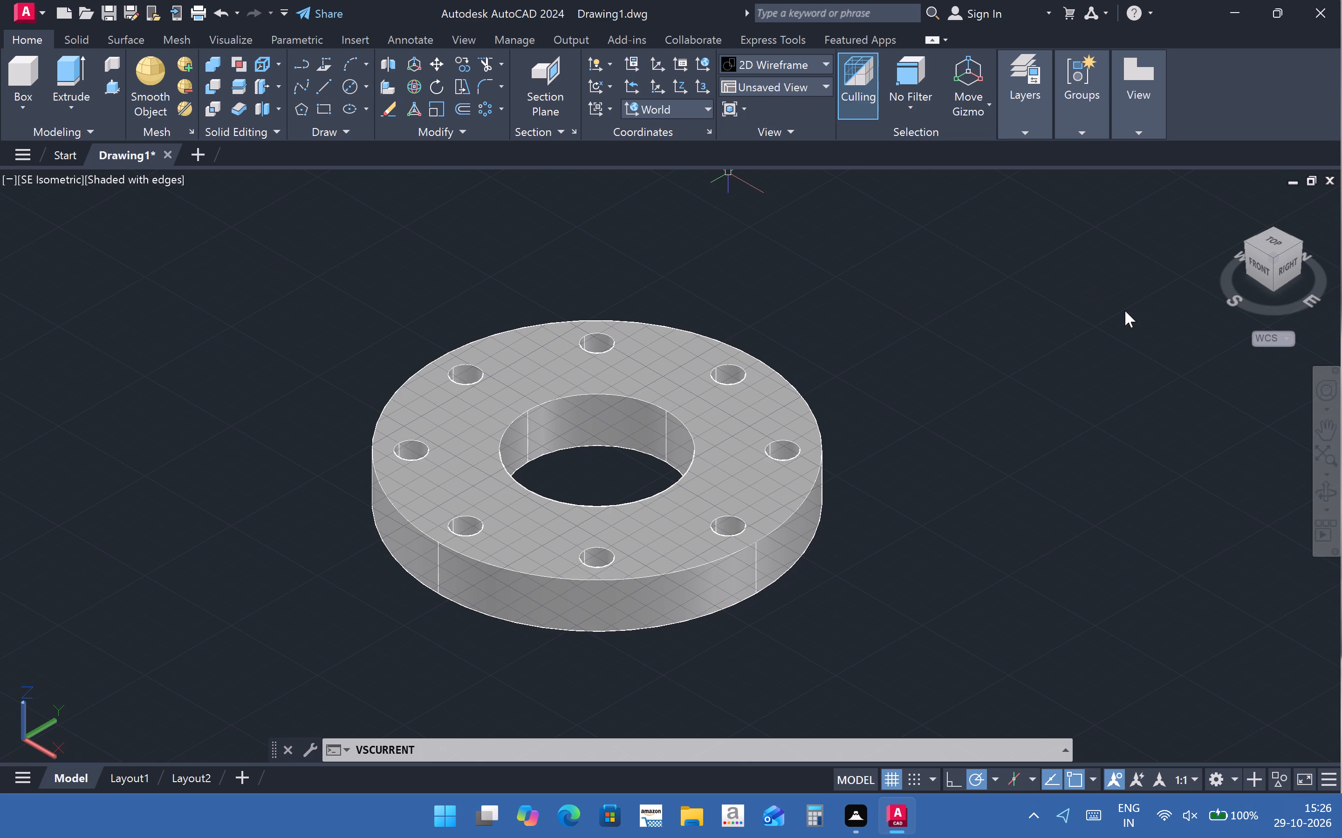
click(1125, 311)
scroll(603, 373, down, 2)
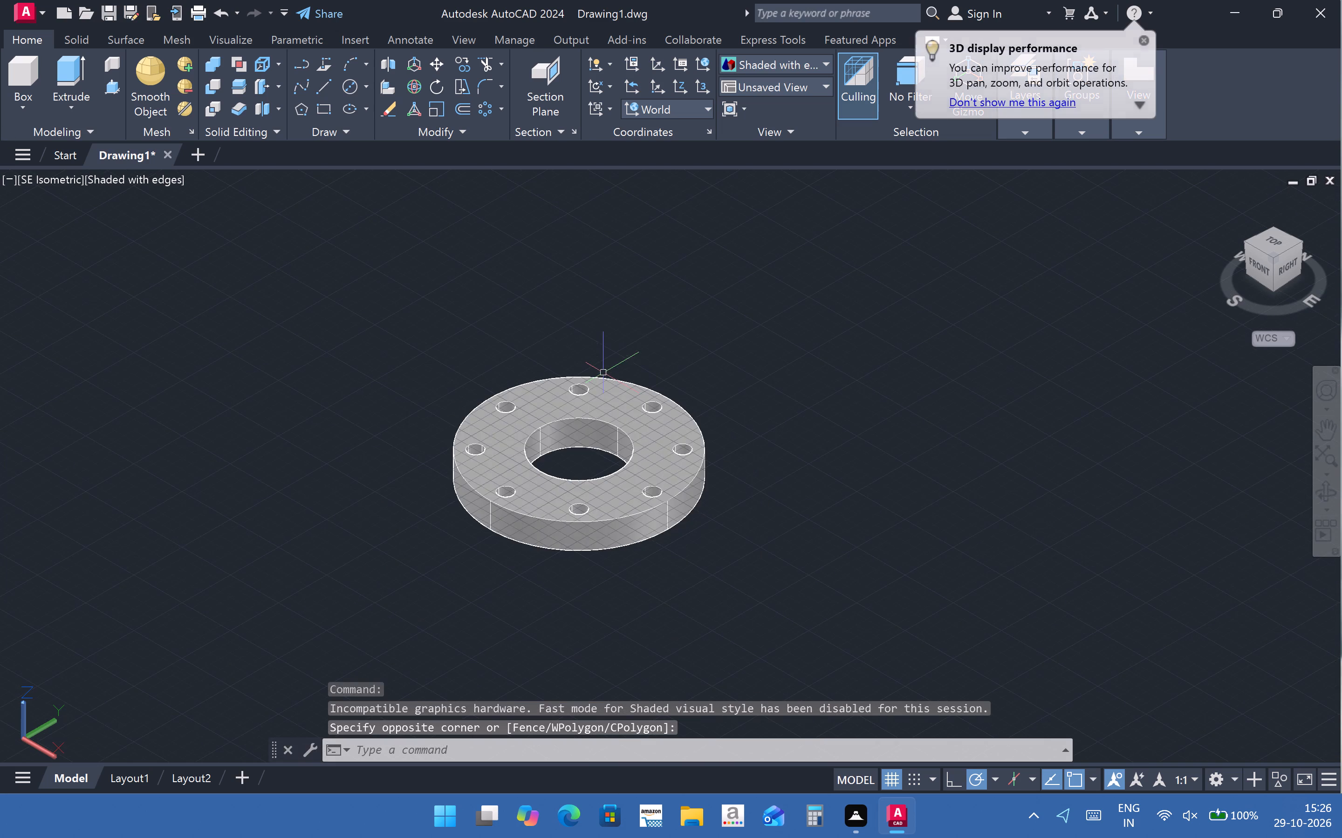
scroll(603, 416, up, 2)
scroll(561, 438, down, 1)
middle_drag(539, 455, 679, 416)
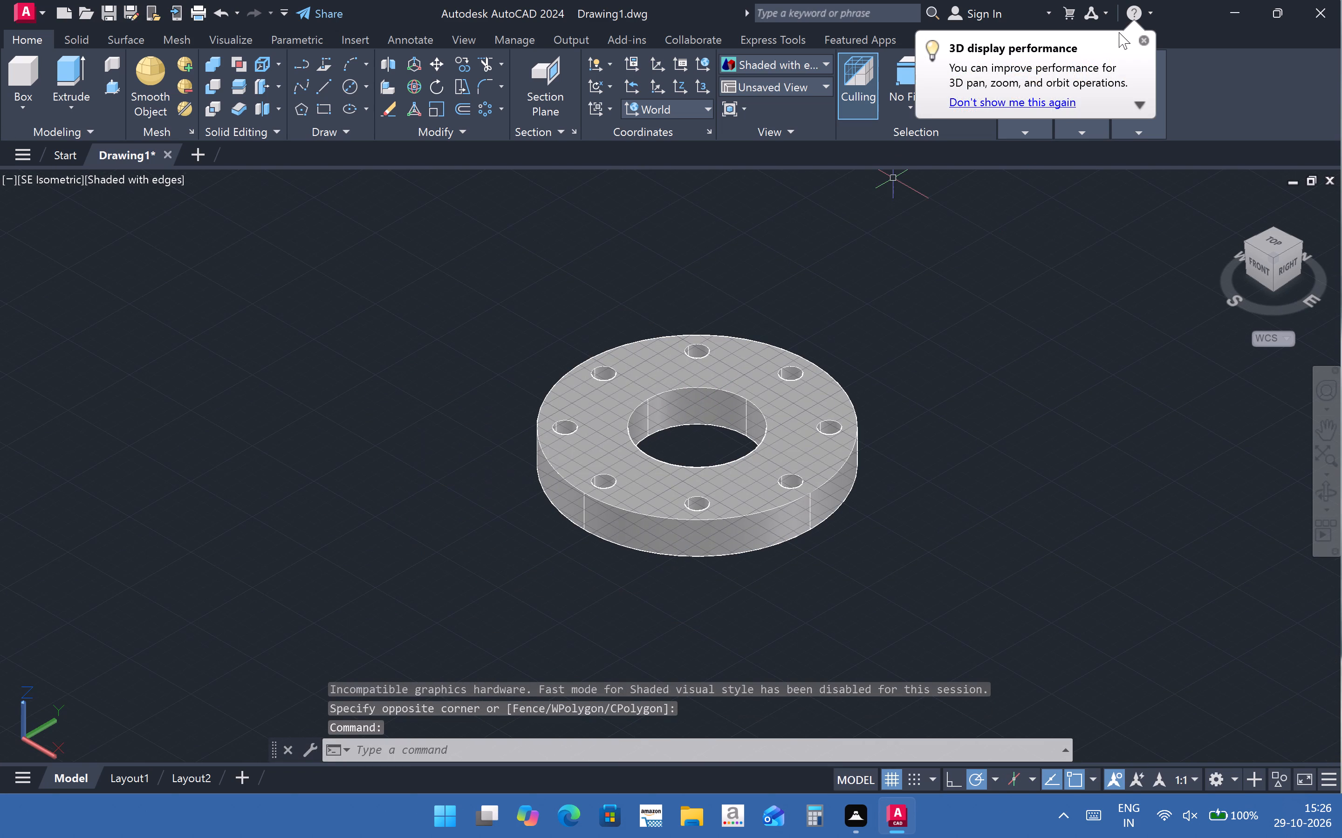
click(1146, 43)
scroll(591, 418, up, 1)
middle_drag(668, 454, 666, 454)
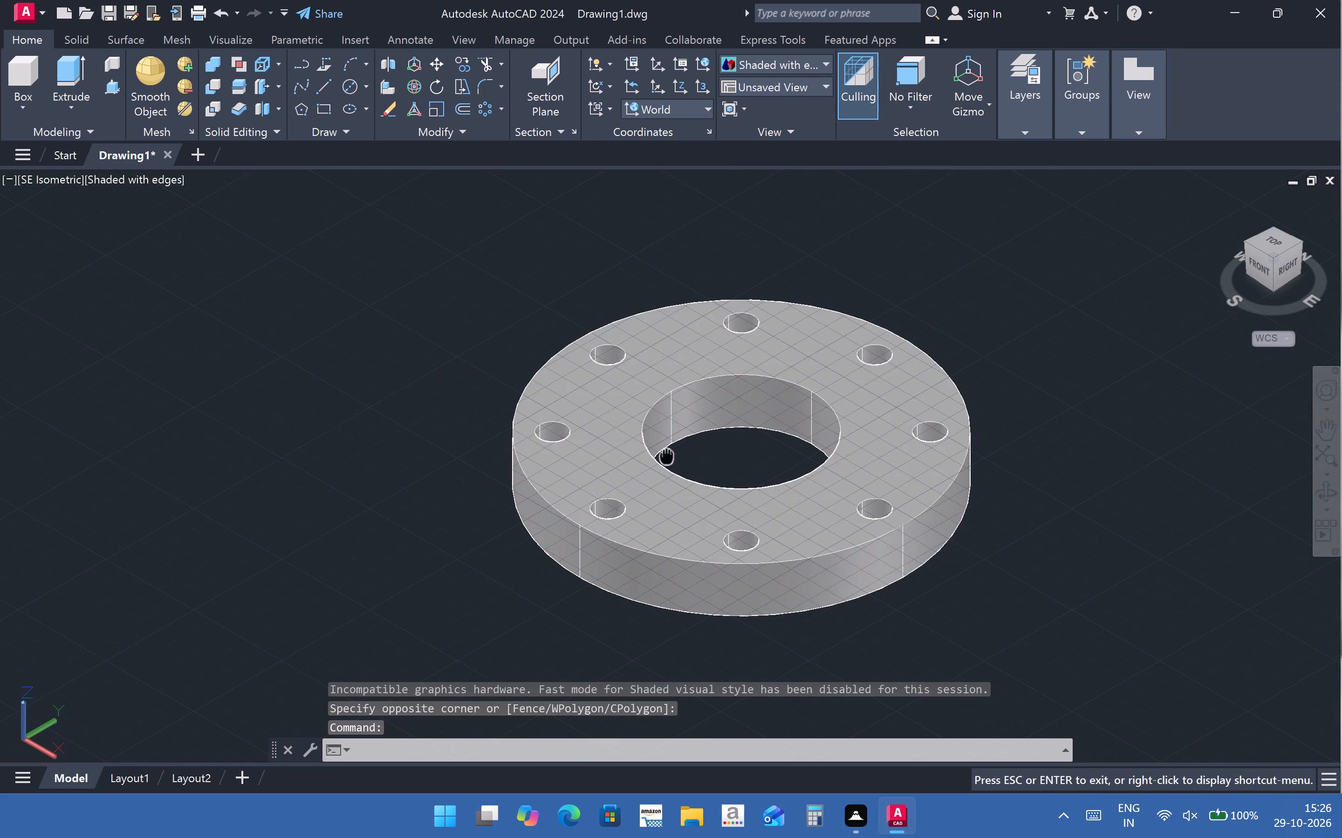
middle_drag(666, 454, 533, 473)
scroll(556, 488, up, 2)
scroll(559, 492, down, 2)
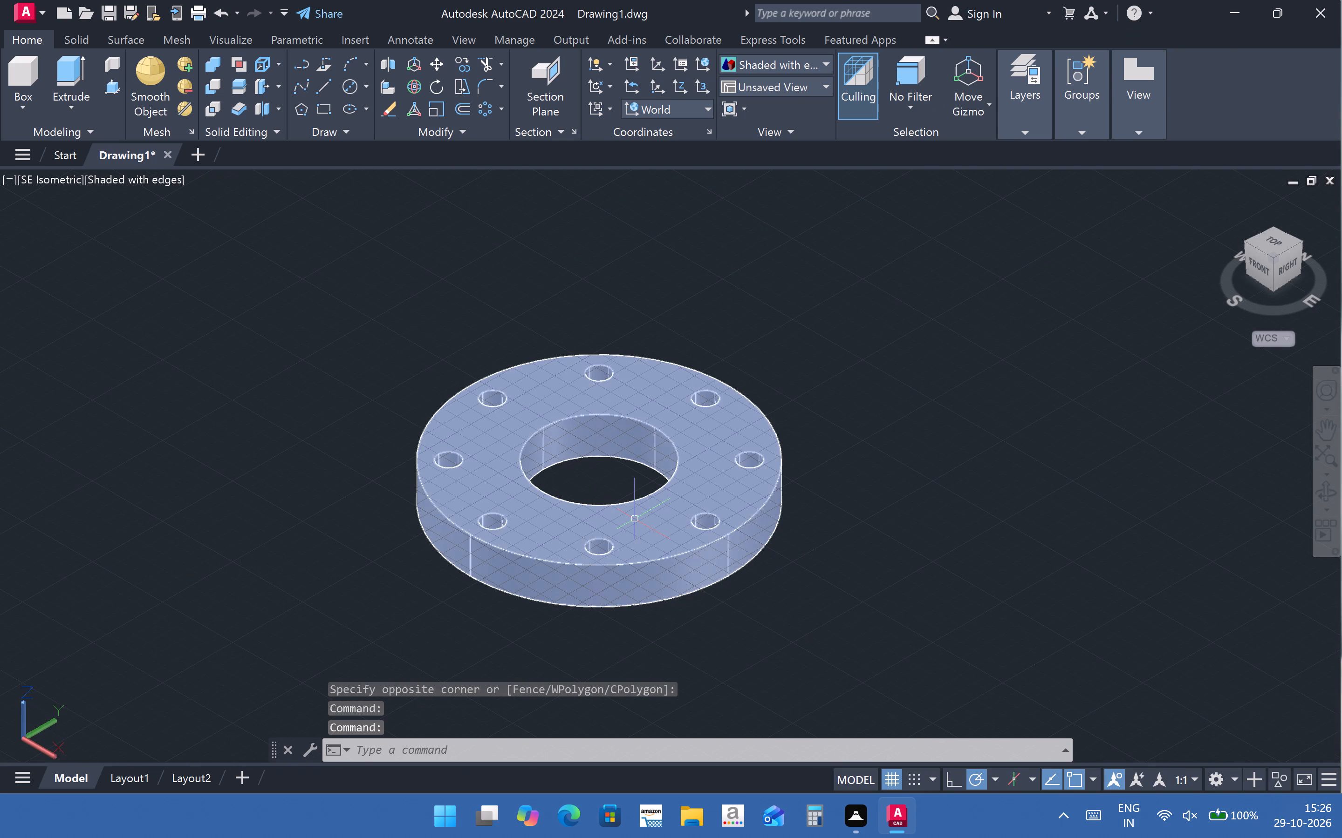
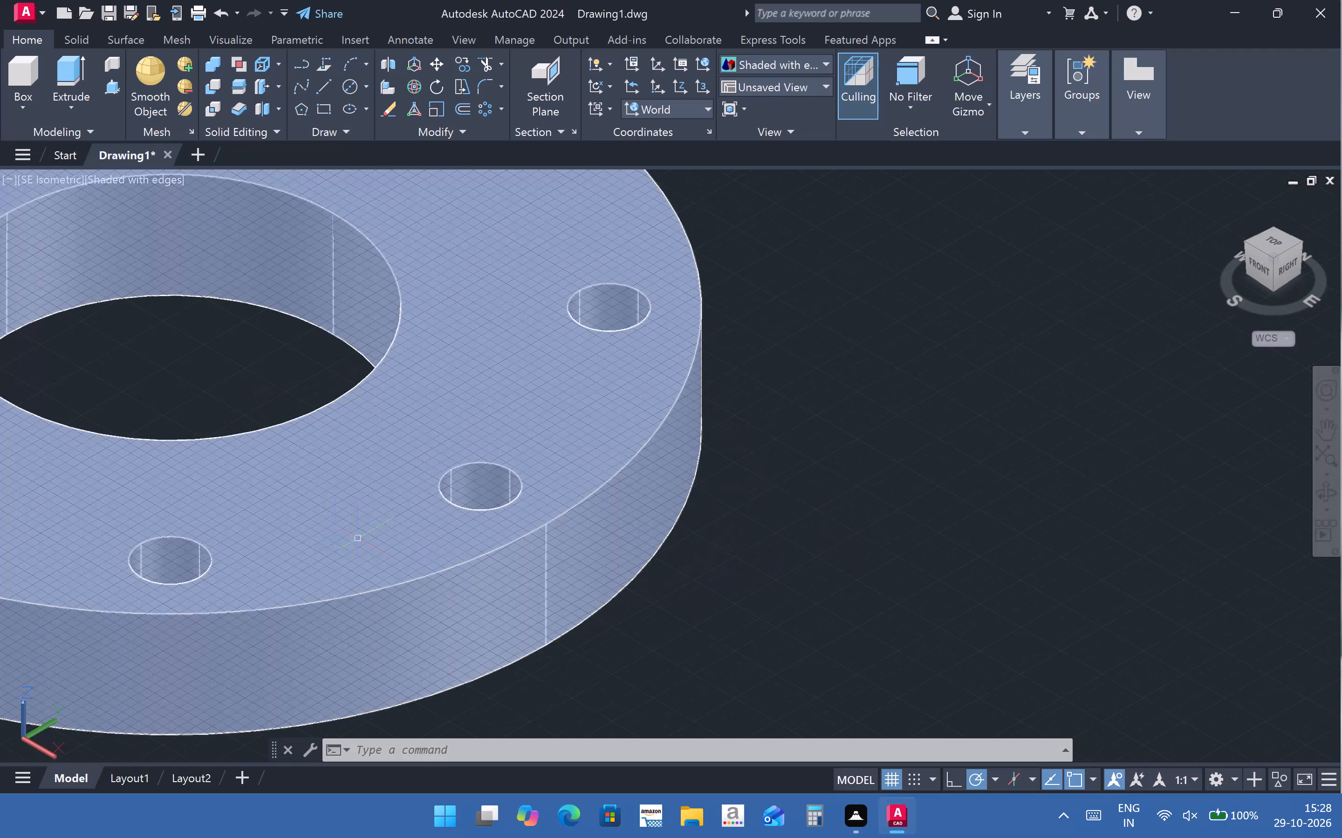
In the Top view, draw a 100 mm diameter circle concentric with the flange's centre hole.
scroll(642, 514, down, 2)
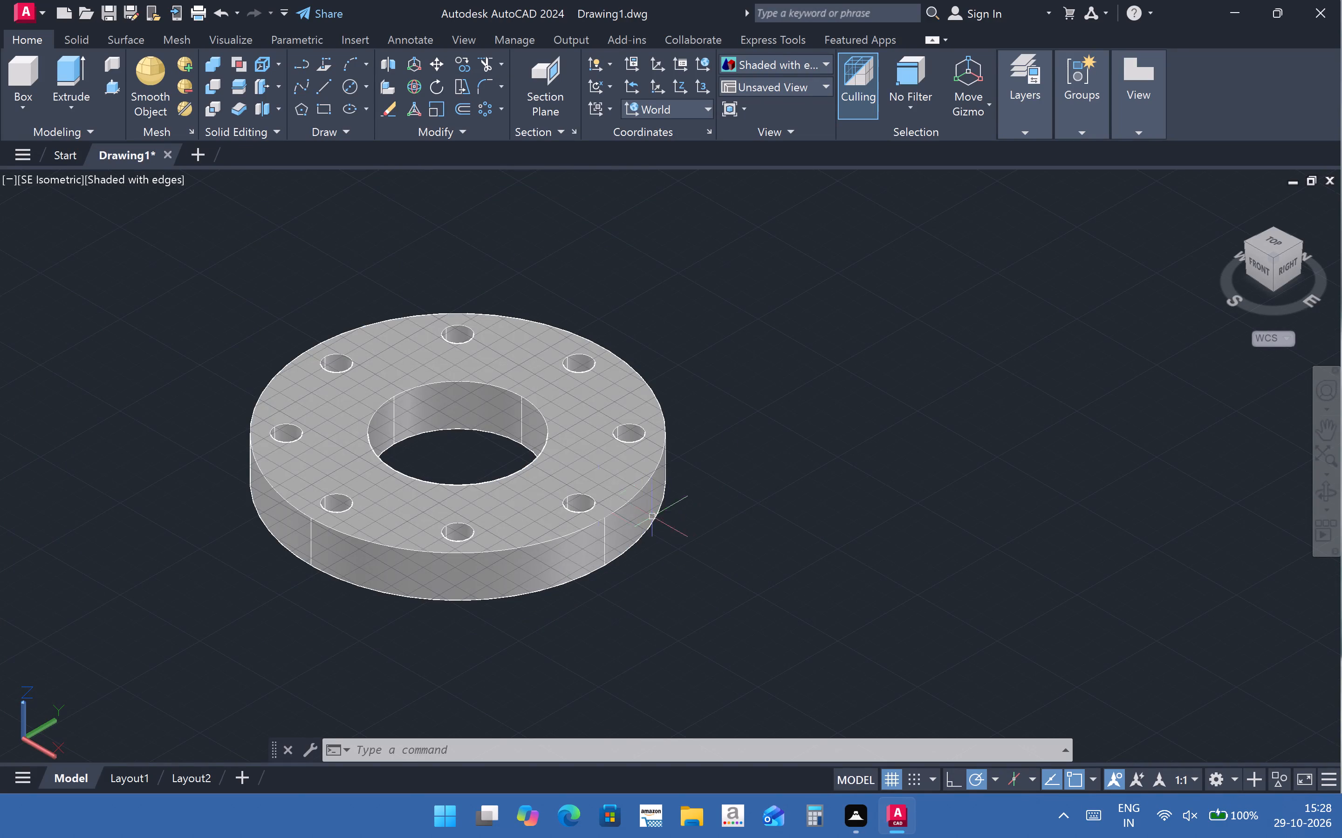
middle_drag(544, 527, 702, 566)
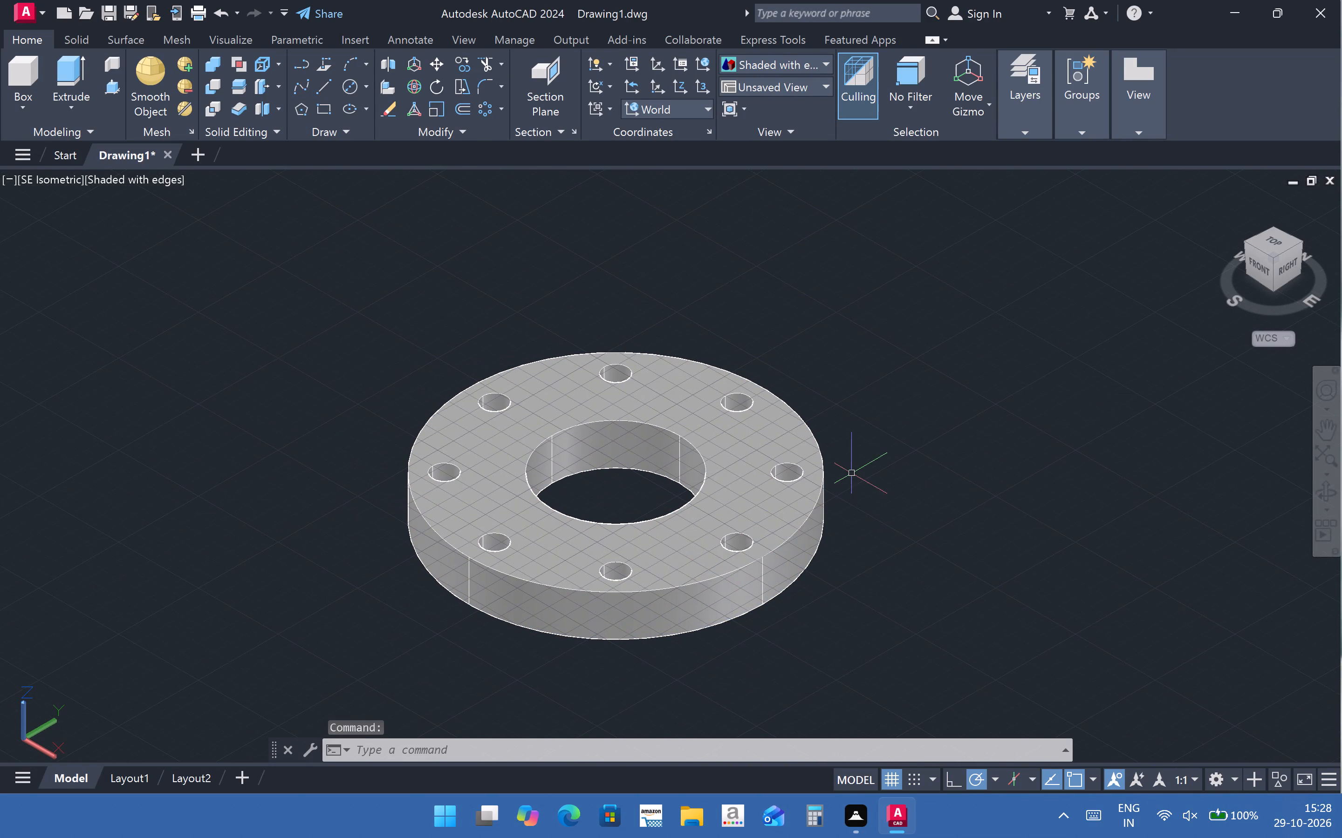
click(55, 184)
click(85, 230)
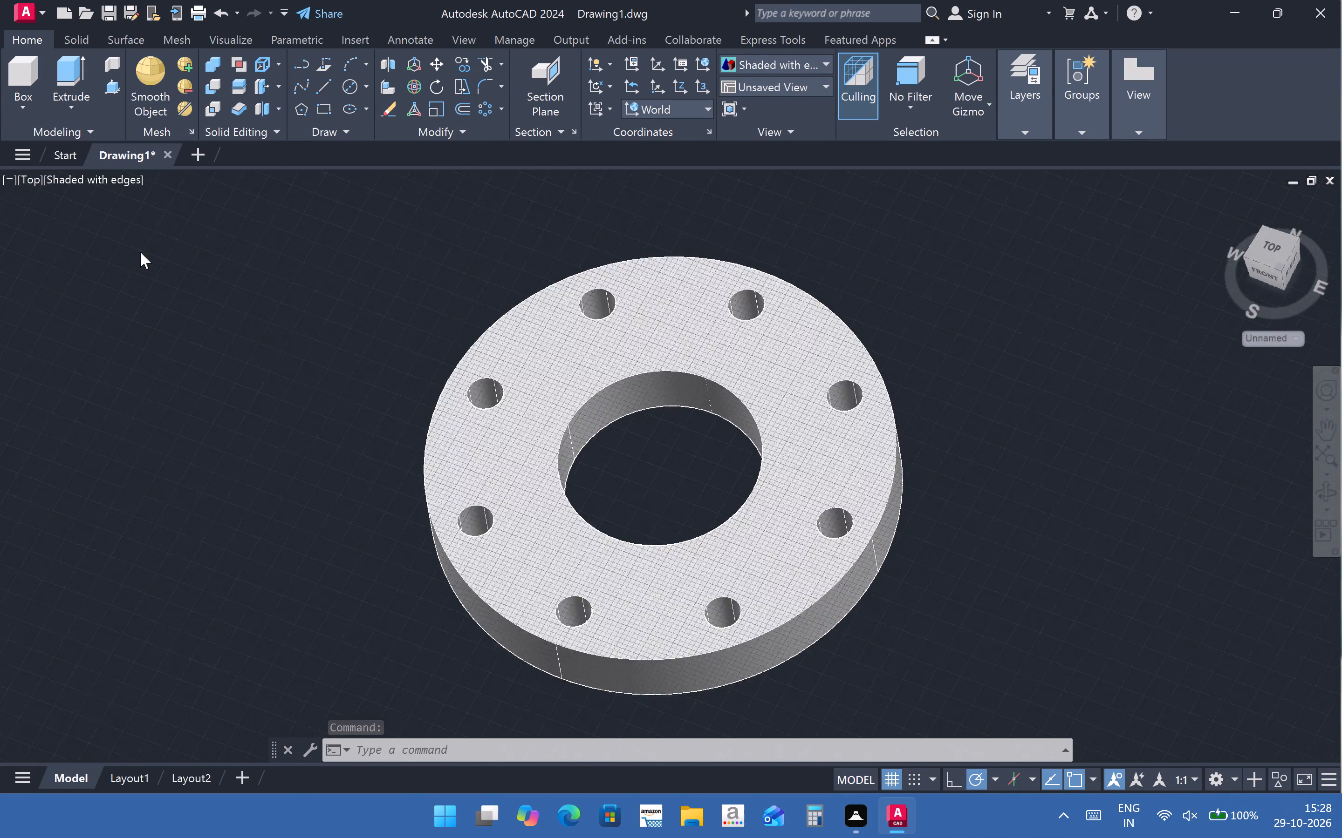
scroll(586, 500, up, 2)
scroll(588, 508, down, 2)
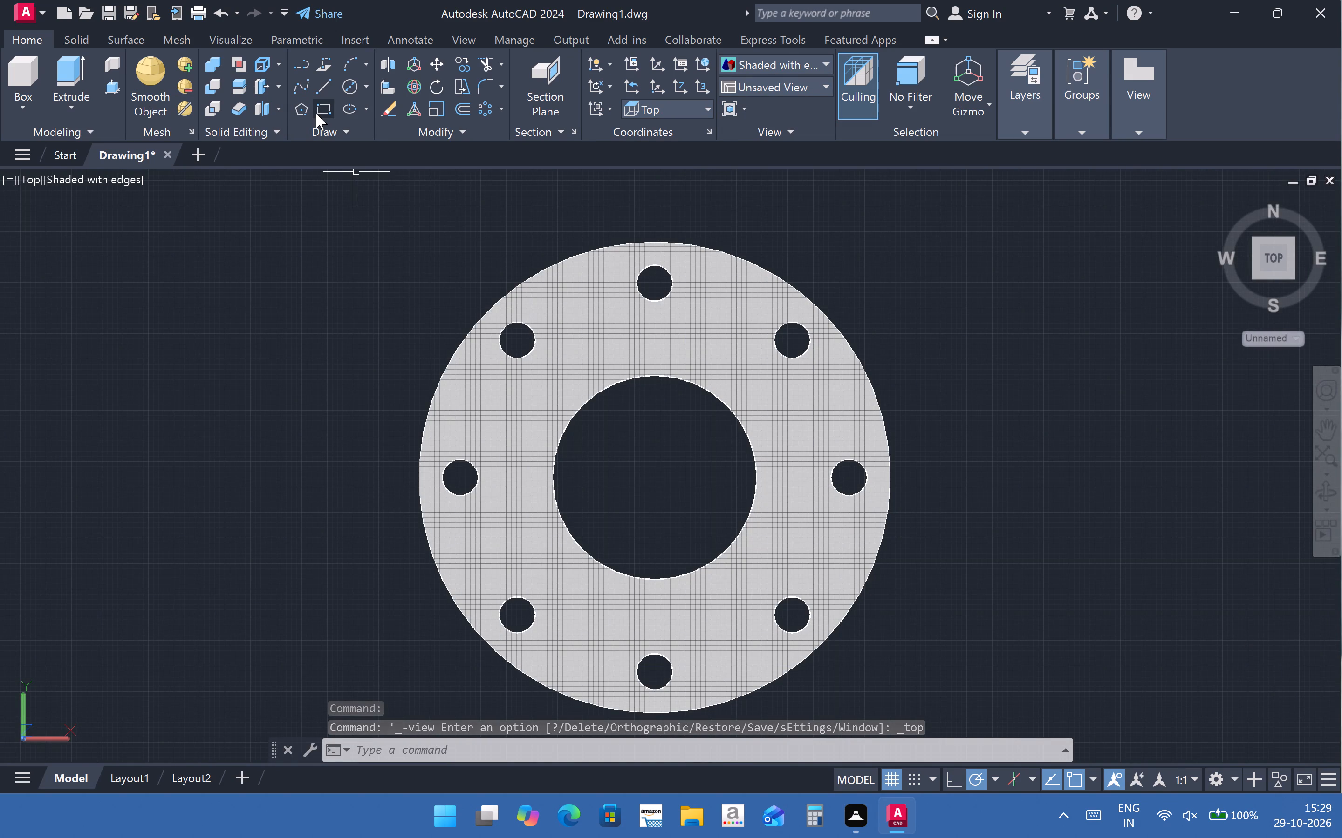
click(369, 85)
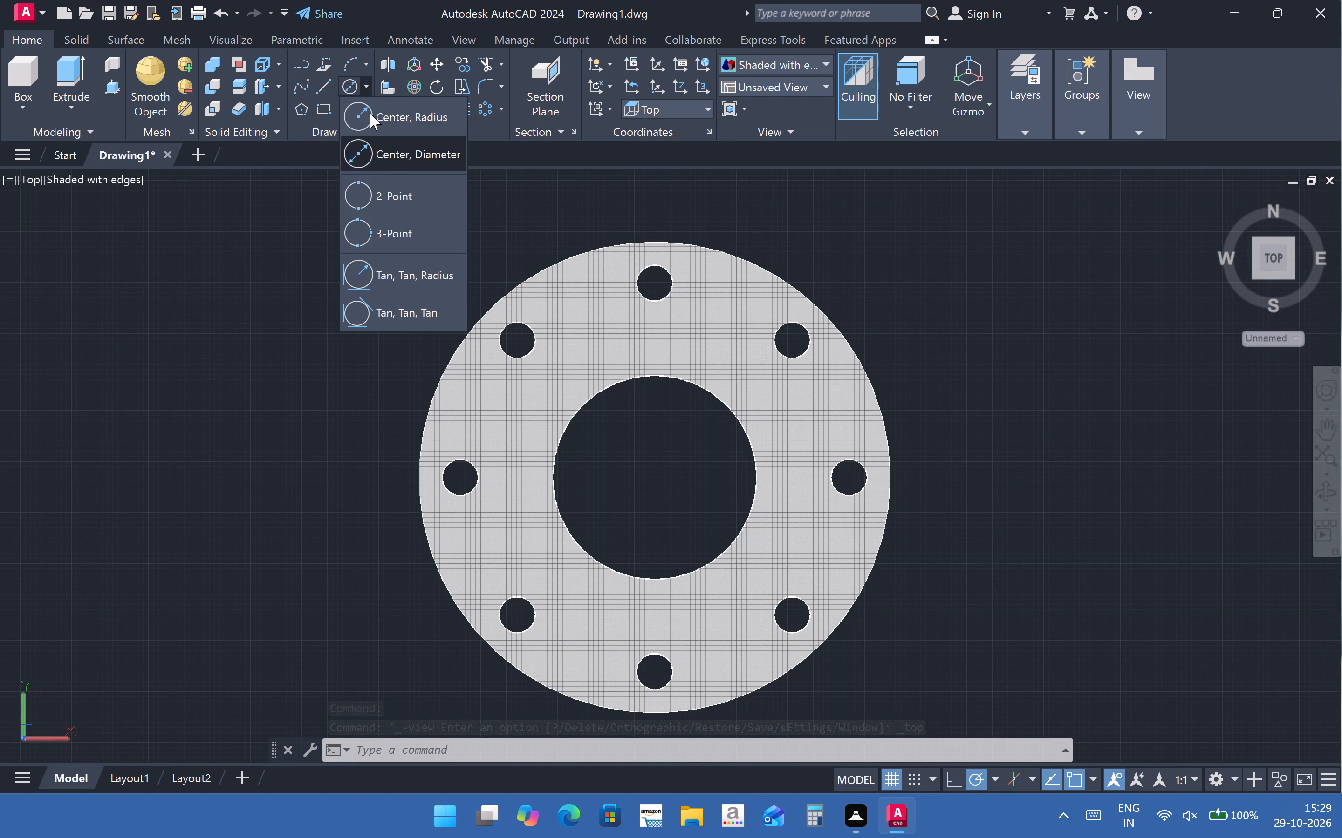
click(384, 155)
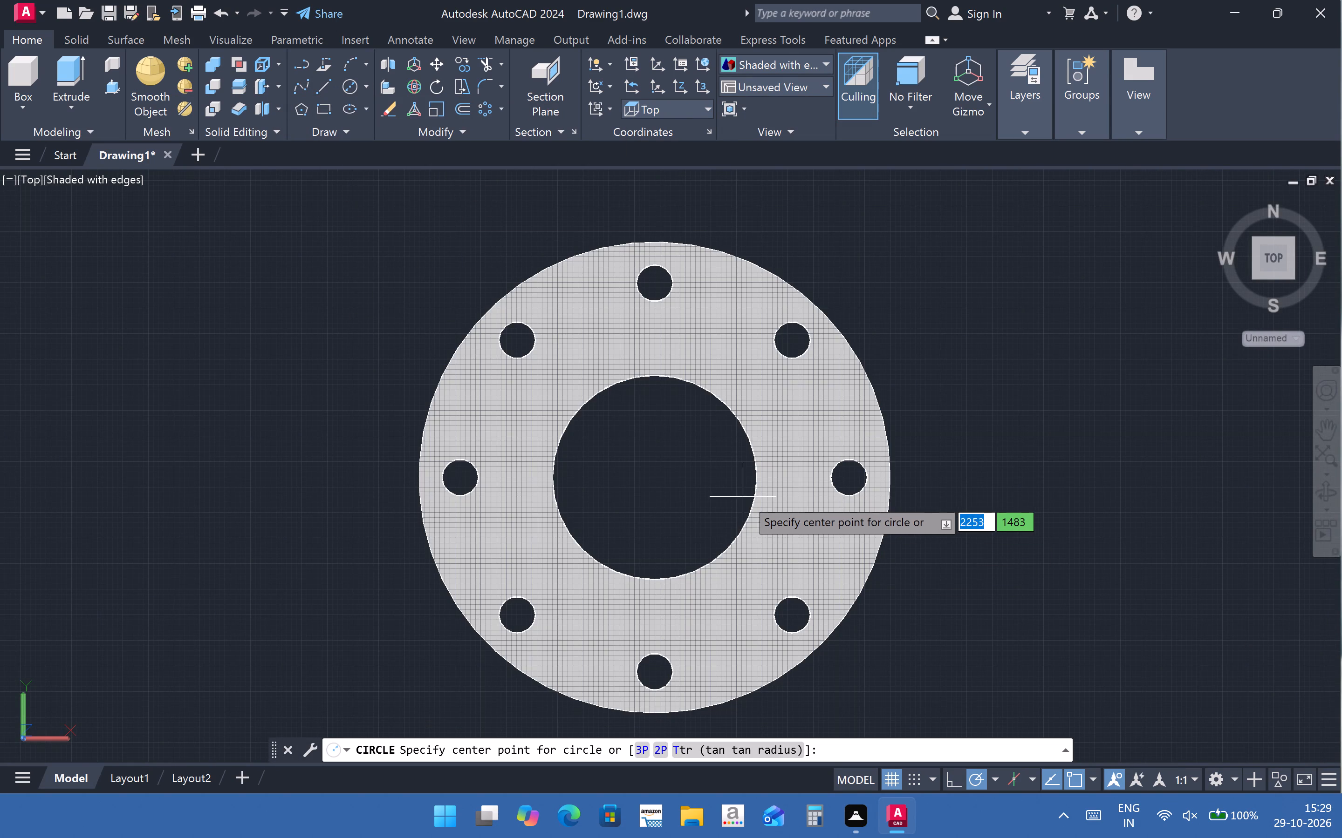
click(654, 476)
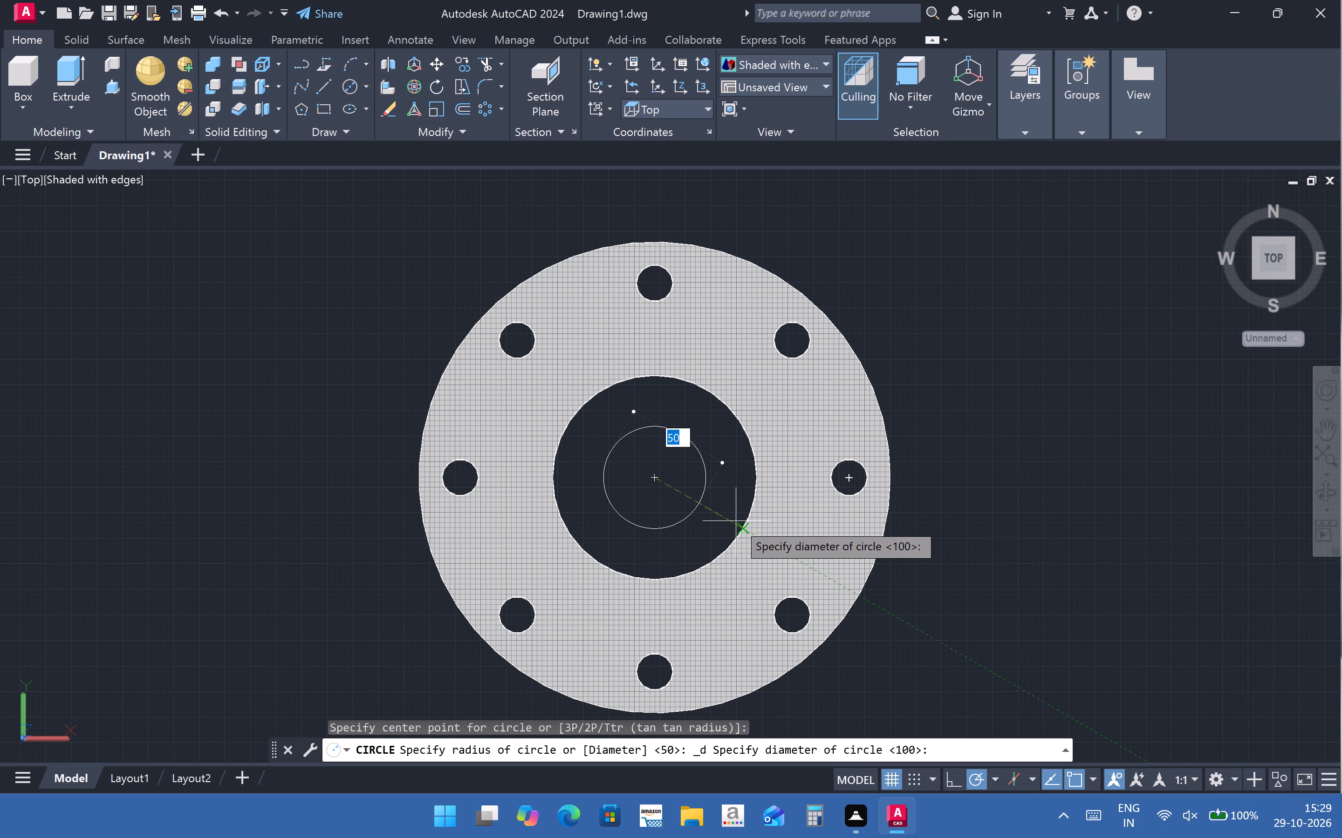
text(100)
key(Return)
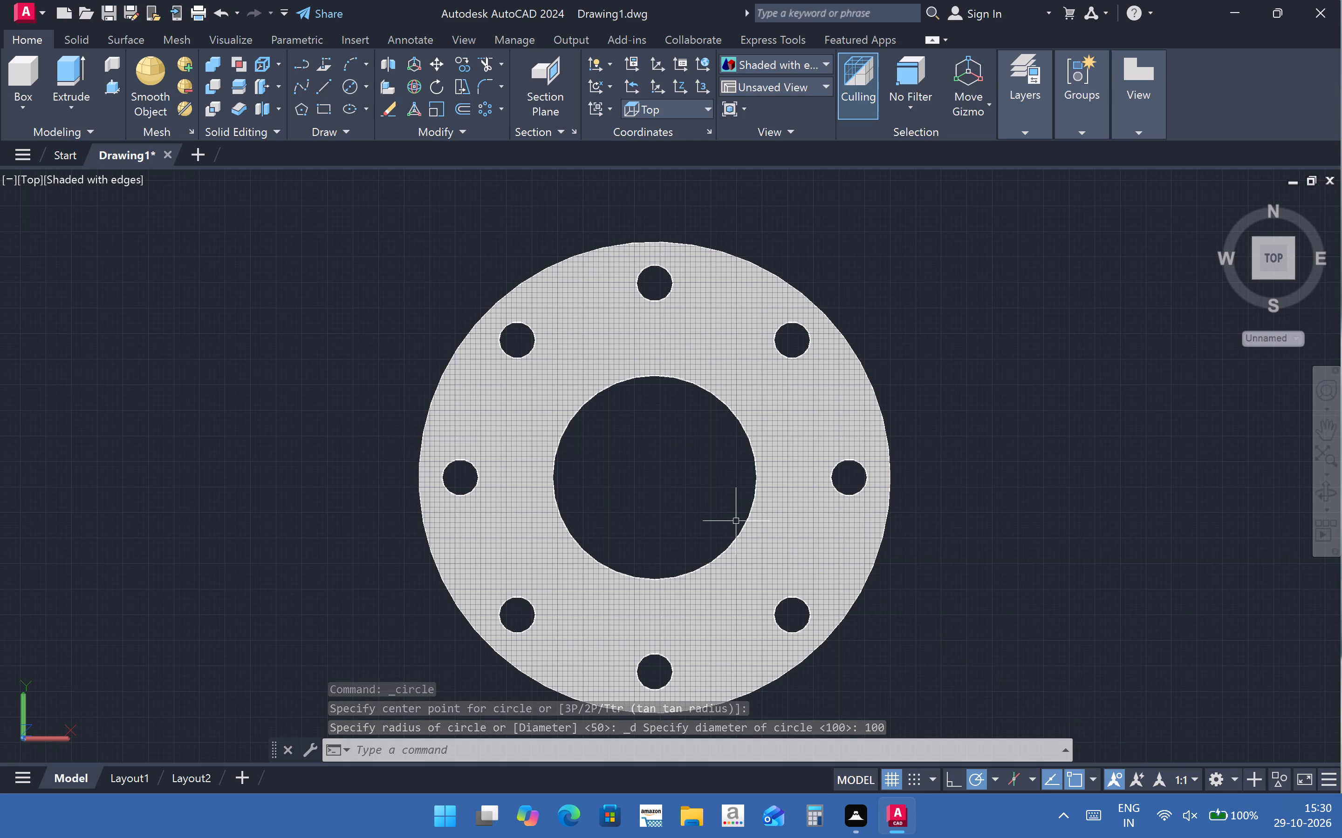
In the SE Isometric view, press-pull the 100 mm circular area at the centre bore upward from the flange.
scroll(670, 537, up, 2)
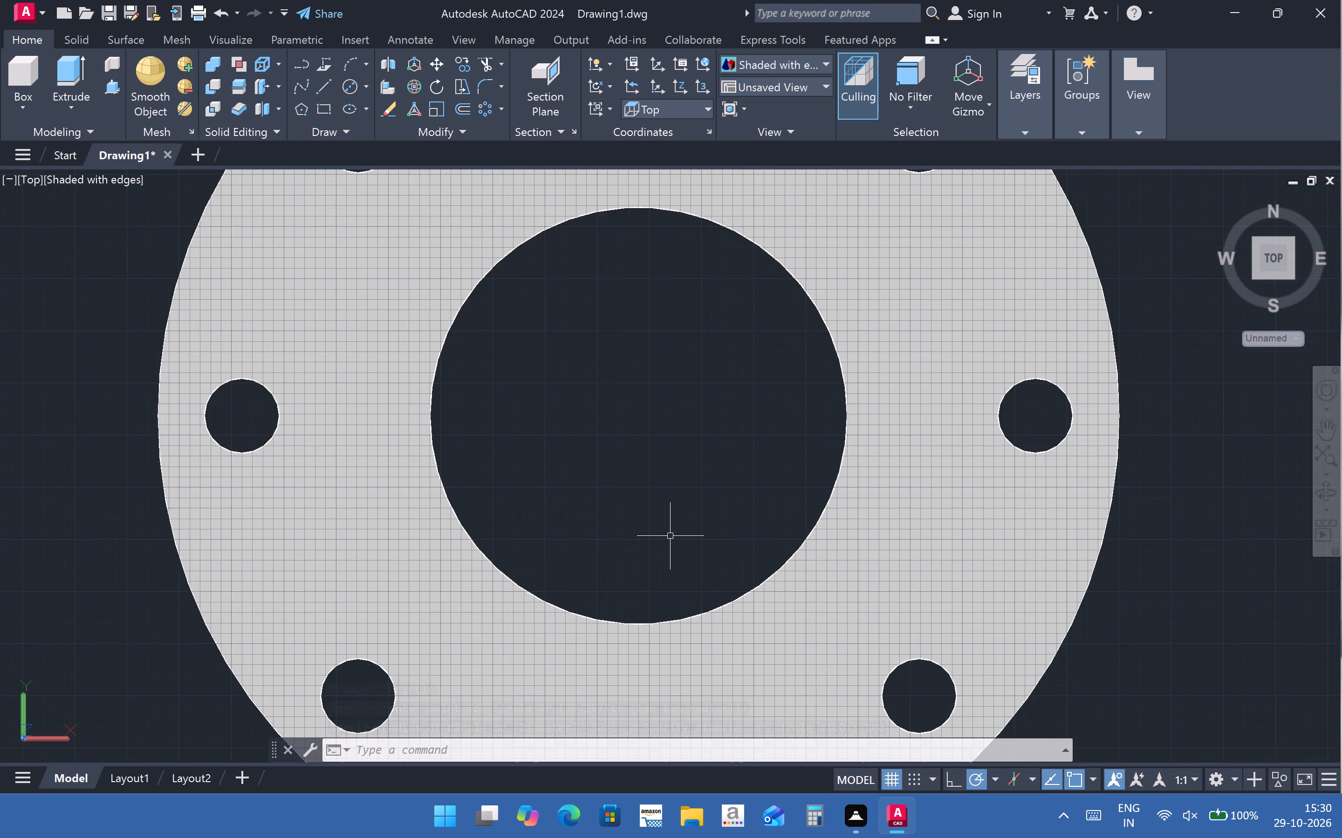
scroll(671, 536, down, 2)
middle_drag(695, 561, 688, 495)
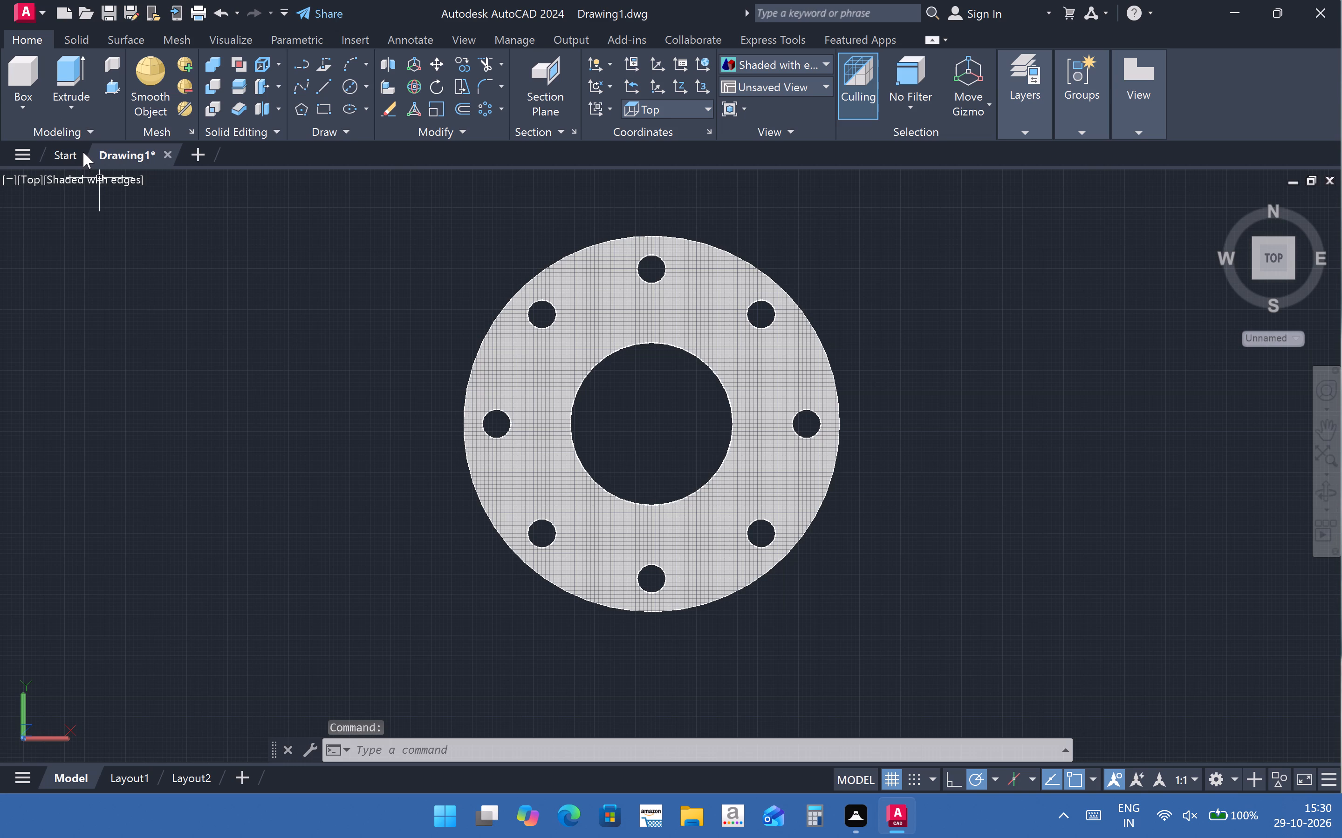
click(25, 182)
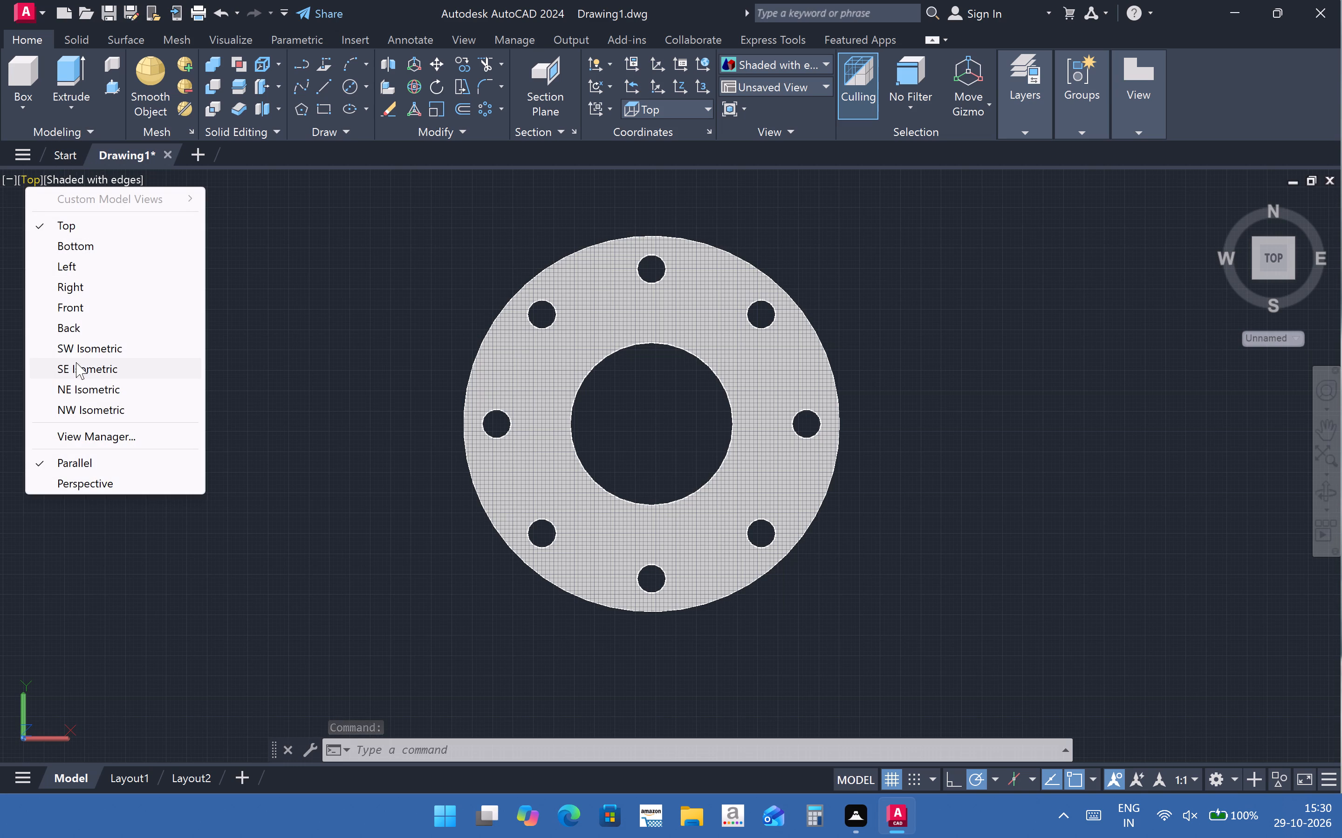
click(112, 375)
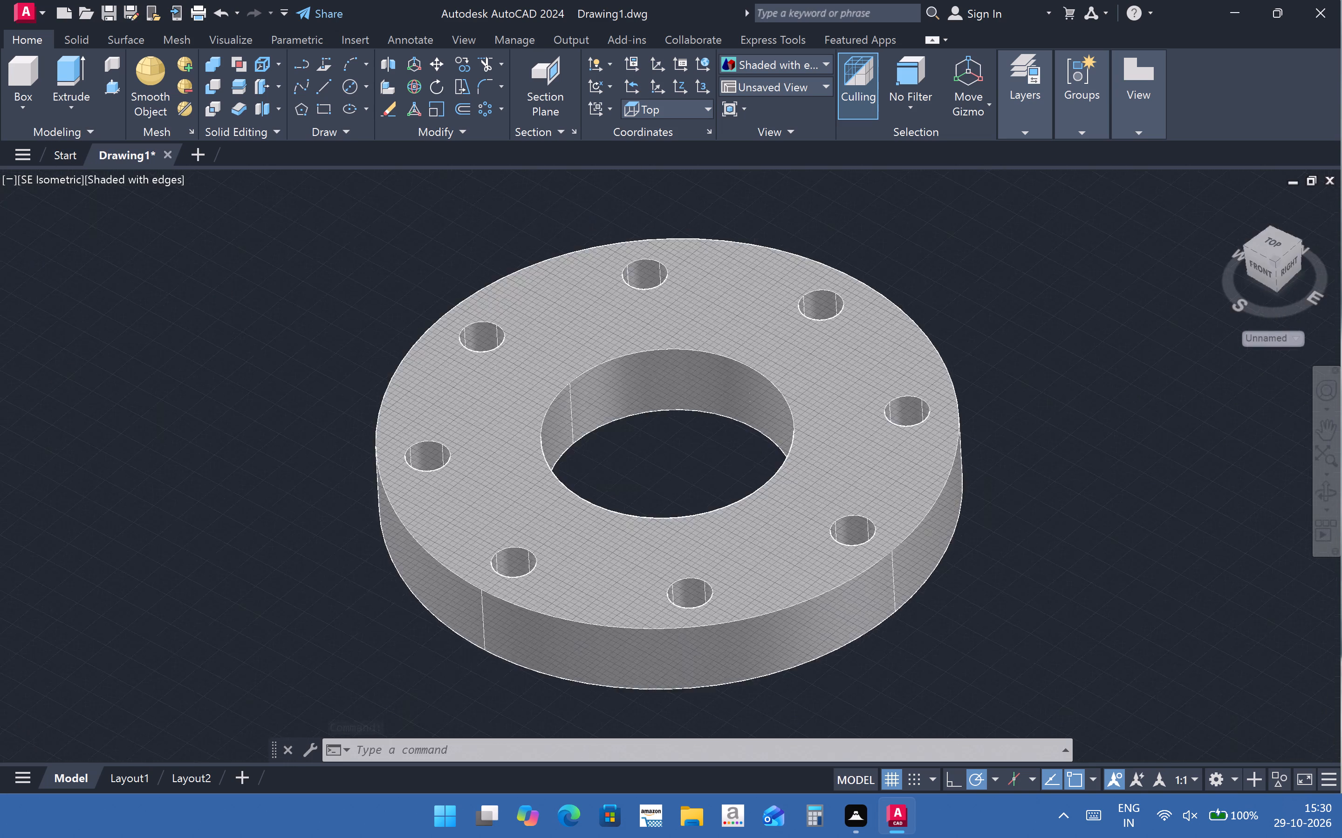
scroll(534, 453, up, 2)
scroll(685, 445, down, 3)
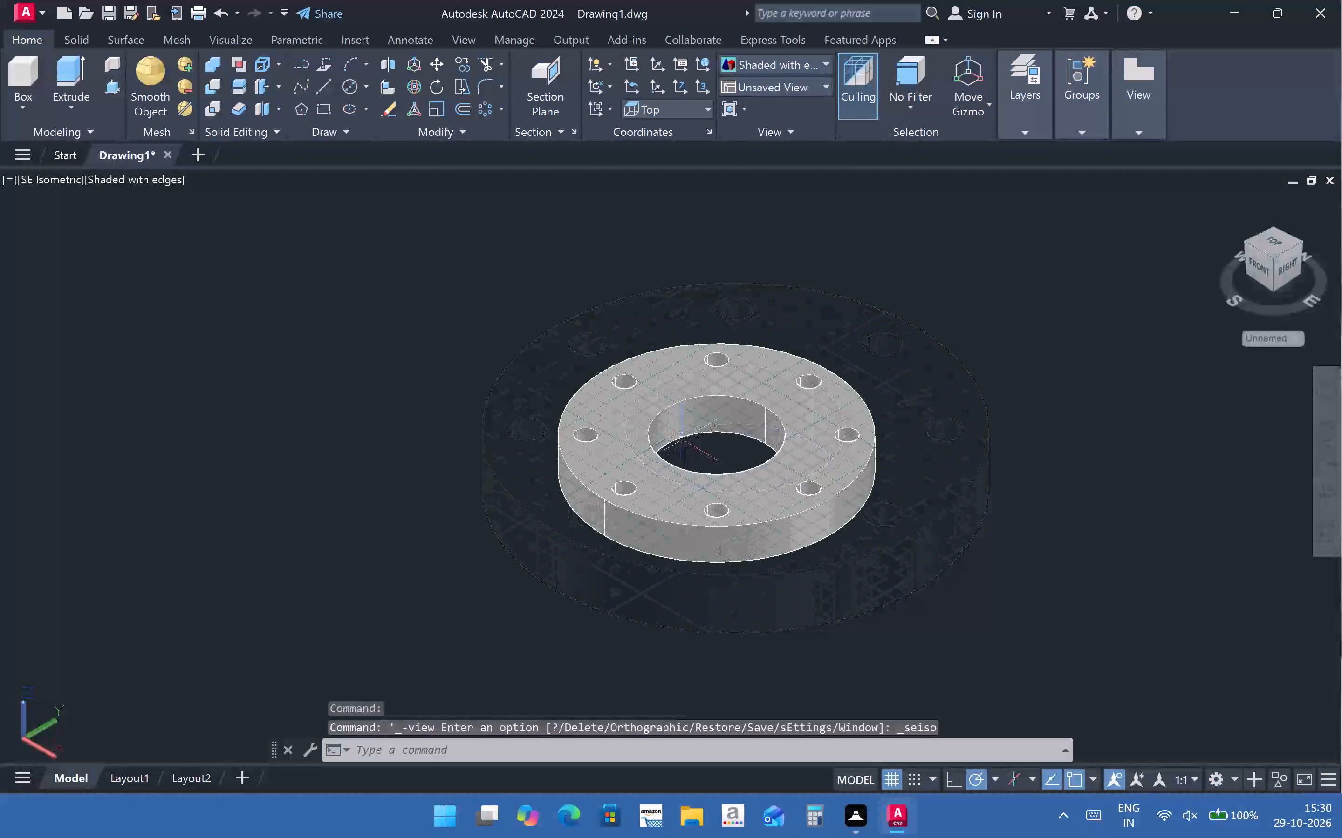
click(108, 87)
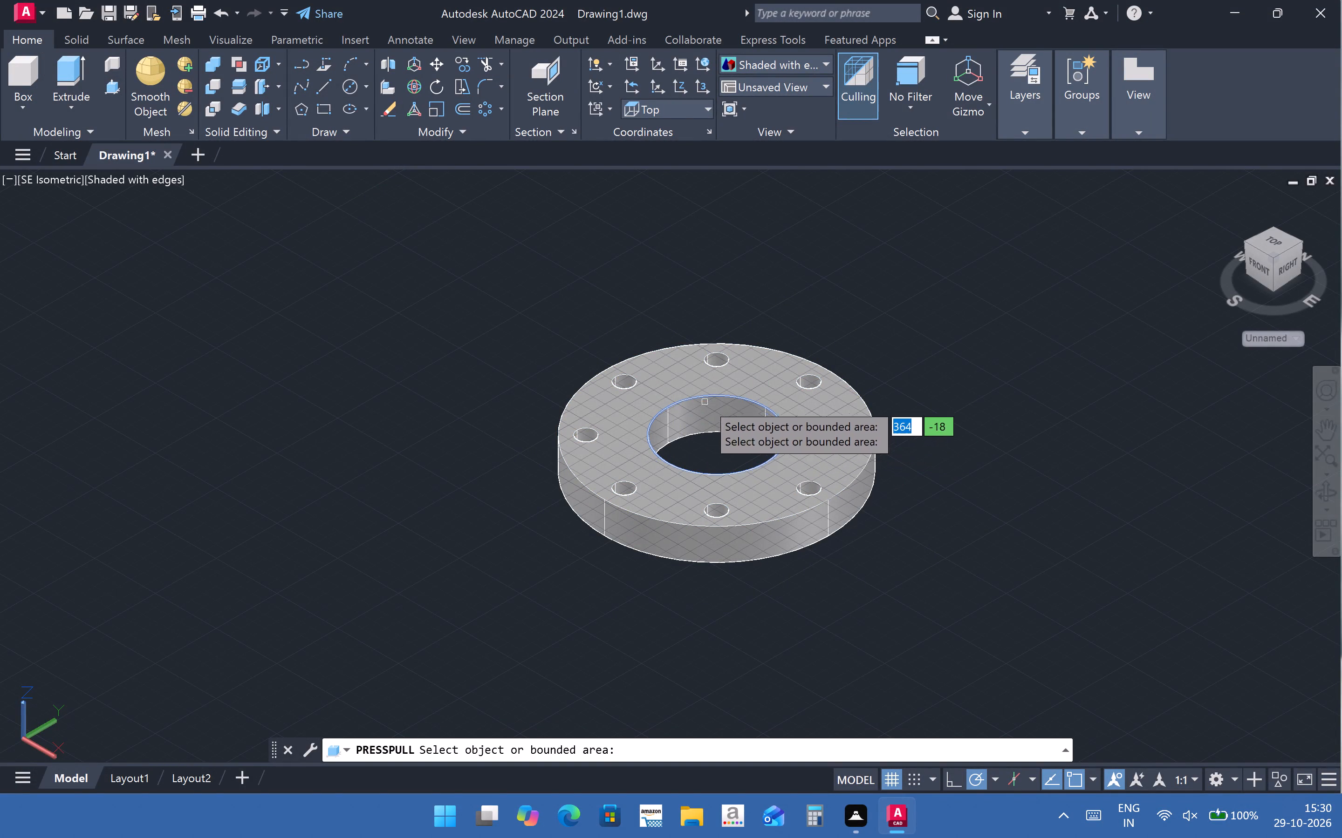
scroll(769, 446, down, 3)
scroll(766, 448, up, 4)
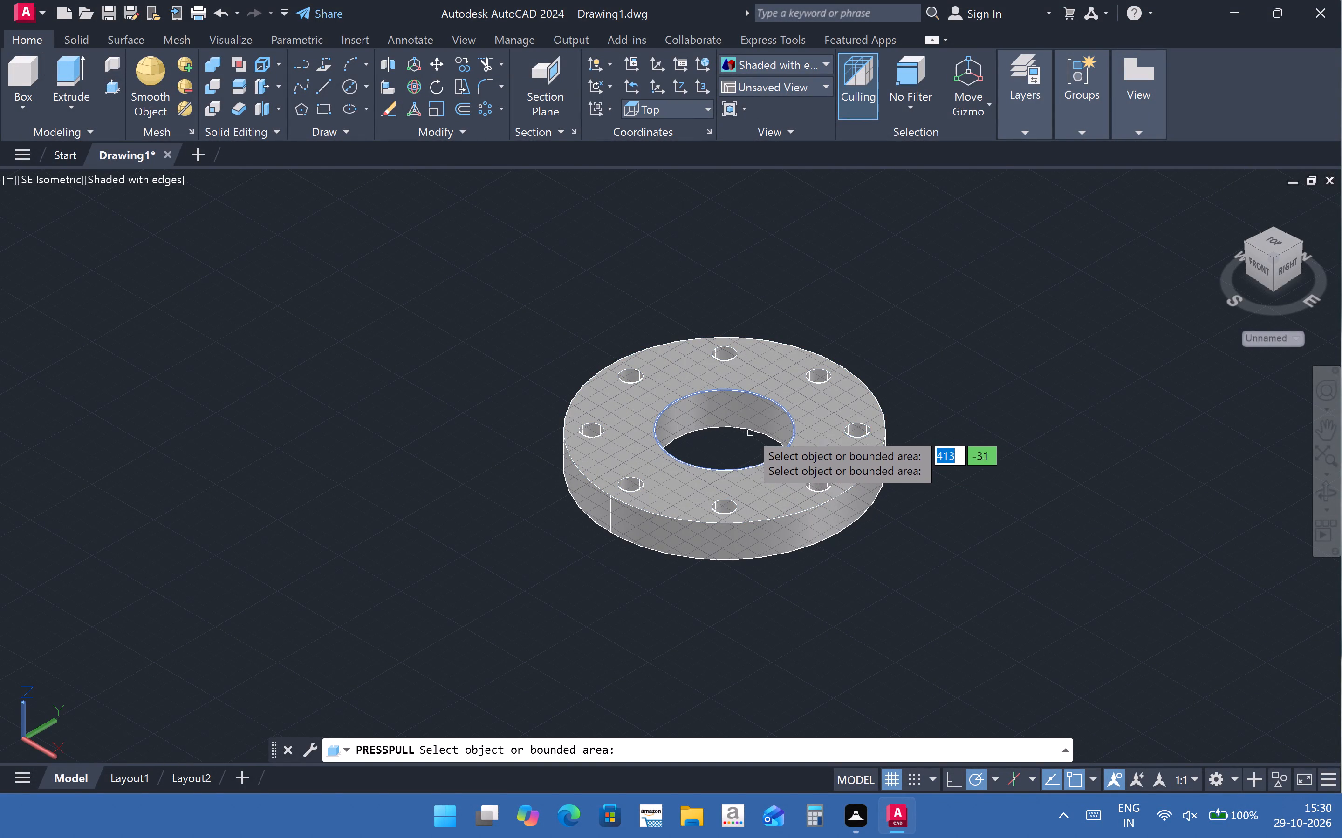
drag(746, 394, 751, 371)
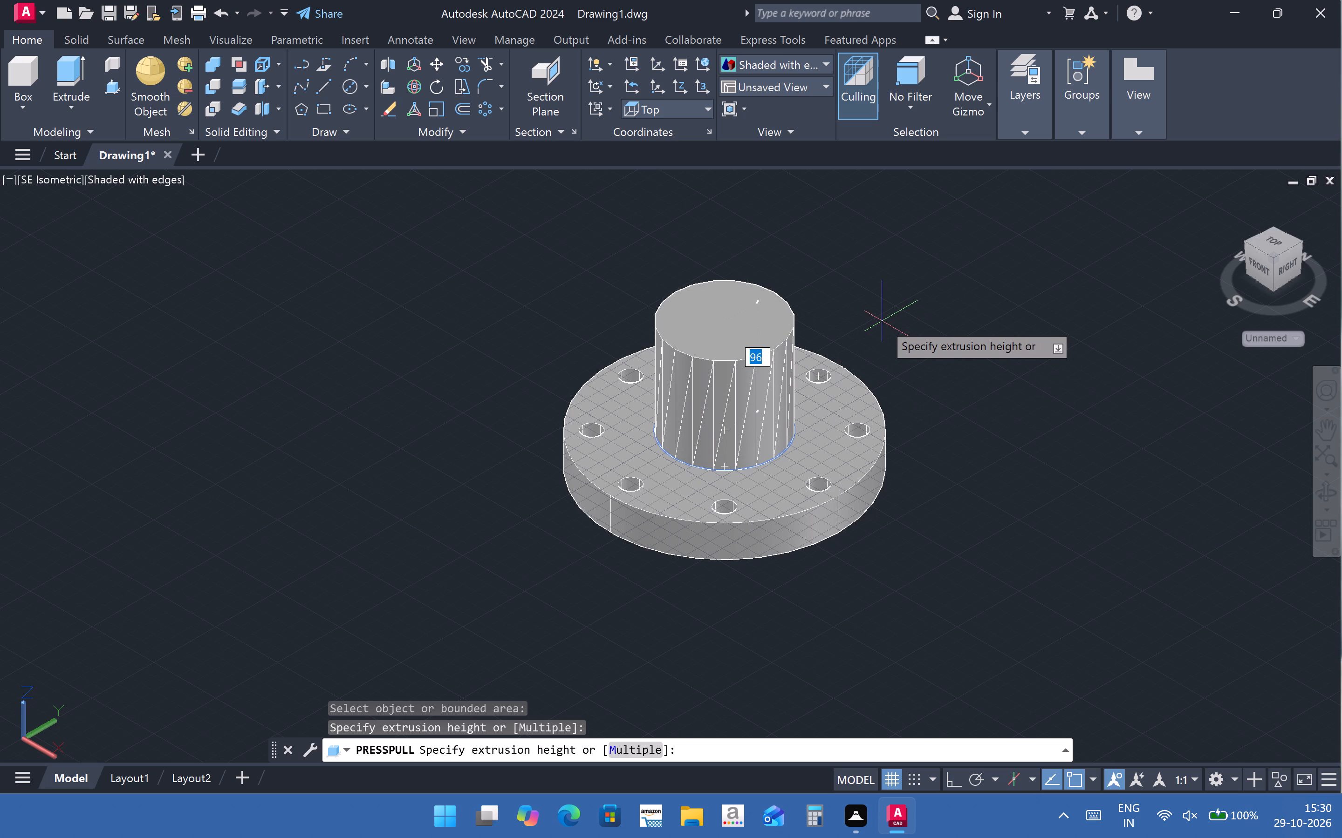
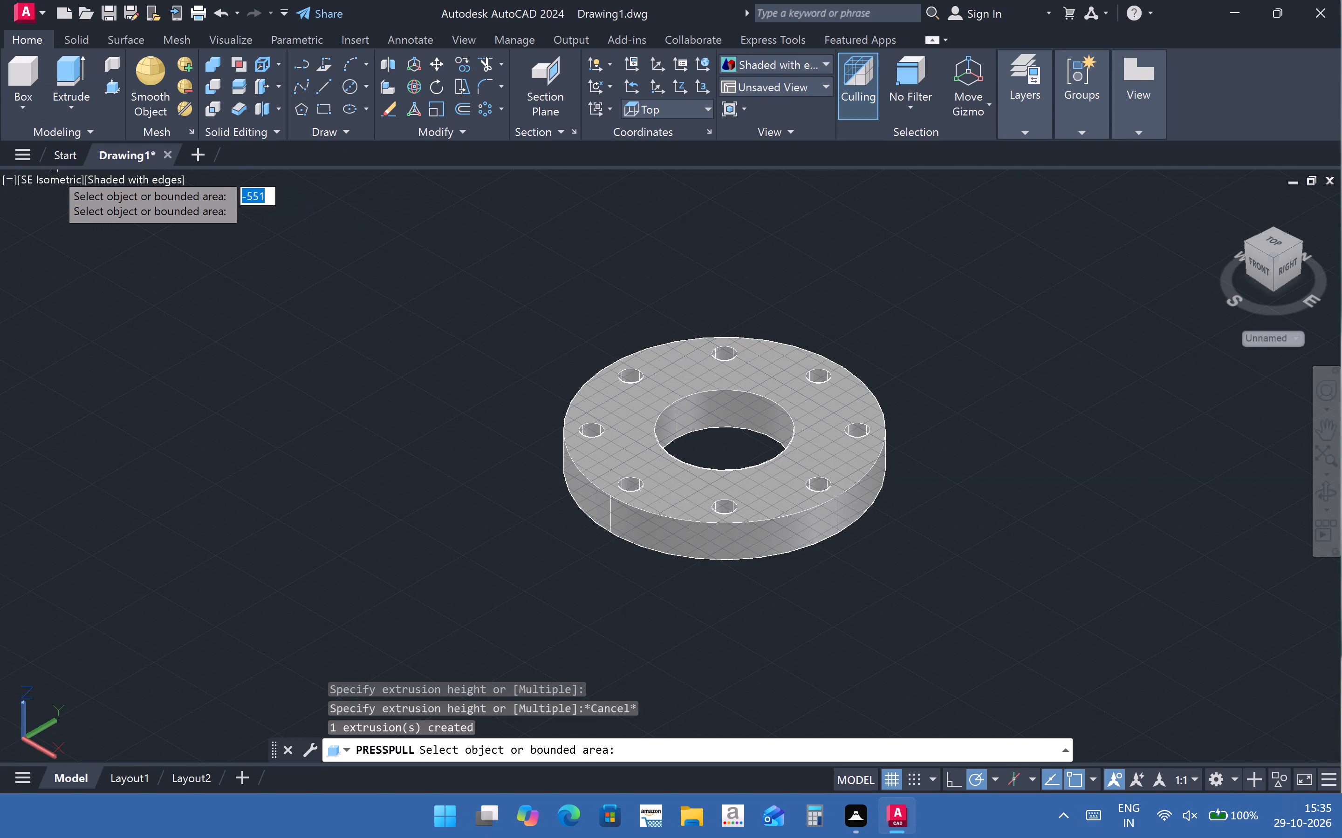
In the Bottom view, draw a 74 mm diameter circle concentric with the flange's centre hole.
key(Escape)
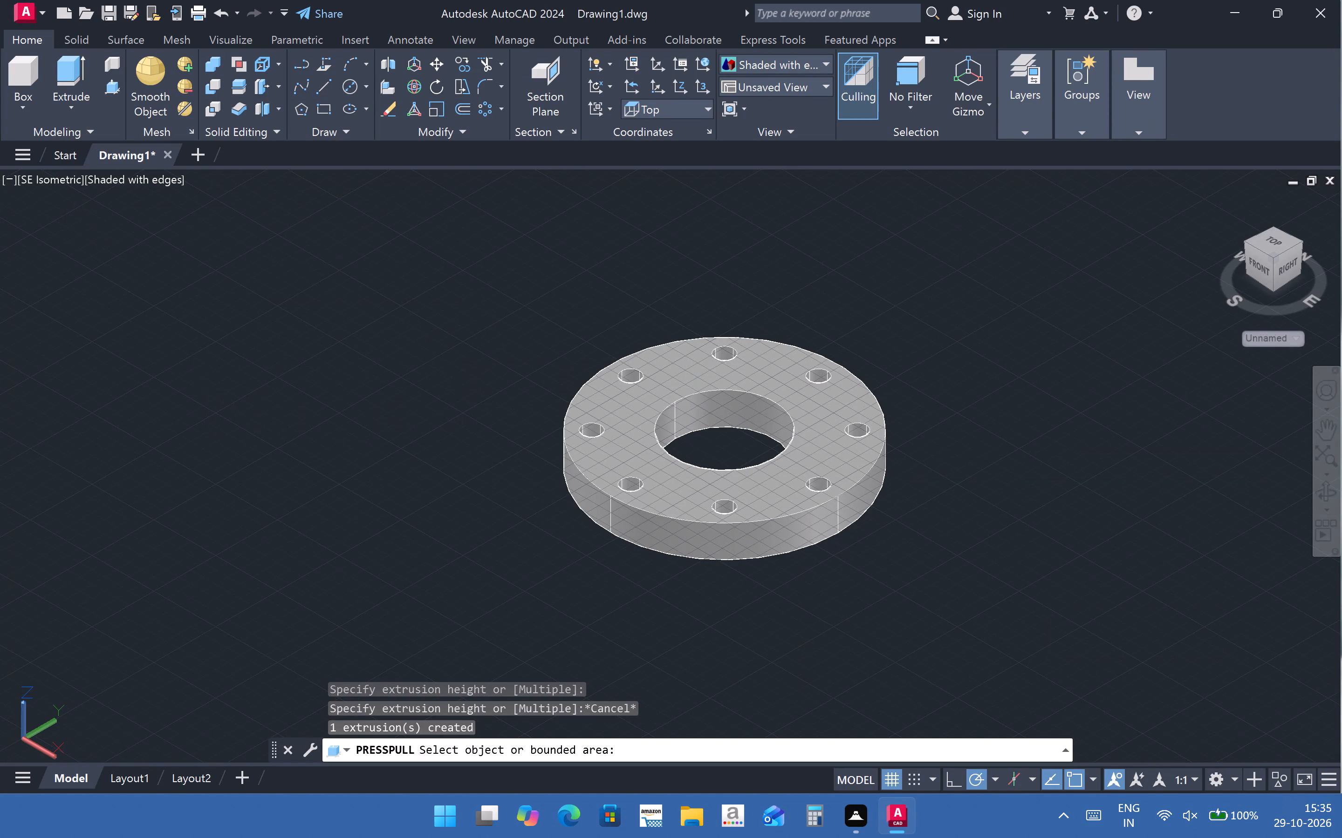
click(45, 176)
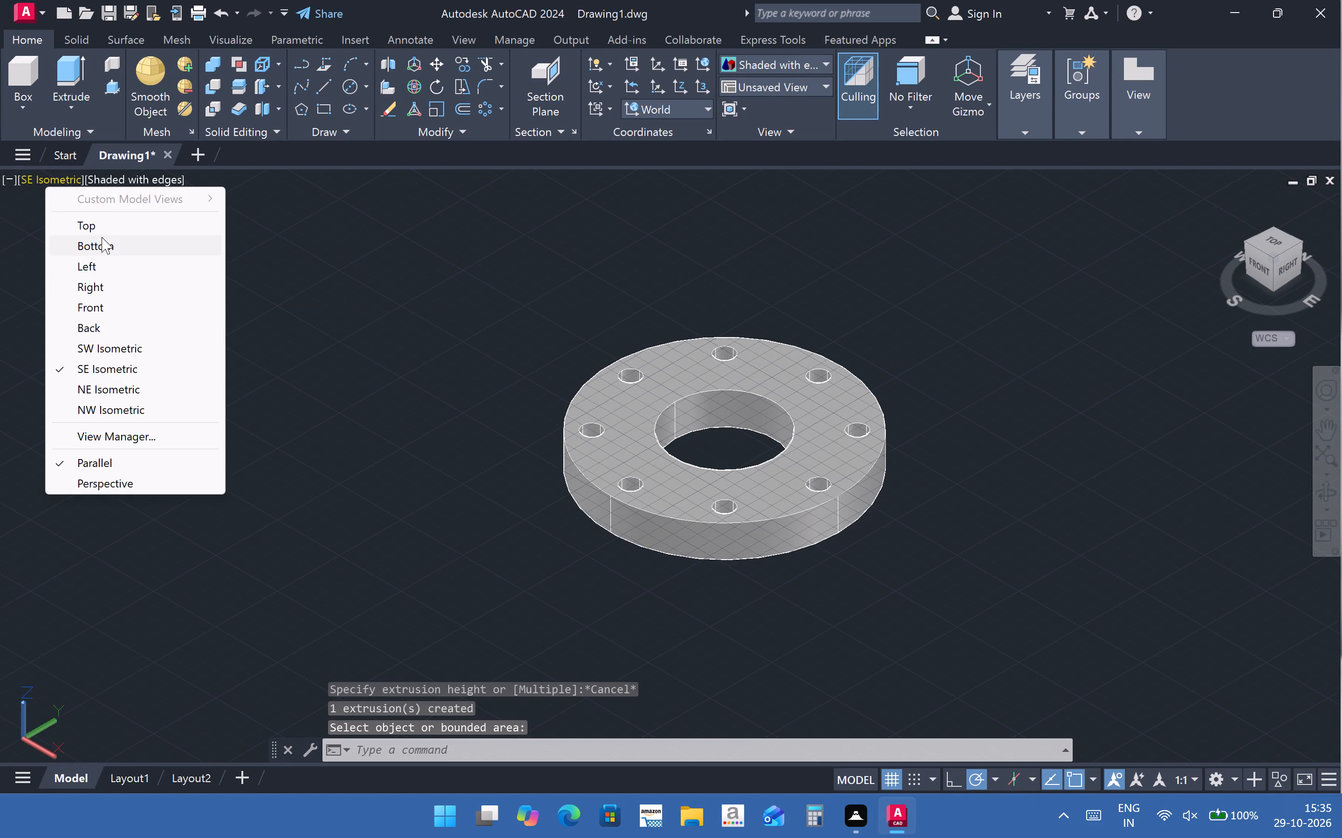
click(102, 237)
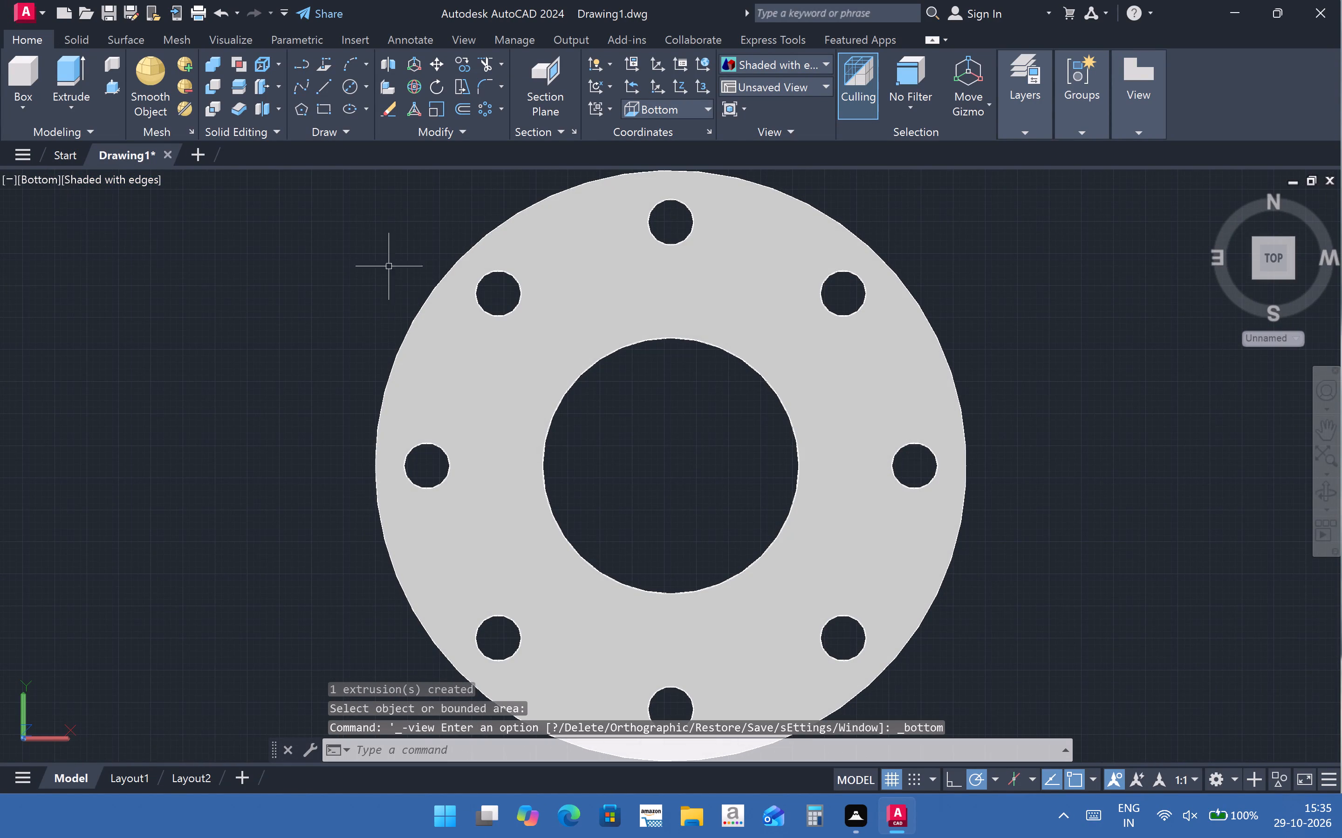
key(1)
scroll(742, 412, up, 5)
scroll(748, 441, down, 7)
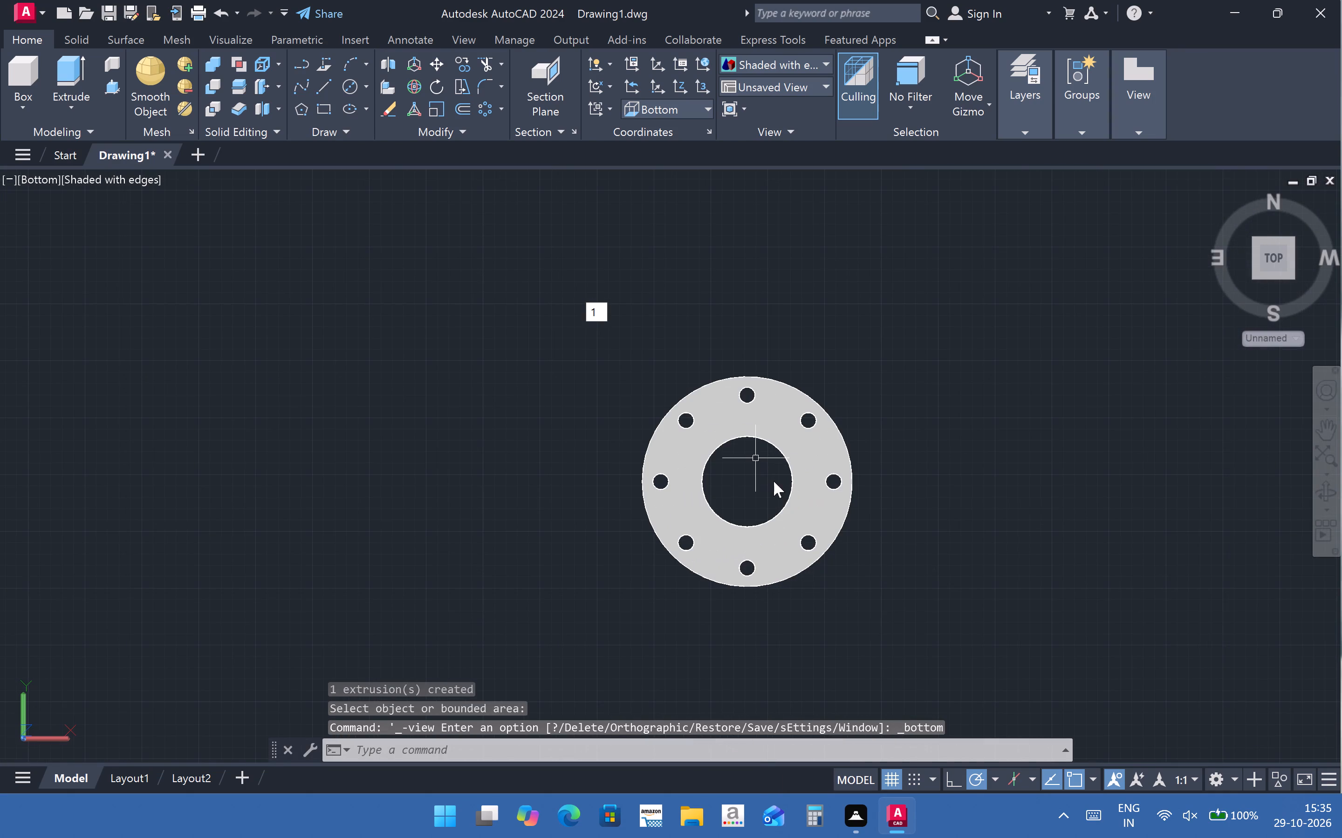
key(Escape)
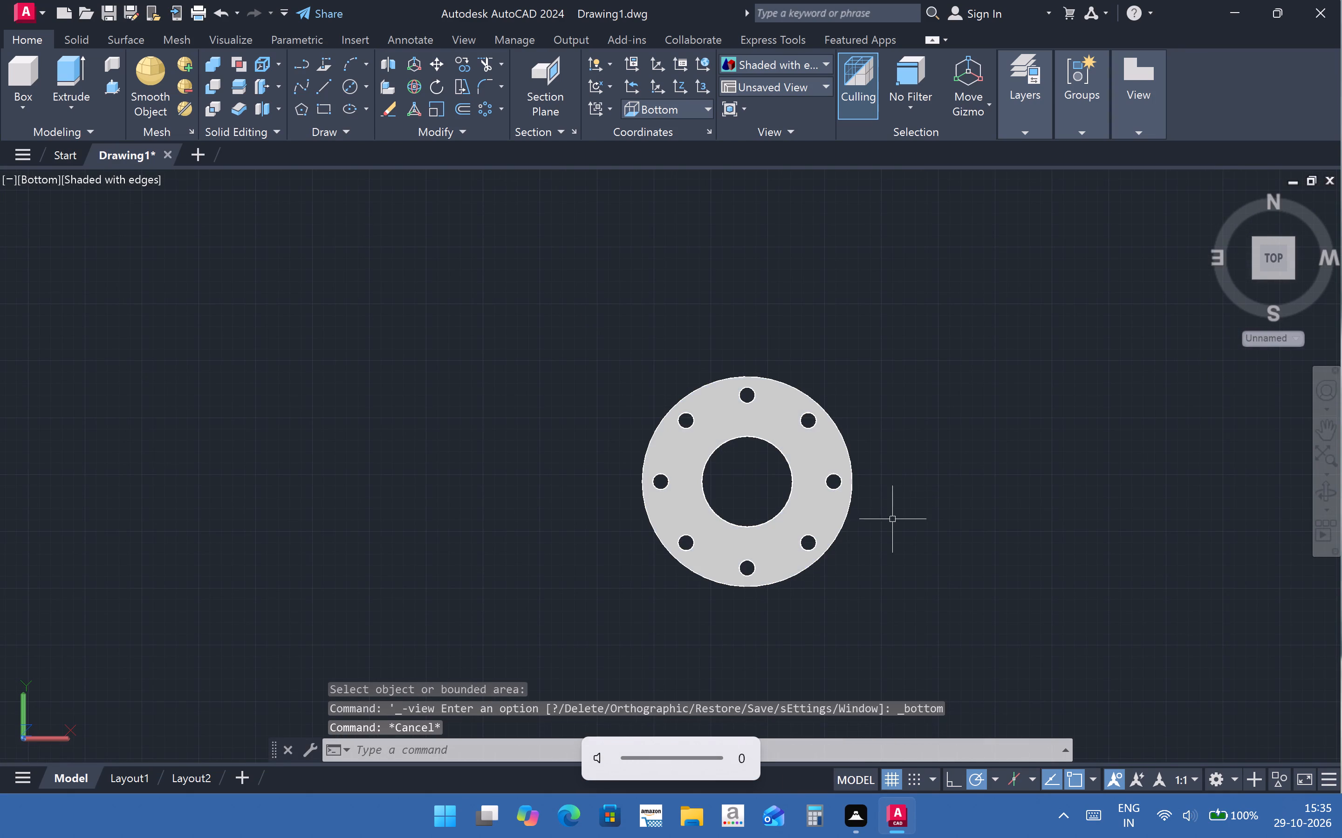
scroll(893, 520, down, 2)
scroll(908, 529, up, 2)
scroll(844, 530, up, 2)
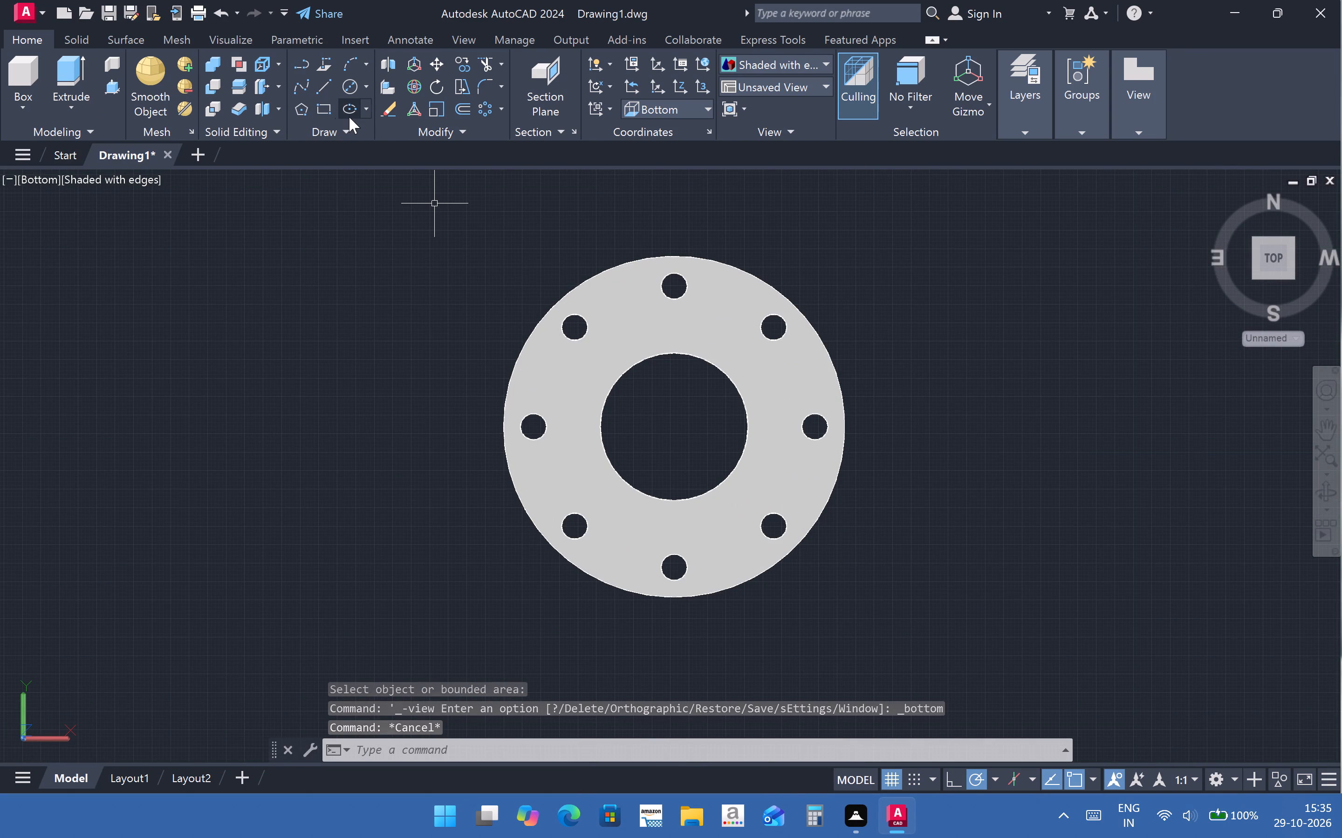
click(353, 94)
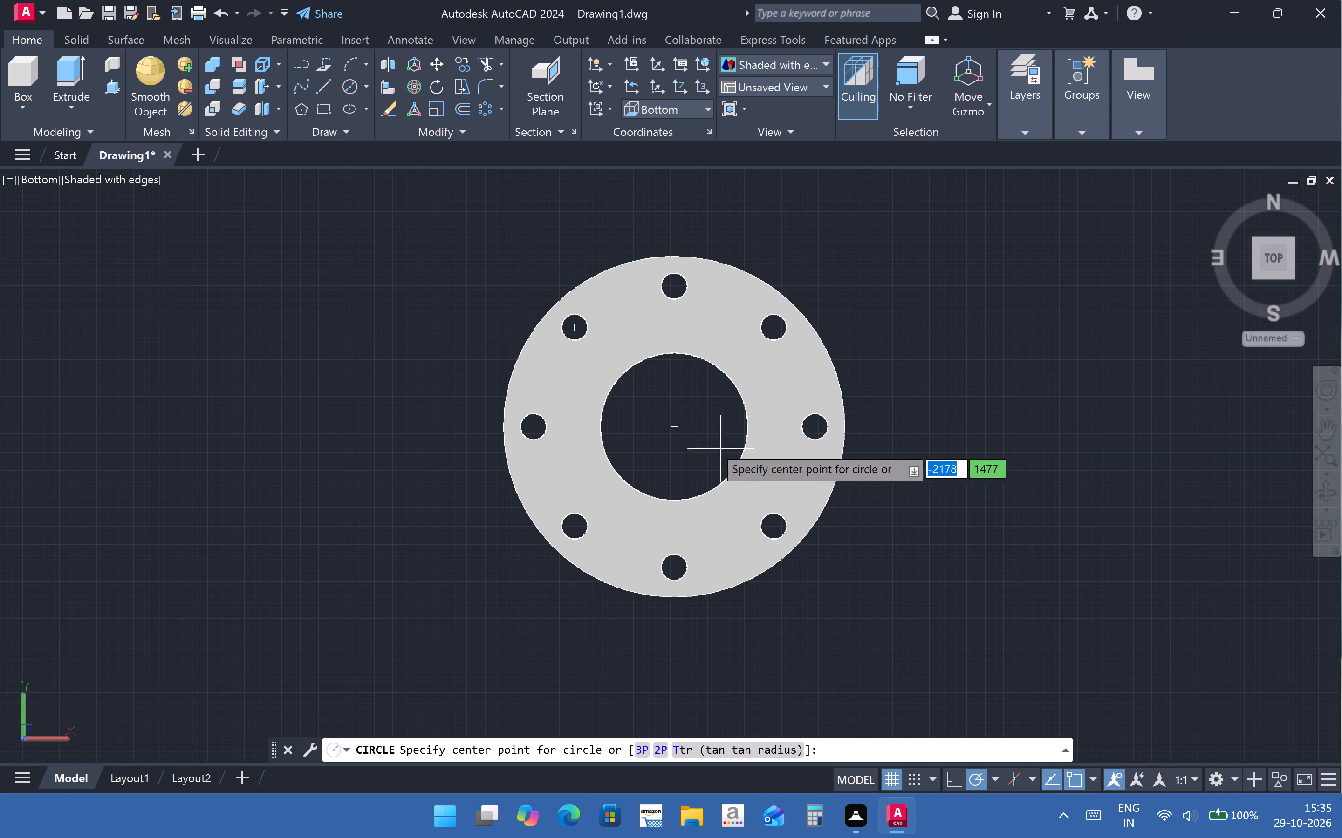
click(676, 427)
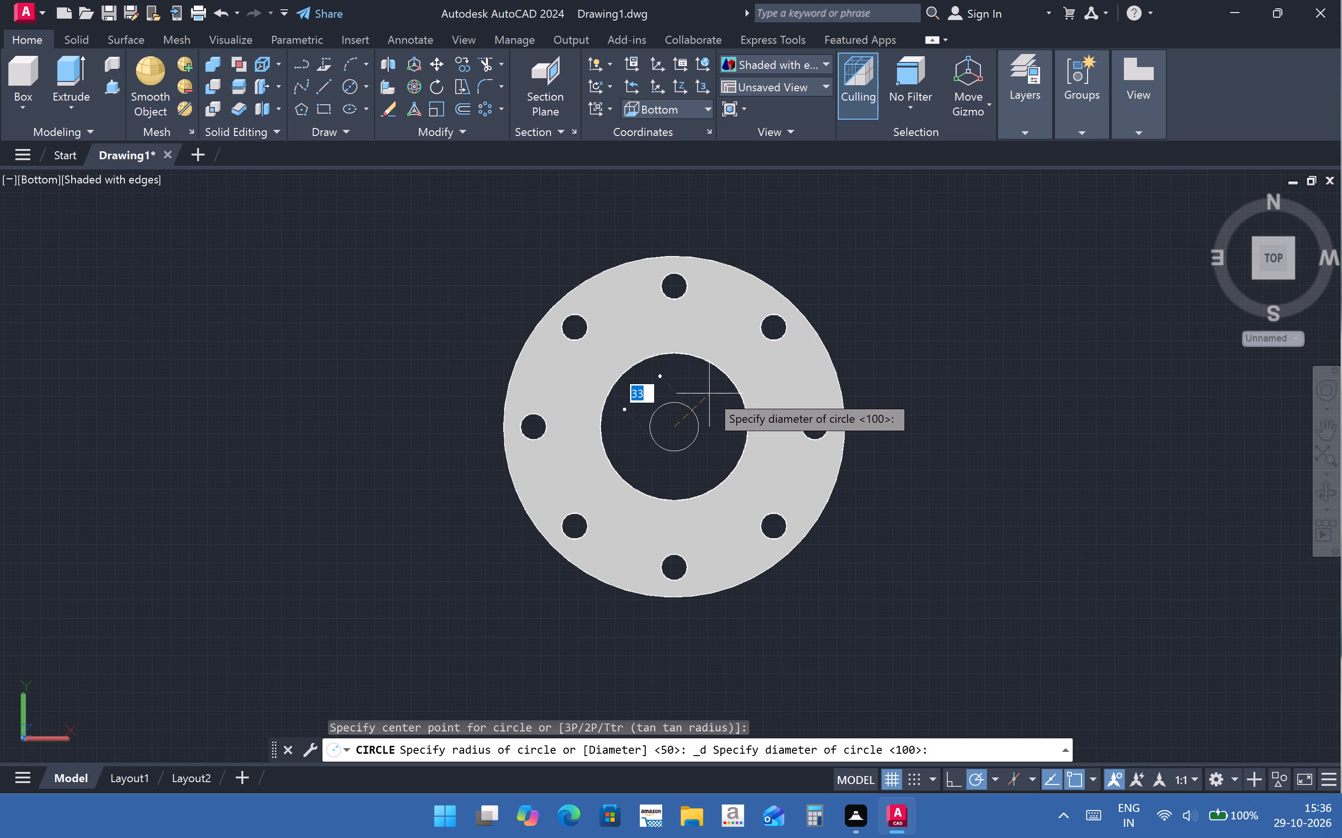
text(74)
key(Return)
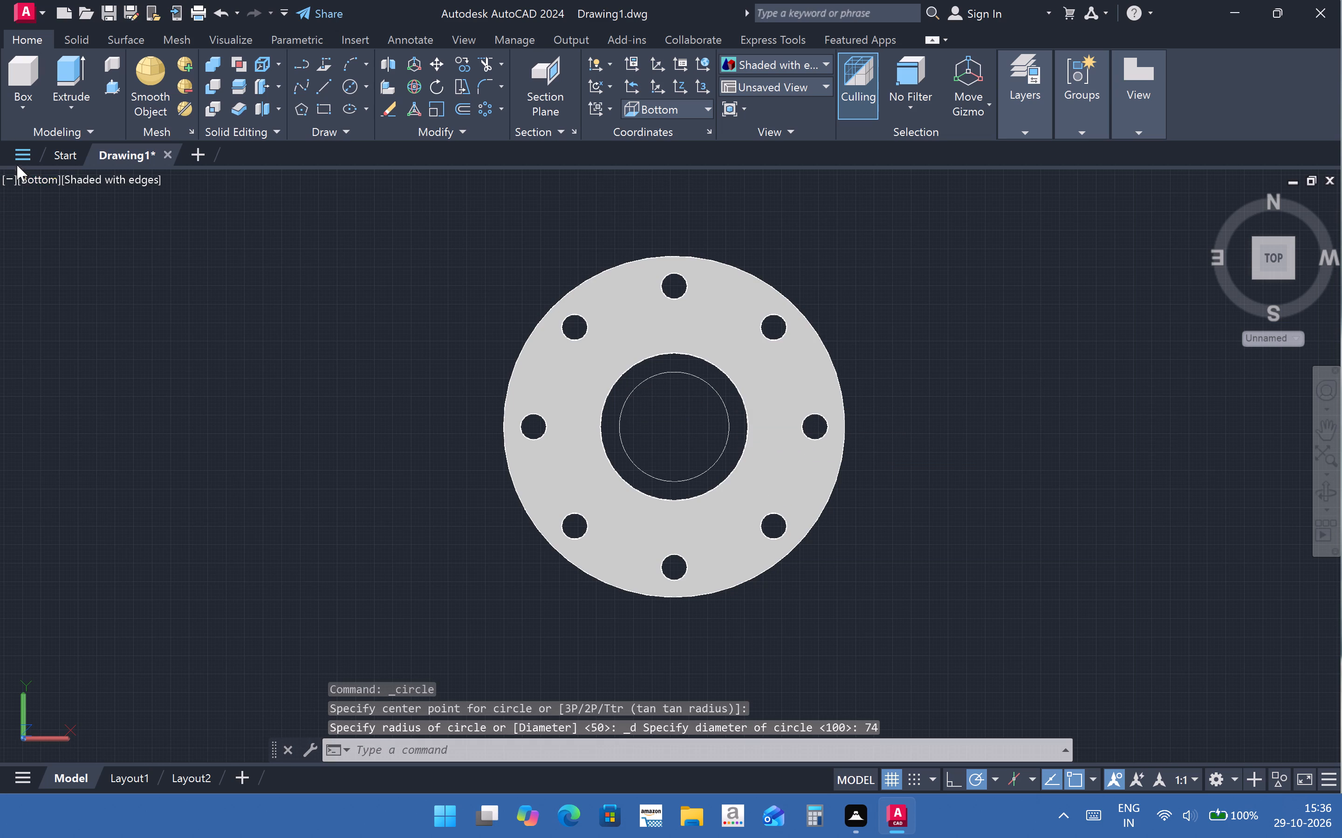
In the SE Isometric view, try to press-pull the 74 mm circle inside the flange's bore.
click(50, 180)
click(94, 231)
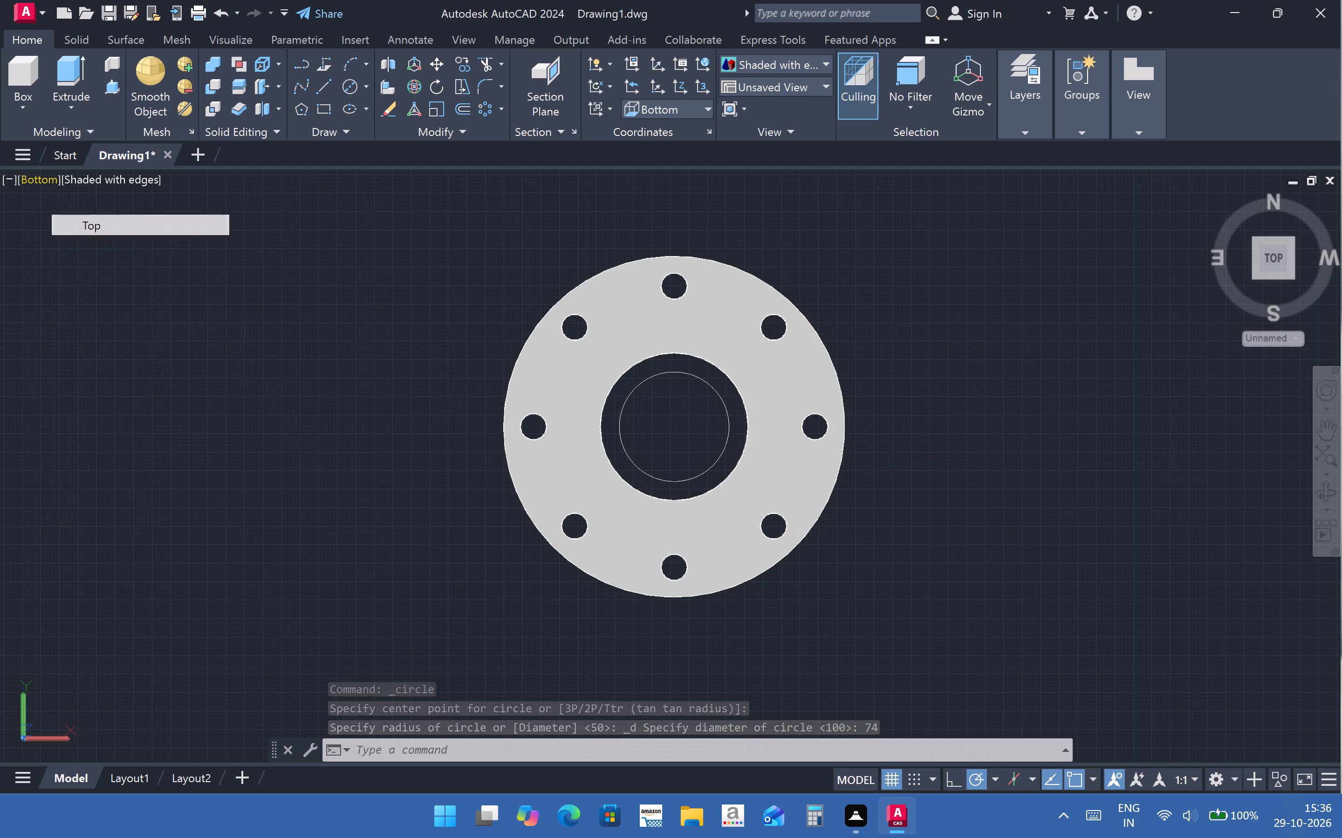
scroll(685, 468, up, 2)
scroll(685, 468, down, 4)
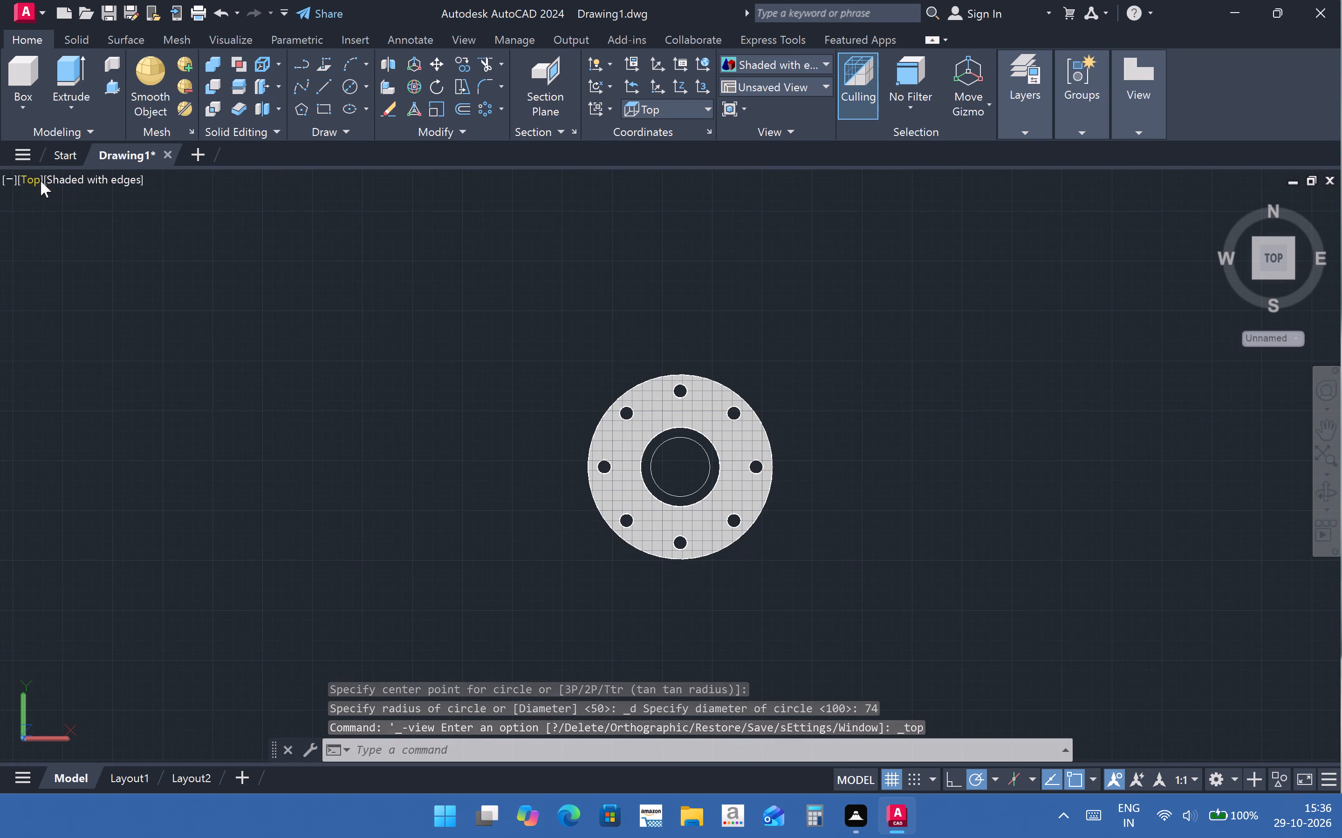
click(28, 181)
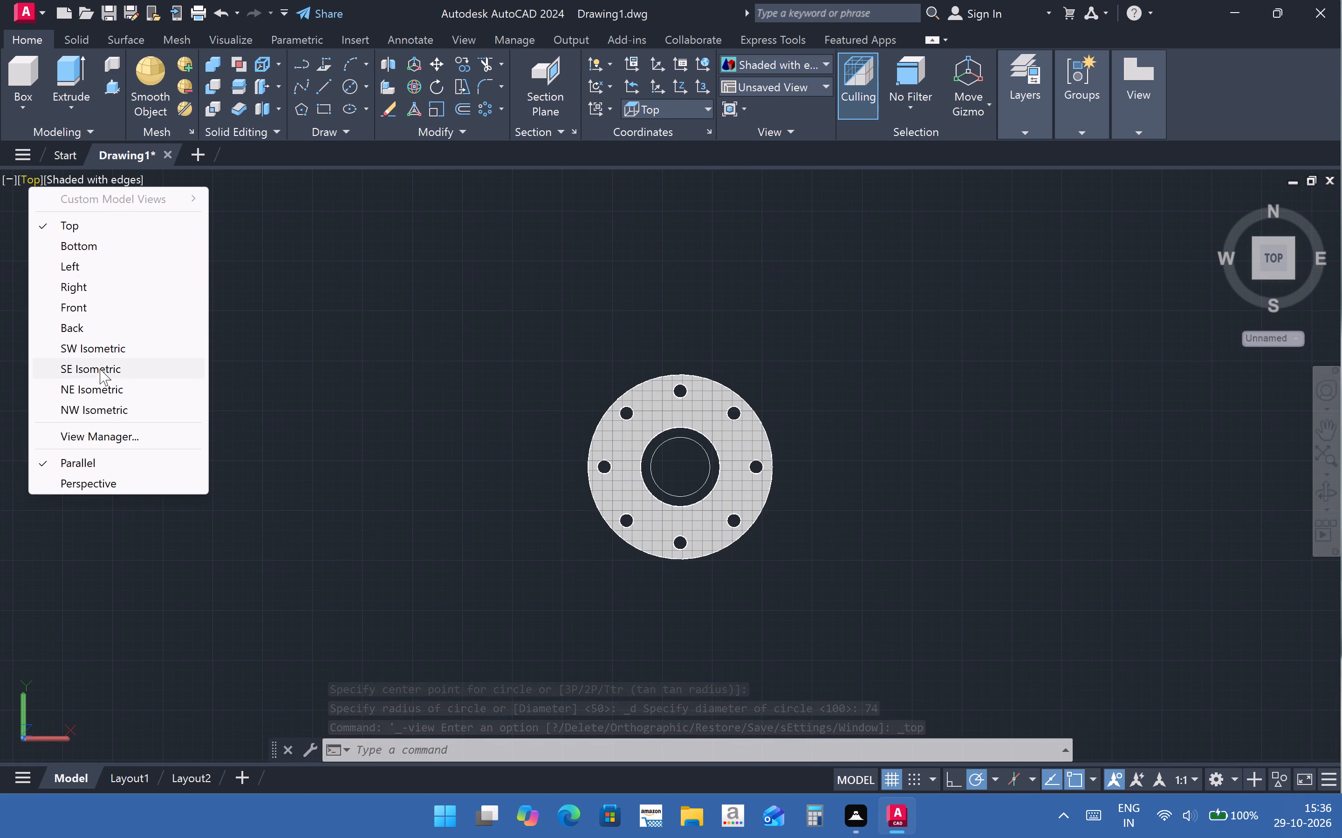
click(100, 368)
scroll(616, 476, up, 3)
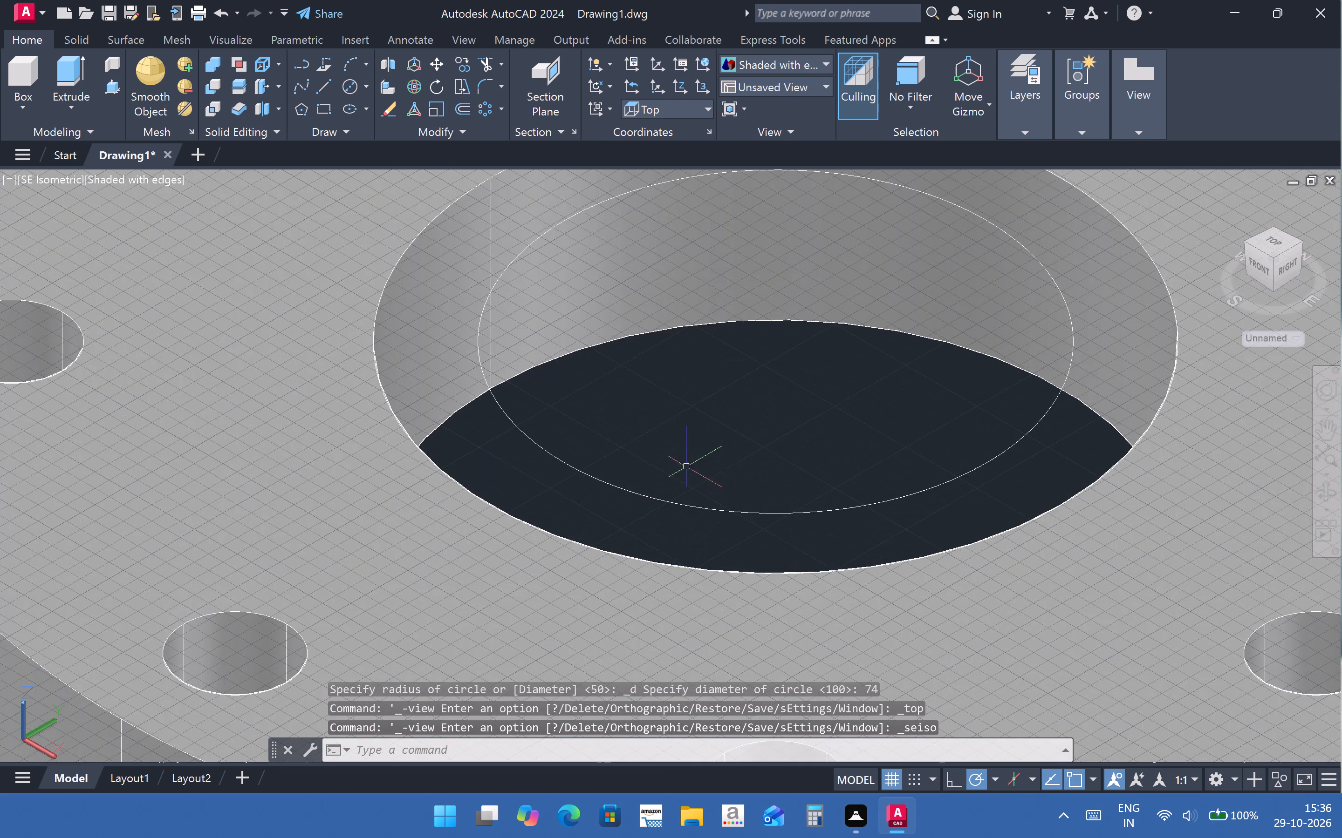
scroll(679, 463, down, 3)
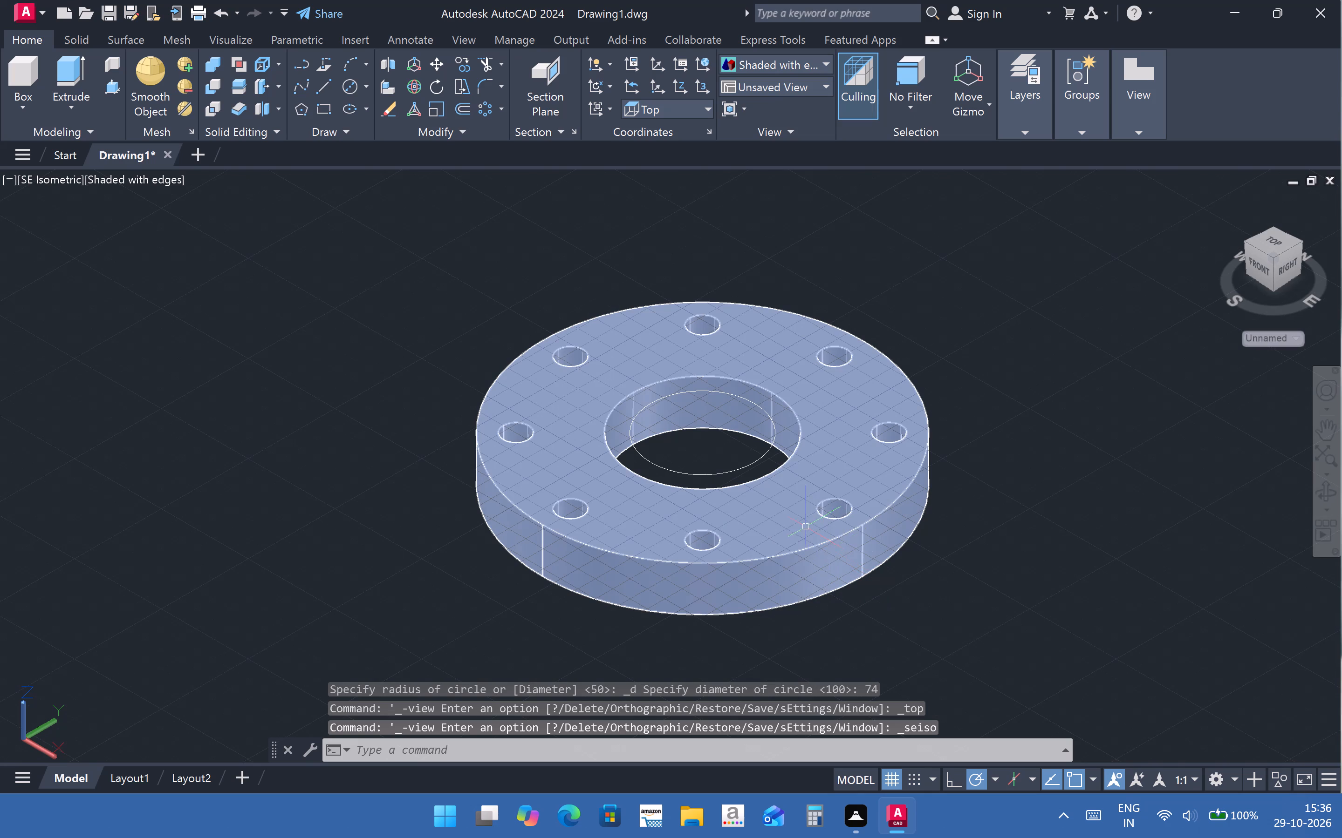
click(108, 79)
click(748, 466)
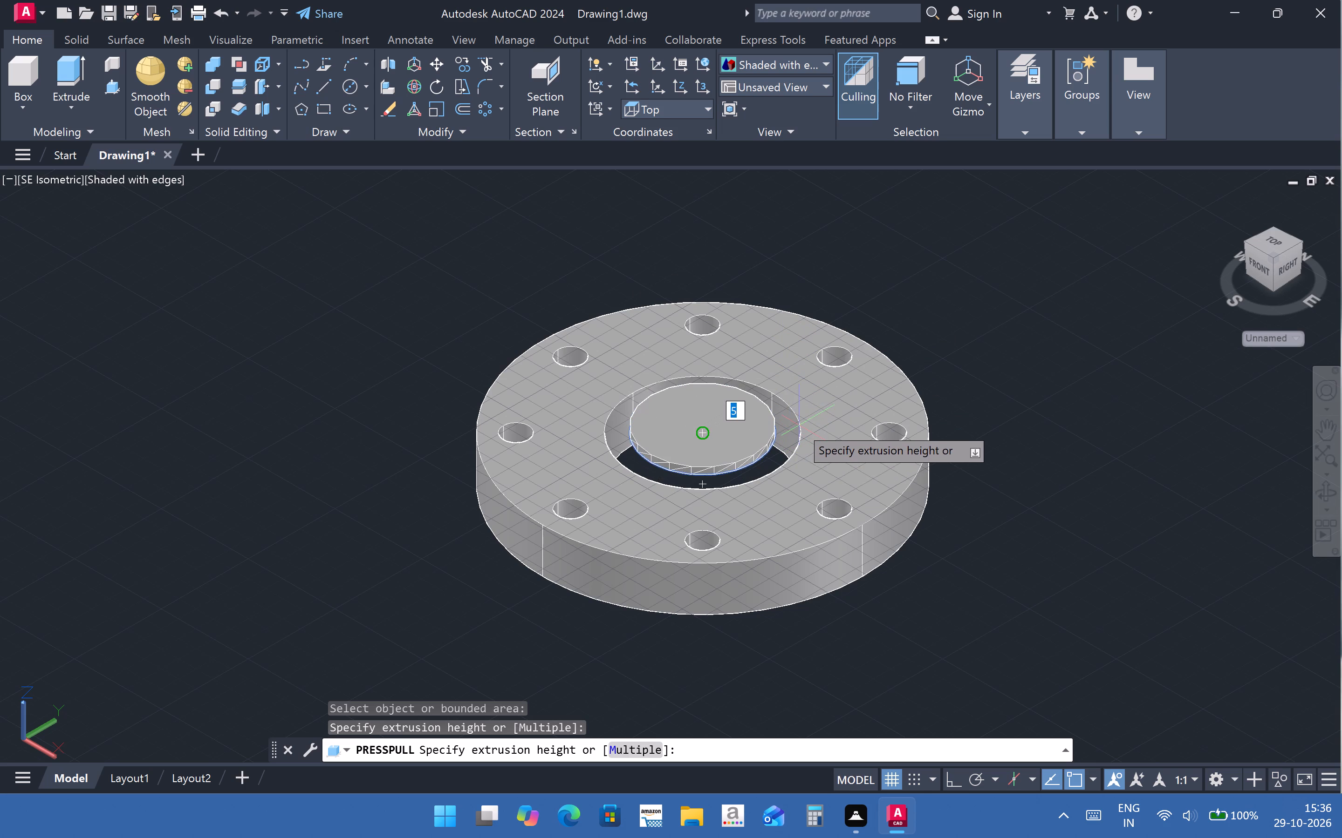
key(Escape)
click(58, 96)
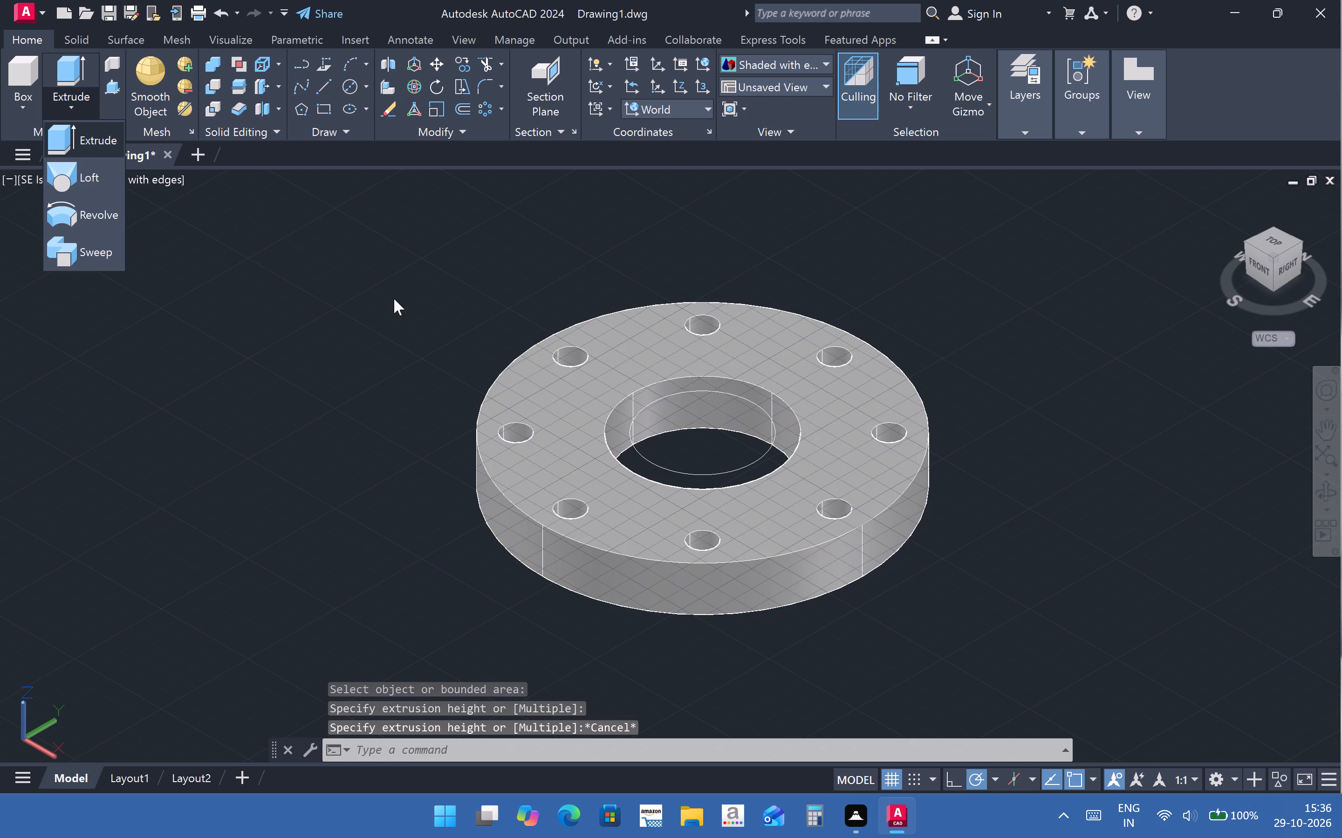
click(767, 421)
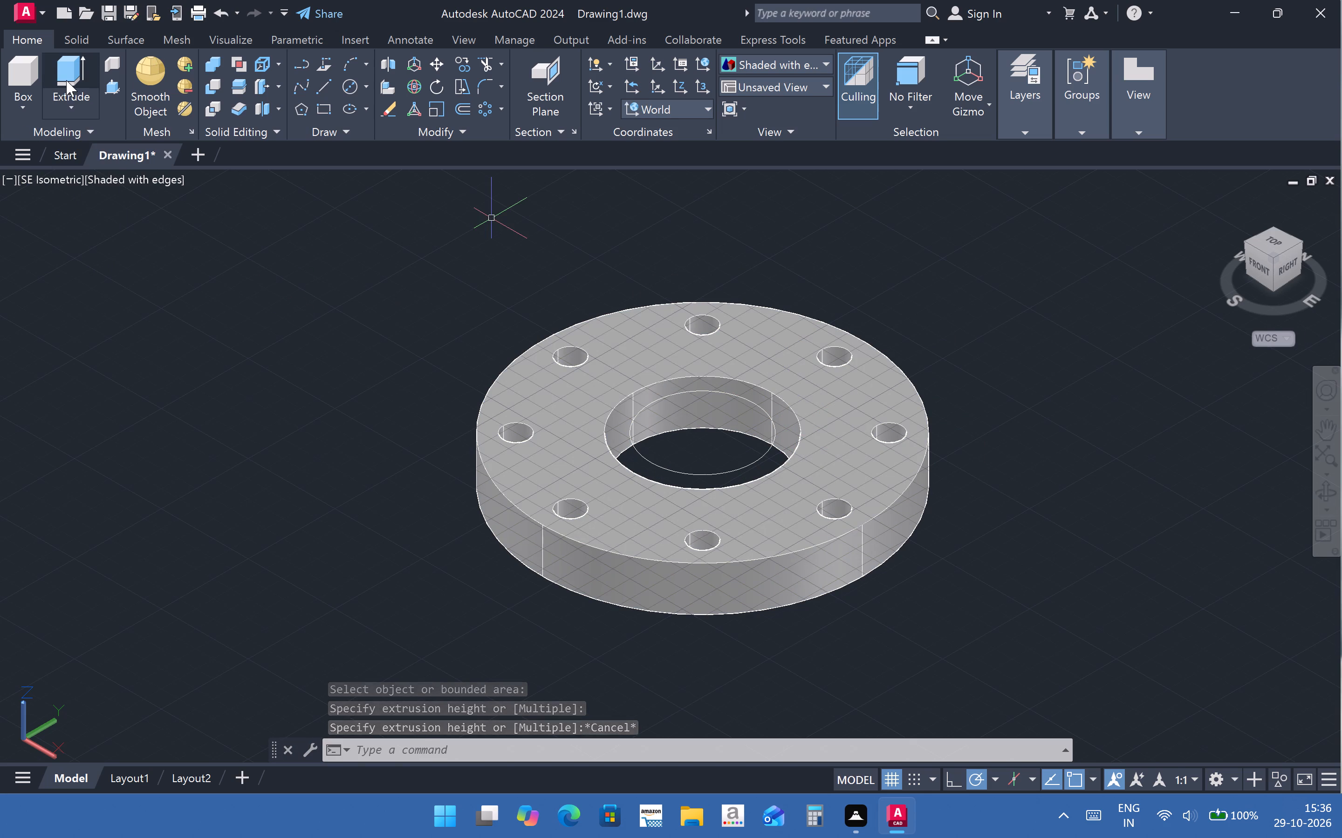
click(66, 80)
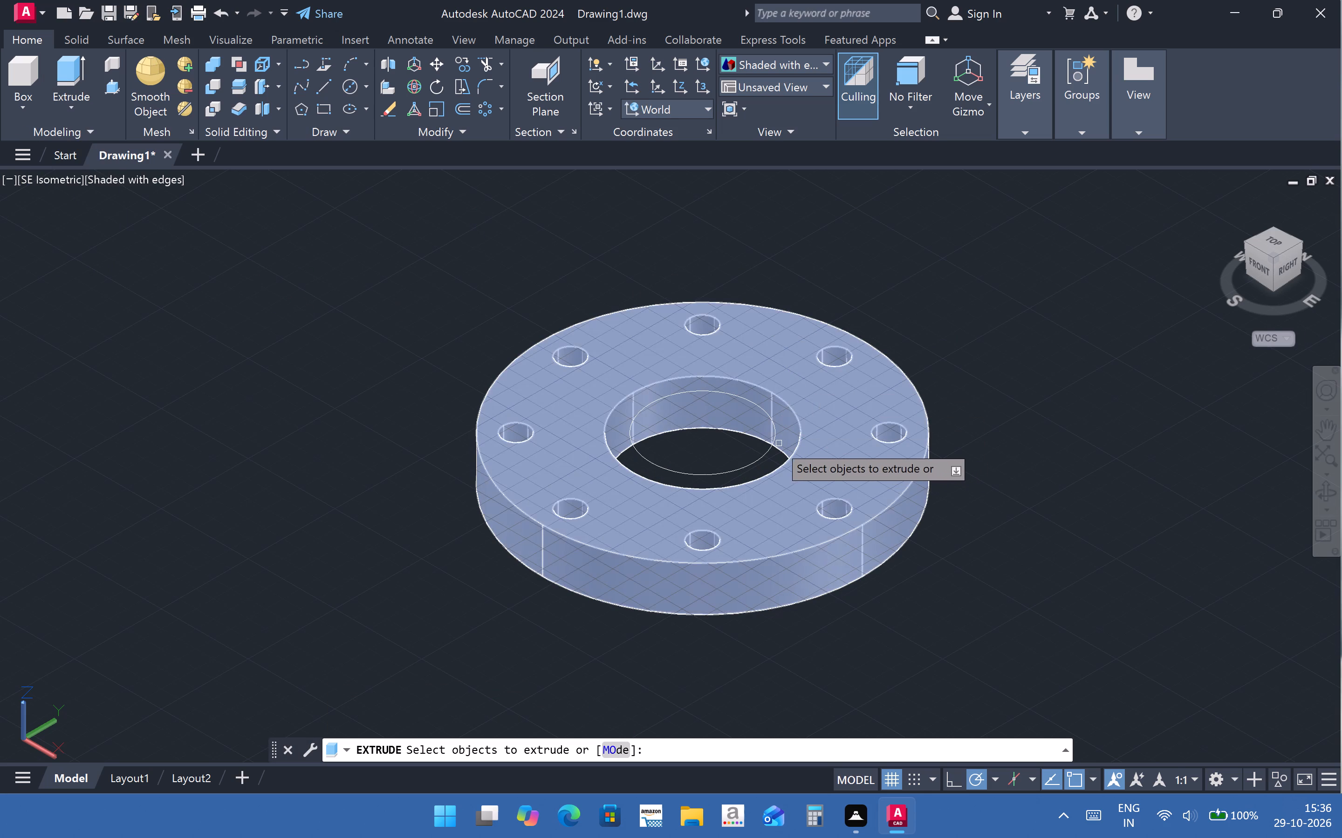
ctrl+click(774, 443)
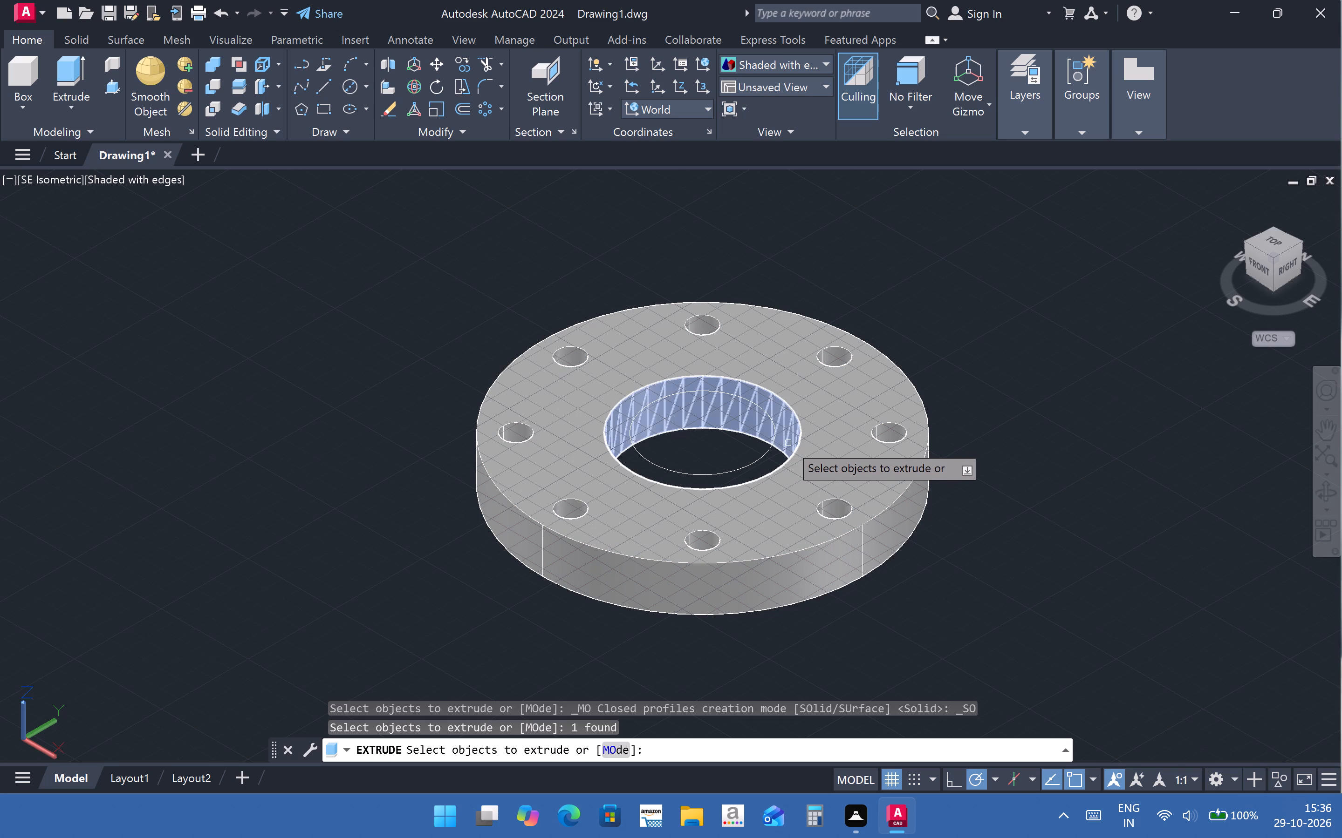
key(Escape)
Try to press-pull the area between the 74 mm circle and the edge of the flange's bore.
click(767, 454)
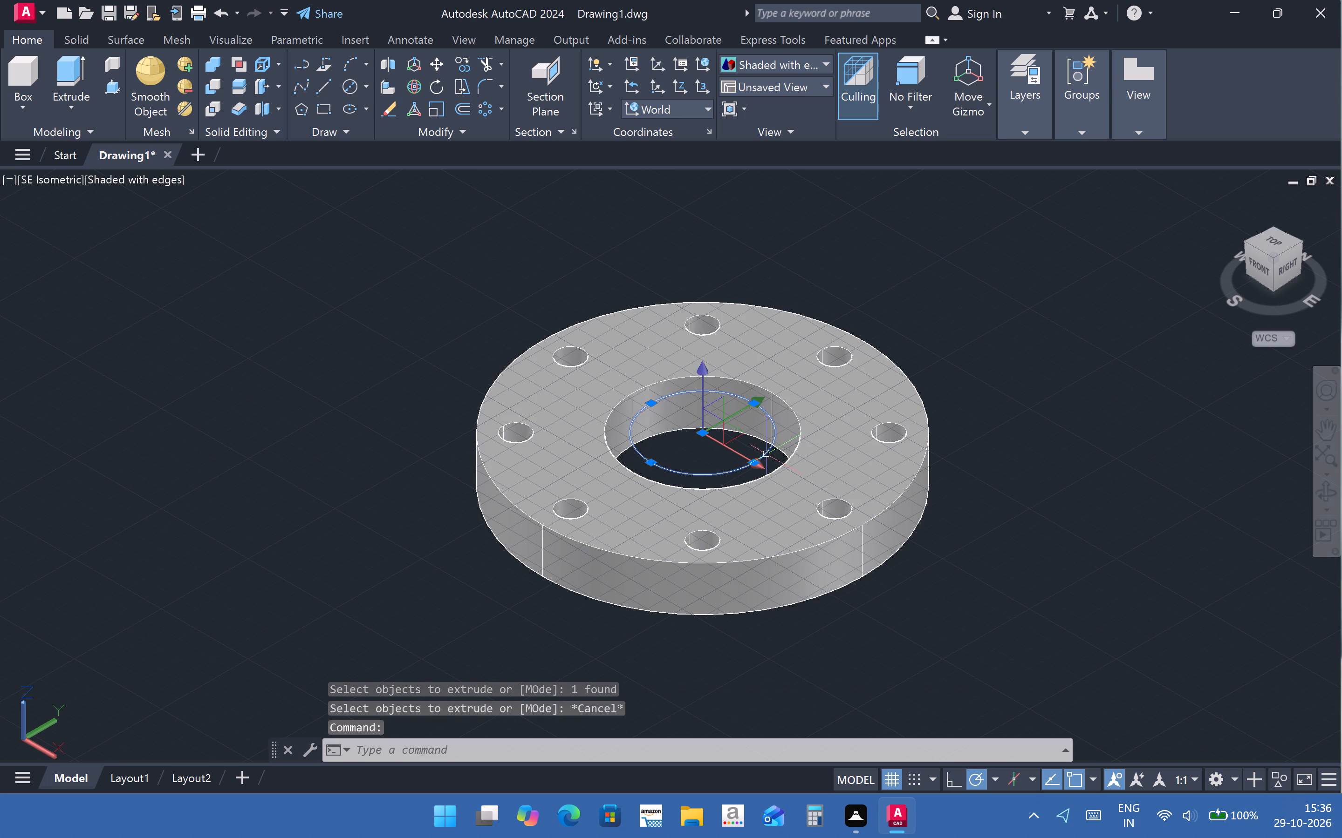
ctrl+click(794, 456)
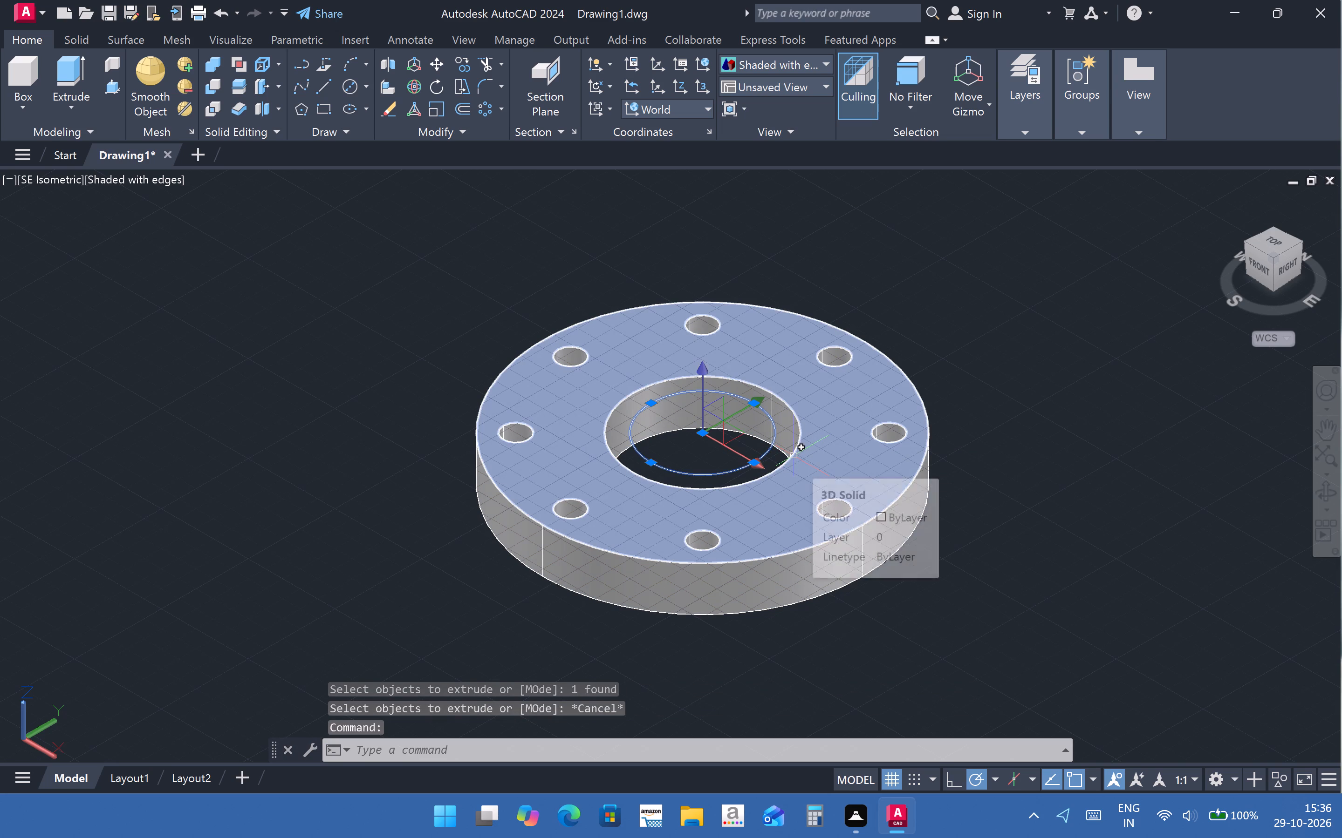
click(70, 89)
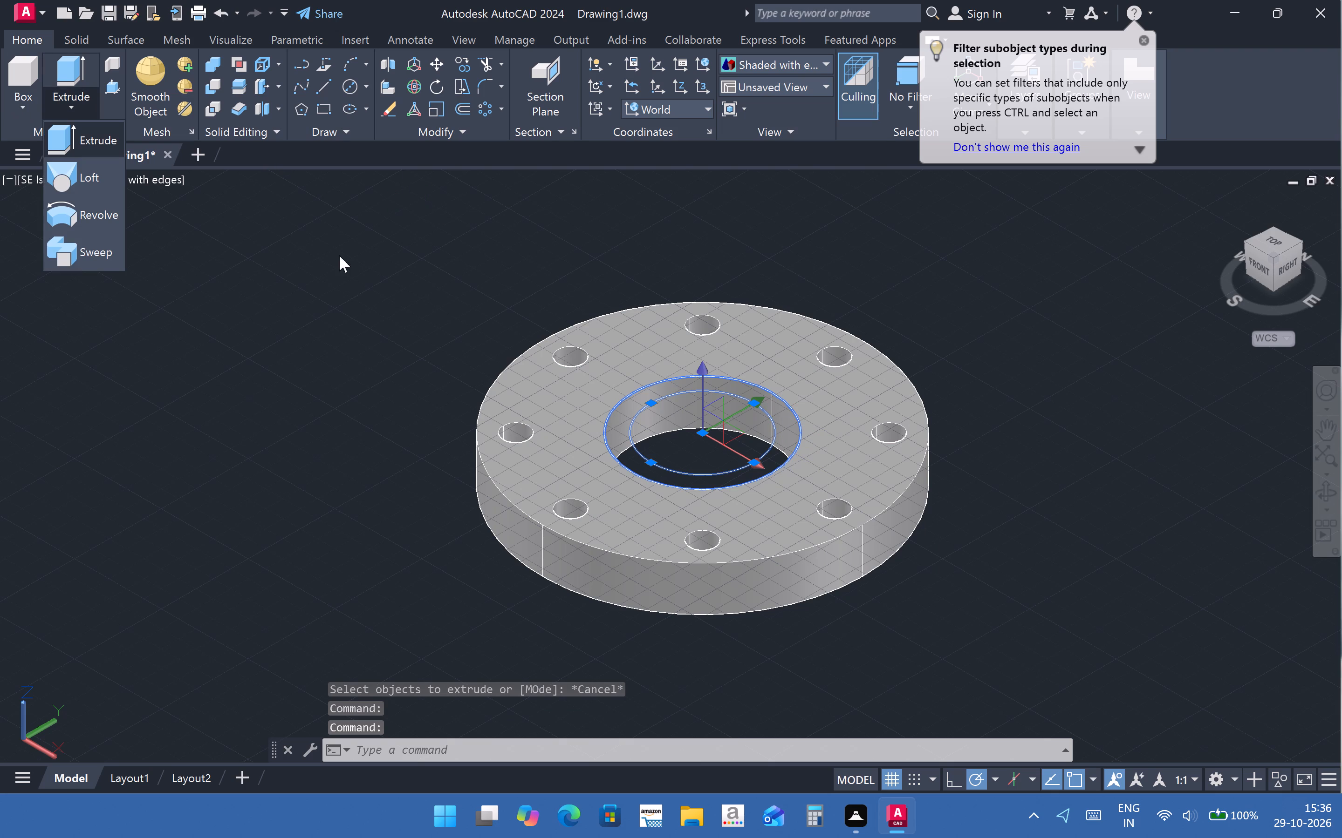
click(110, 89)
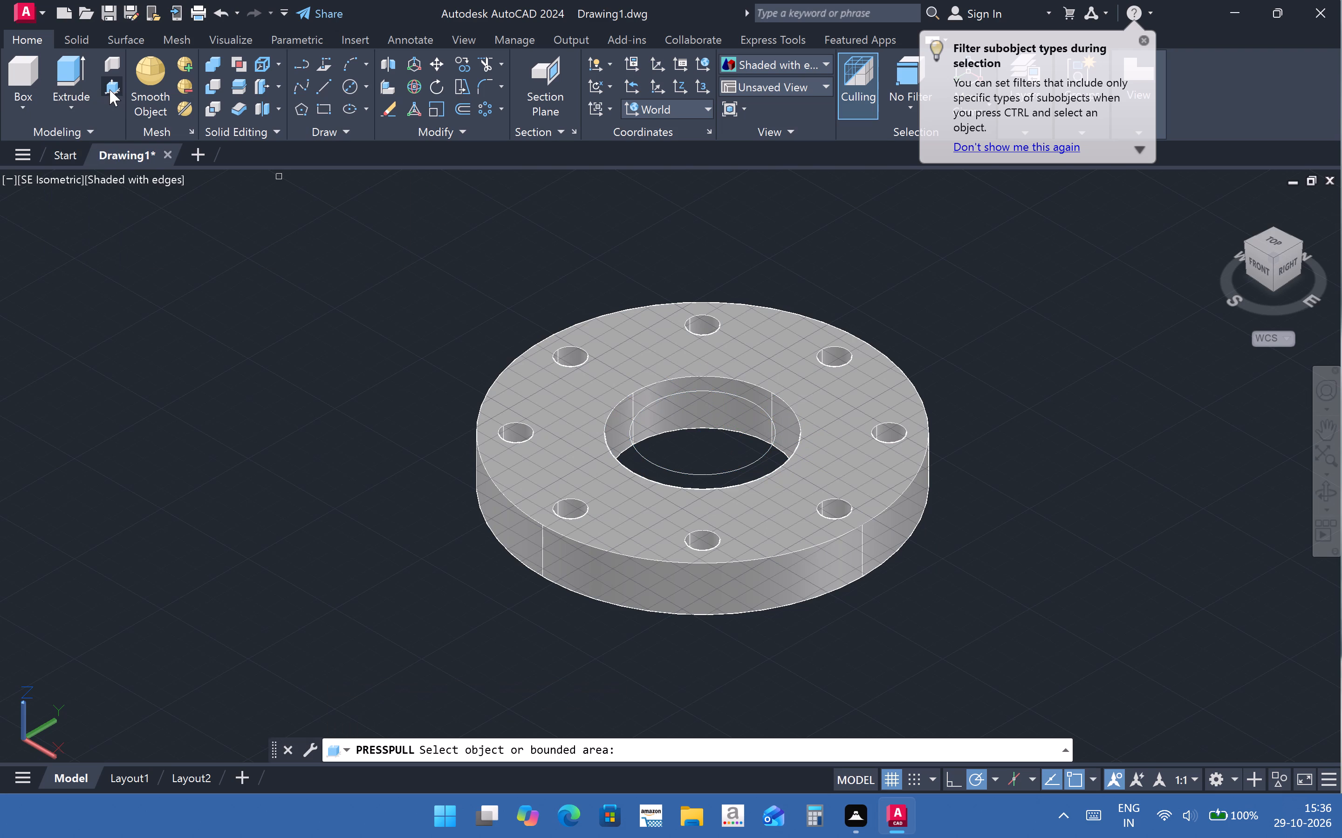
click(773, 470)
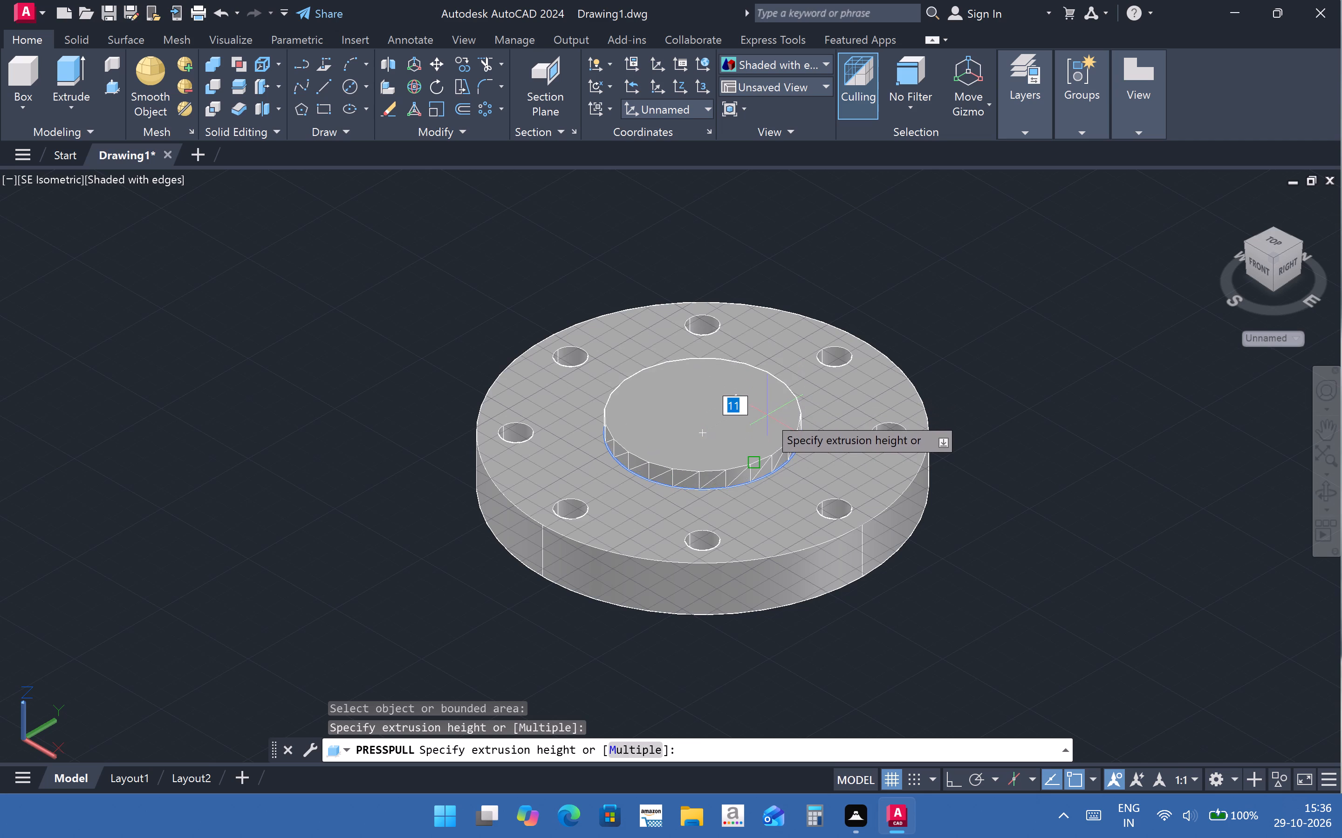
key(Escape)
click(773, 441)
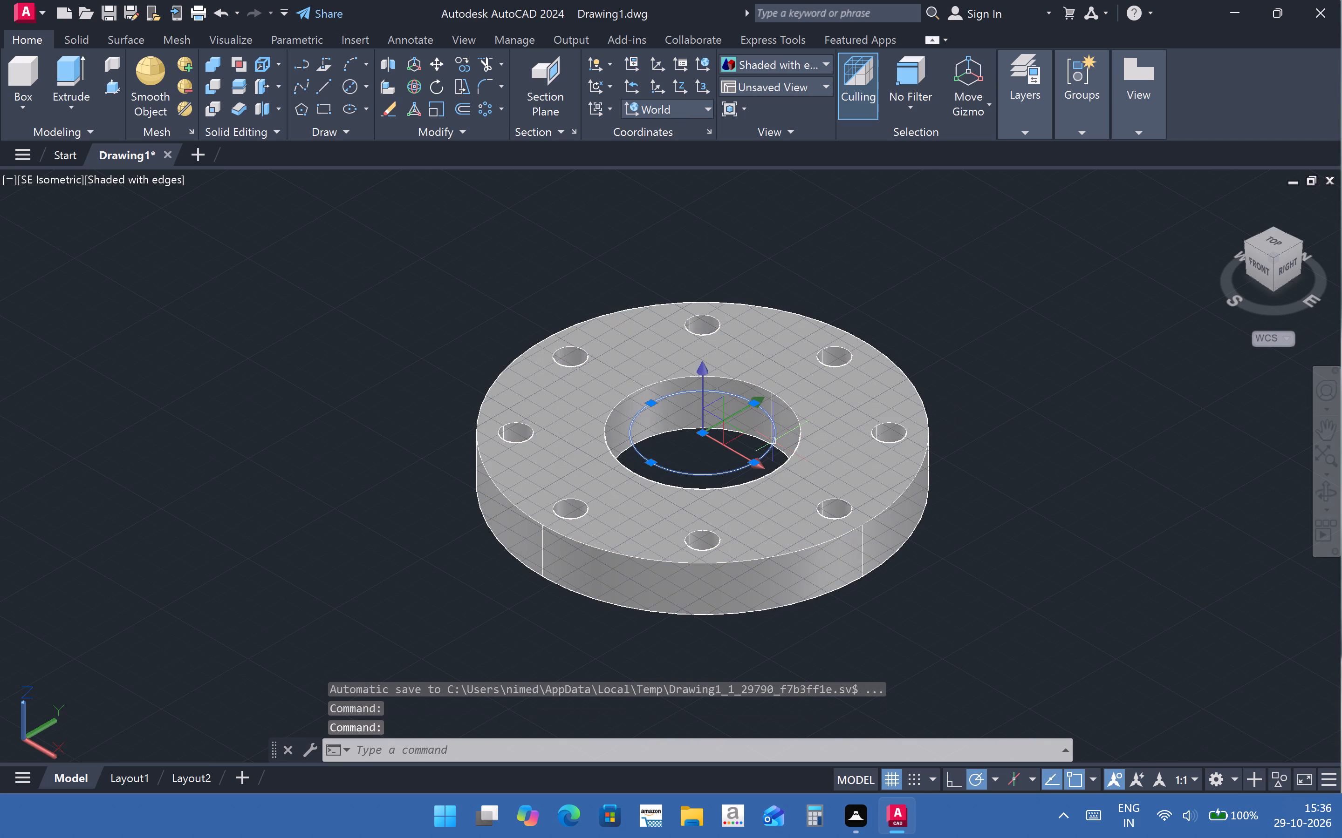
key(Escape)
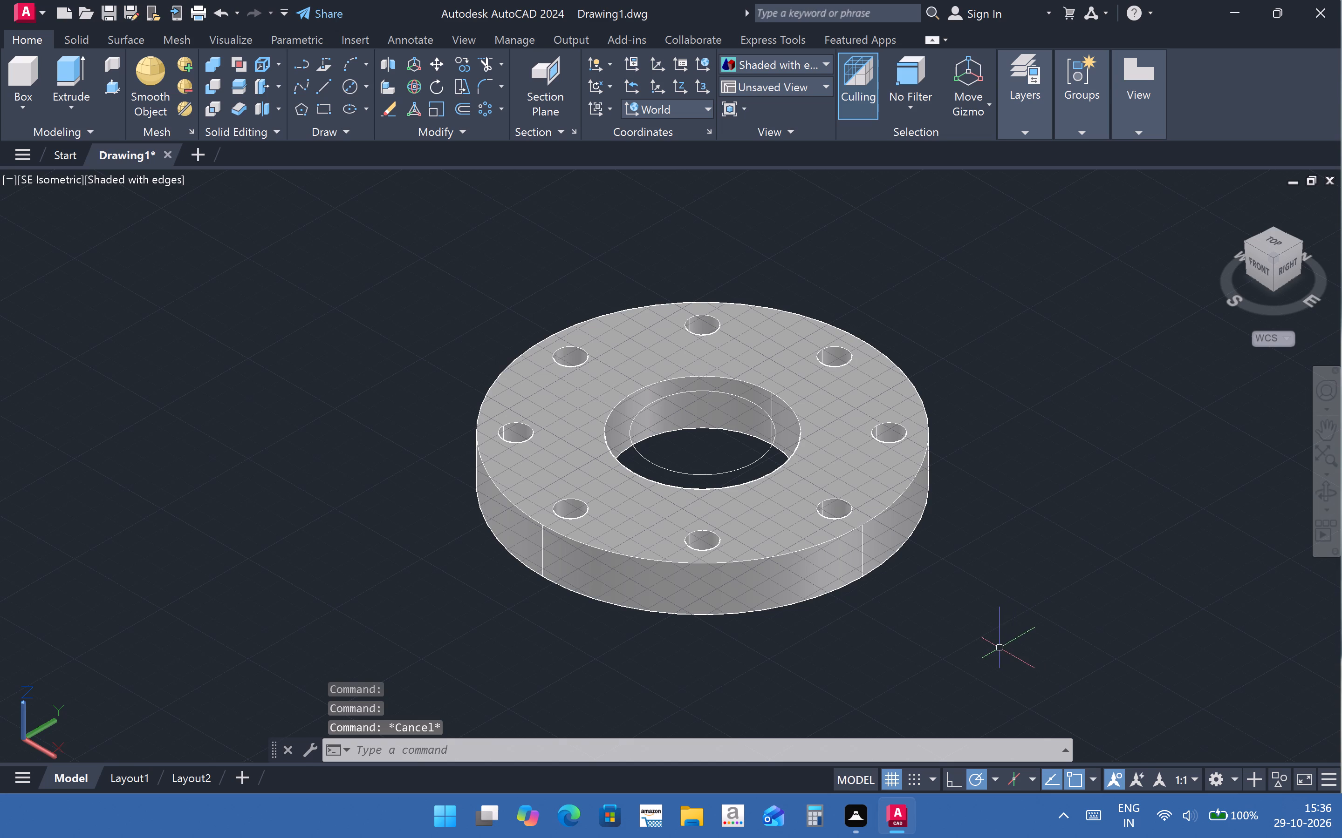
In the Bottom view, draw a 100 mm diameter circle concentric with the 74 mm circle in the flange's bore.
click(17, 155)
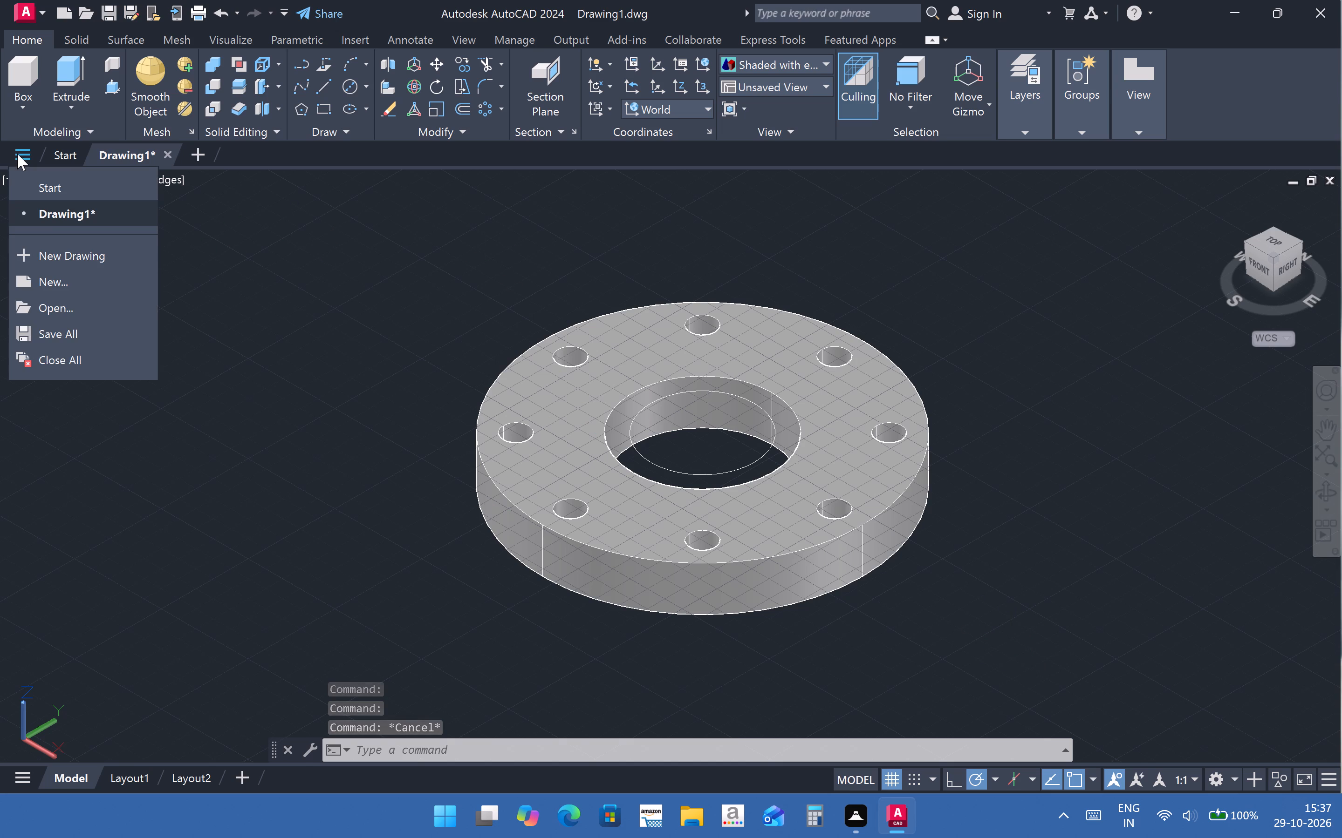
drag(370, 265, 363, 265)
click(44, 183)
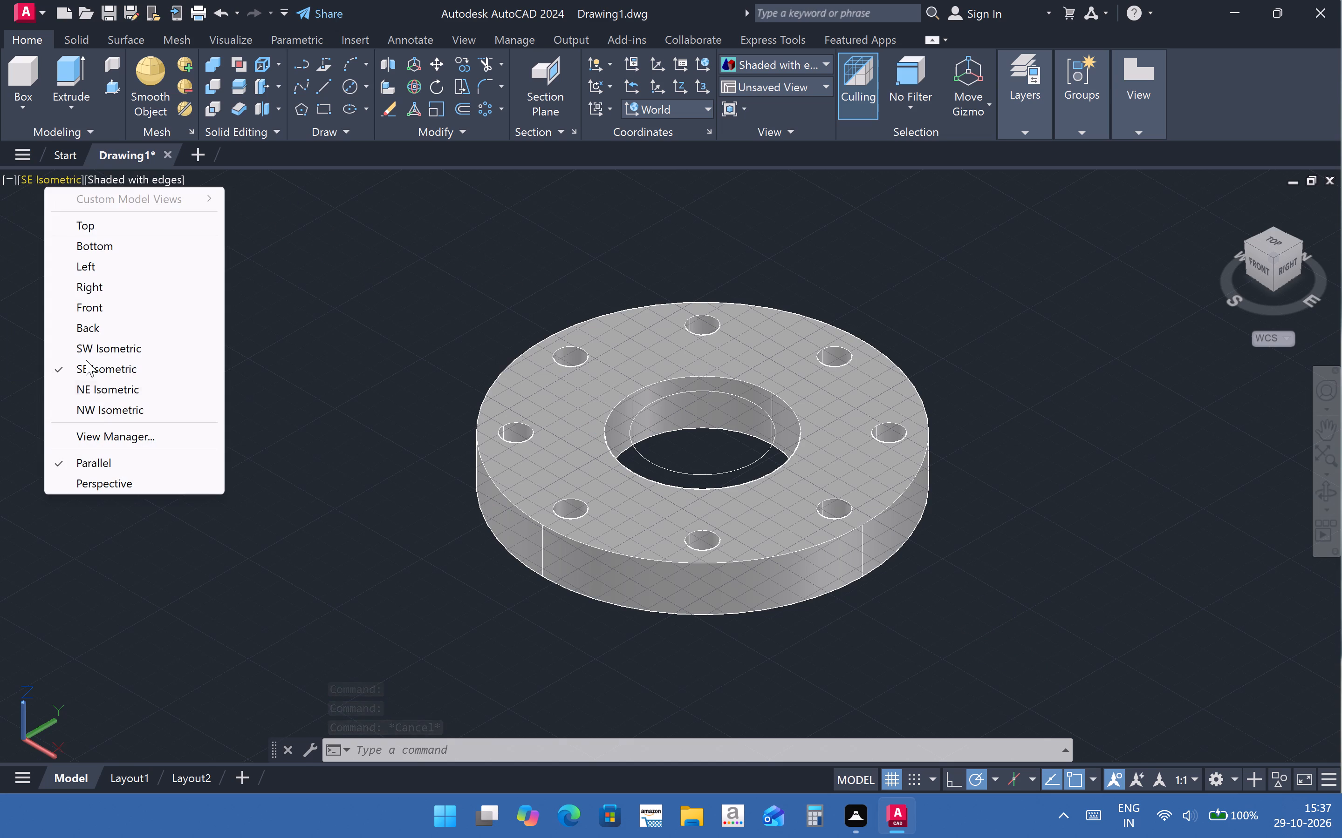
click(97, 247)
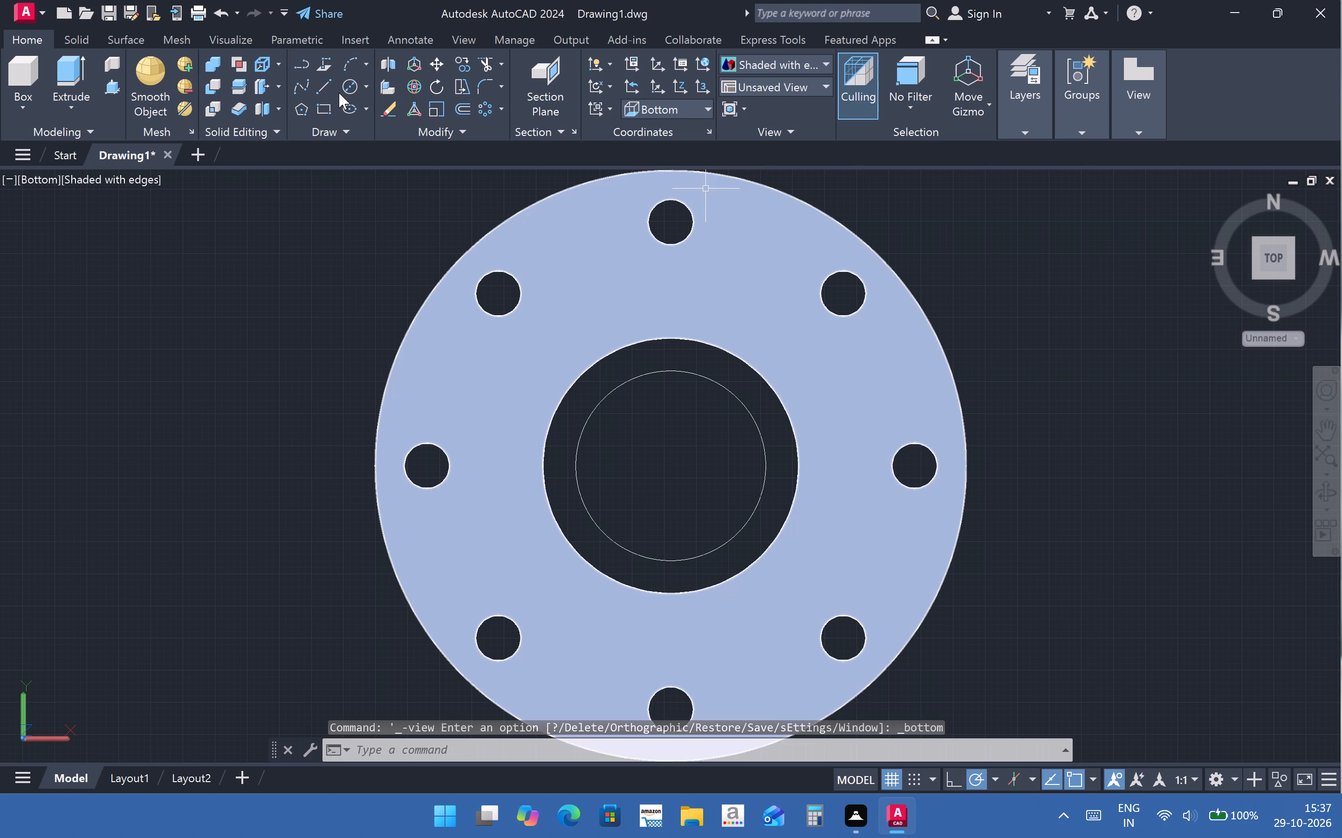
click(339, 93)
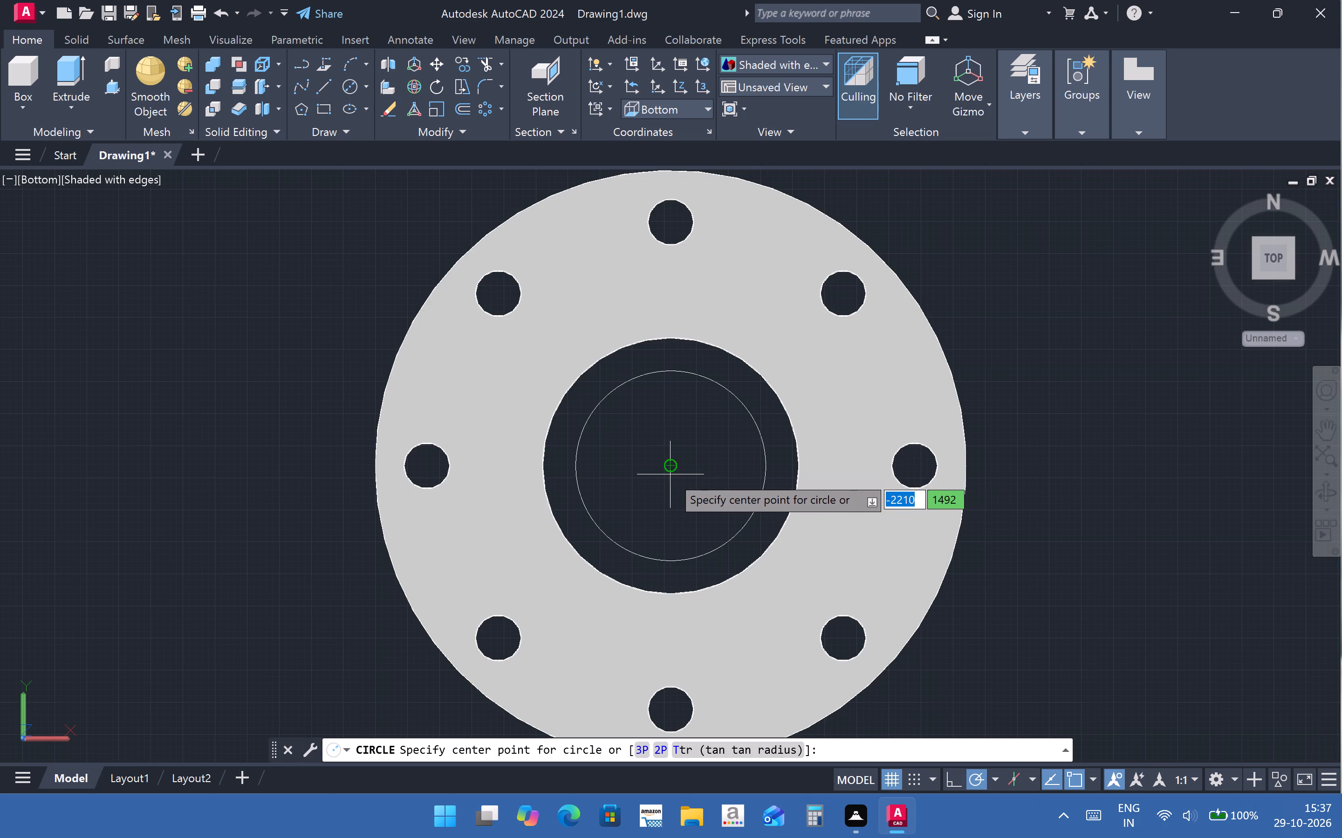
click(672, 469)
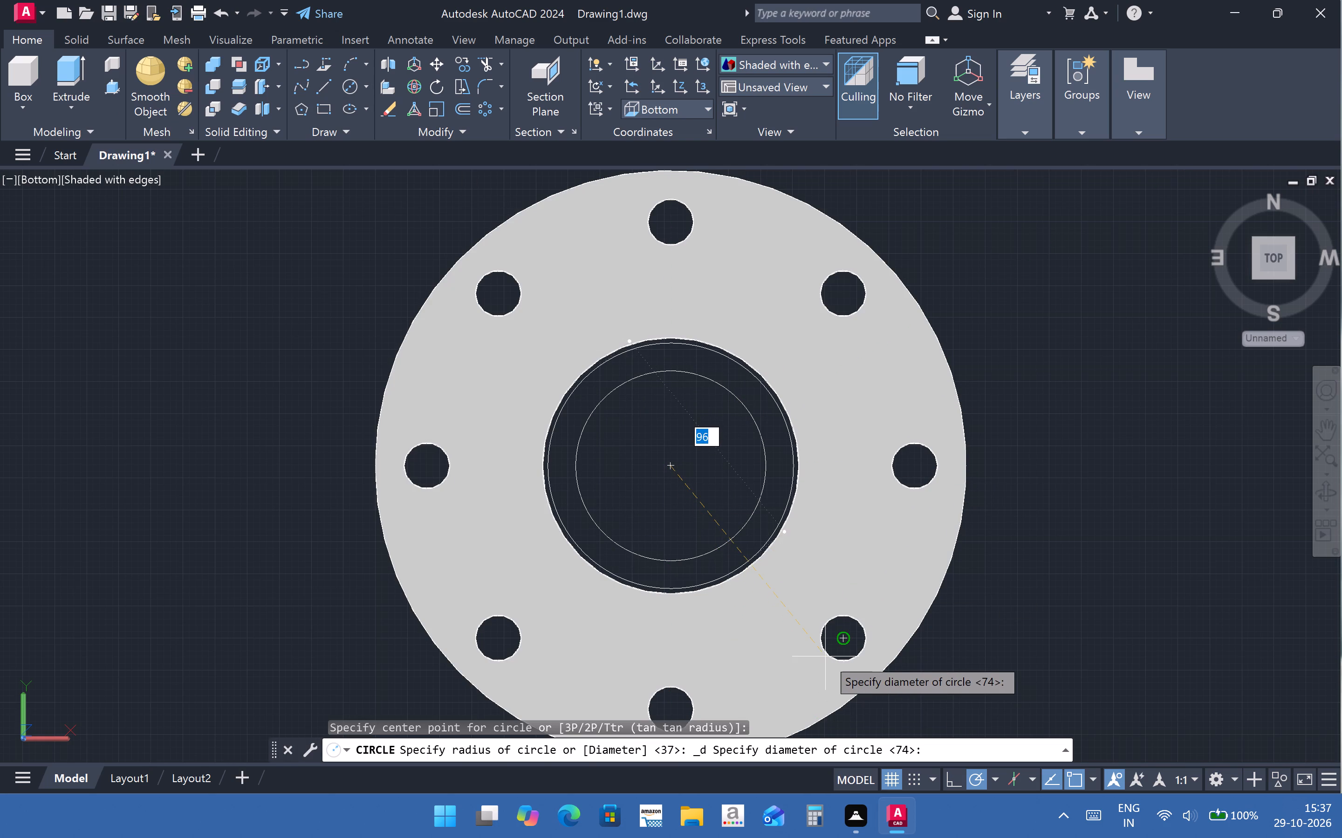
text(100)
key(Return)
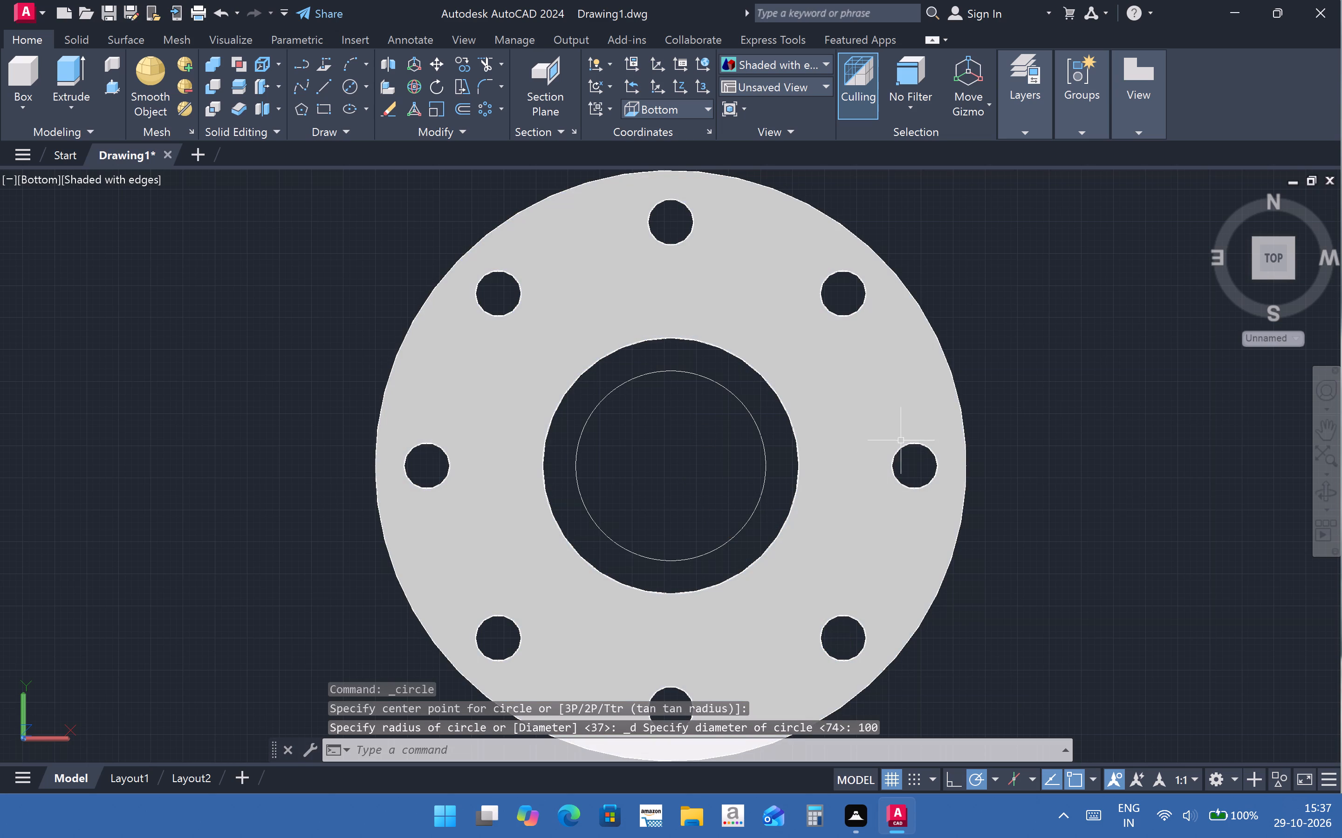
key(Escape)
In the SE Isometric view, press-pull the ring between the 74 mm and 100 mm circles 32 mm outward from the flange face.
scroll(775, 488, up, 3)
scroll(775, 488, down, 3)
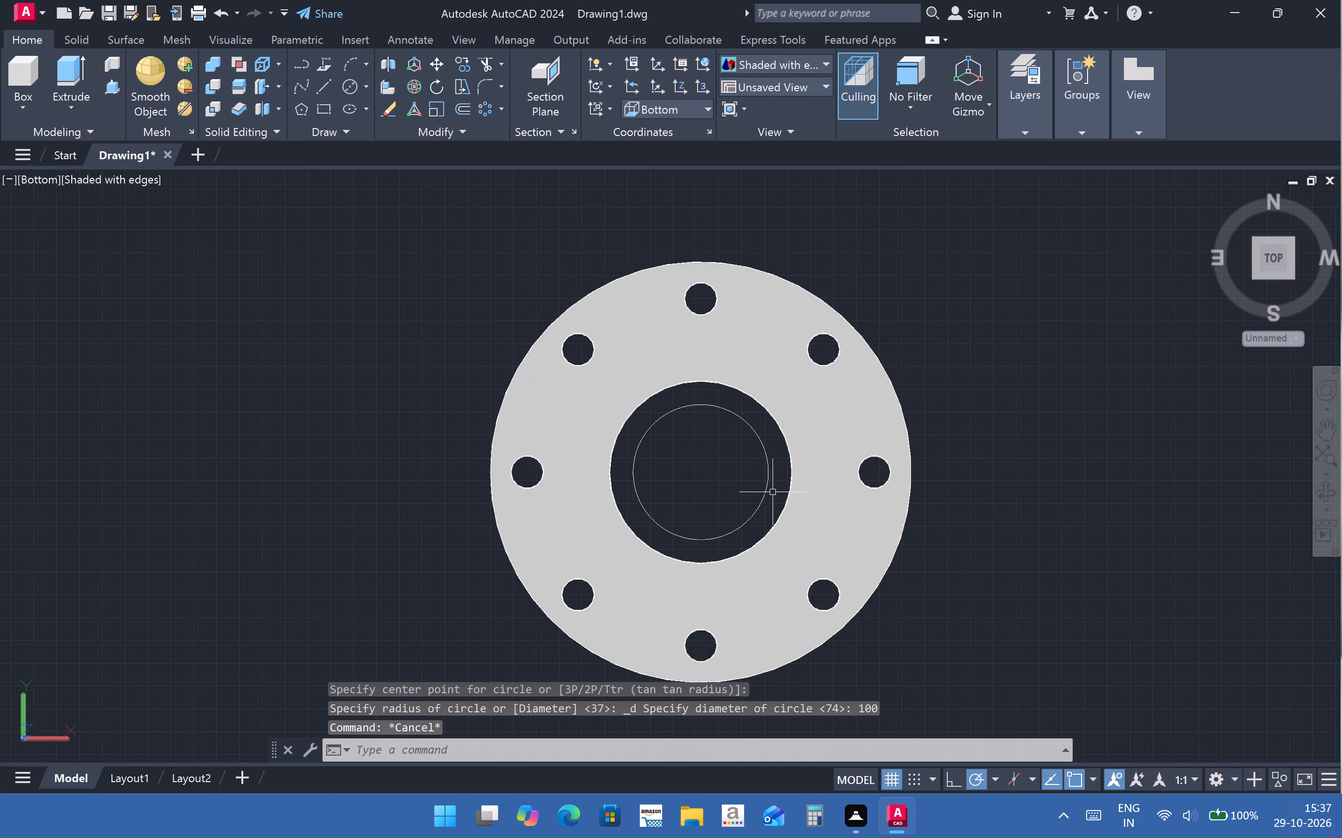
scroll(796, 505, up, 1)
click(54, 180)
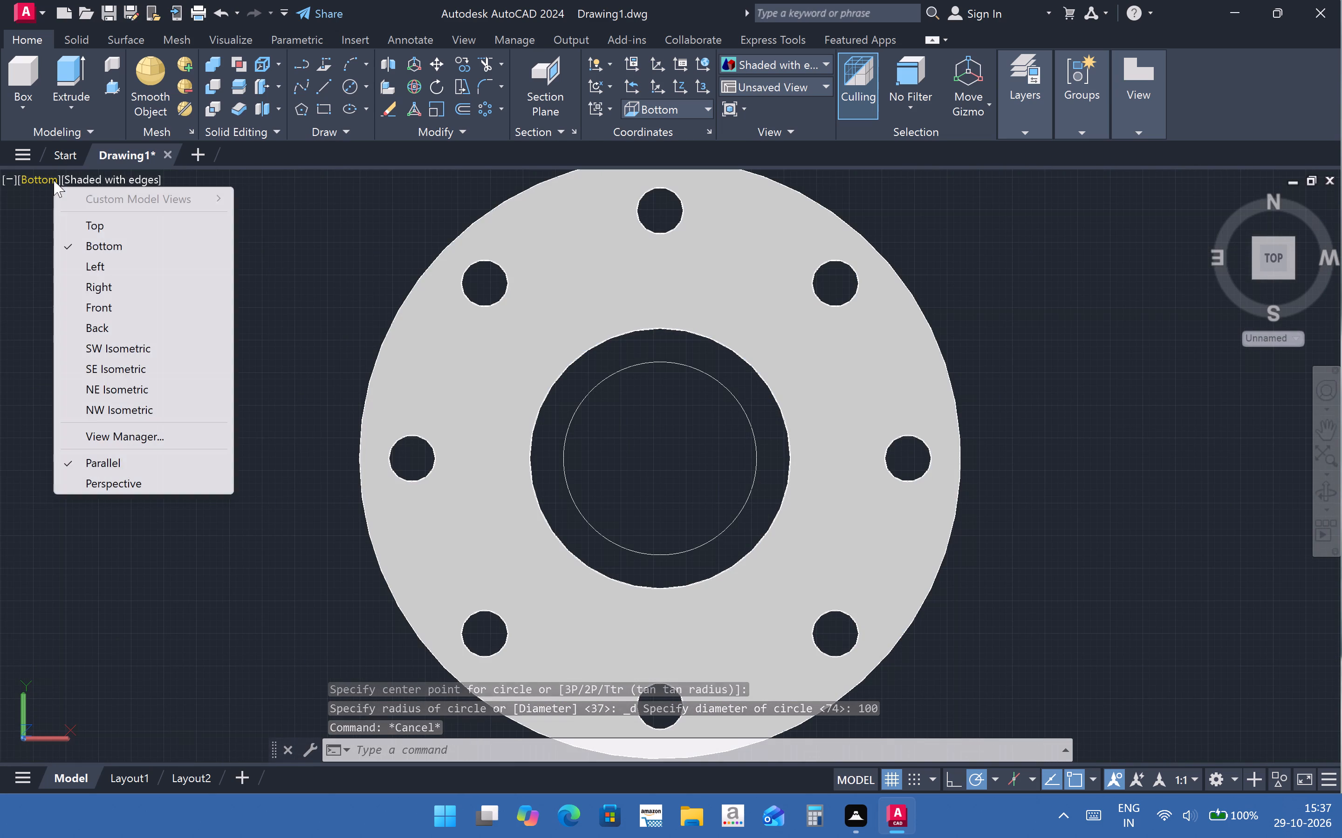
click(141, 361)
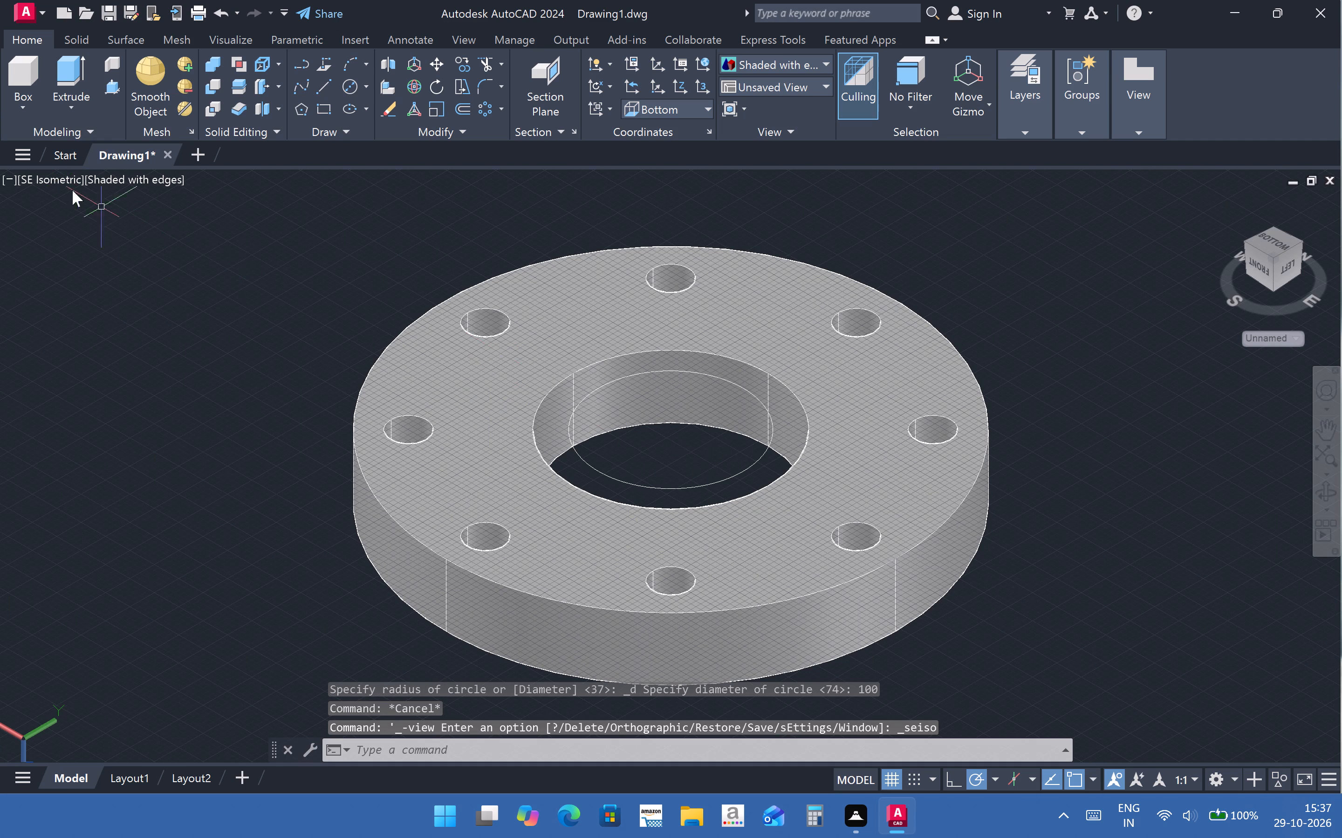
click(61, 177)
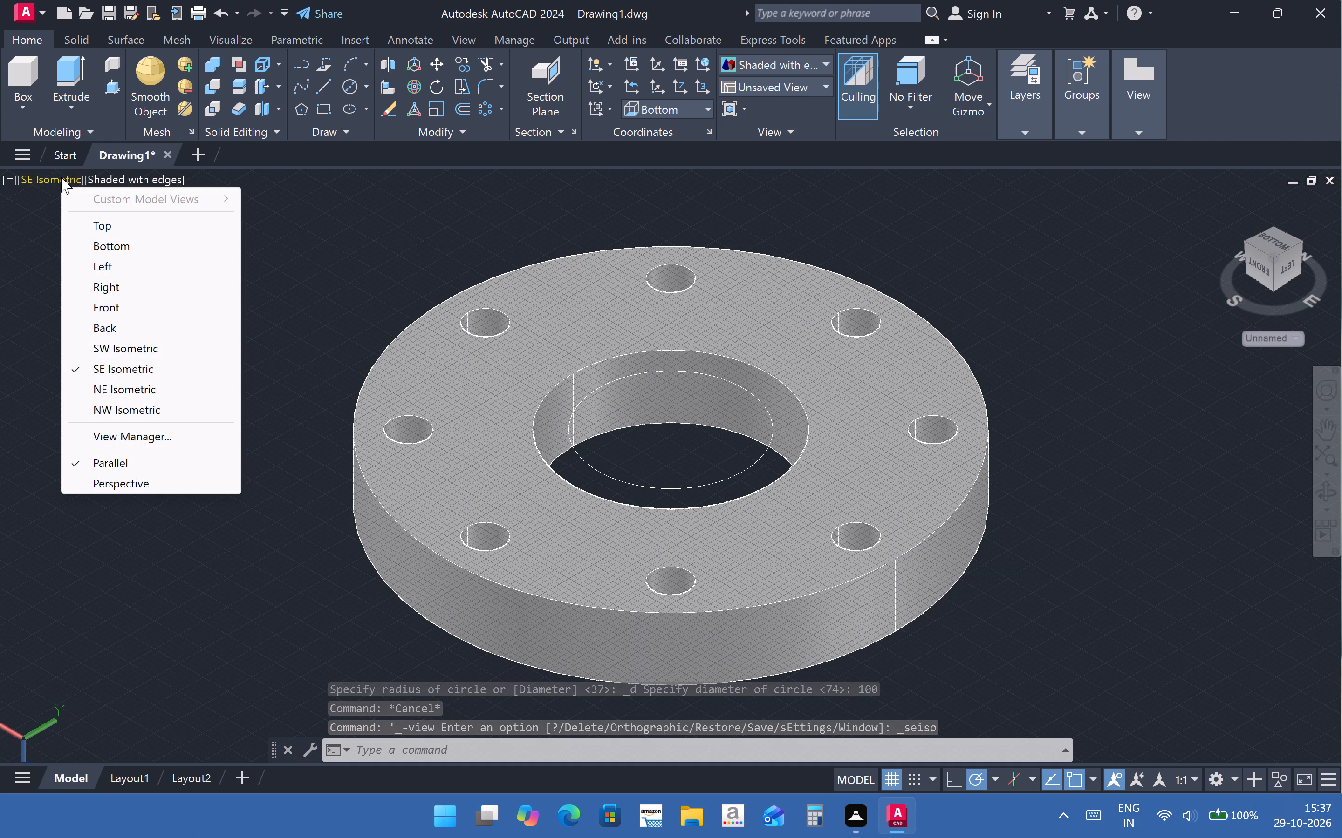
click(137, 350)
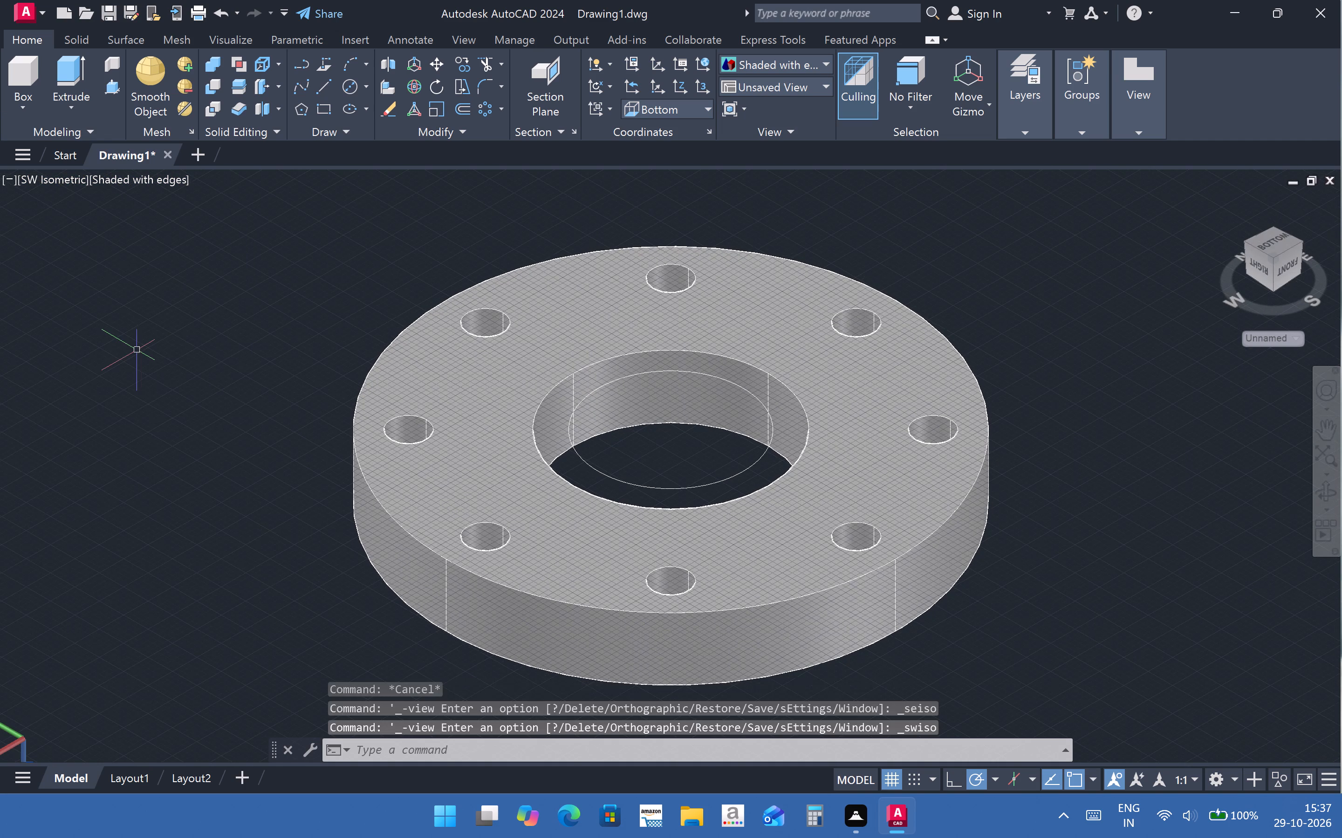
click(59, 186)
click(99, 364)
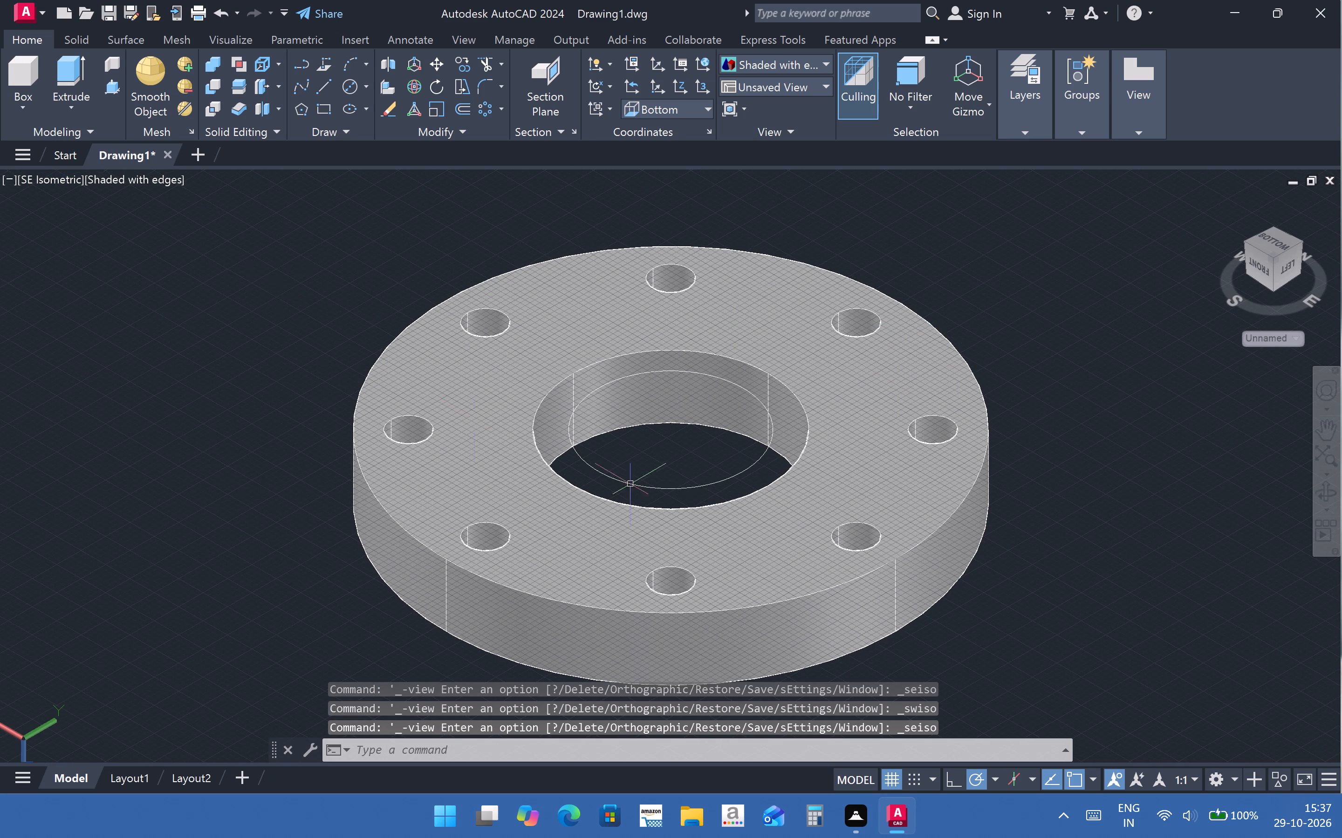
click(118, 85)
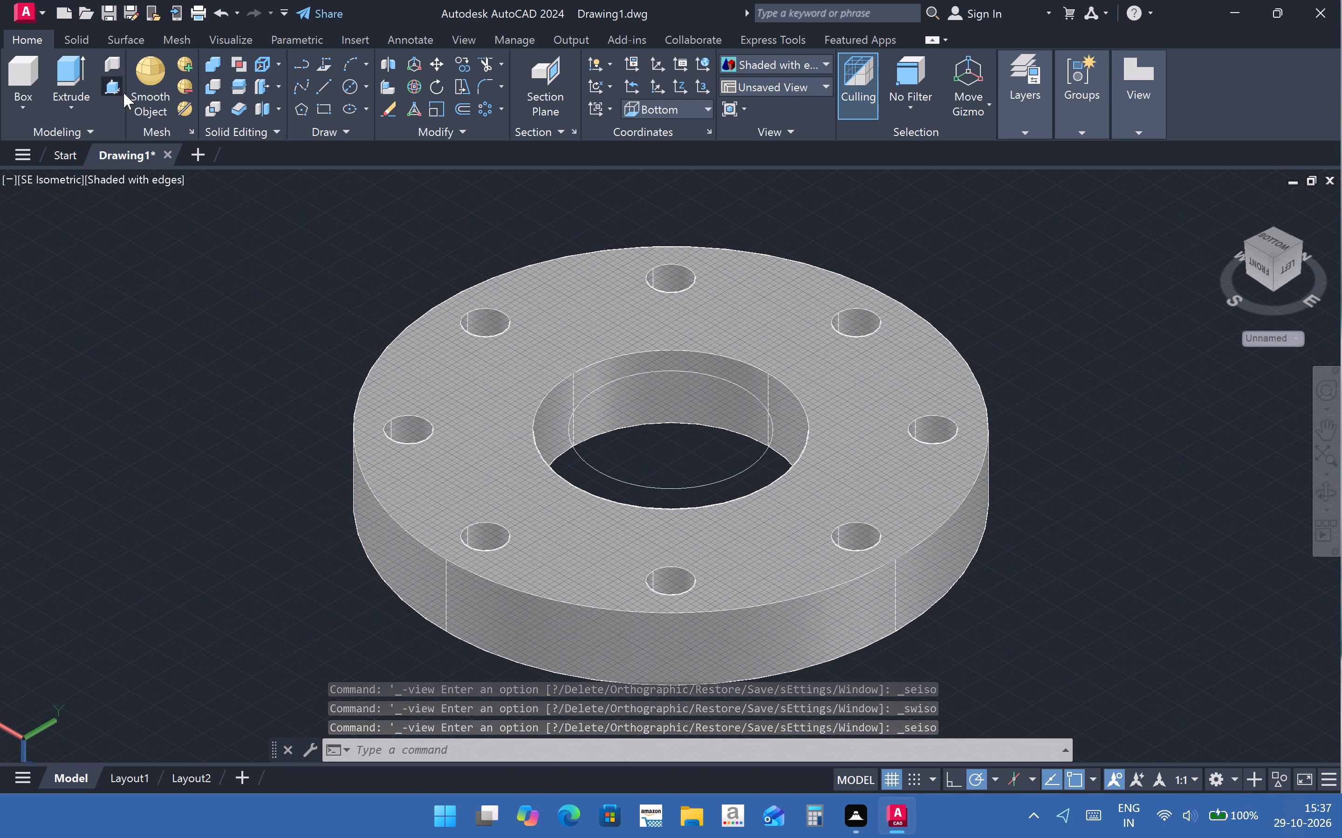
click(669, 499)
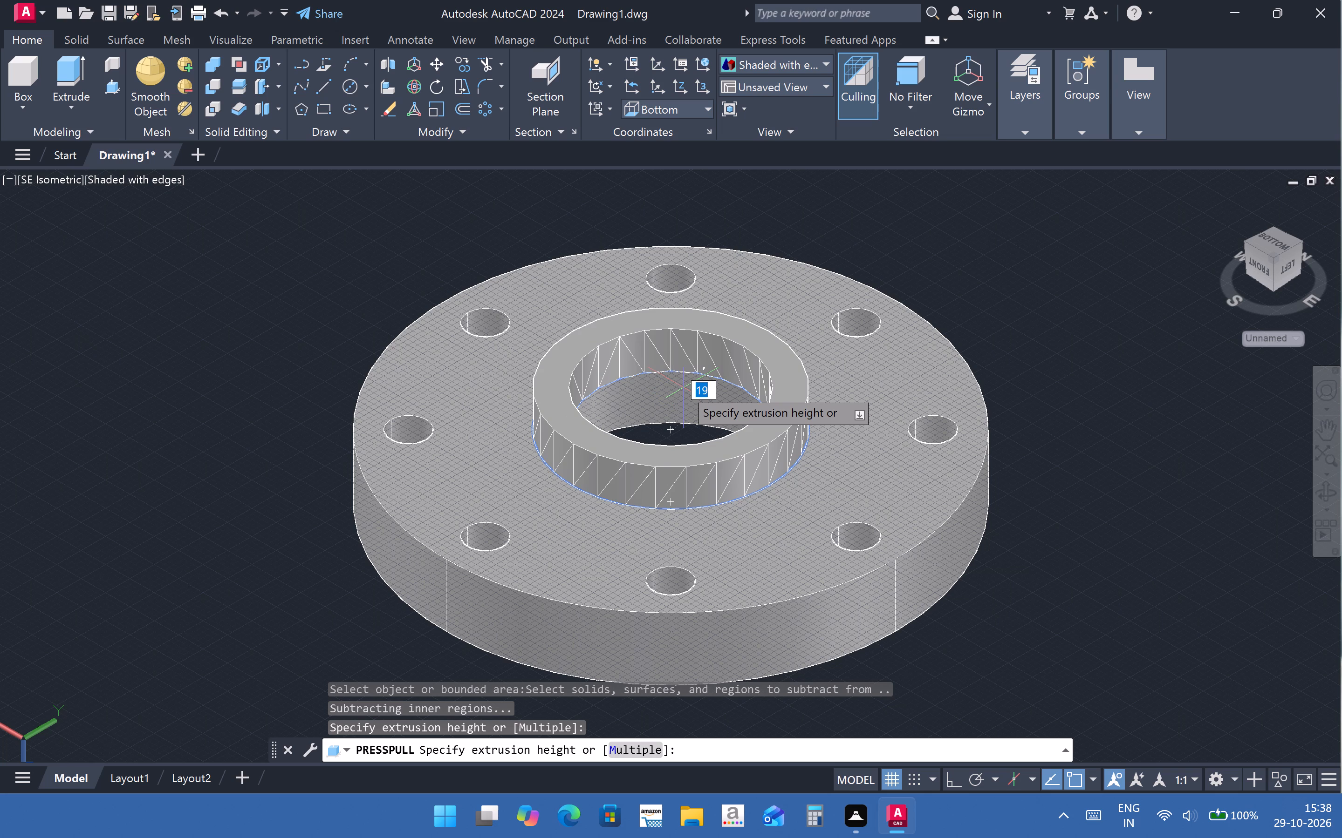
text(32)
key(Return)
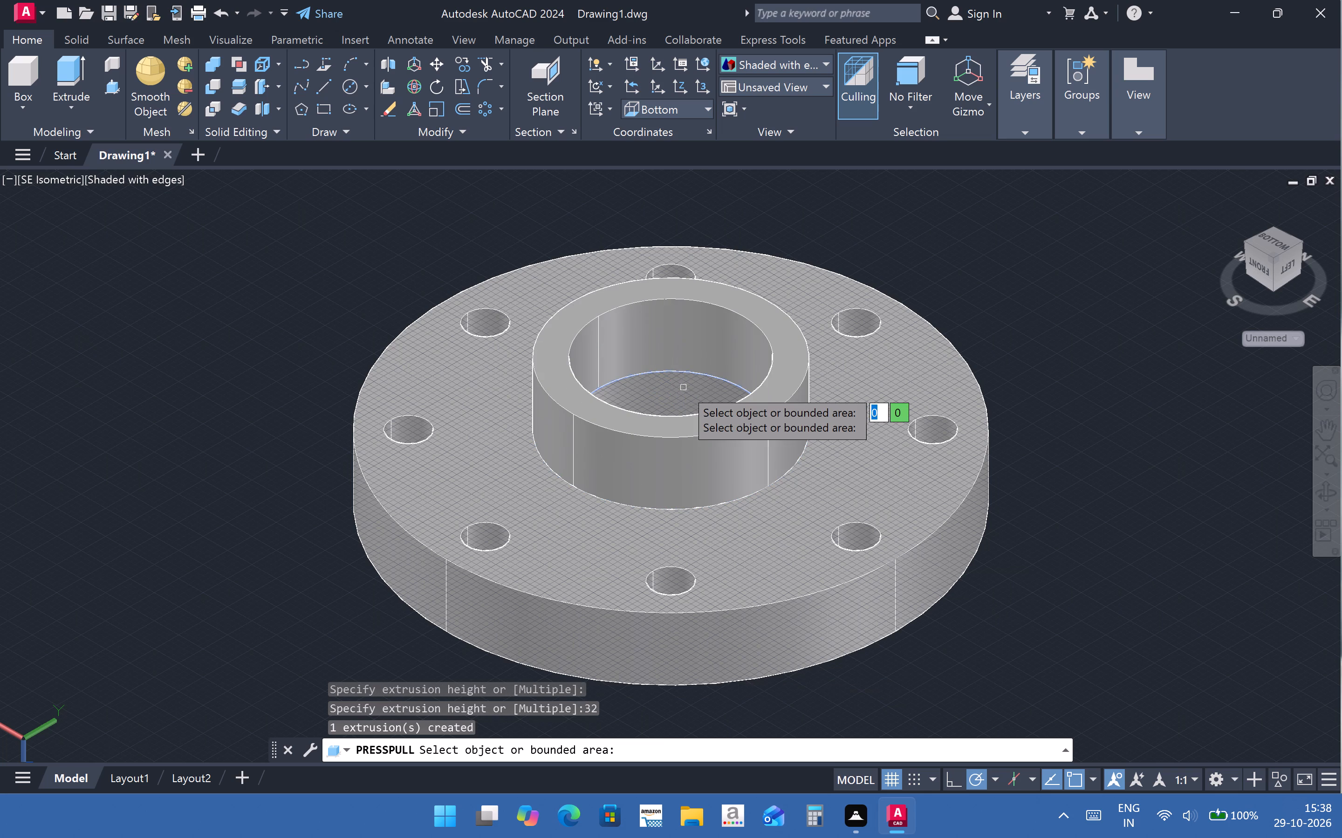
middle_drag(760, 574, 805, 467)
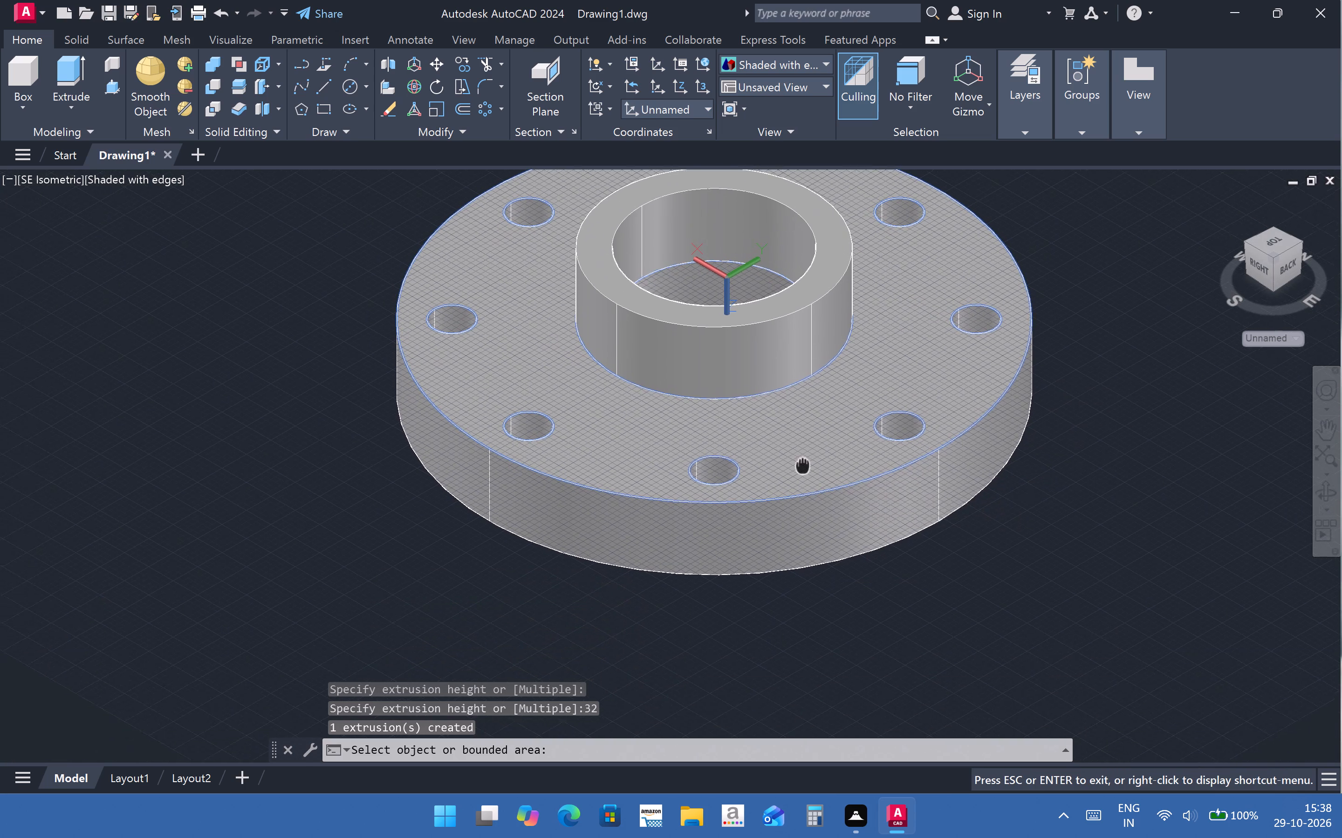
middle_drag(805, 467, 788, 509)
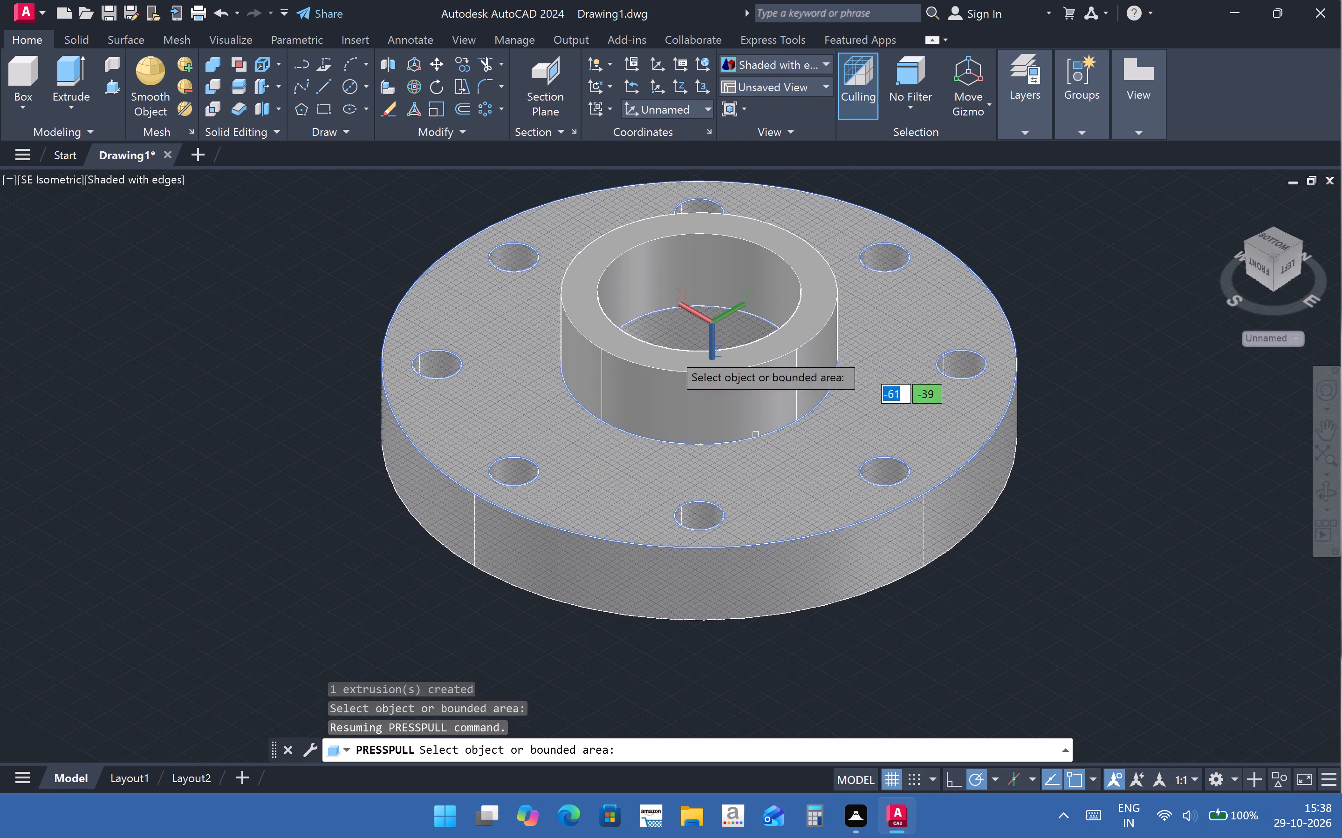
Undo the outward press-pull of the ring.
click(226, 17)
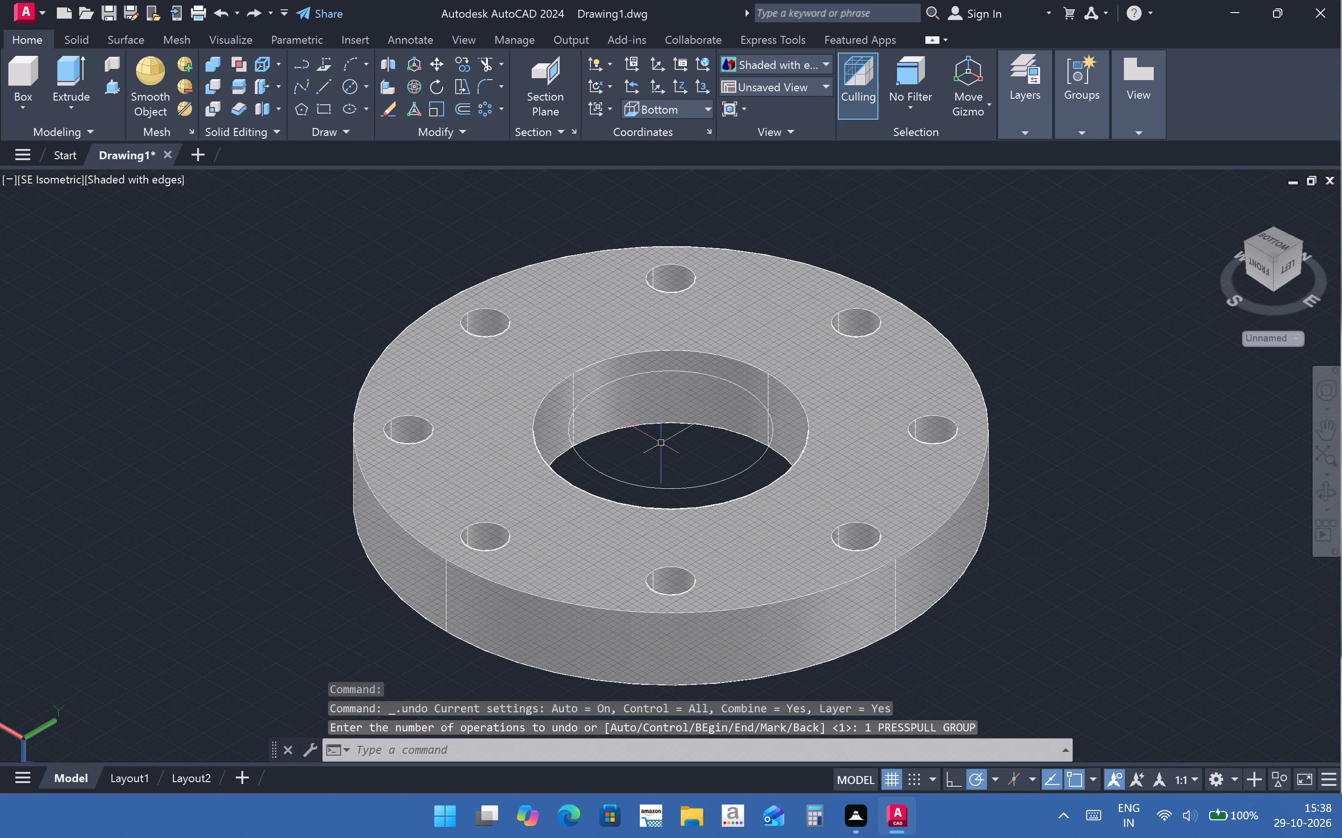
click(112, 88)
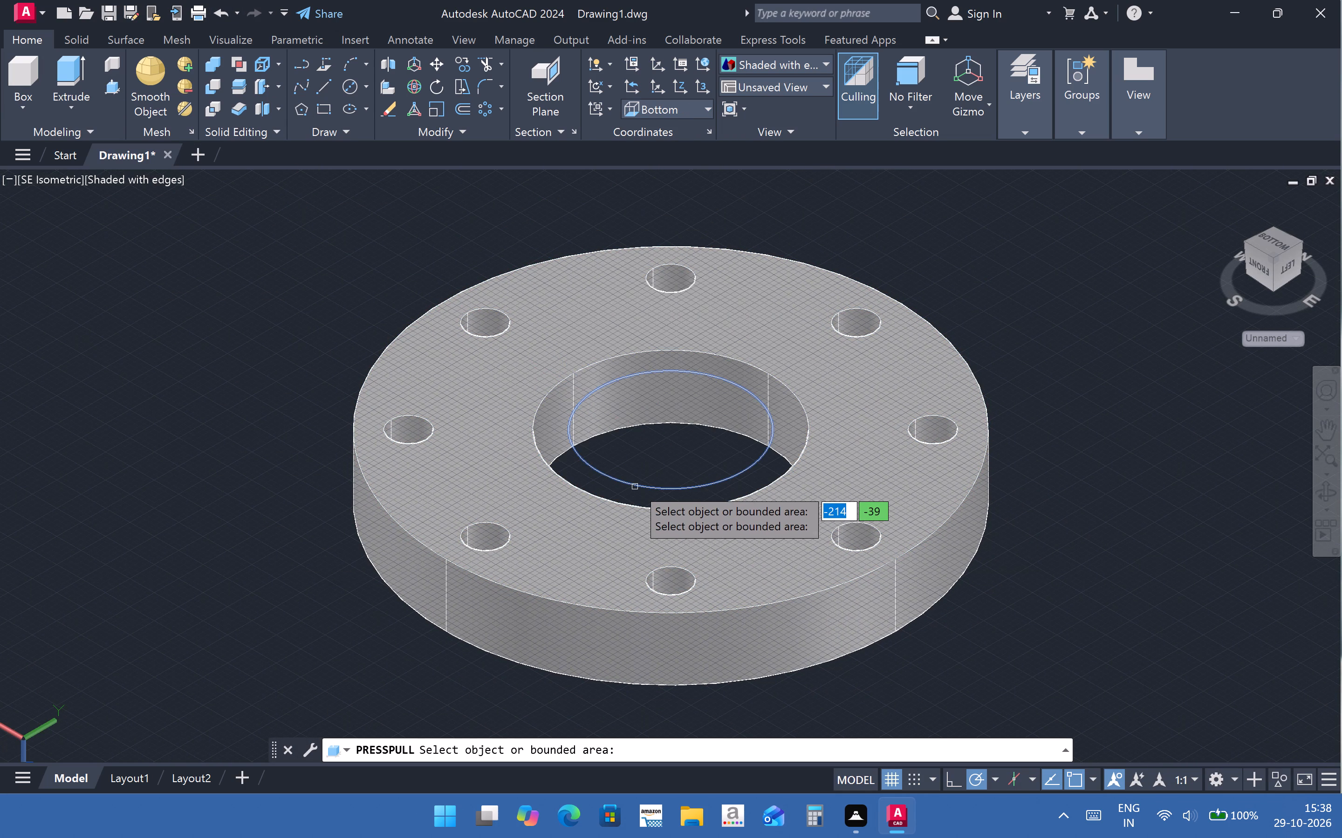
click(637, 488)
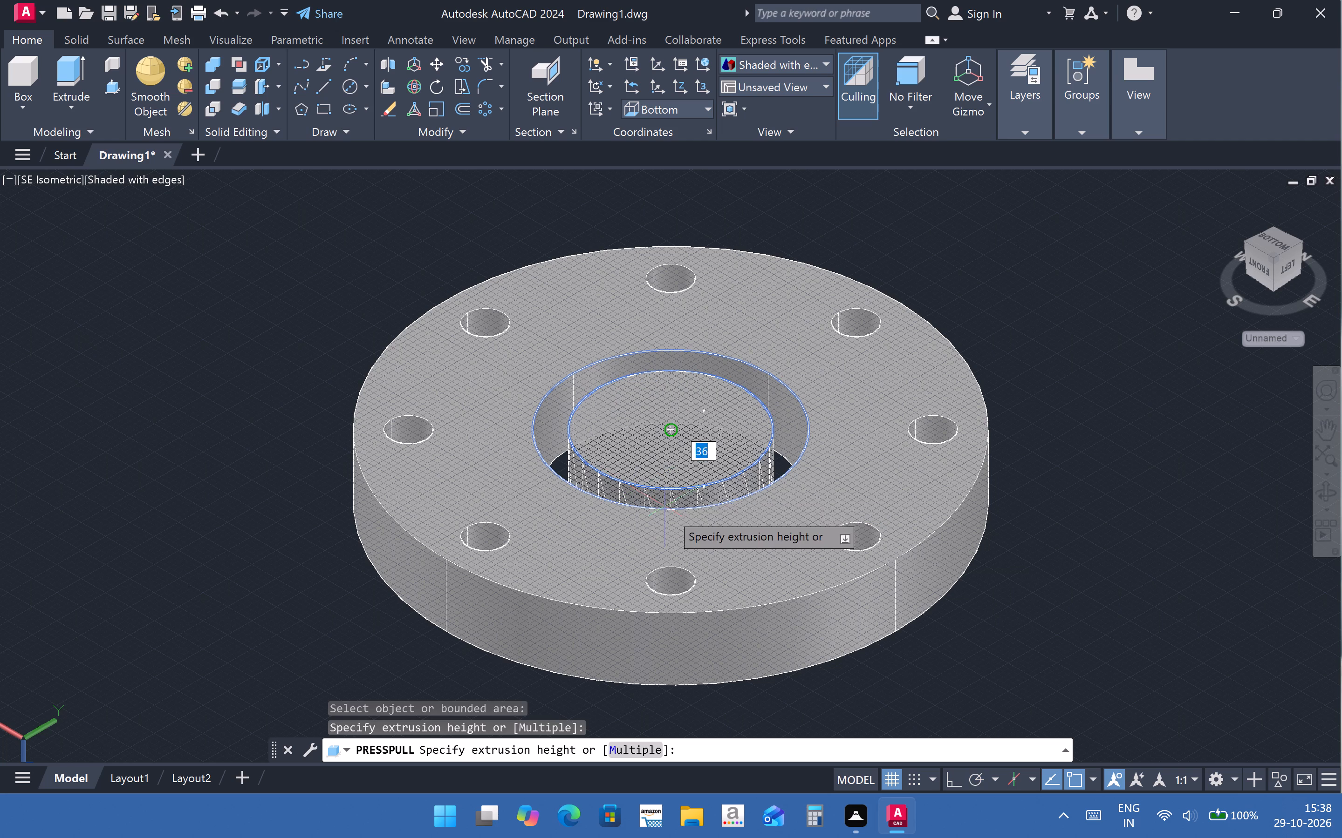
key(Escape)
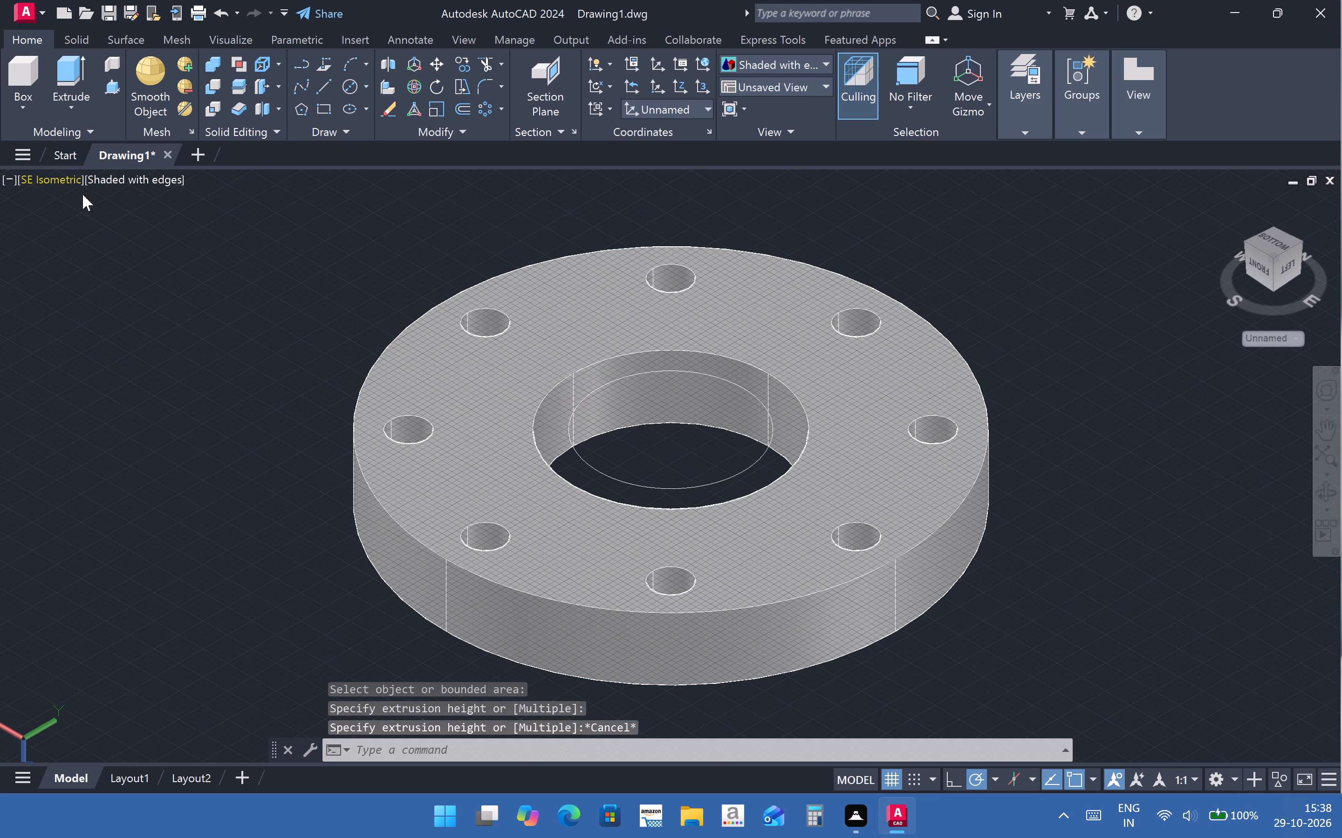
Press-pull the ring between the 74 mm and 100 mm circles 32 mm into the flange's bore.
click(102, 89)
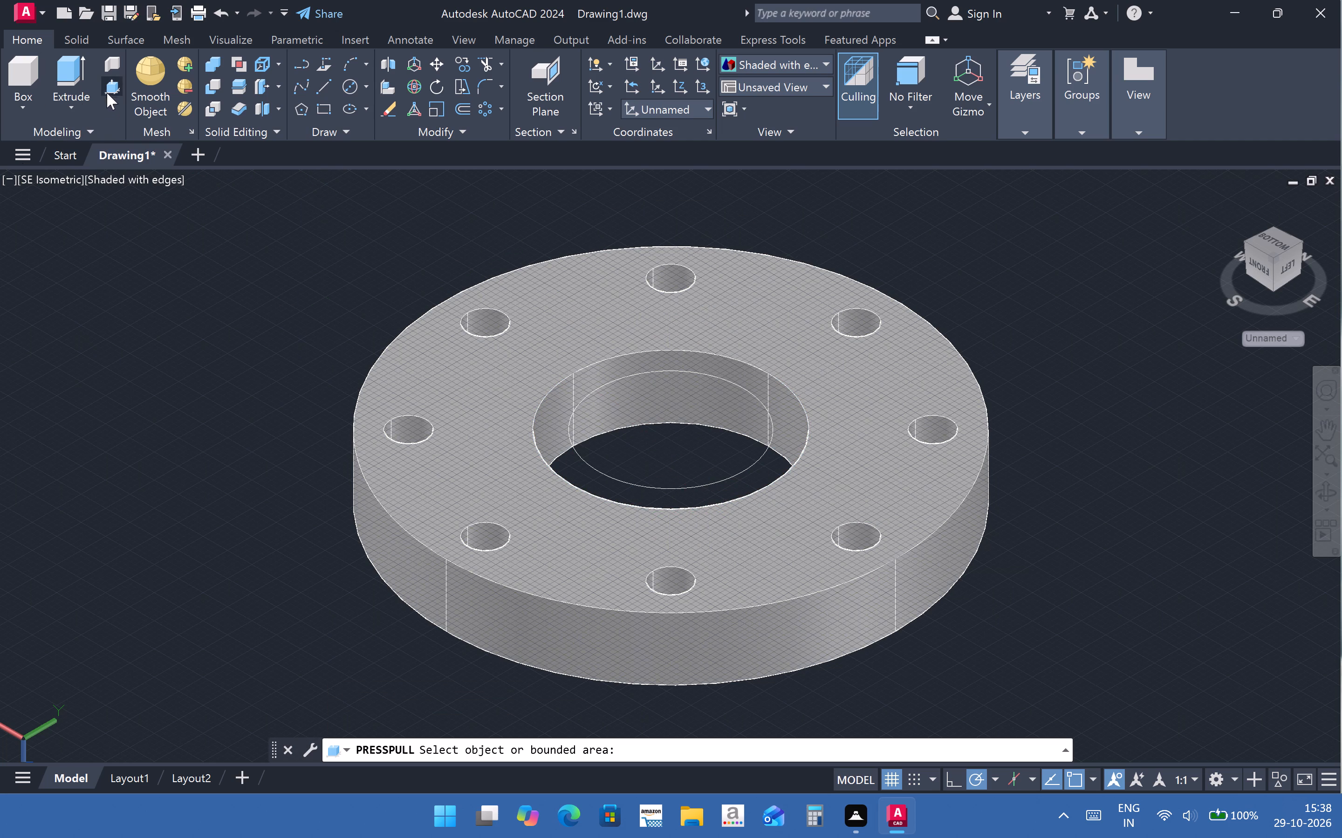
click(661, 498)
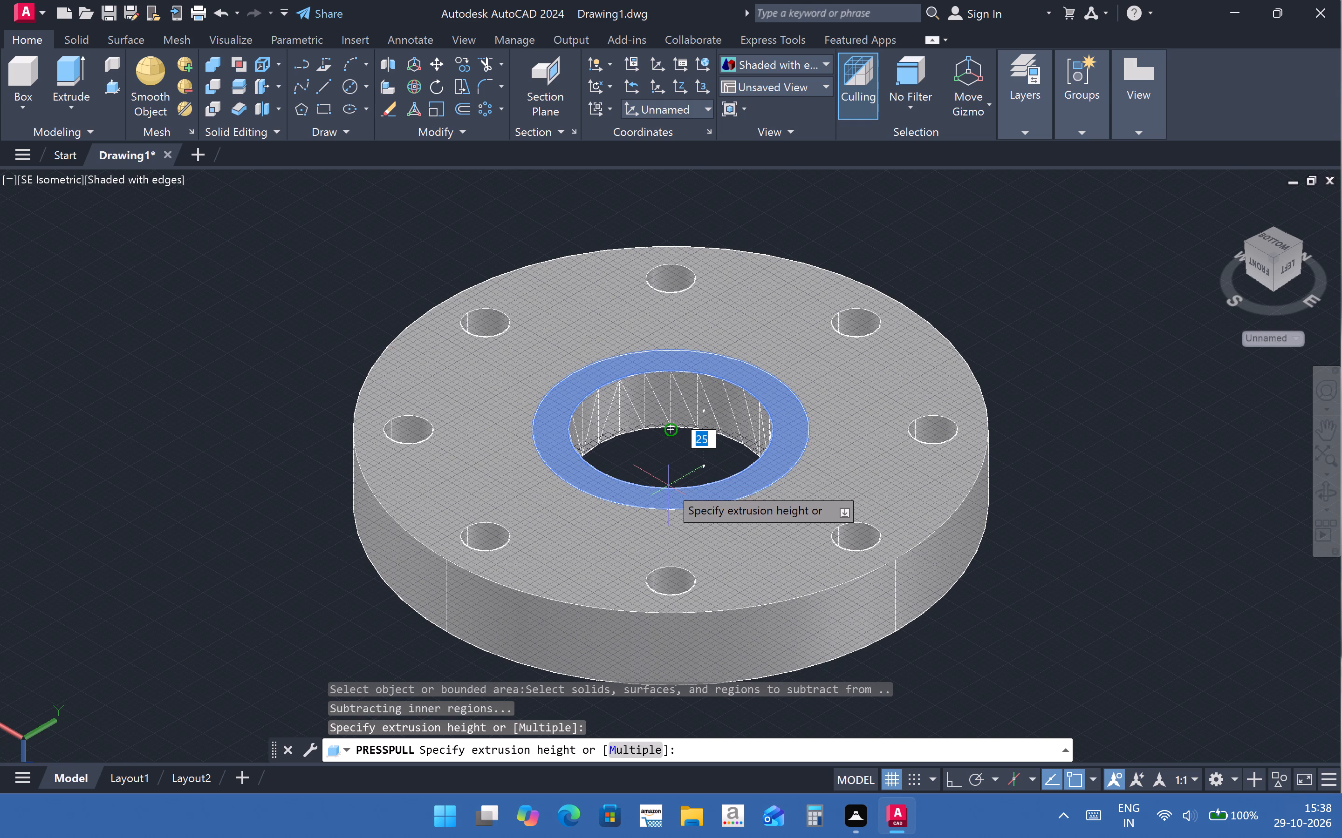
text(32)
key(Return)
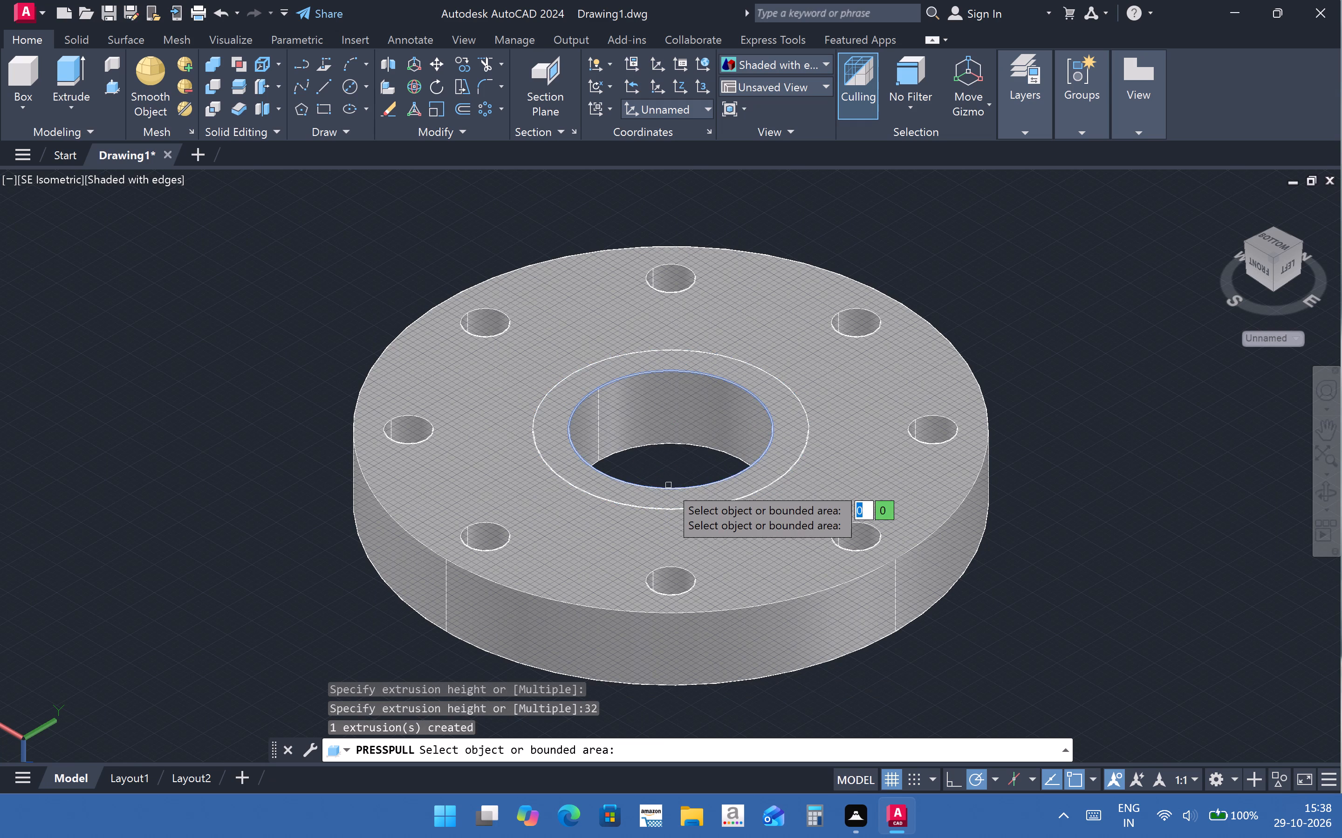
scroll(902, 421, up, 2)
scroll(847, 472, down, 2)
key(Escape)
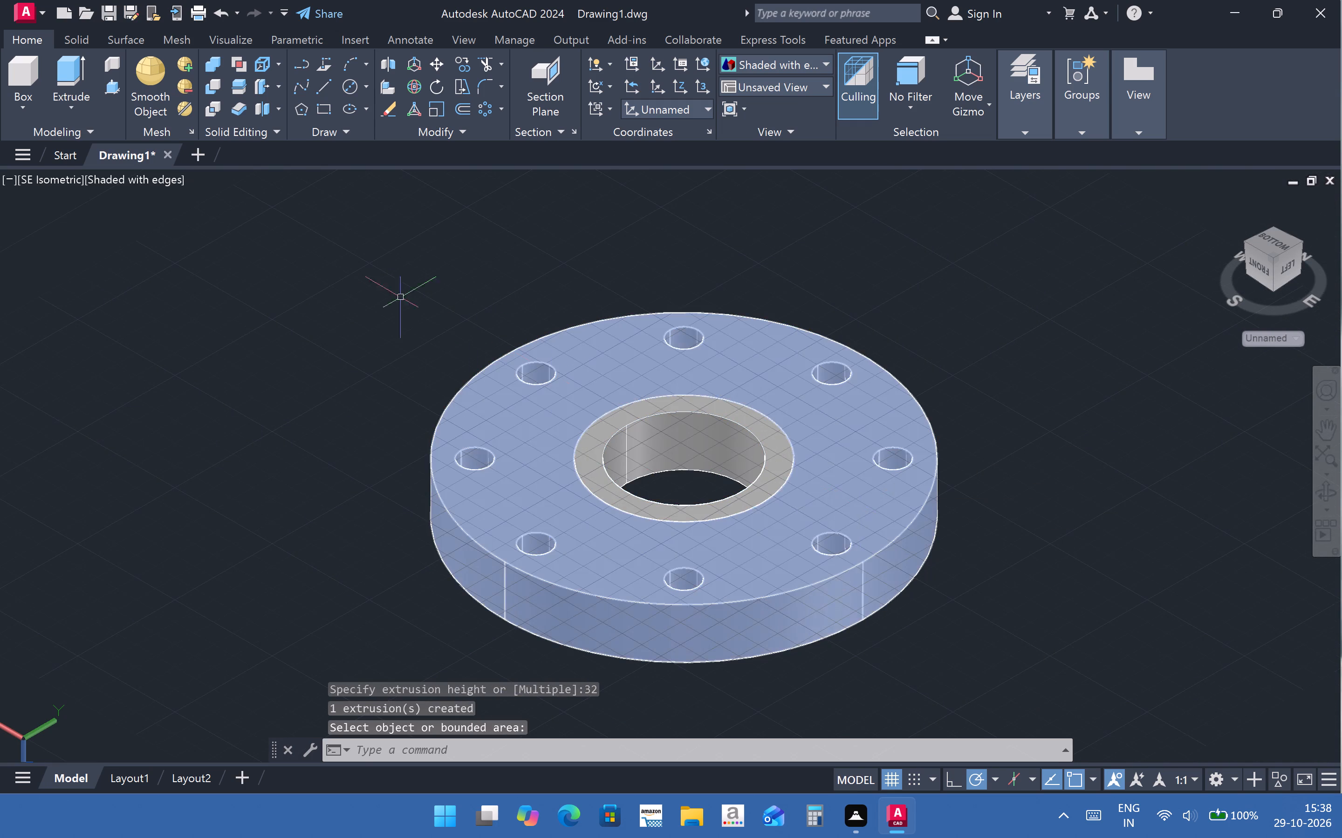
scroll(638, 480, up, 2)
scroll(662, 431, down, 2)
click(923, 607)
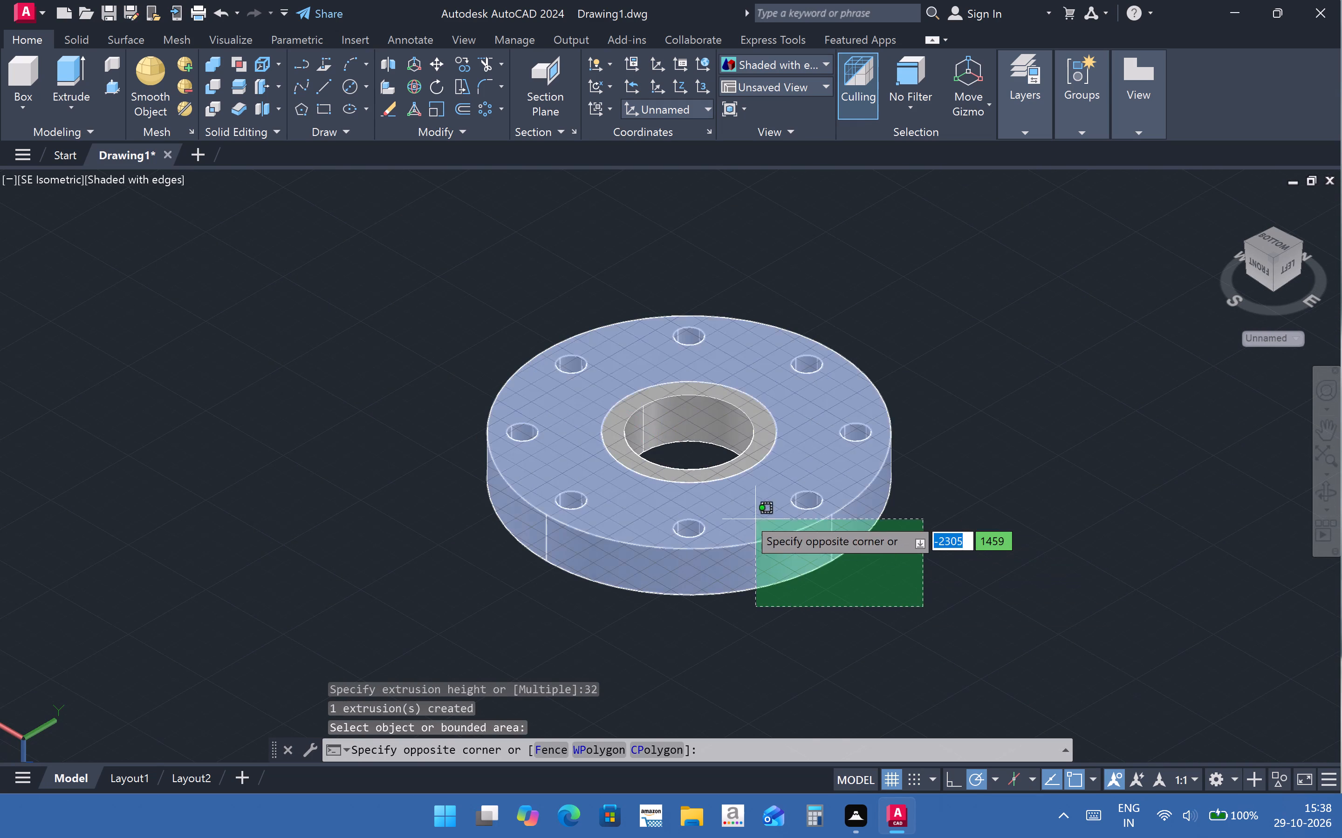
key(Escape)
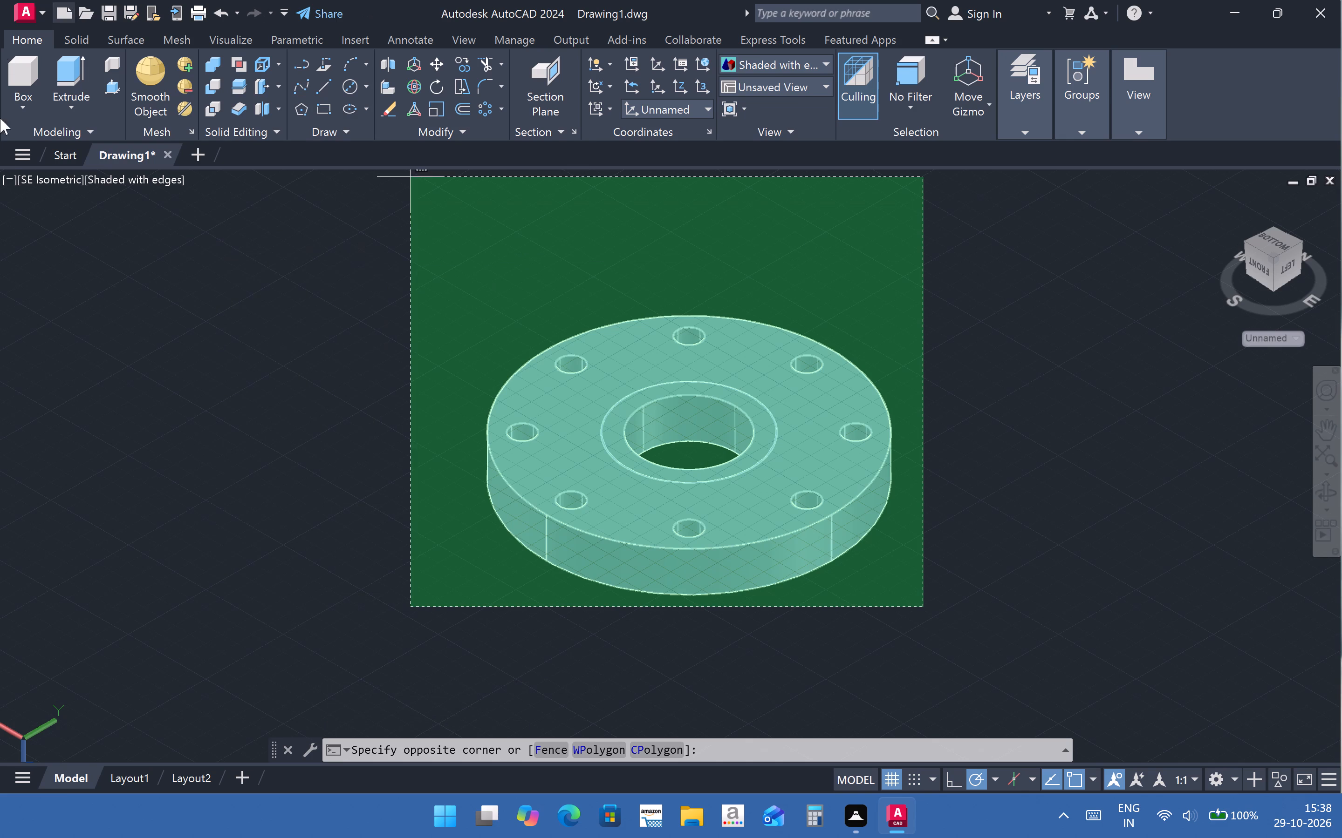
key(Escape)
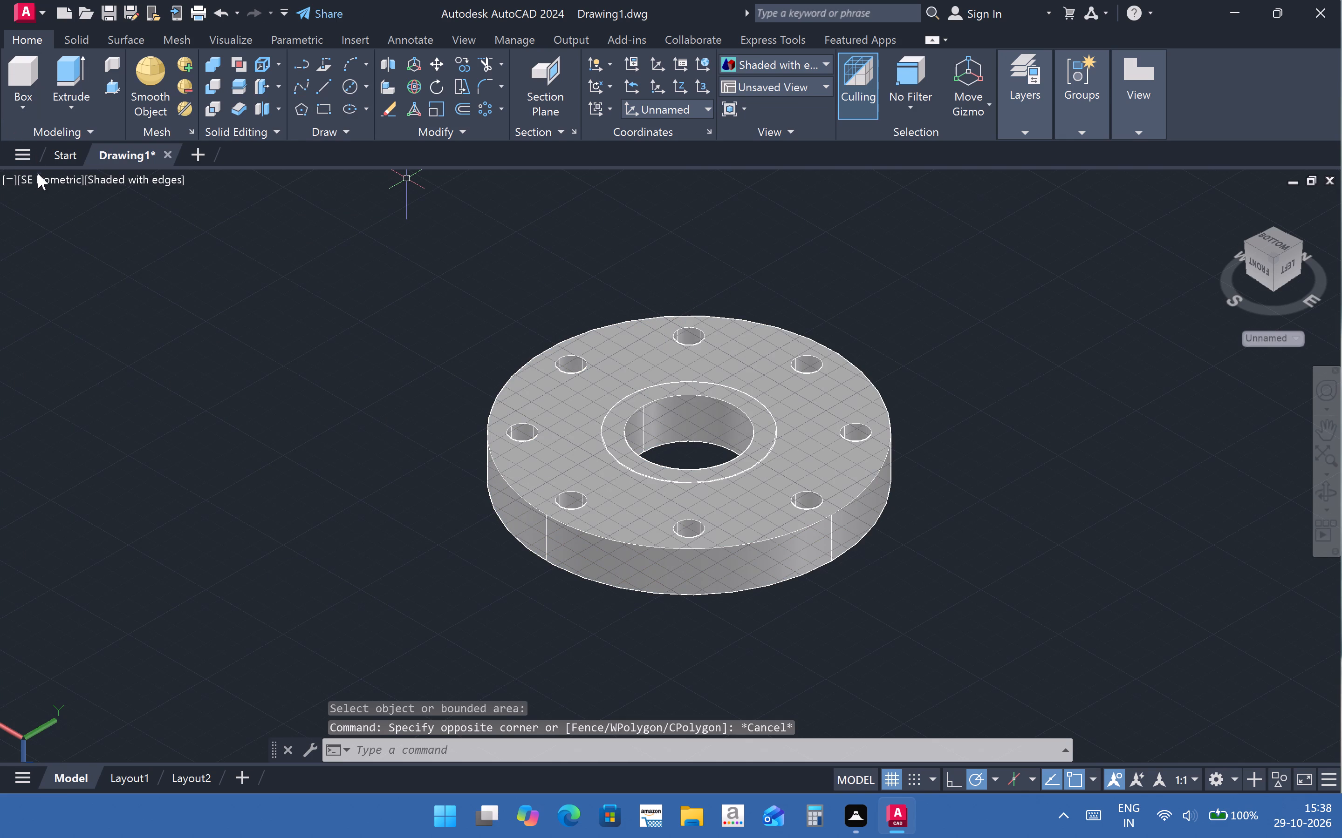
Switch the model to the Top view.
click(40, 182)
click(74, 234)
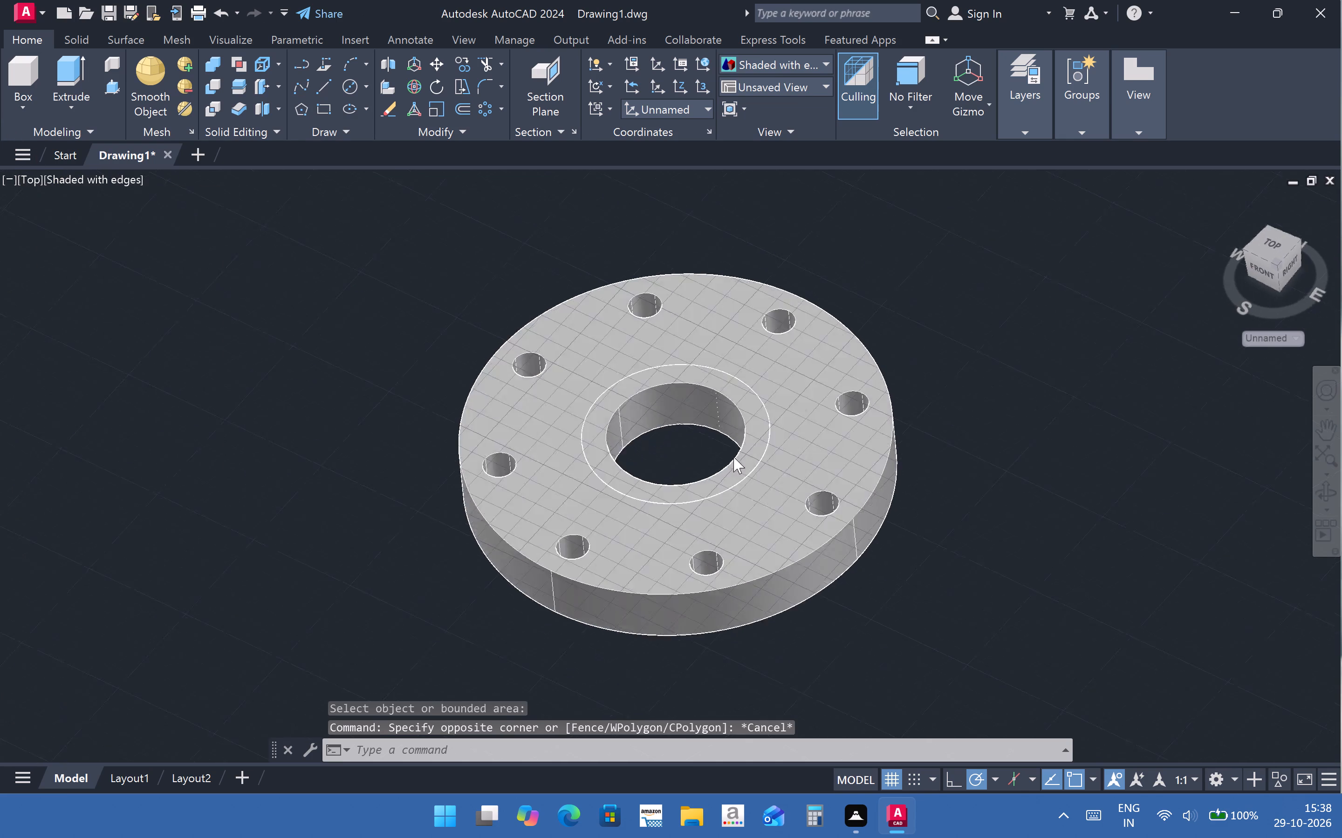
scroll(747, 481, up, 2)
scroll(760, 496, down, 3)
click(1156, 668)
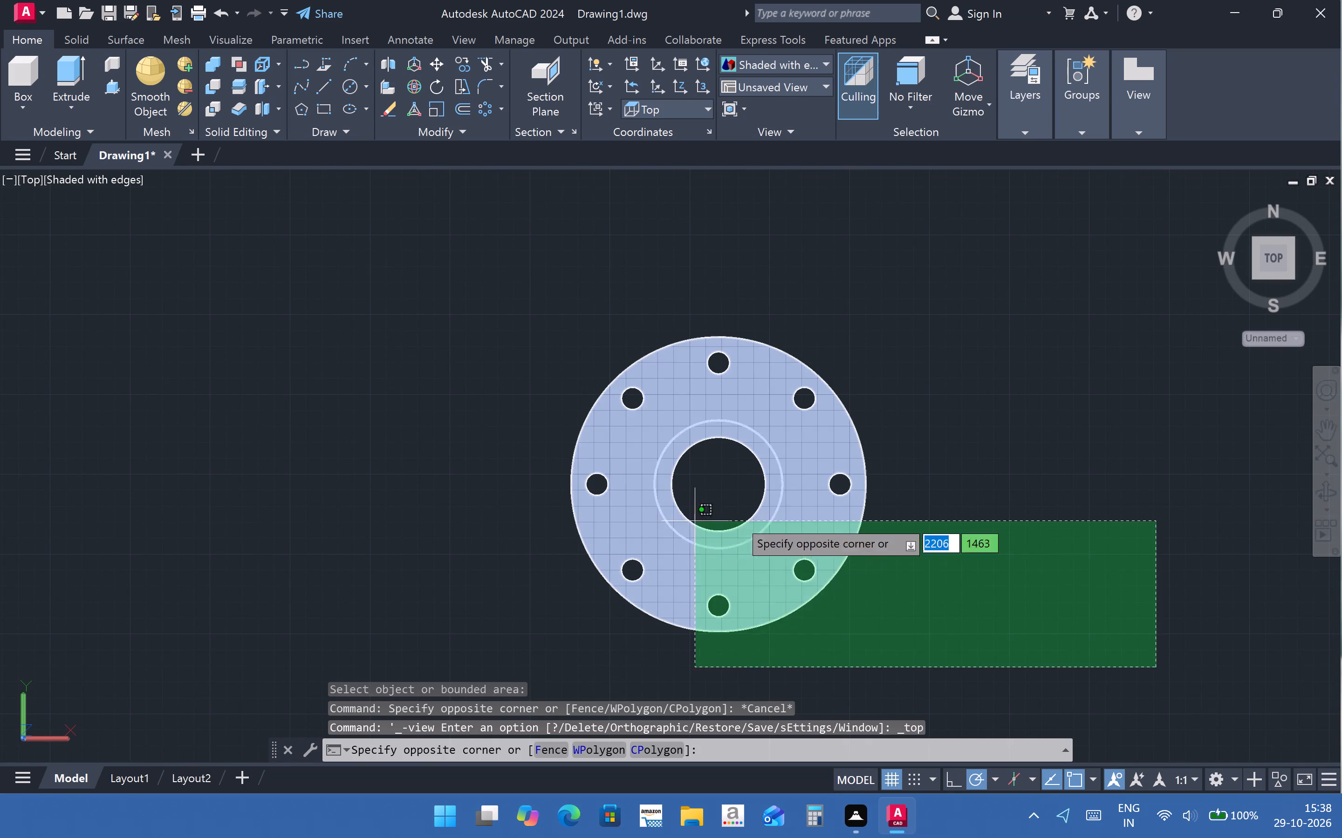
click(907, 551)
scroll(778, 585, down, 1)
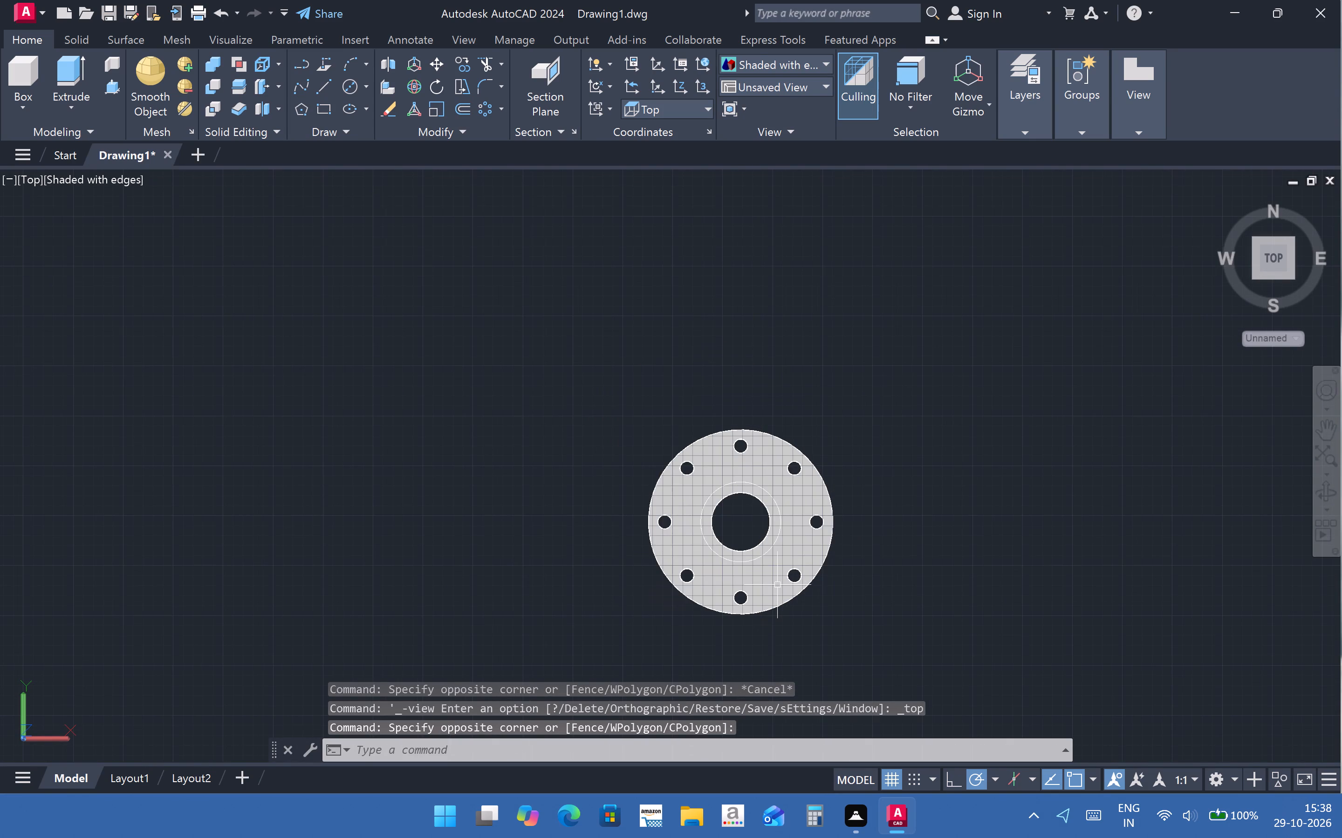
scroll(808, 545, up, 1)
Set the visual style to Shades of Gray.
click(810, 60)
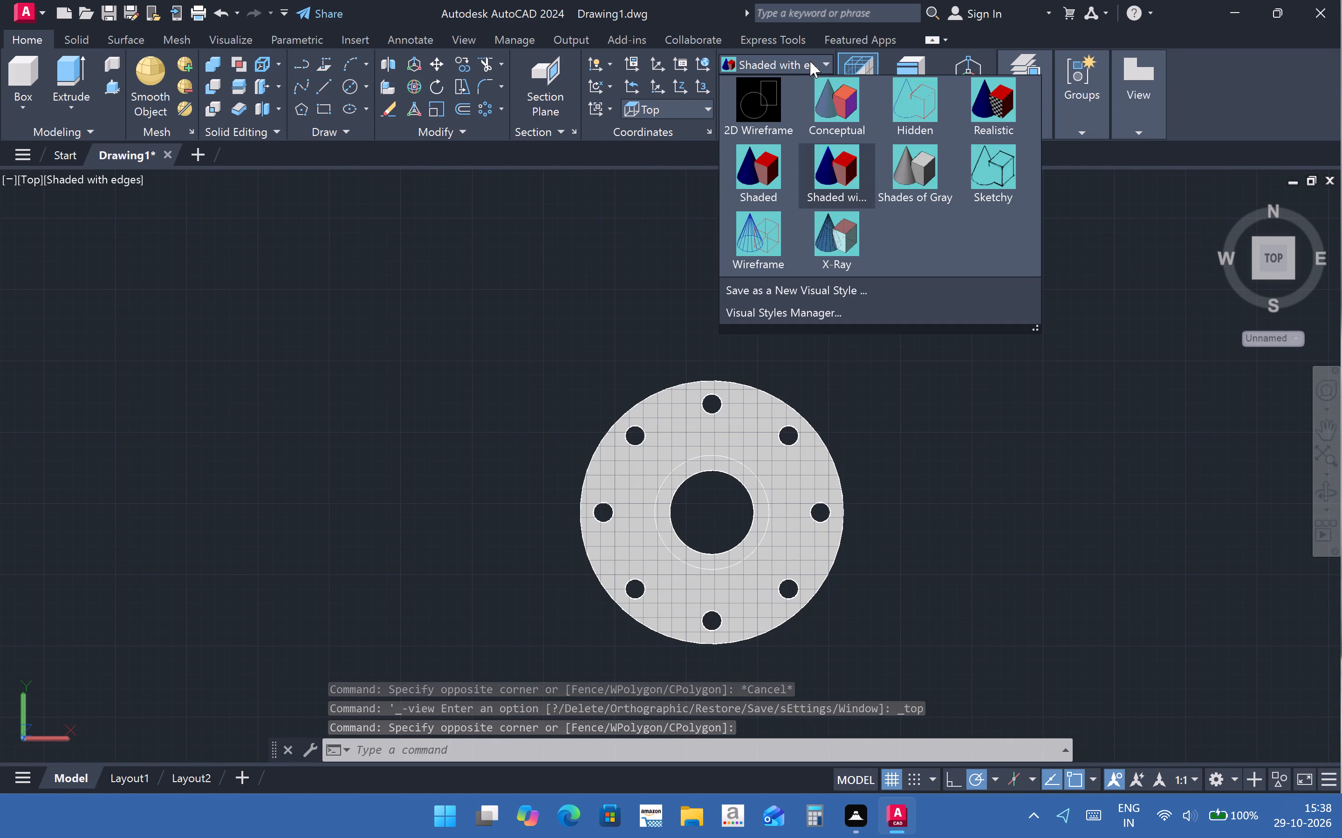
click(926, 174)
click(953, 509)
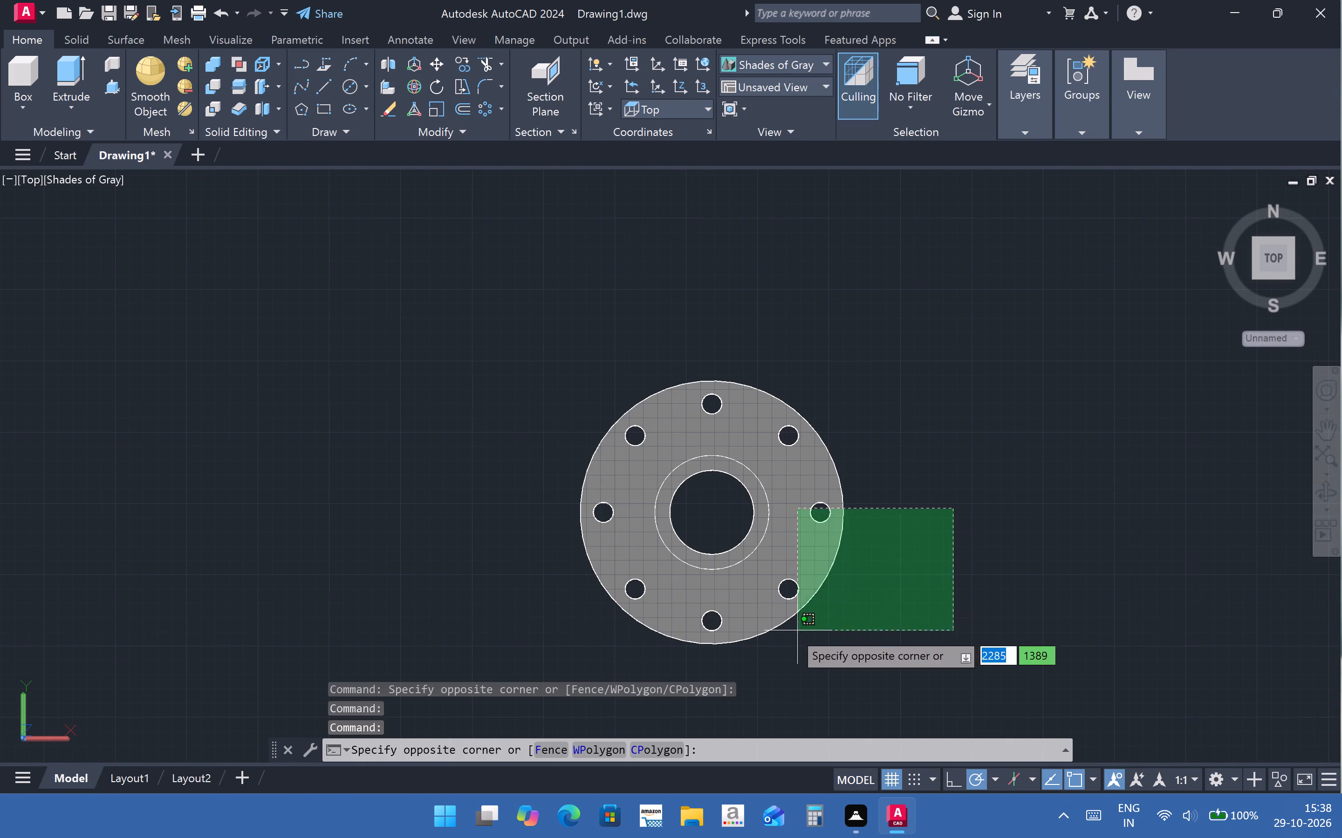
click(971, 595)
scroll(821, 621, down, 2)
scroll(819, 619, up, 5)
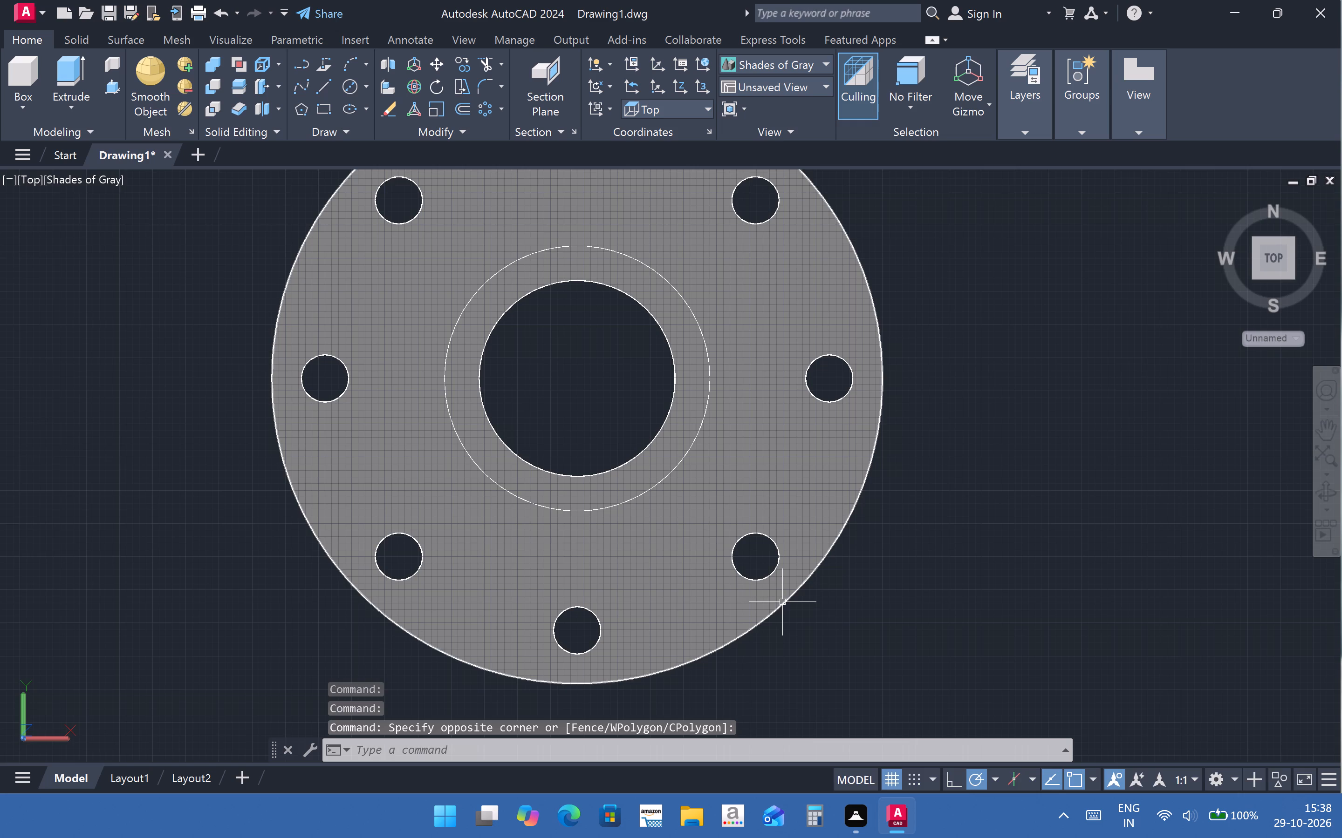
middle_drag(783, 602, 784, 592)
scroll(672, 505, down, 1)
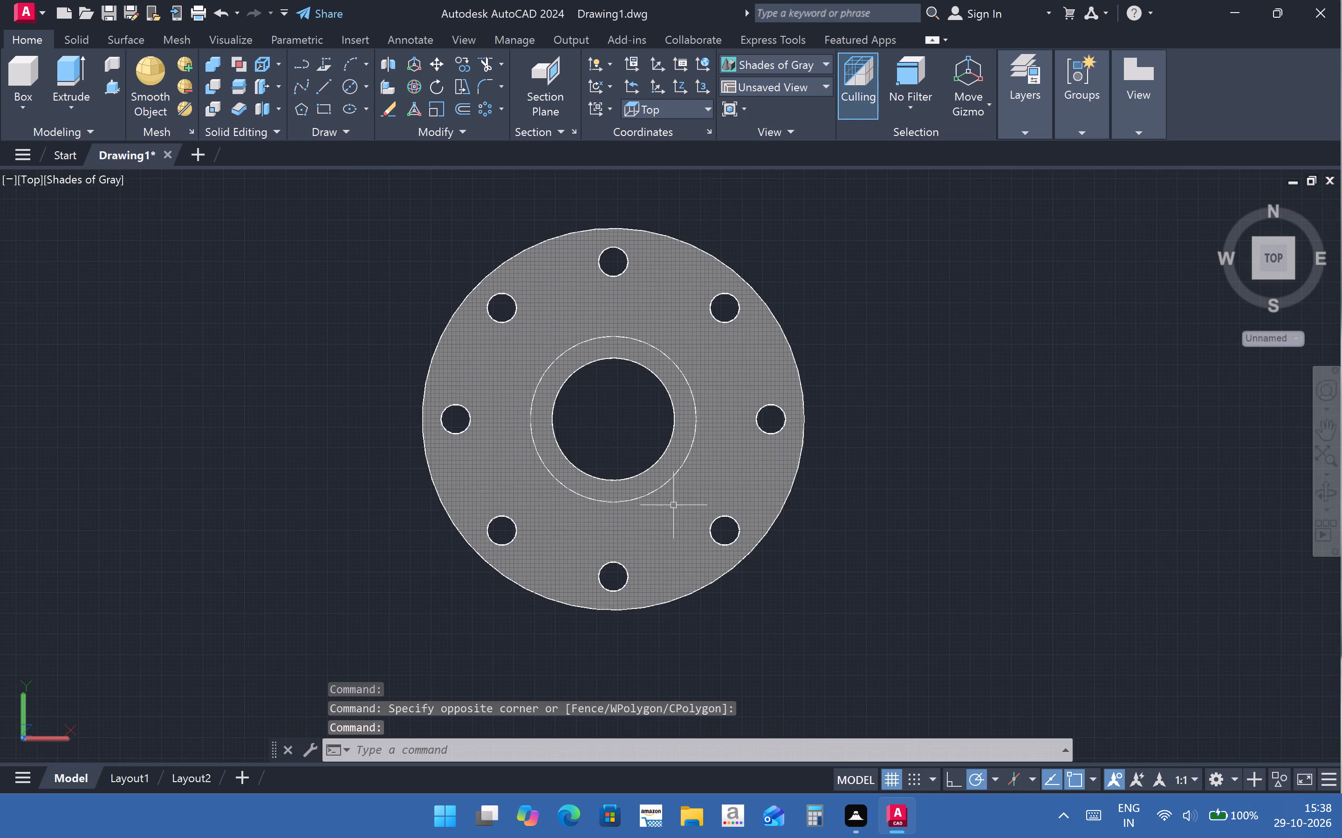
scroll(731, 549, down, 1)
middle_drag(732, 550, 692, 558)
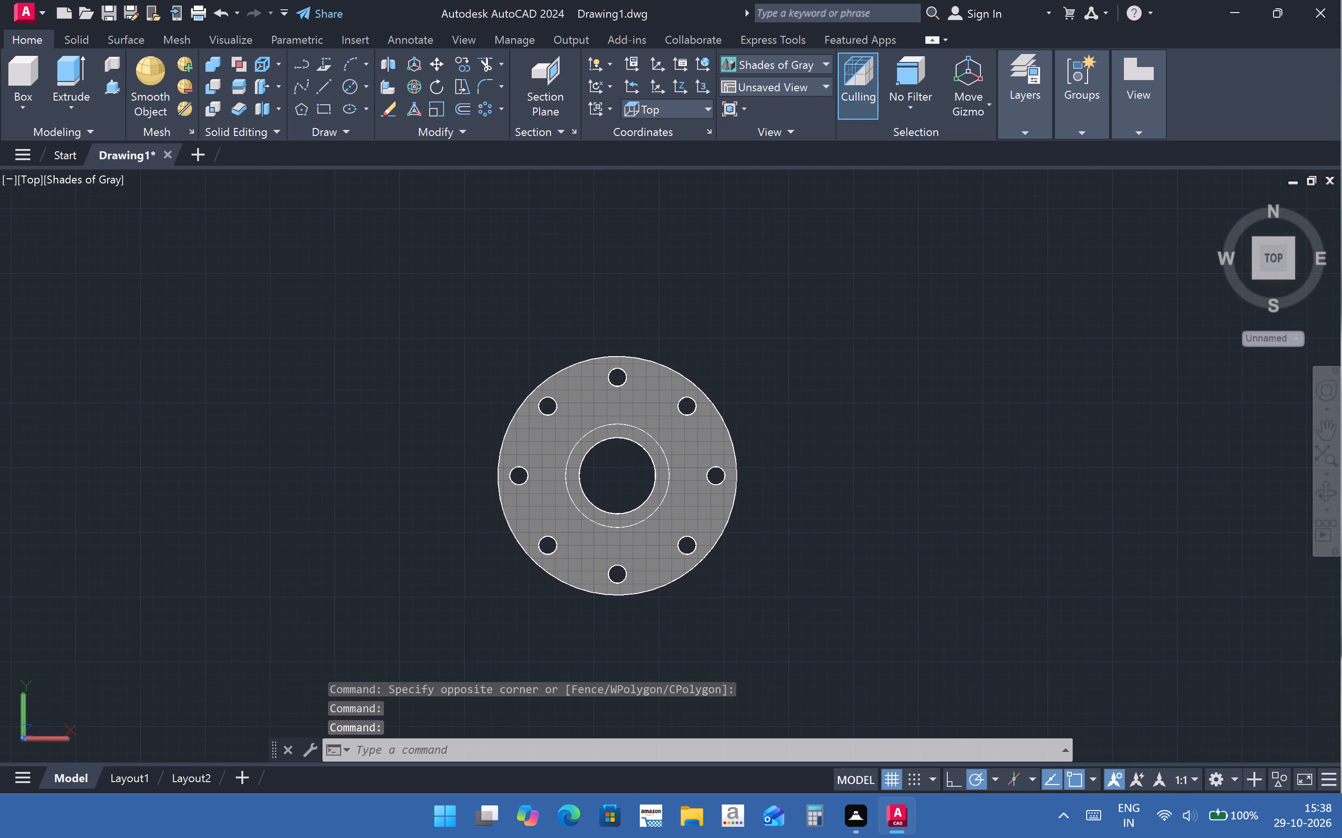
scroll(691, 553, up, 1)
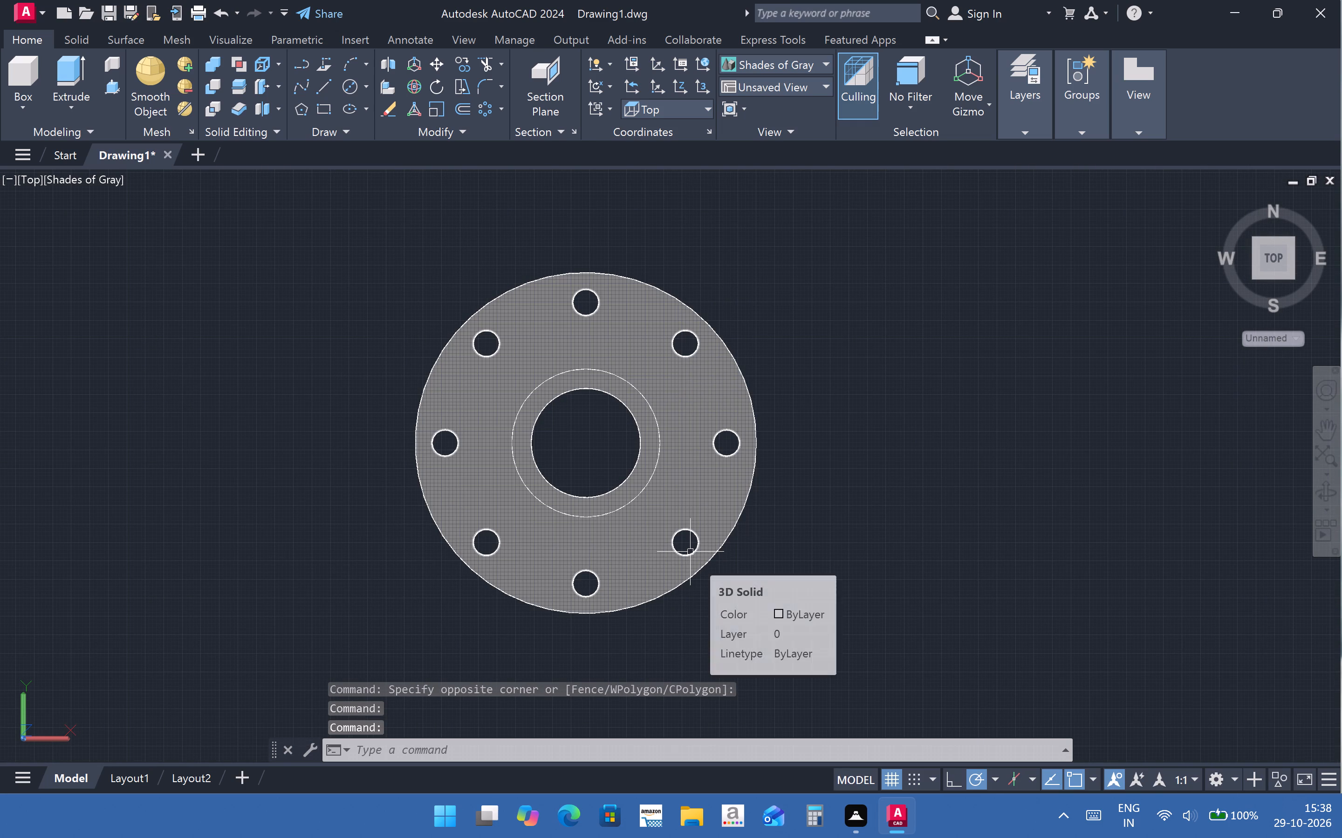
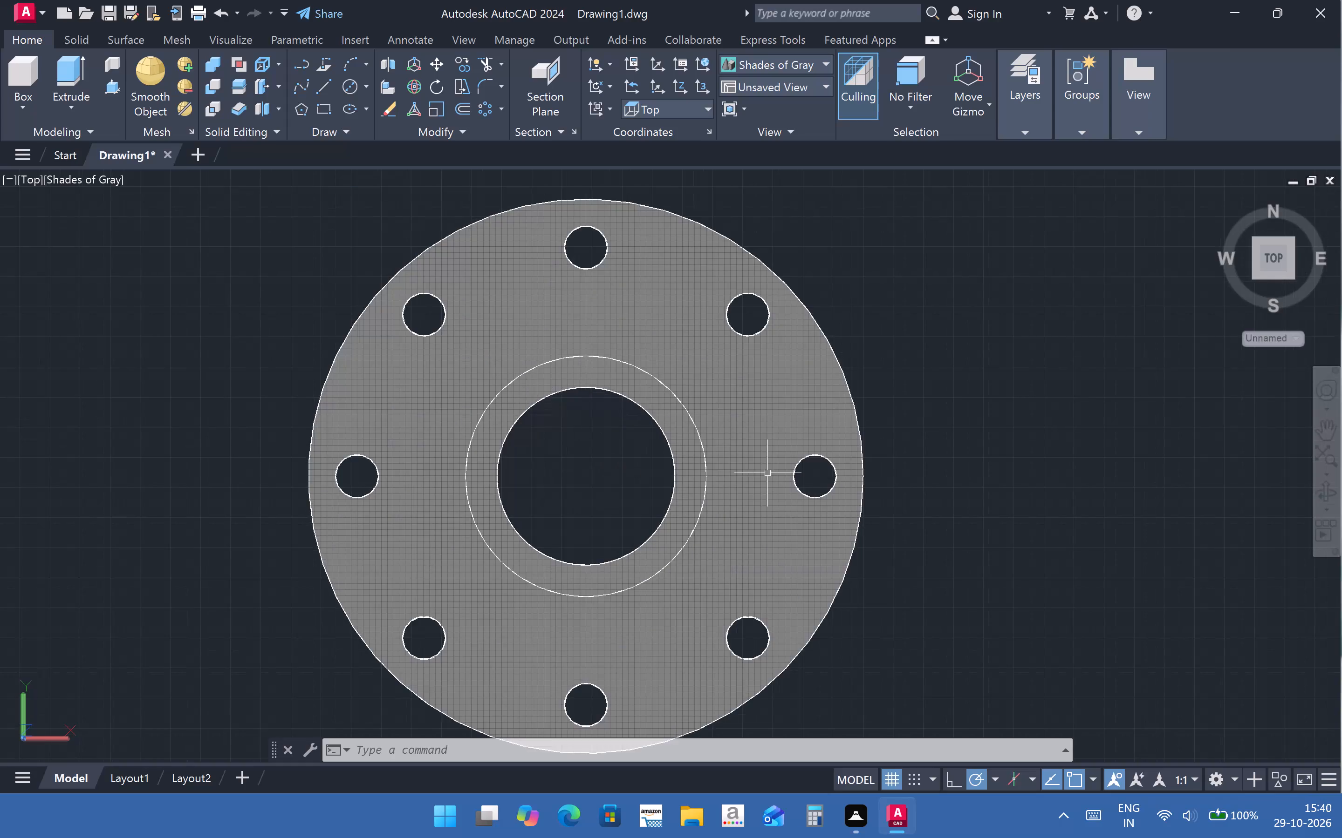
Draw a 190 mm horizontal line in the empty space to the east of the flange.
scroll(756, 473, down, 2)
scroll(872, 536, up, 2)
middle_drag(867, 536, 694, 559)
scroll(675, 547, down, 2)
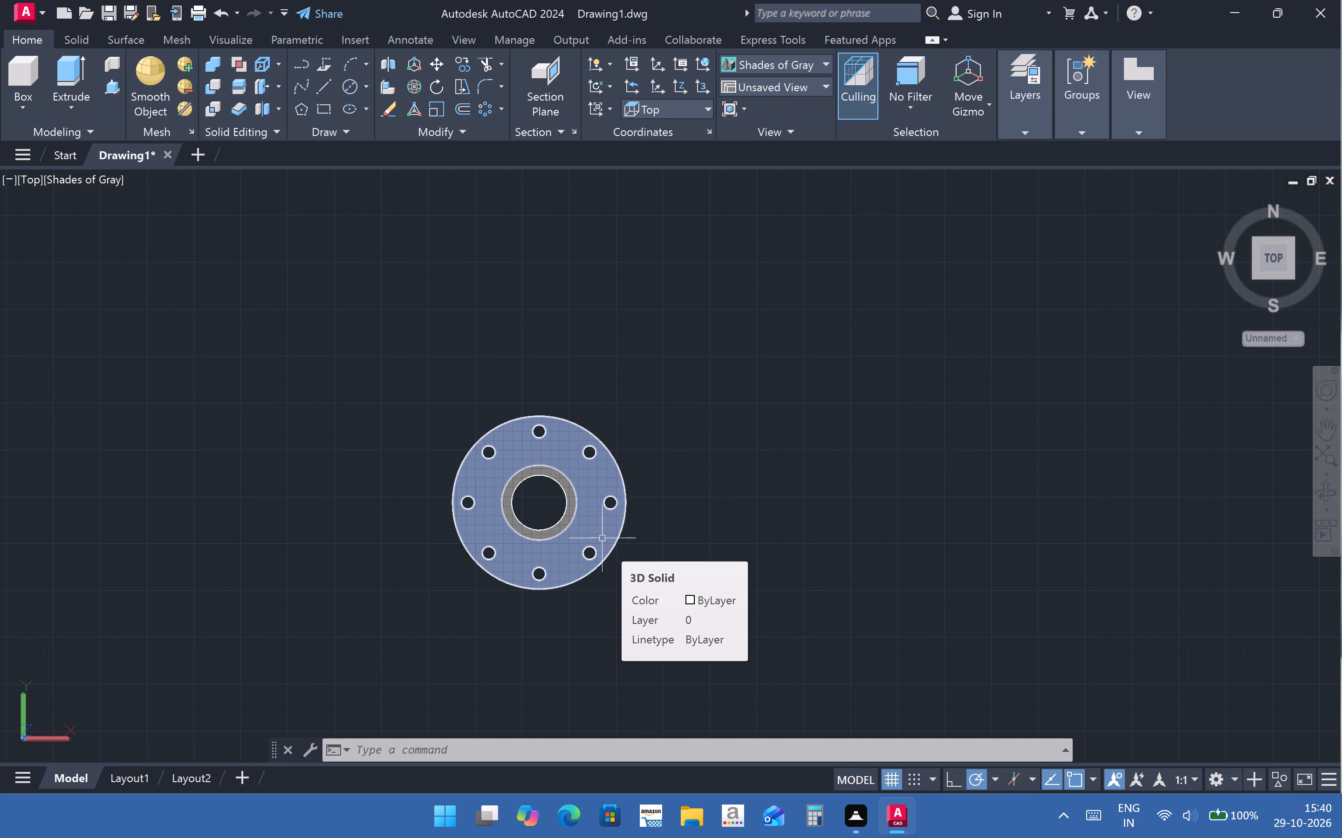
click(319, 95)
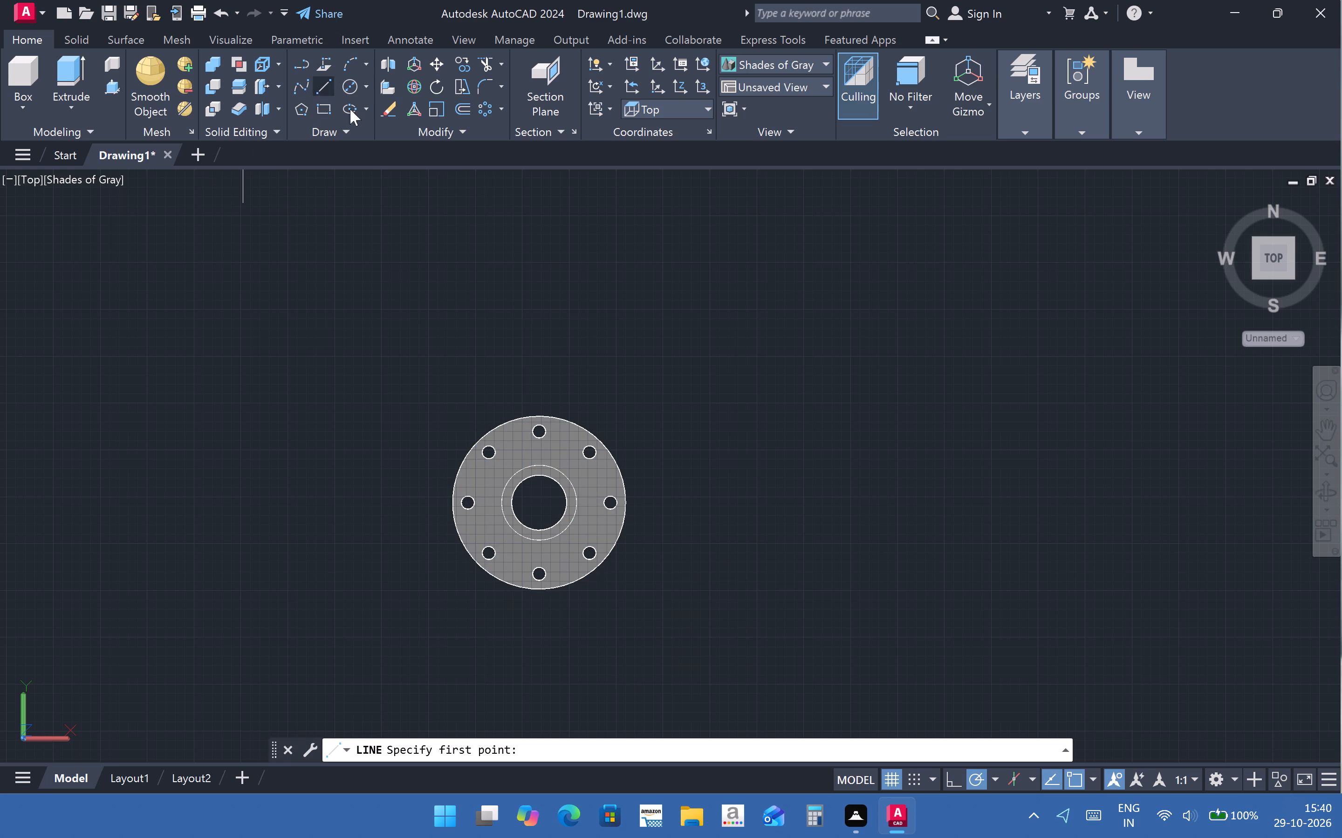
scroll(829, 399, up, 1)
middle_drag(560, 599, 500, 488)
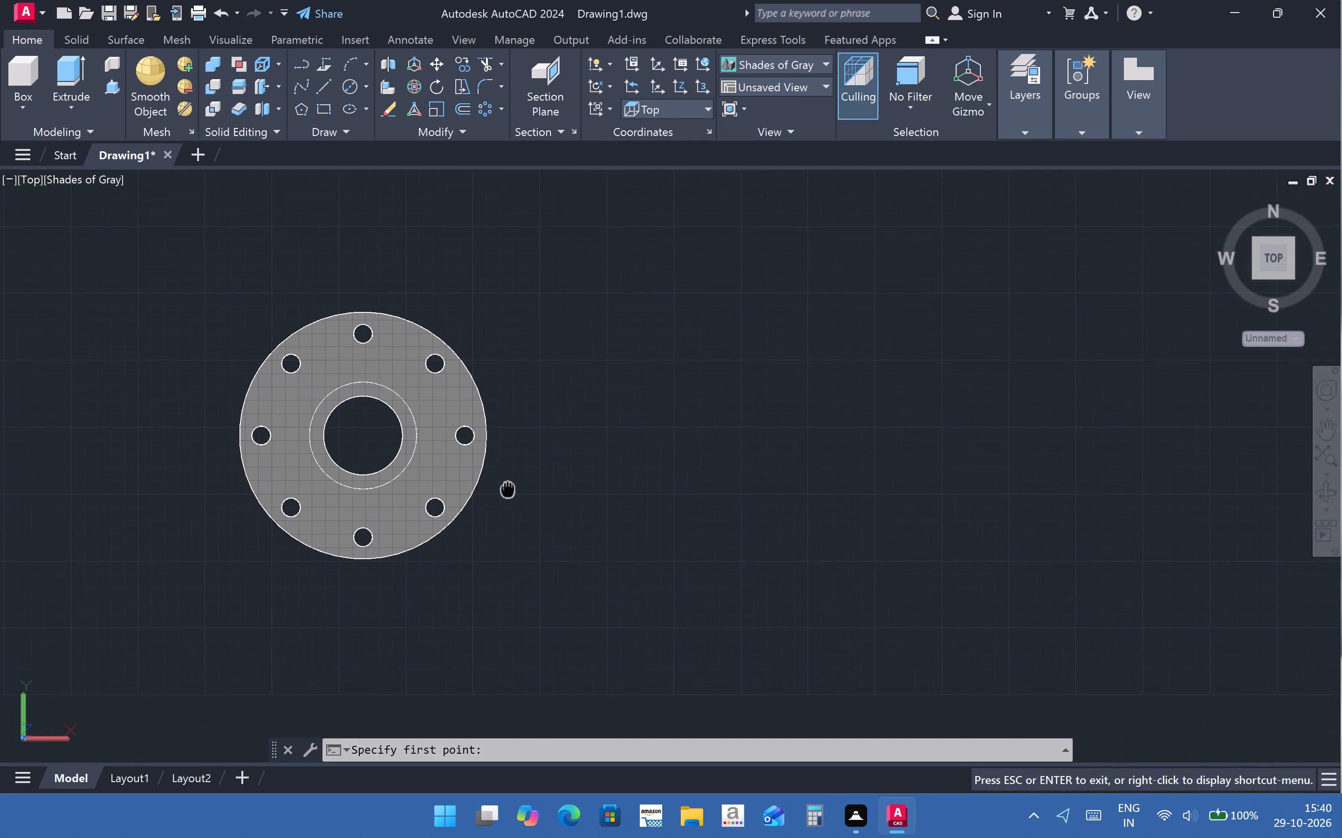
middle_drag(500, 488, 471, 492)
click(691, 381)
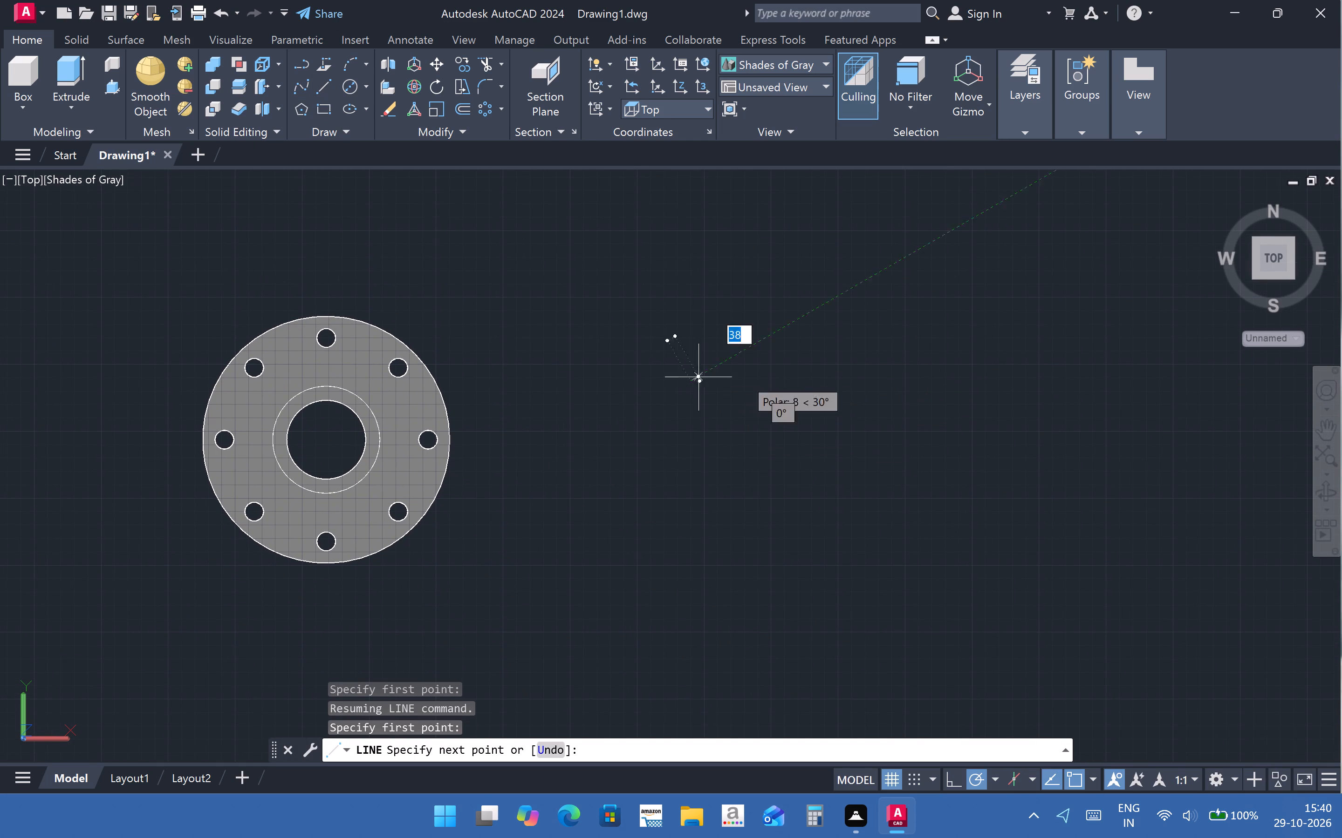
text(190)
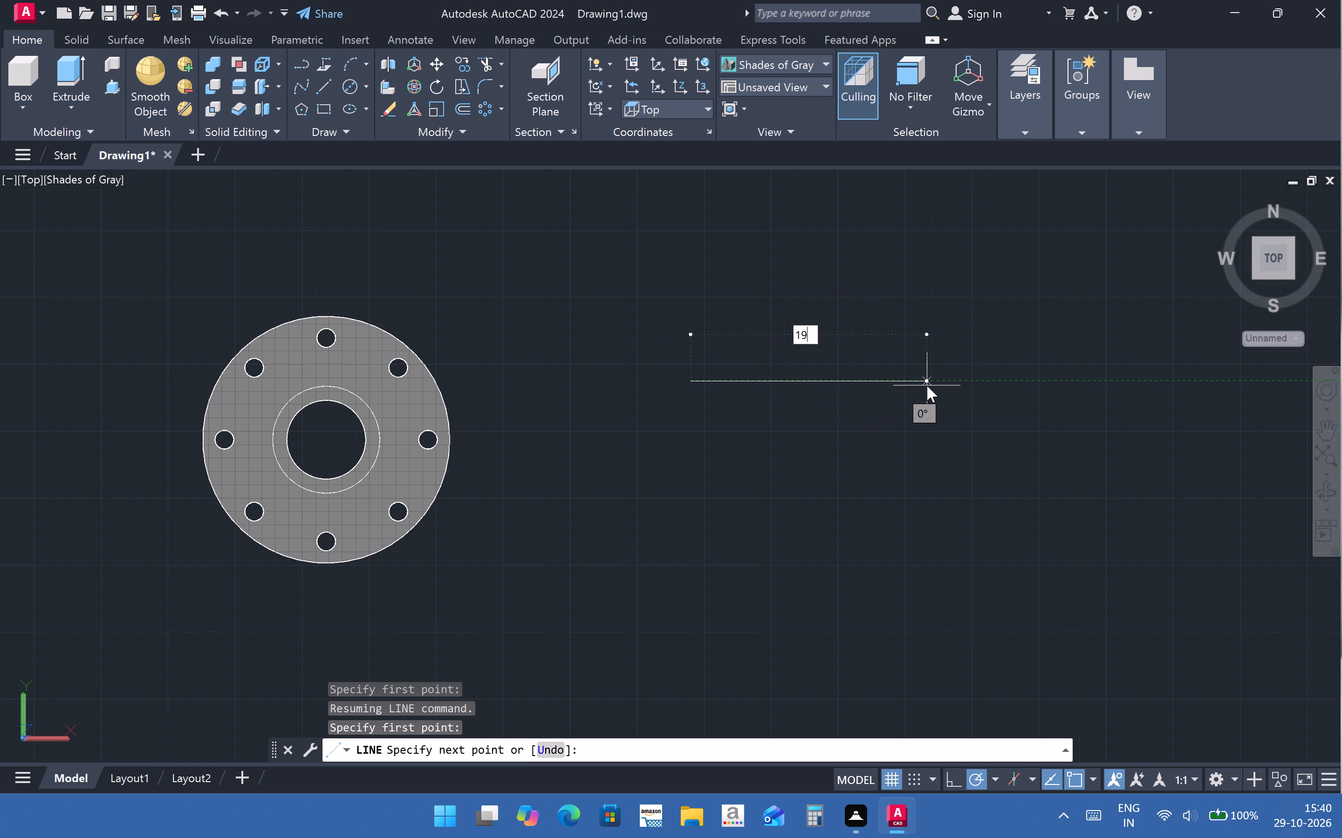
key(Return)
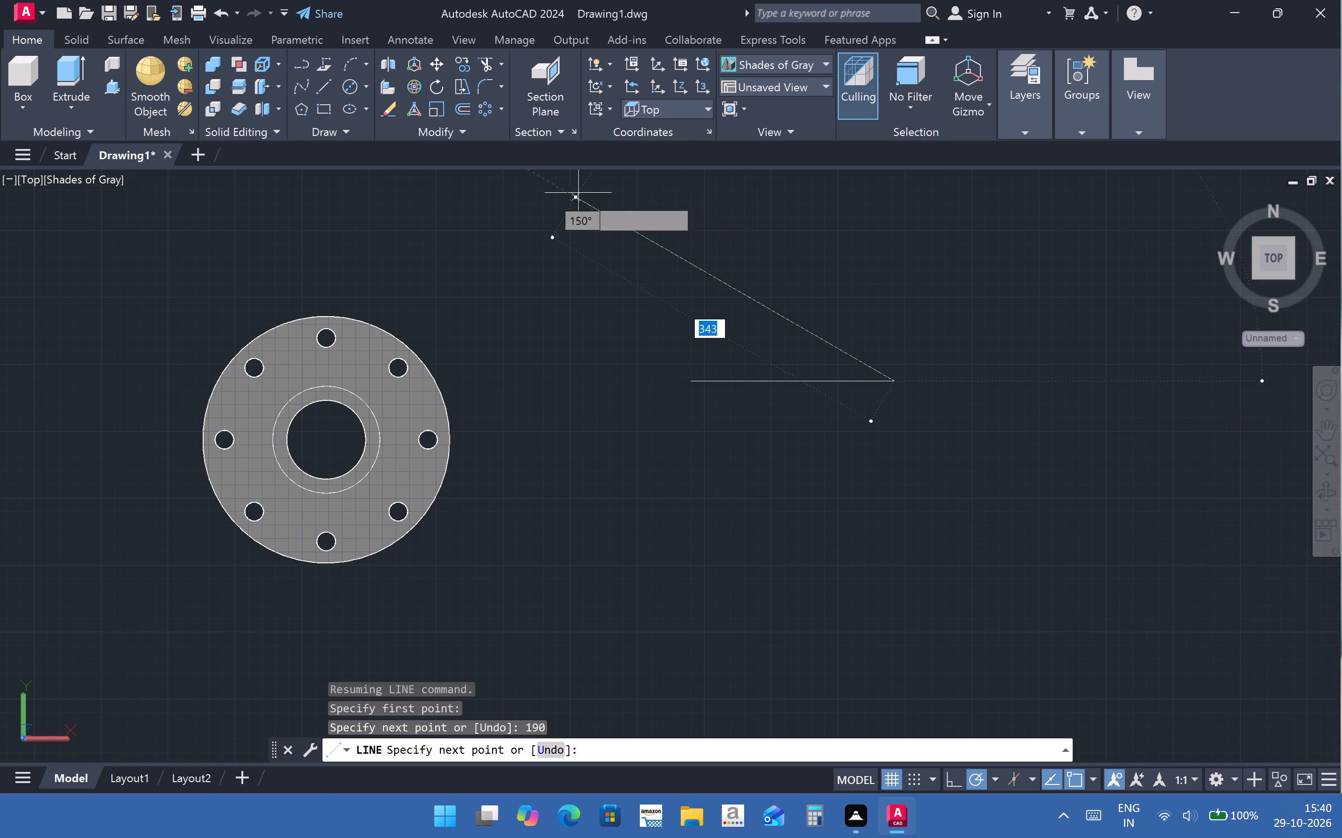
Draw a two-point circle using the two endpoints of the 190 mm line as its diameter.
click(369, 93)
click(374, 196)
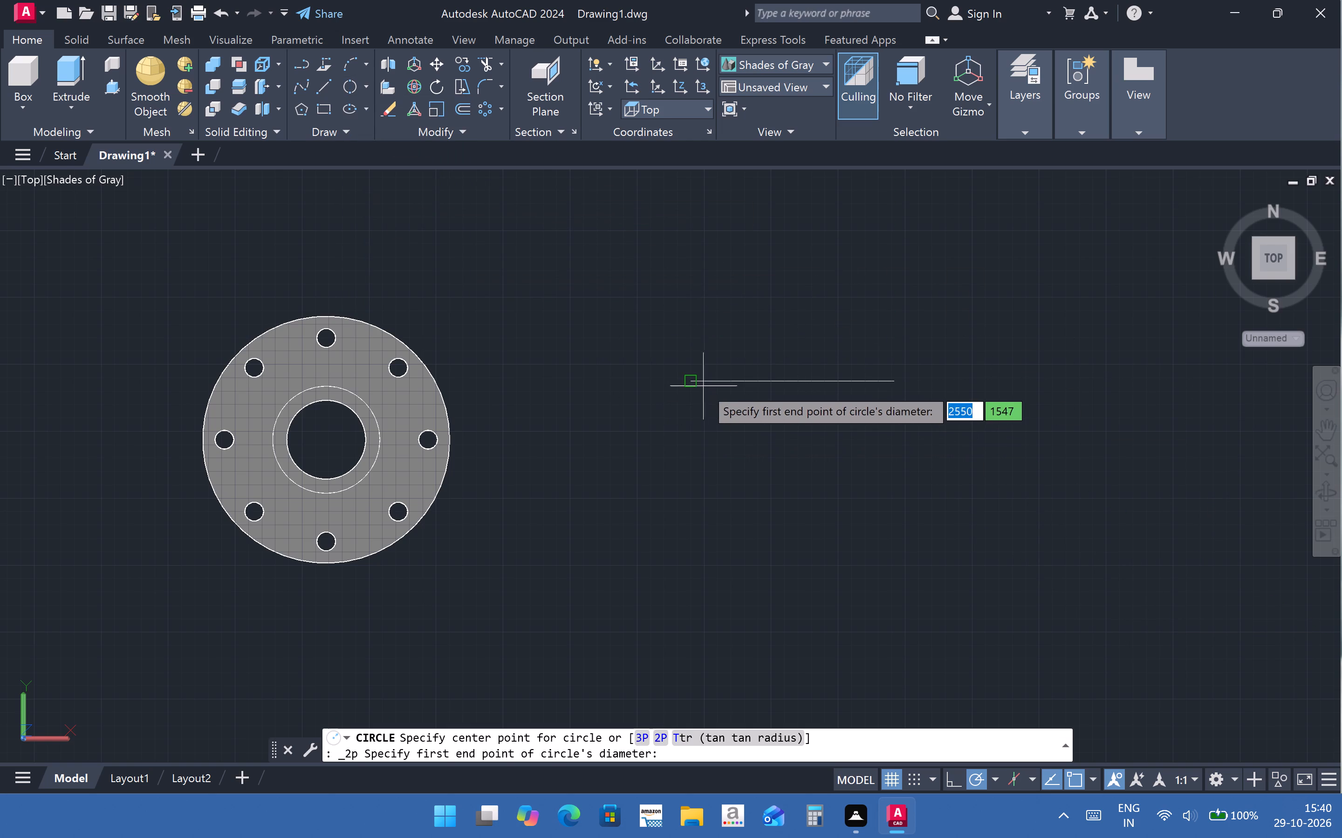
click(700, 385)
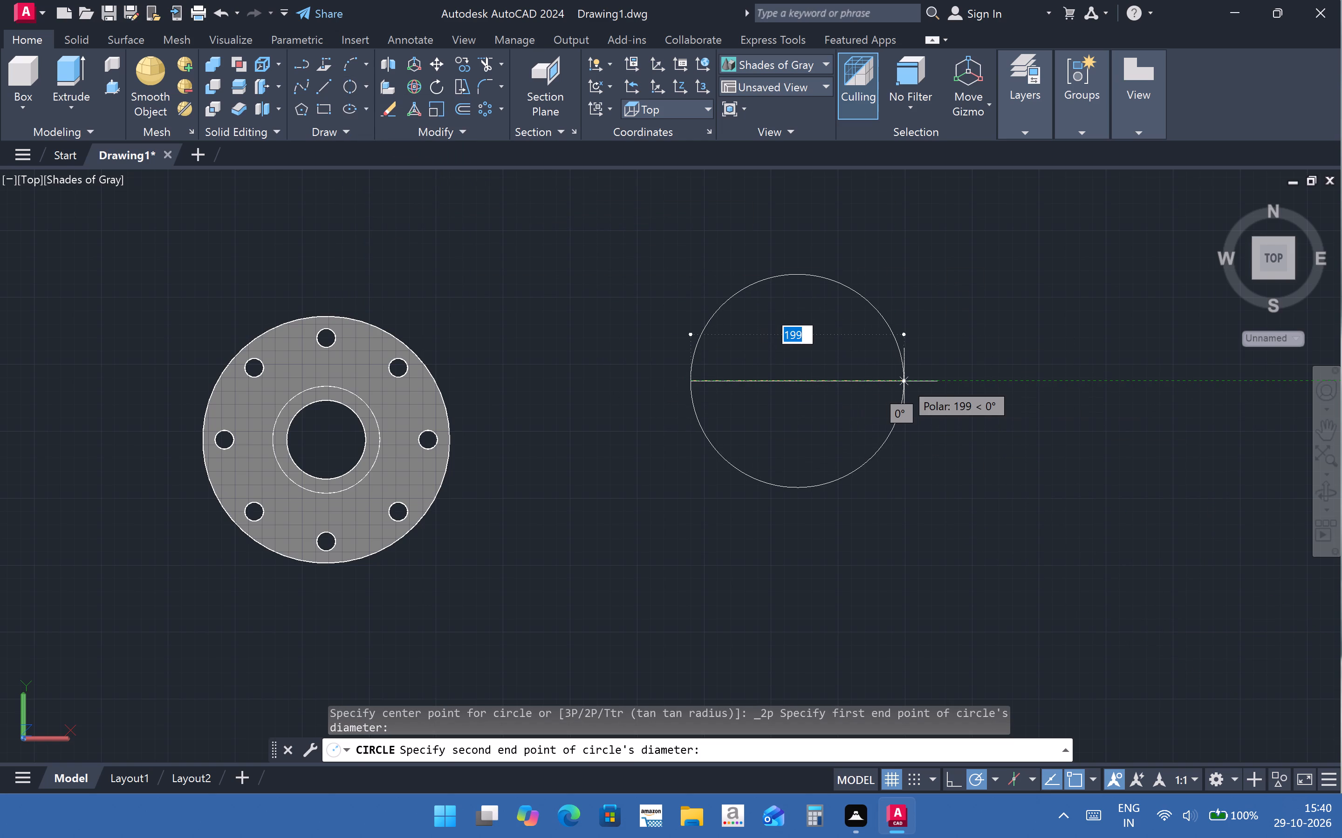
scroll(895, 419, up, 1)
scroll(924, 381, up, 1)
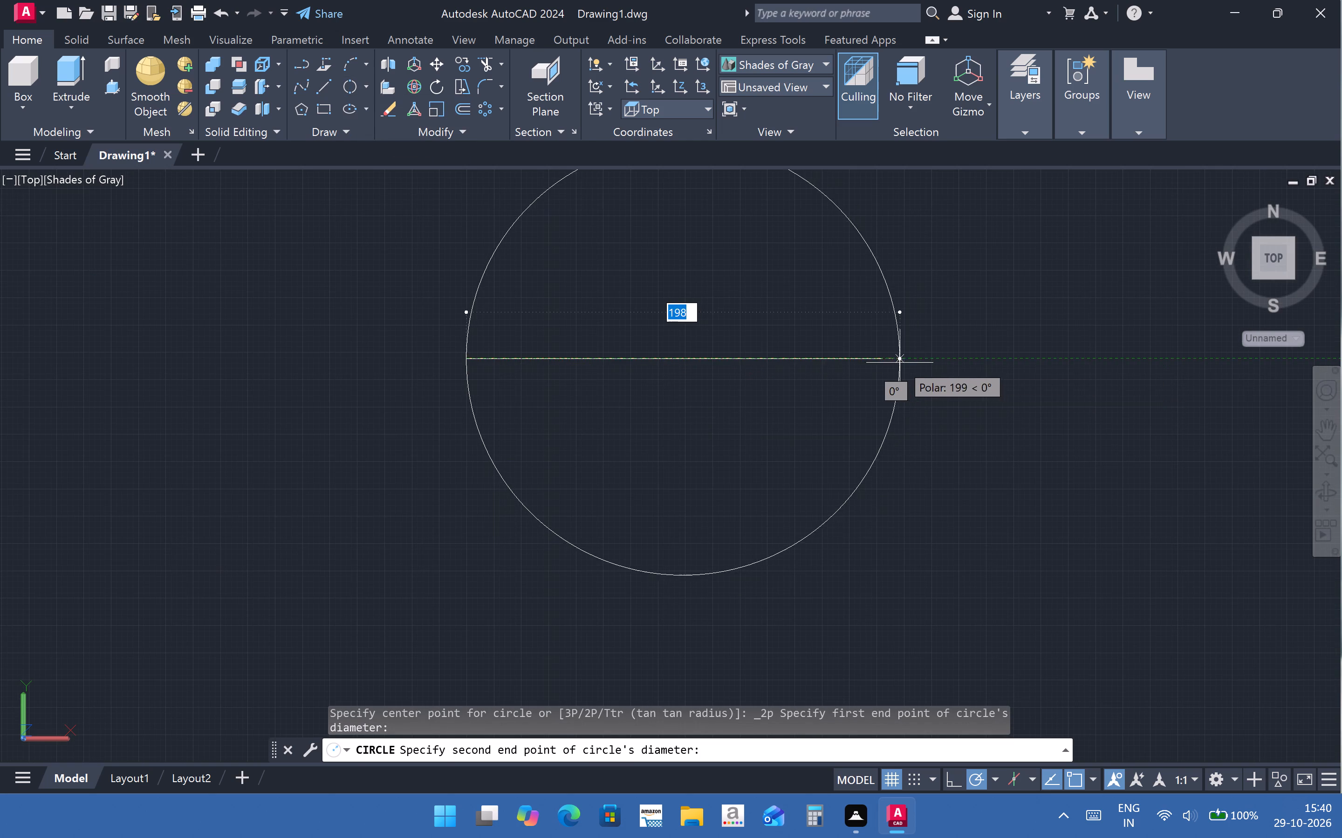
click(887, 361)
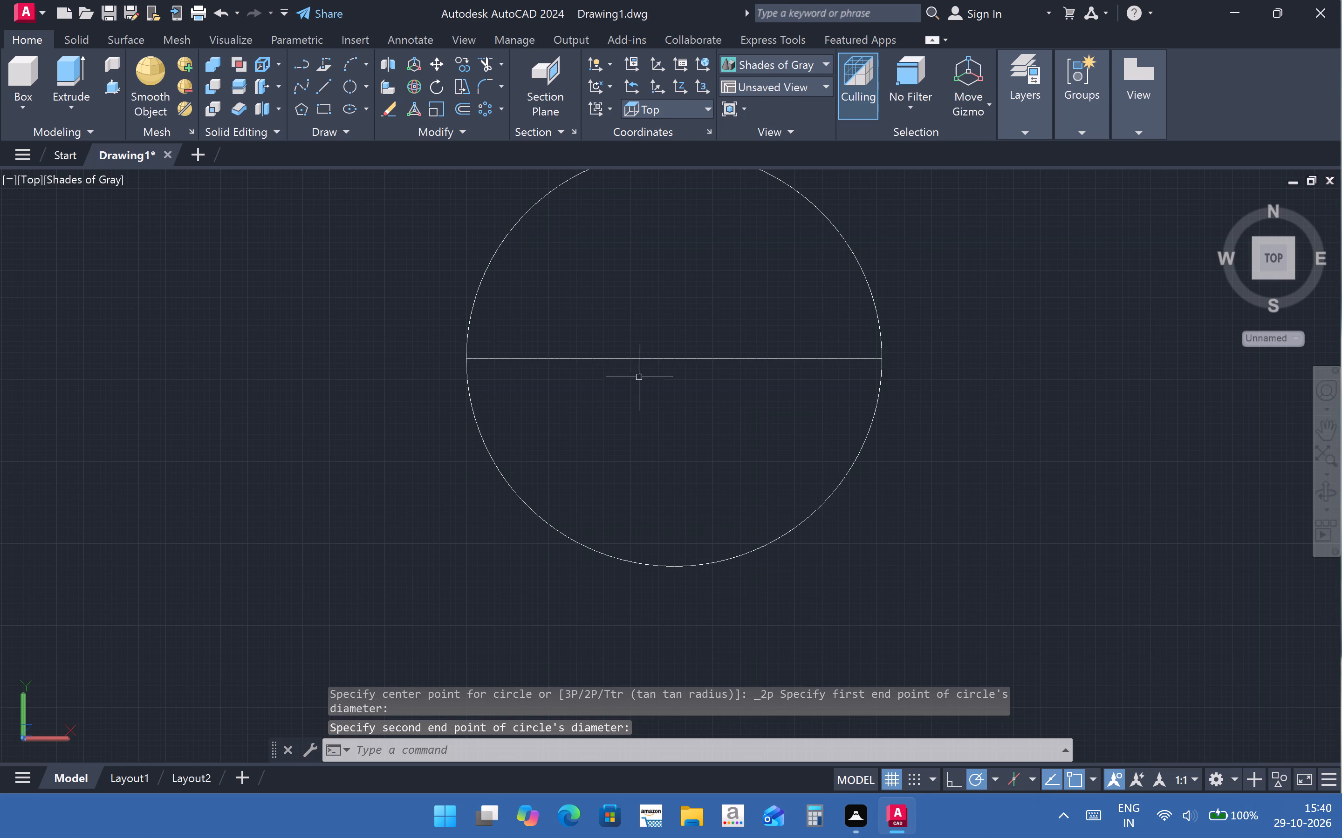
click(651, 358)
key(Escape)
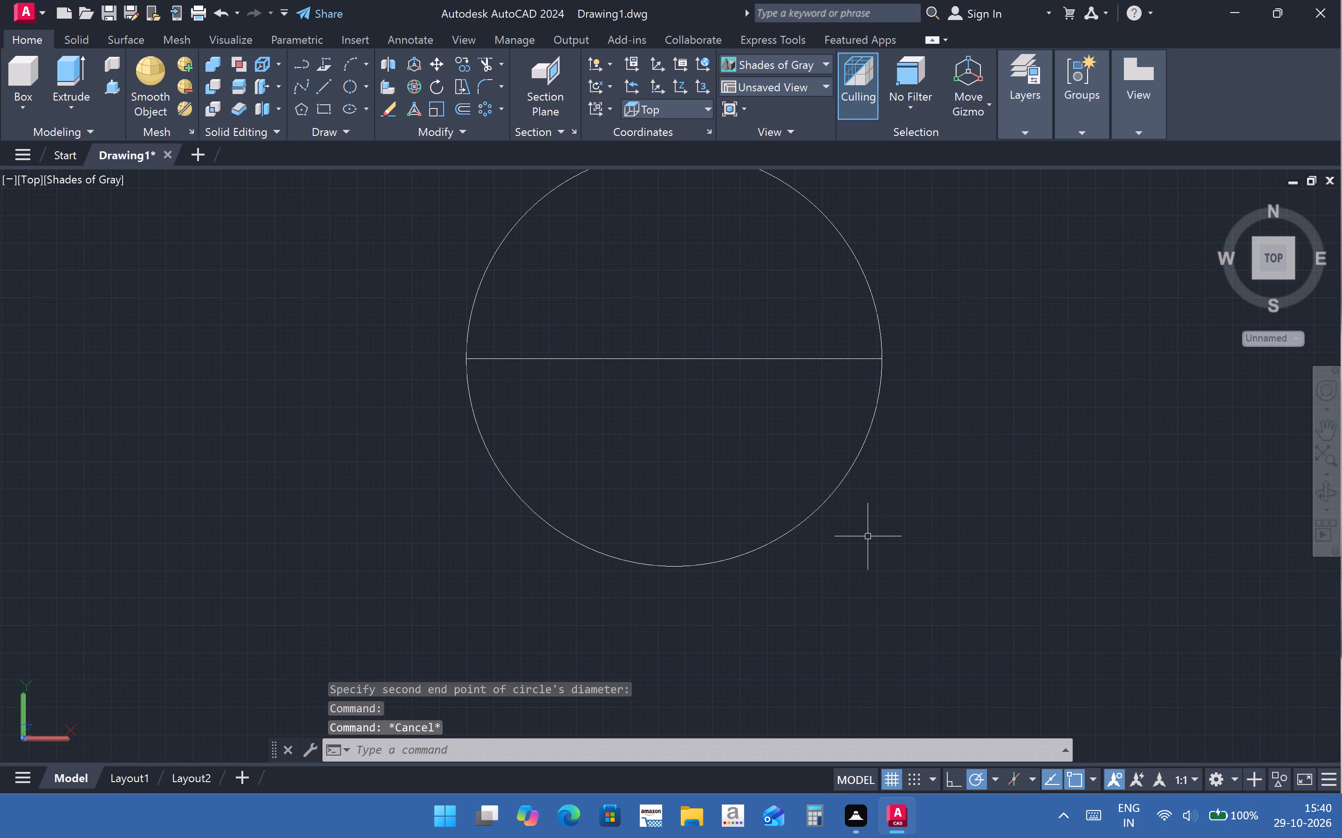
key(Escape)
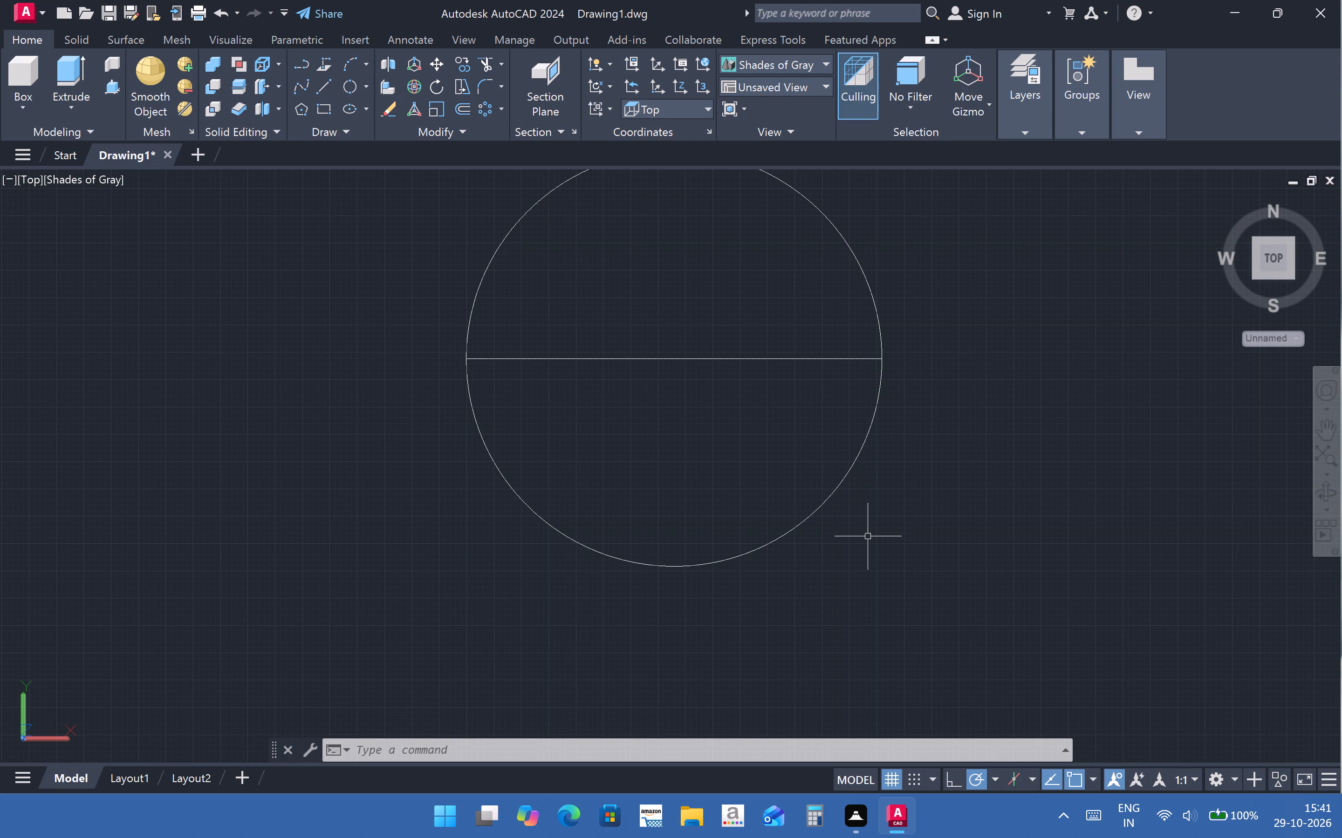
Draw a line from the circle's centre 188 mm straight down, keeping the Line command going from its lower end.
click(326, 93)
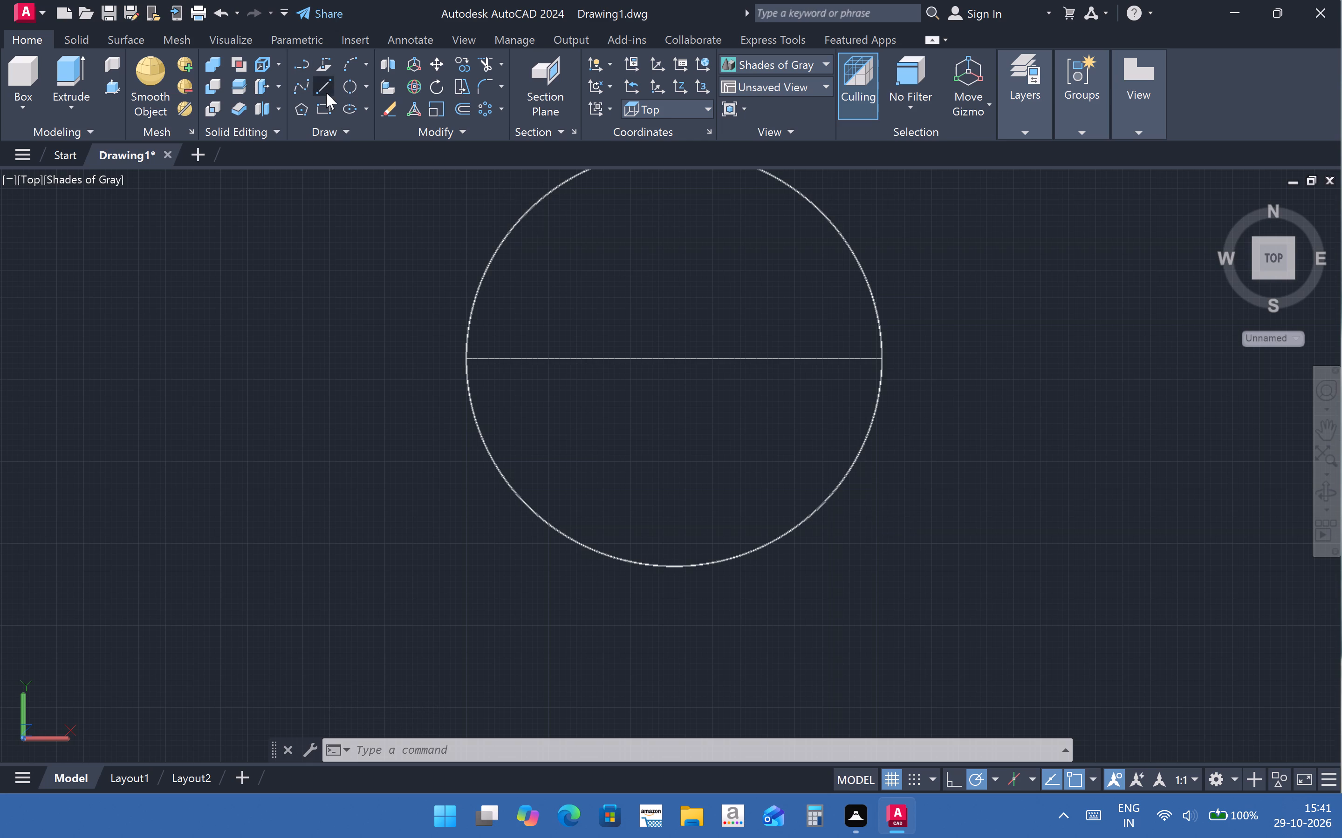
click(677, 361)
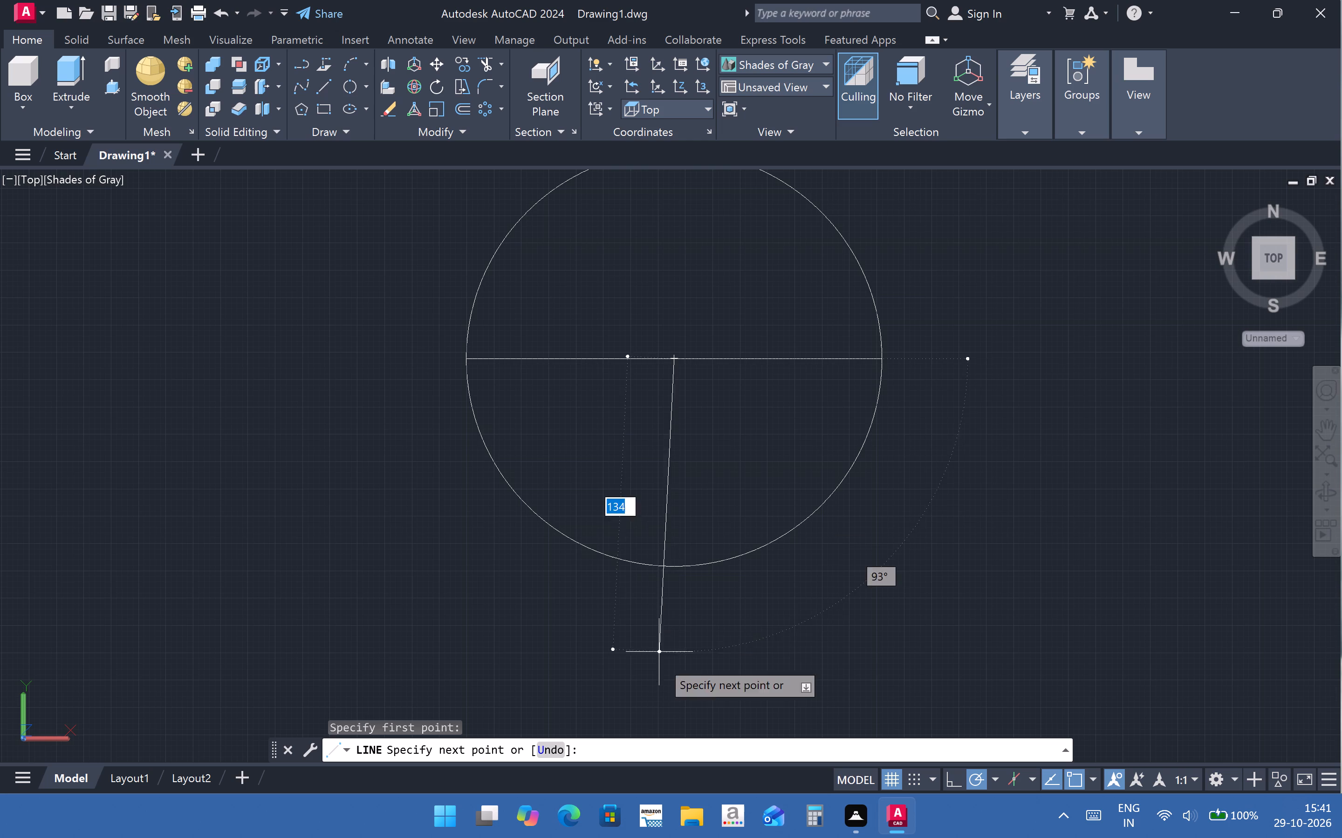
text(188)
key(Return)
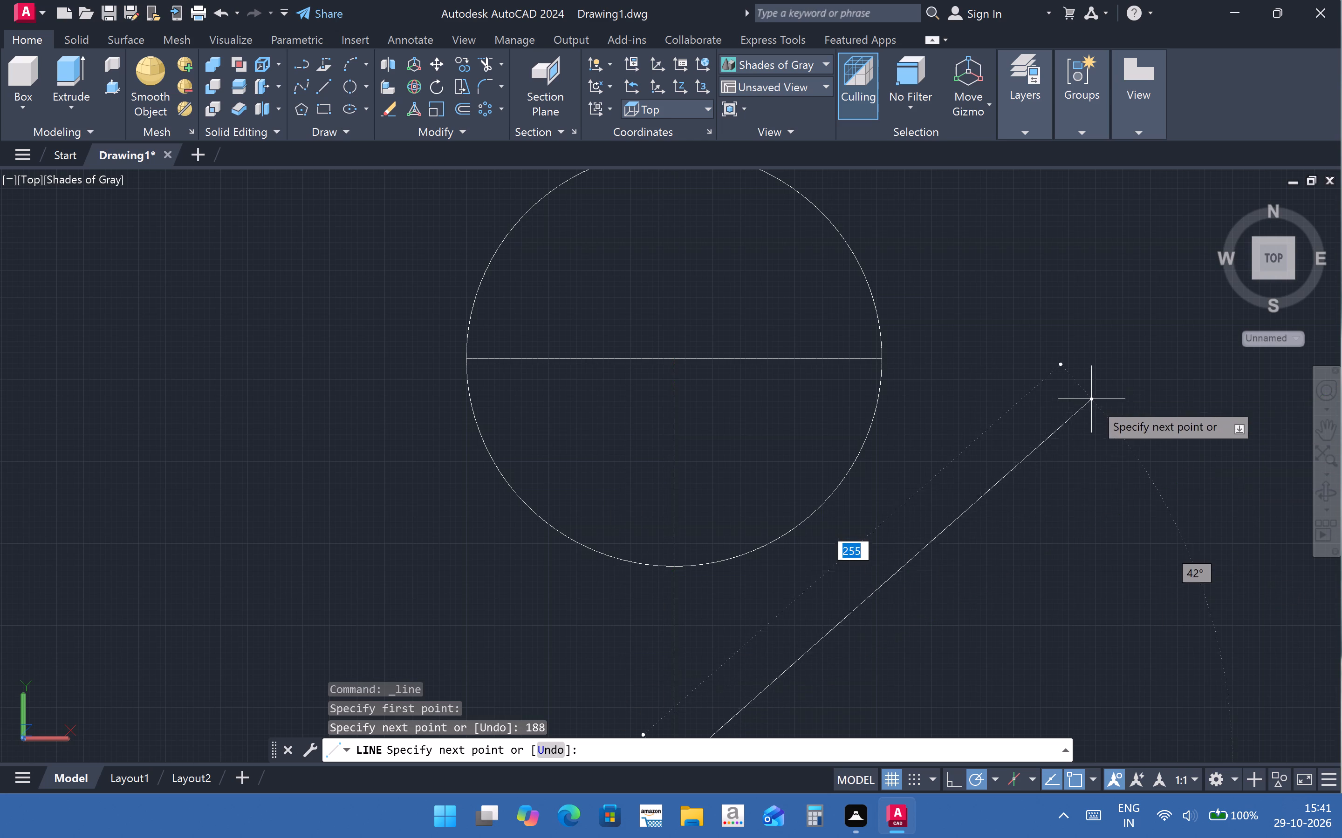
scroll(923, 502, down, 2)
middle_drag(939, 597, 899, 590)
scroll(834, 580, down, 1)
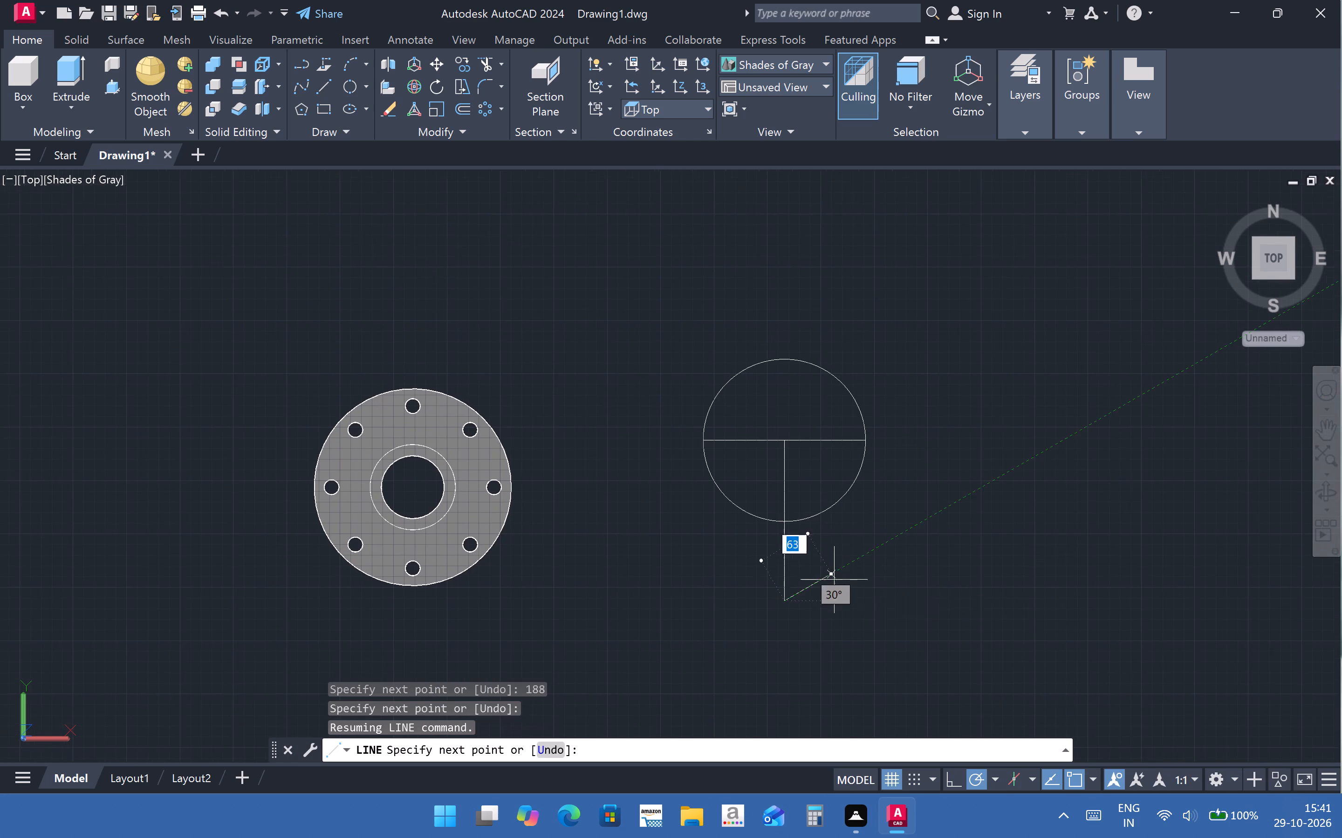
scroll(916, 612, up, 1)
scroll(837, 583, up, 1)
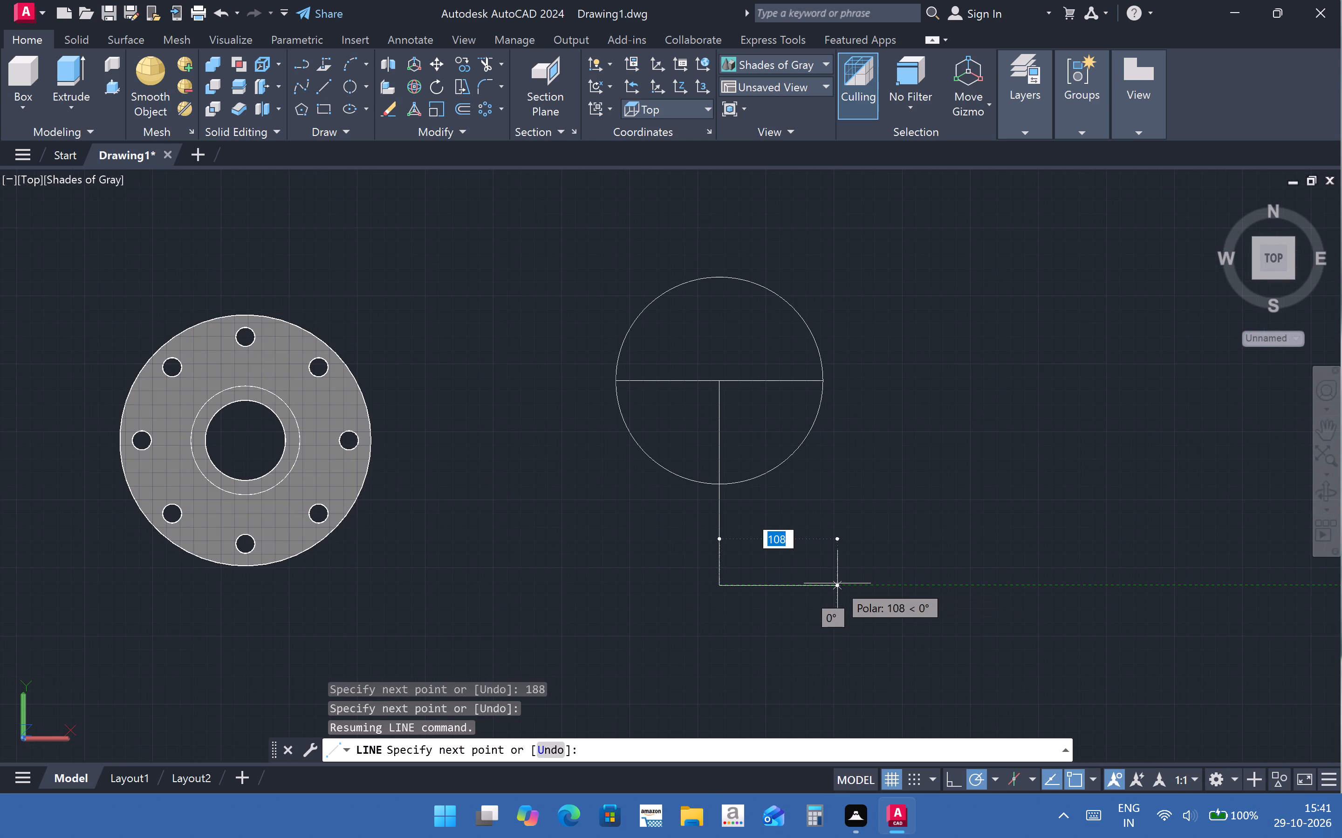
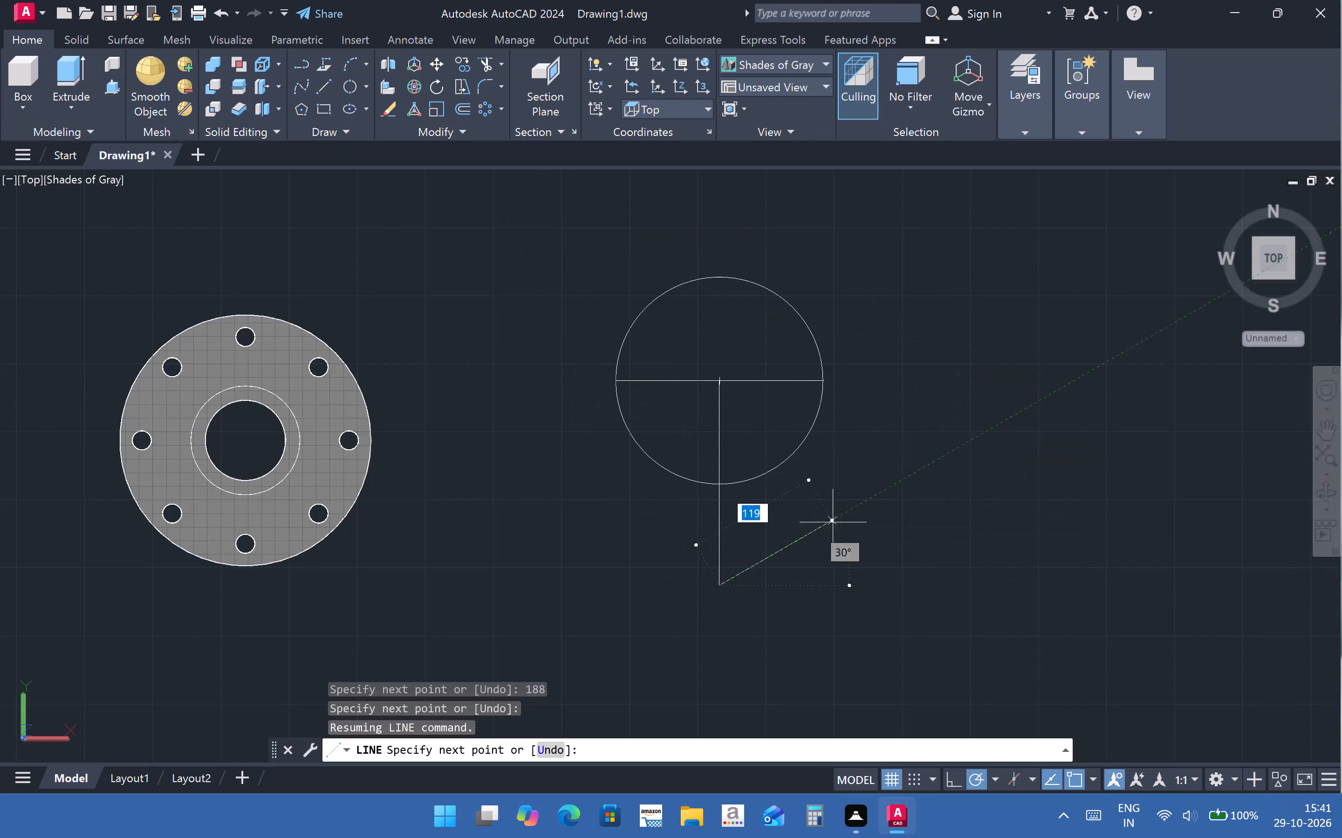
End the Line command and trim away the upper half of the 190 mm circle above its horizontal diameter line.
key(Escape)
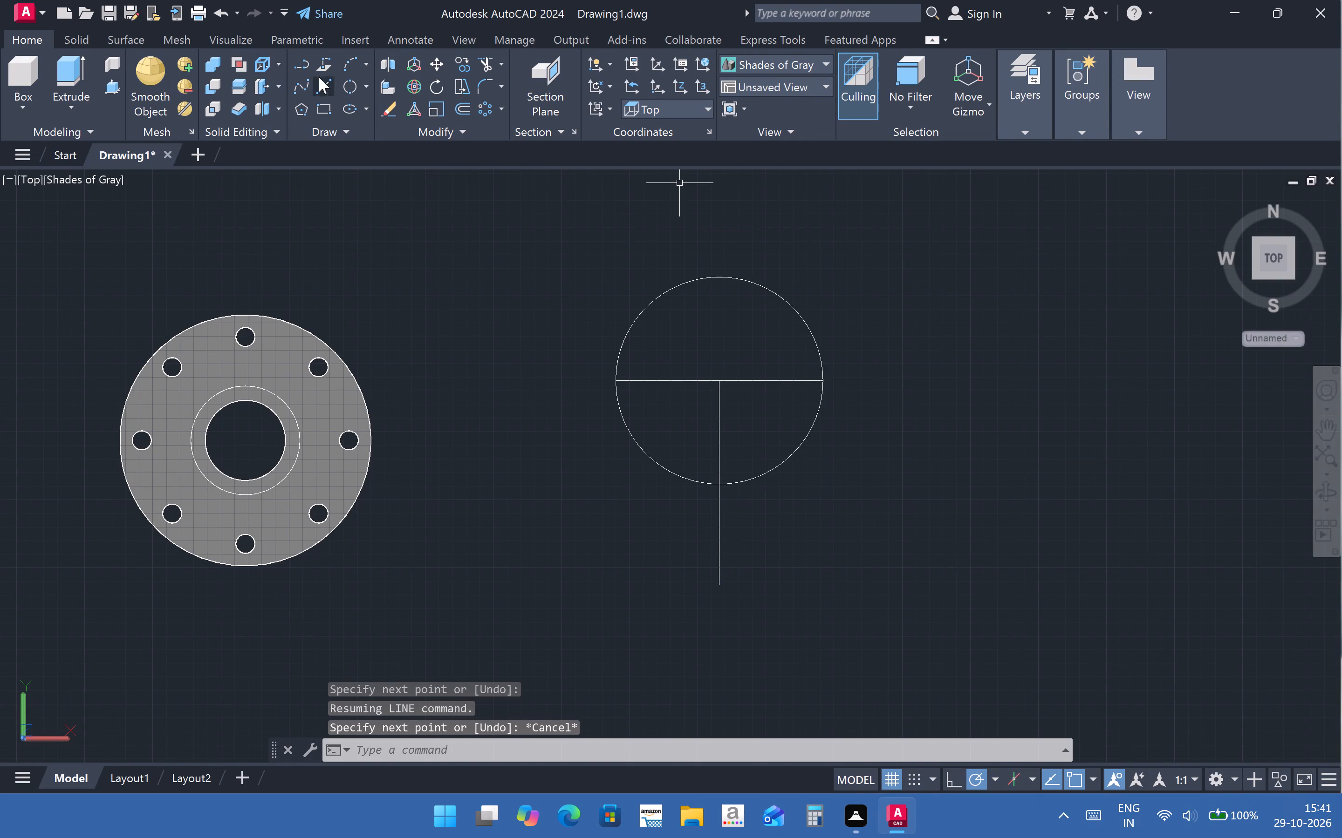
click(485, 67)
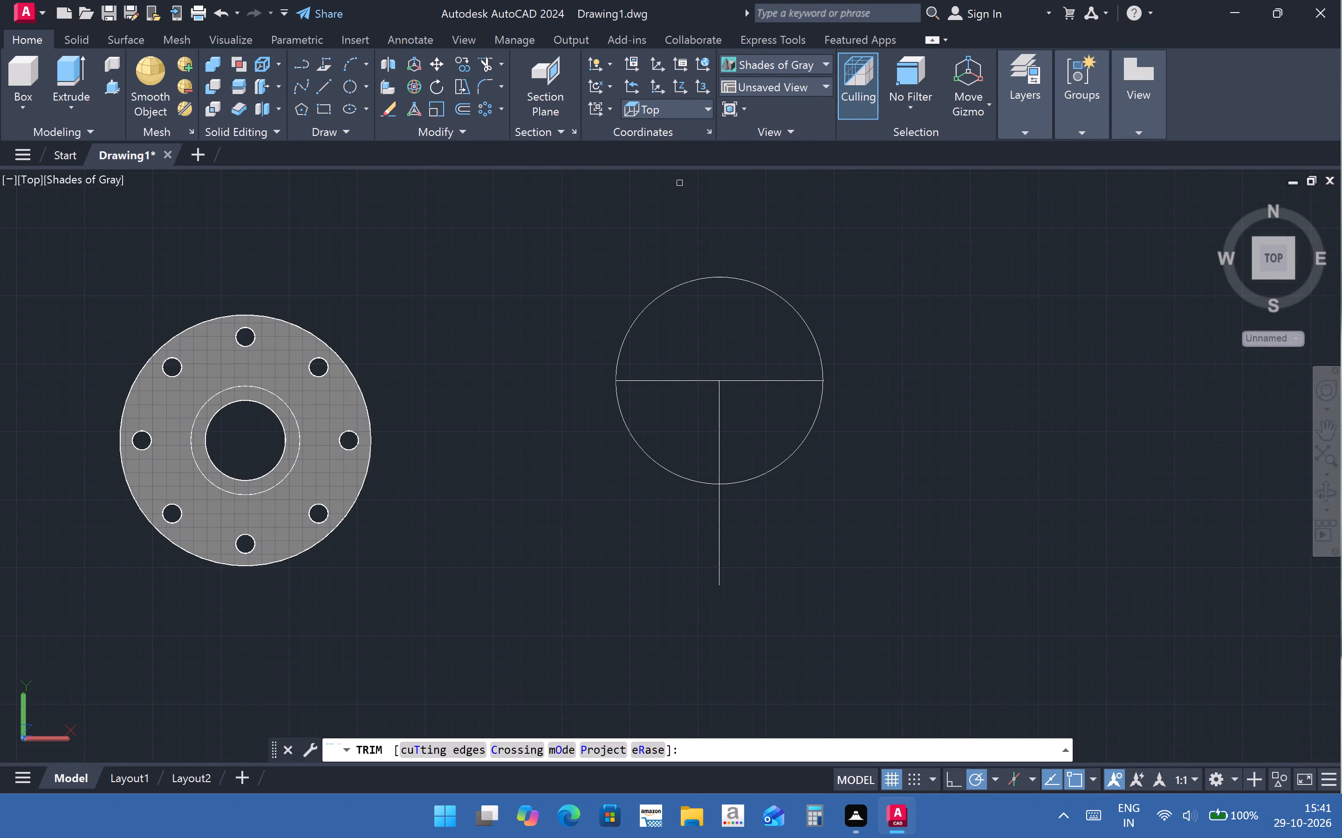
click(642, 317)
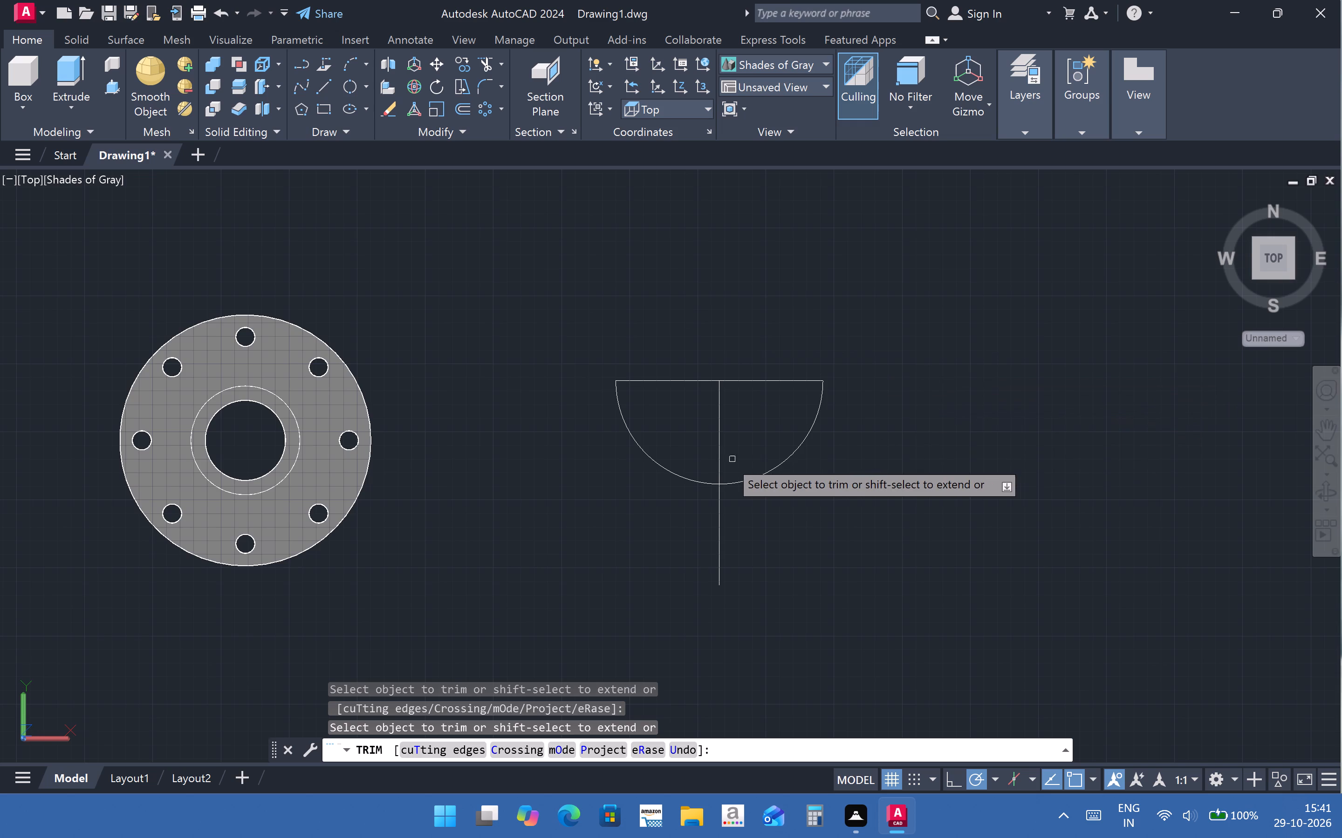
scroll(729, 464, down, 1)
scroll(730, 464, up, 2)
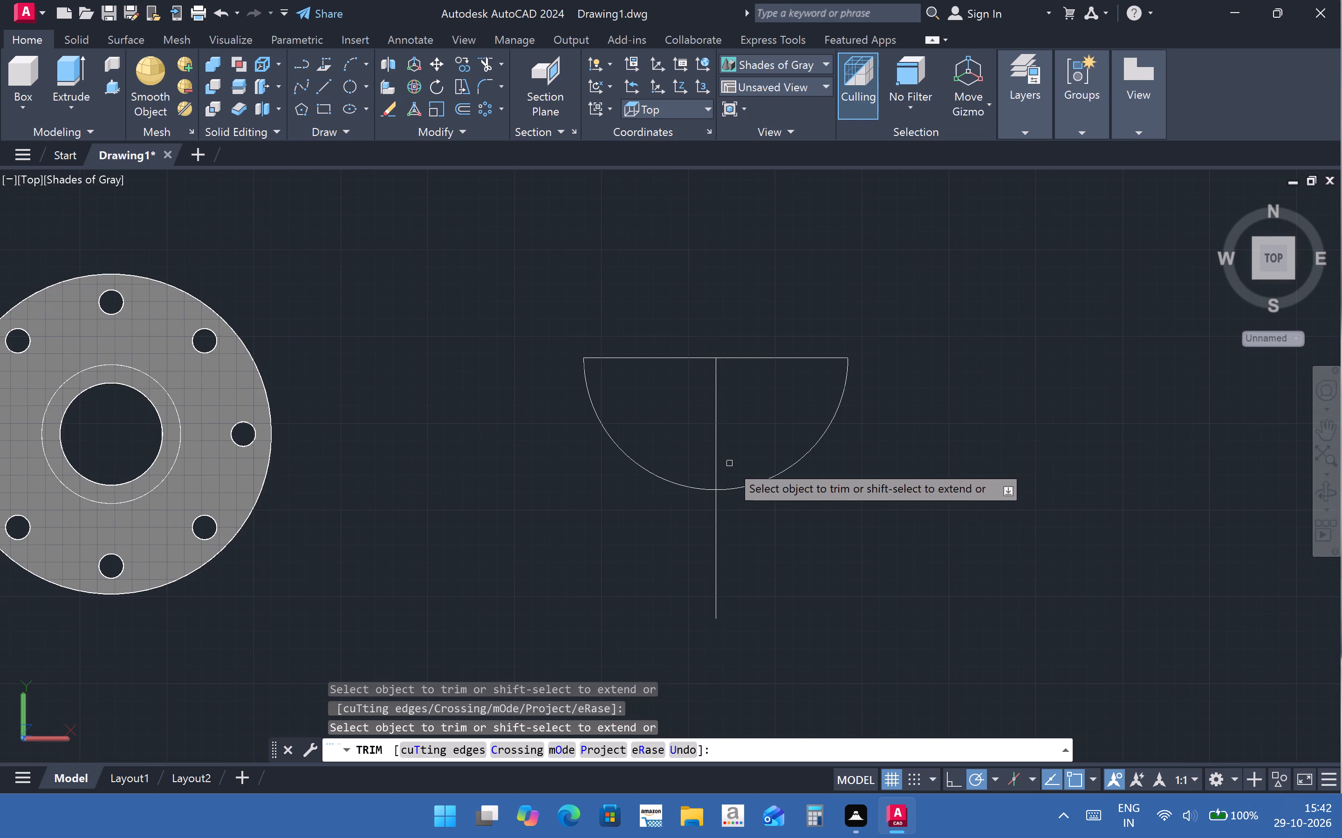
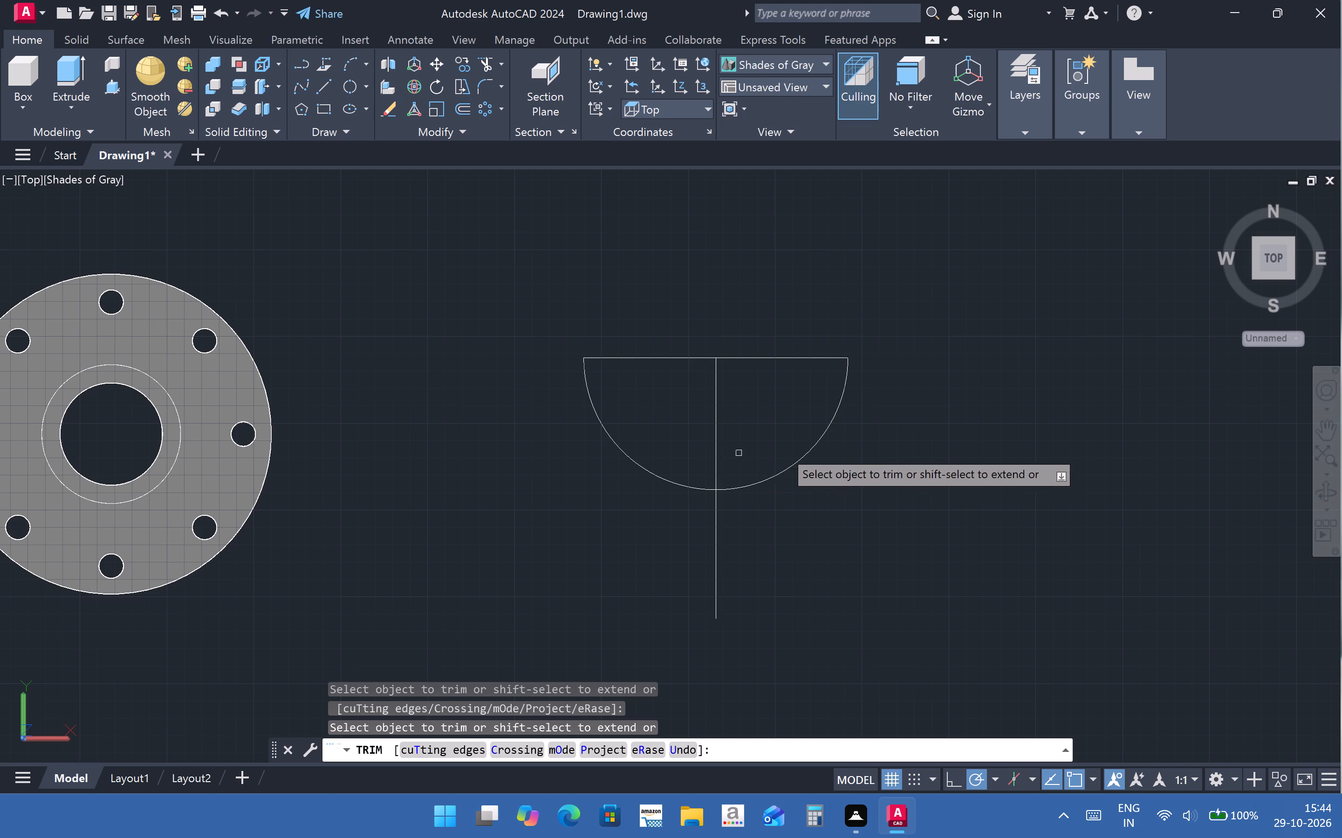
Start a two-point circle, defined by its diameter endpoints, for the second profile.
click(361, 88)
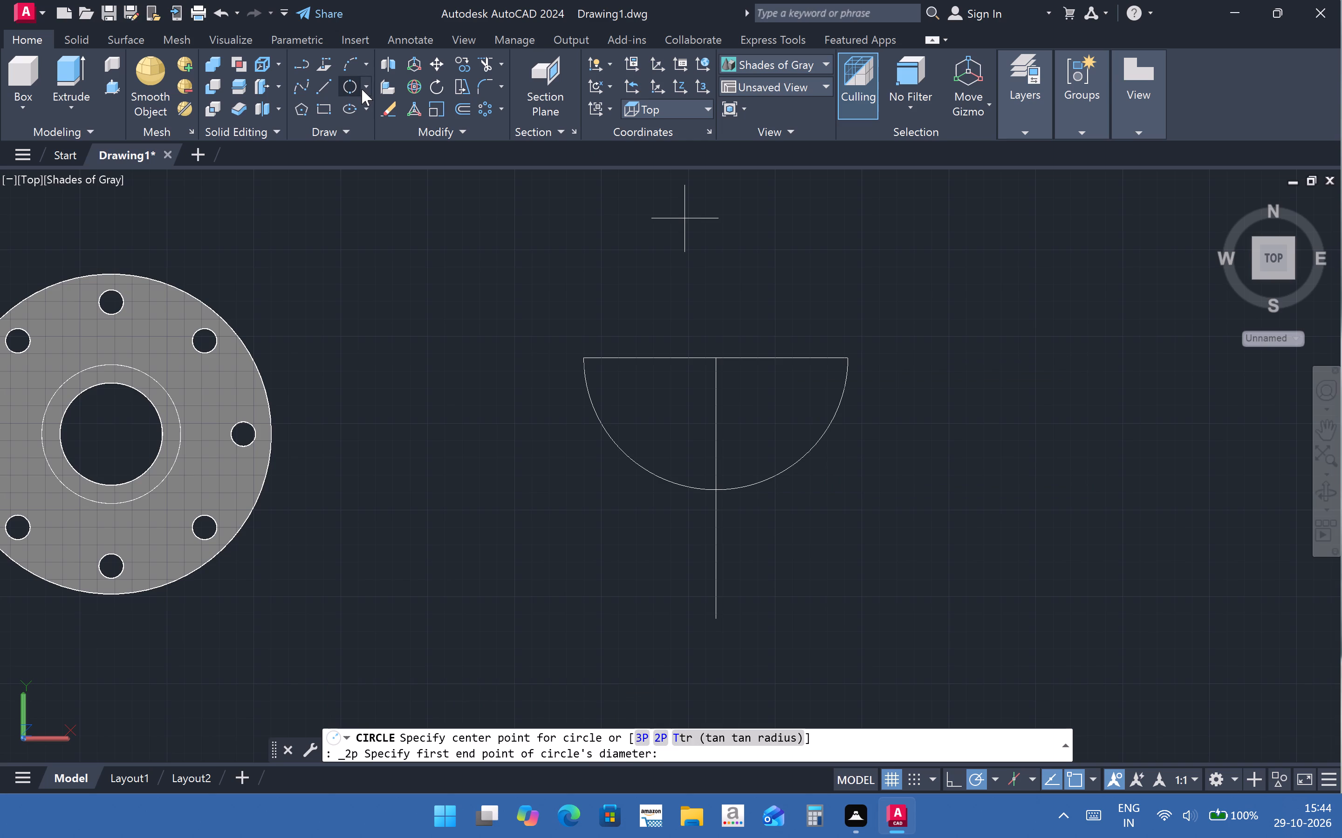
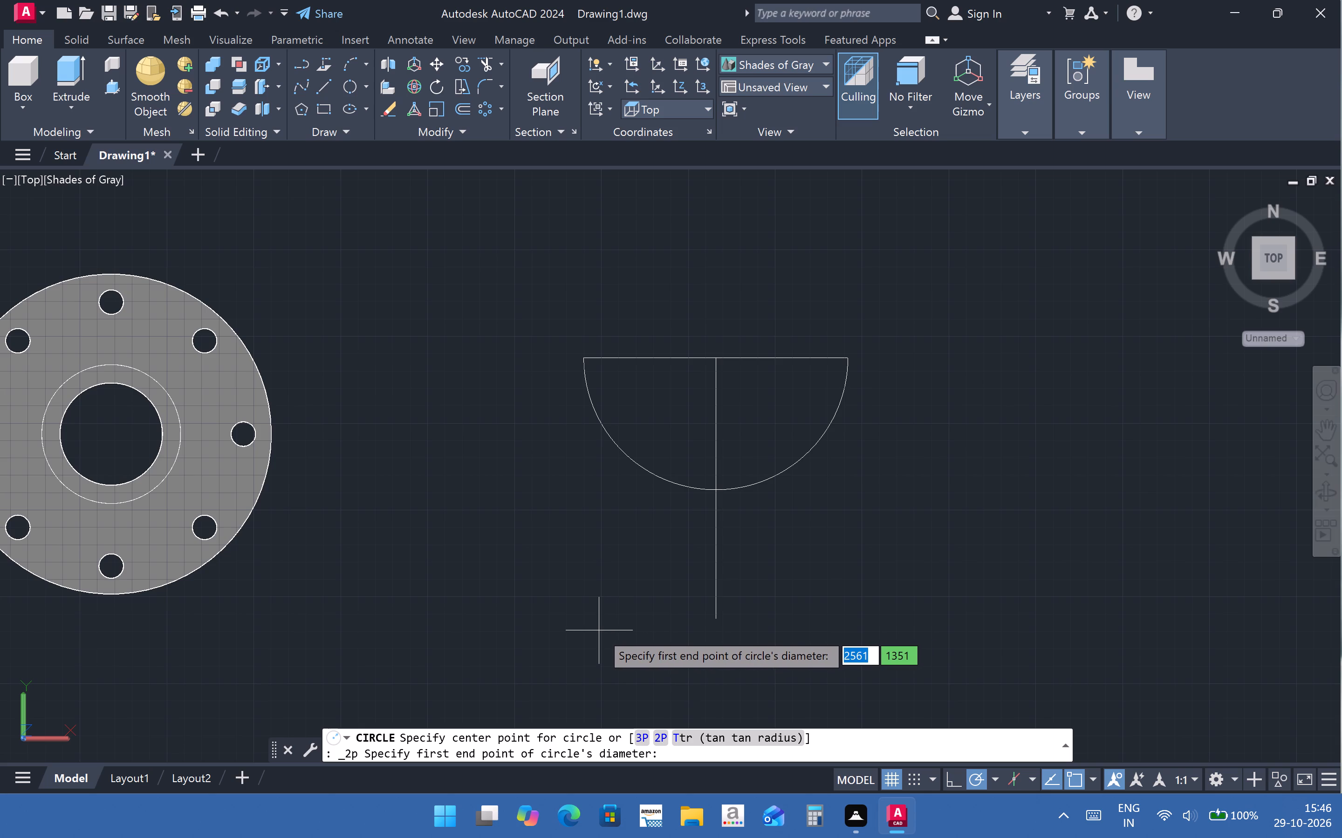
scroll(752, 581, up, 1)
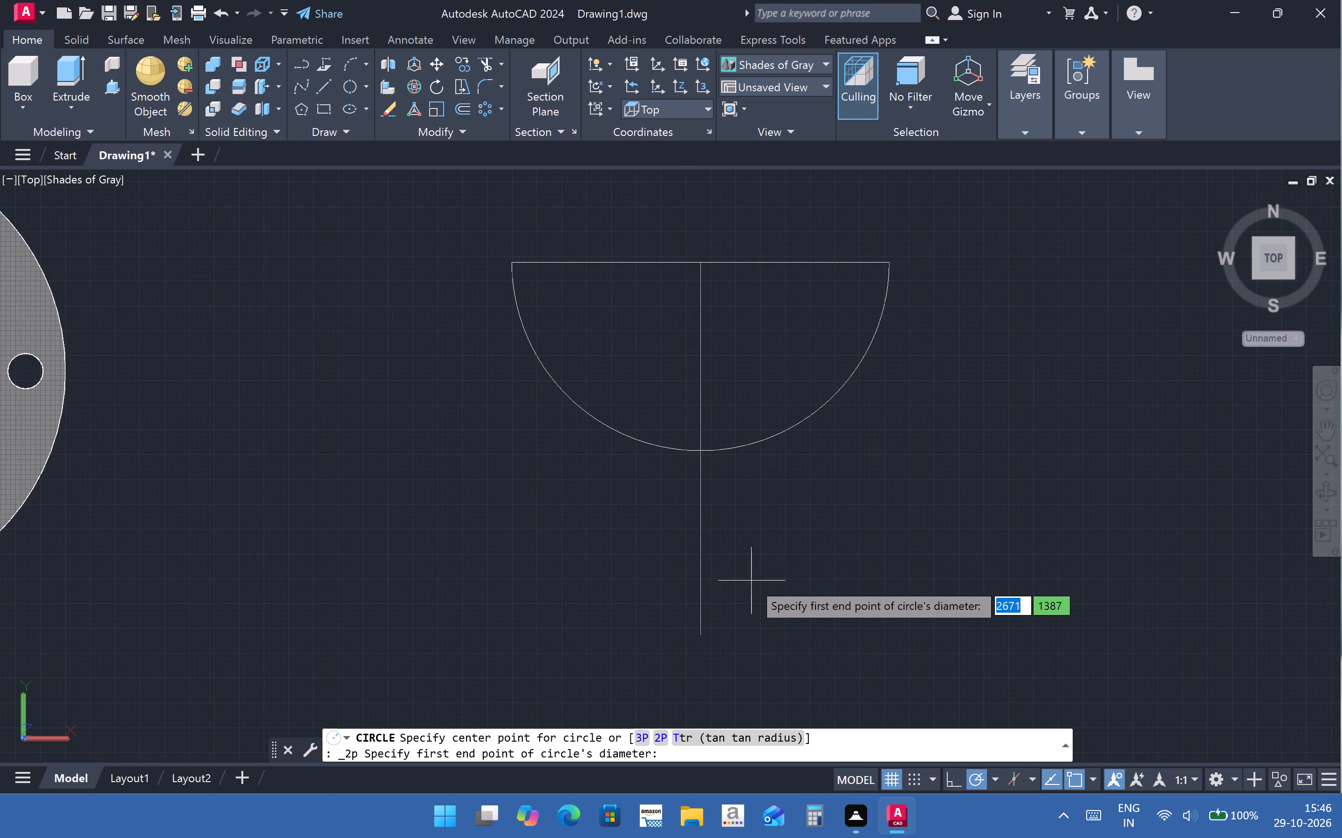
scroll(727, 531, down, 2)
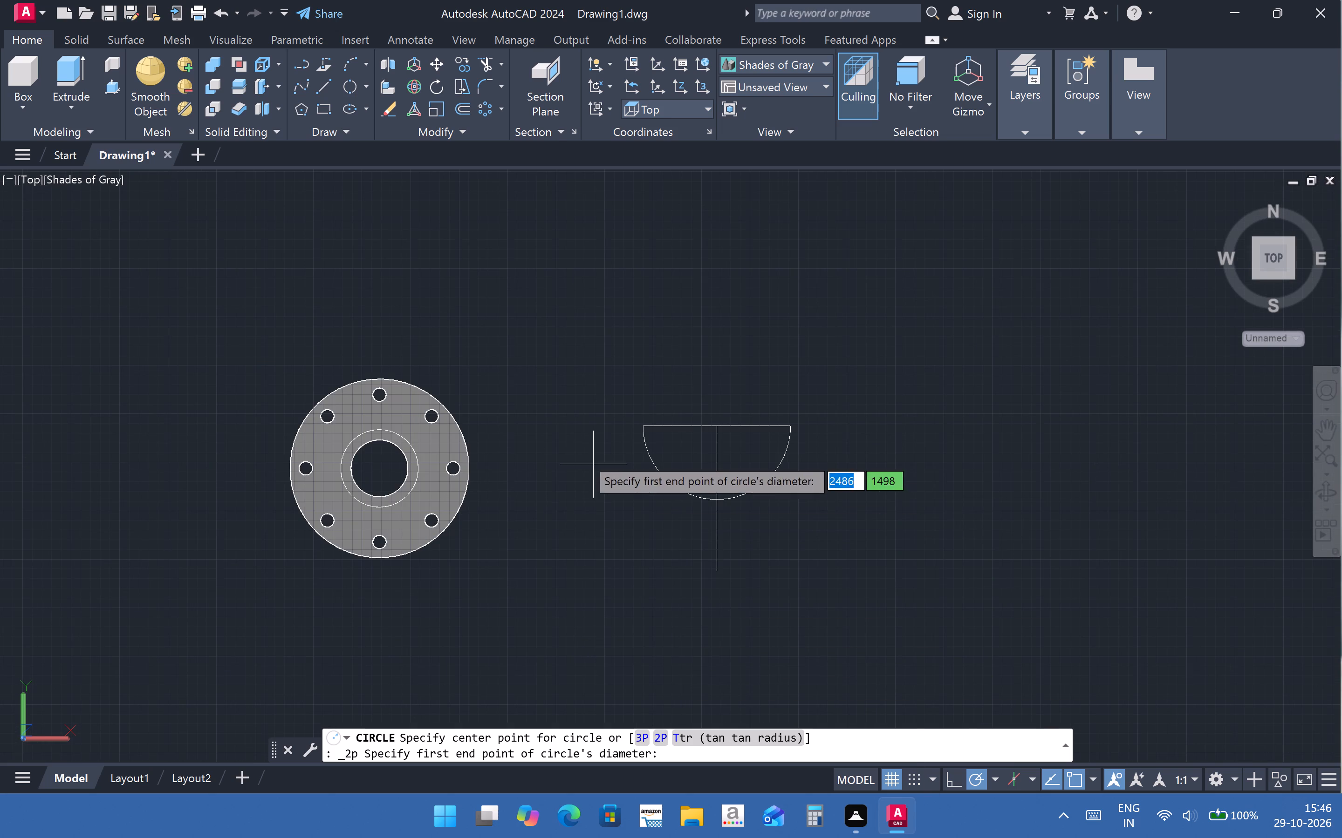
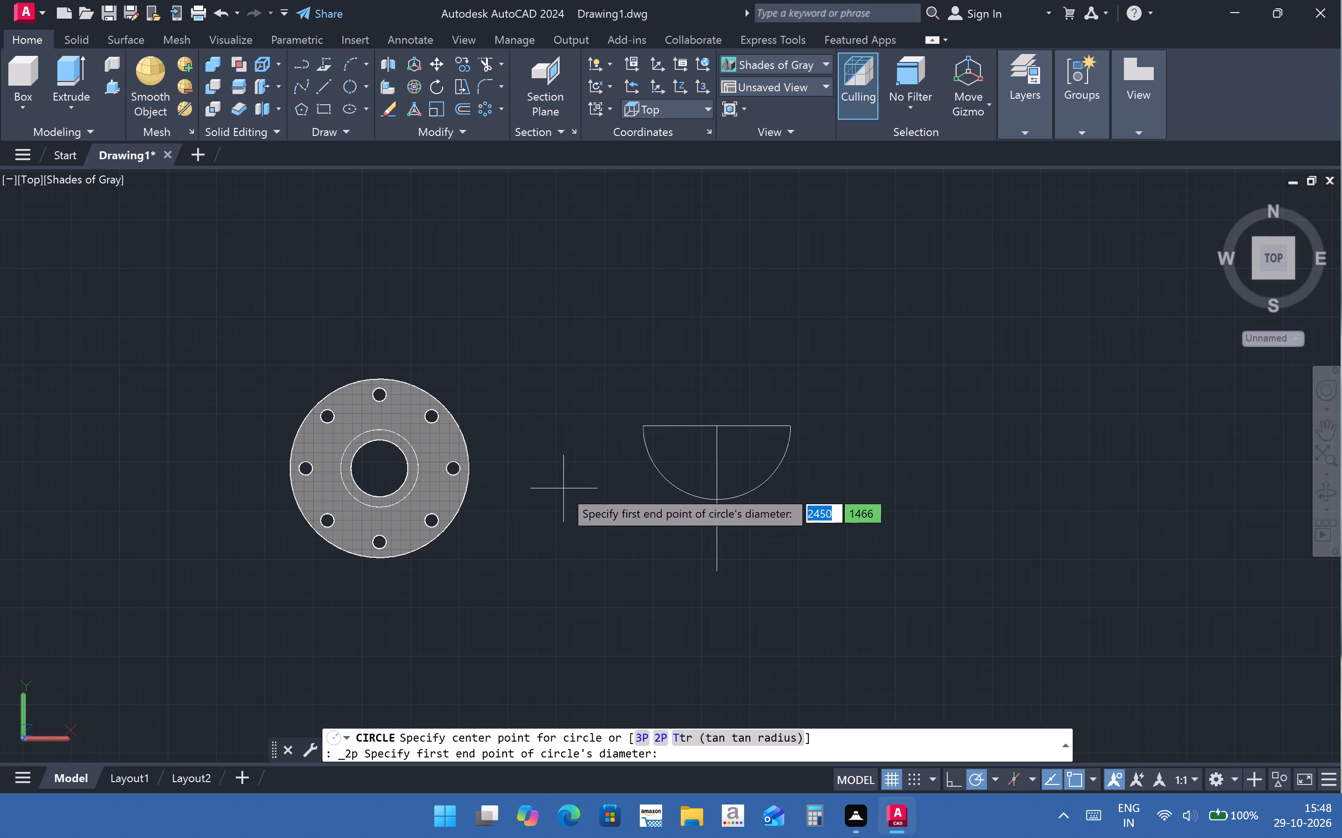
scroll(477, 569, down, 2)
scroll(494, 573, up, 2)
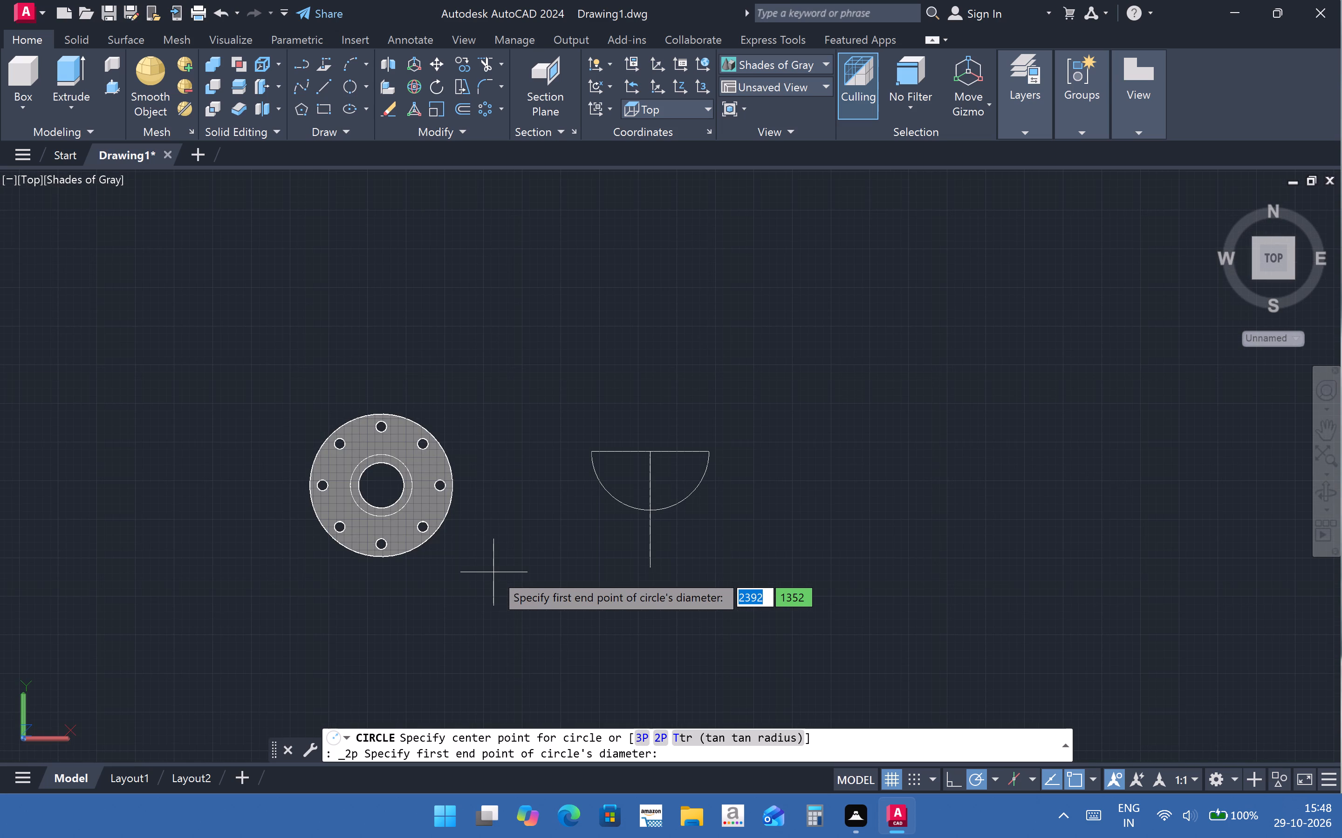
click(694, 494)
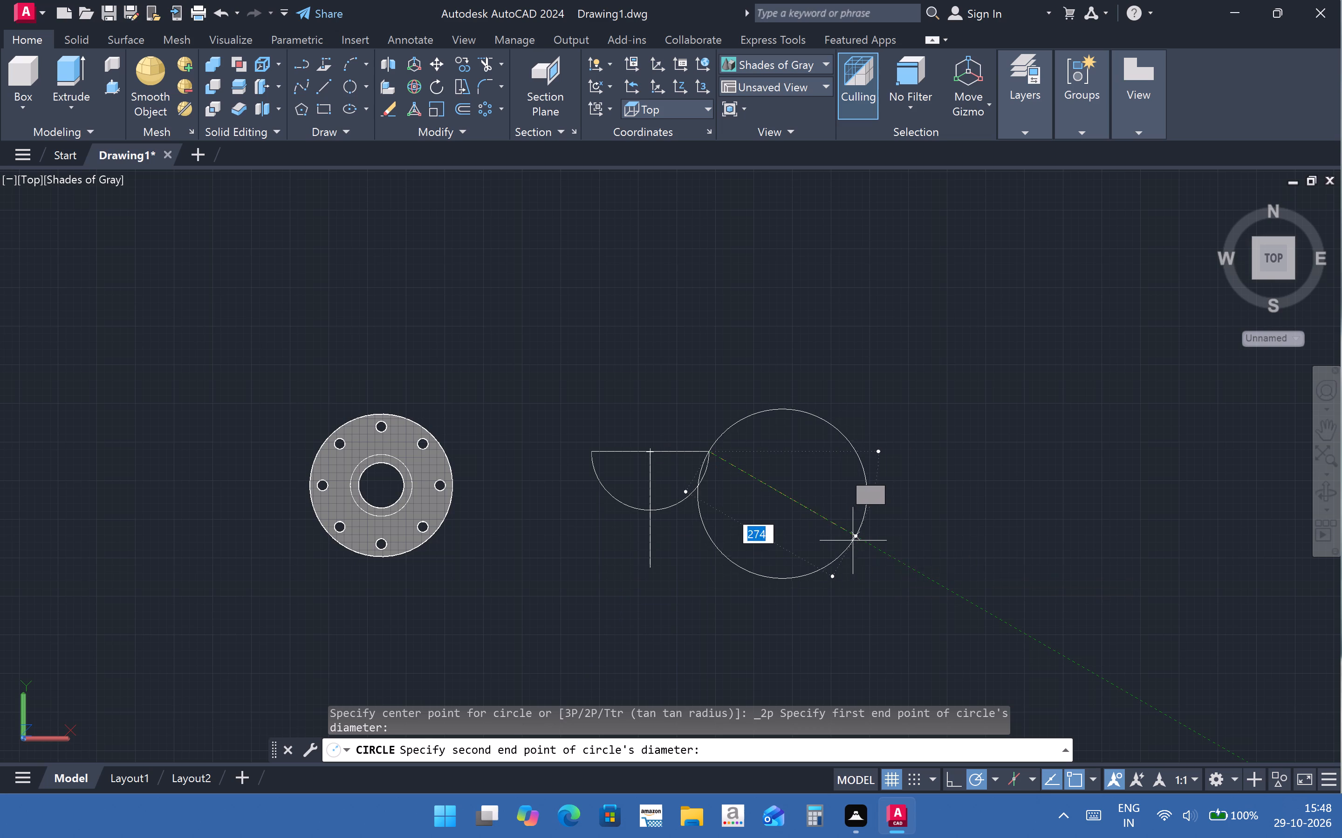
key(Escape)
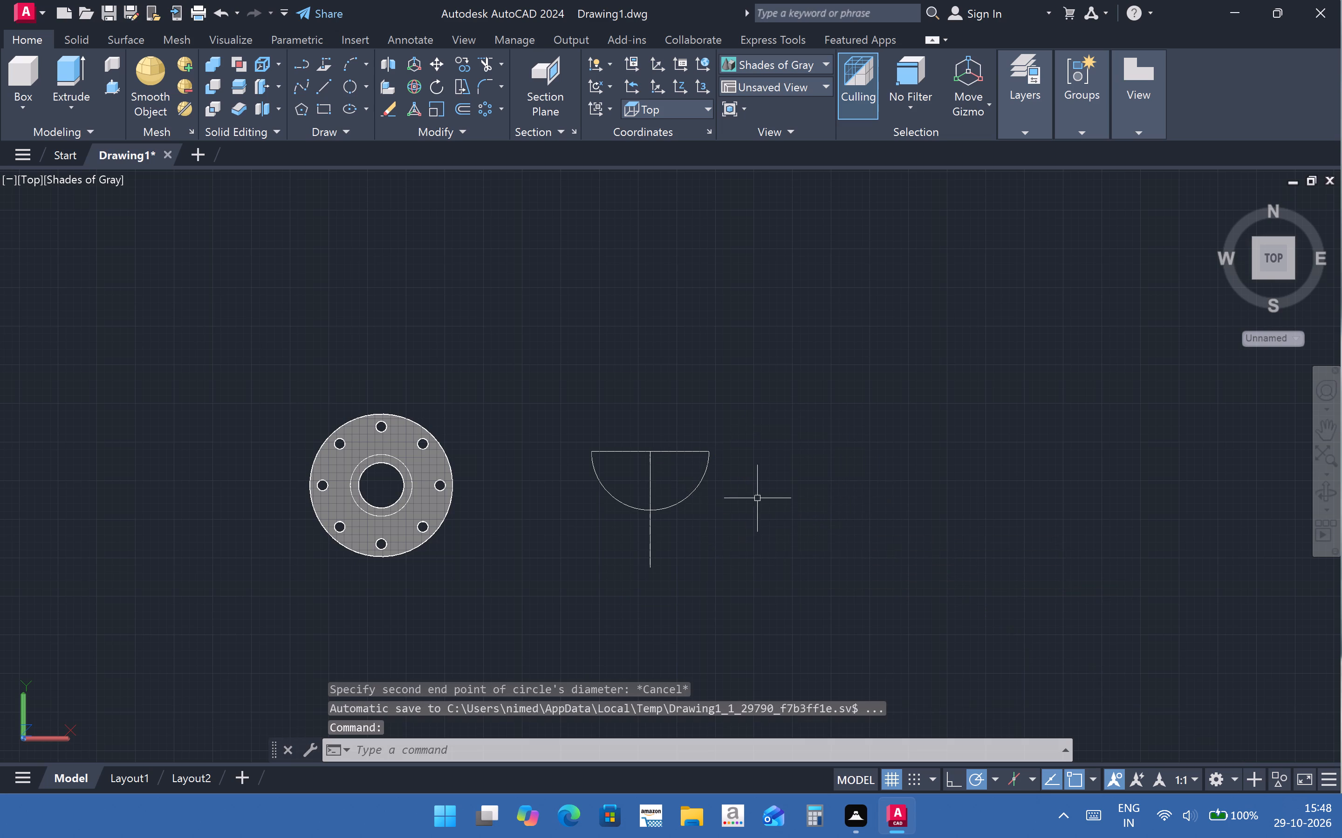
Delete the old half-circle profile beside the flange: its arc, the horizontal diameter line and the vertical line.
scroll(763, 494, up, 1)
middle_drag(683, 508, 858, 500)
scroll(859, 500, up, 1)
click(832, 482)
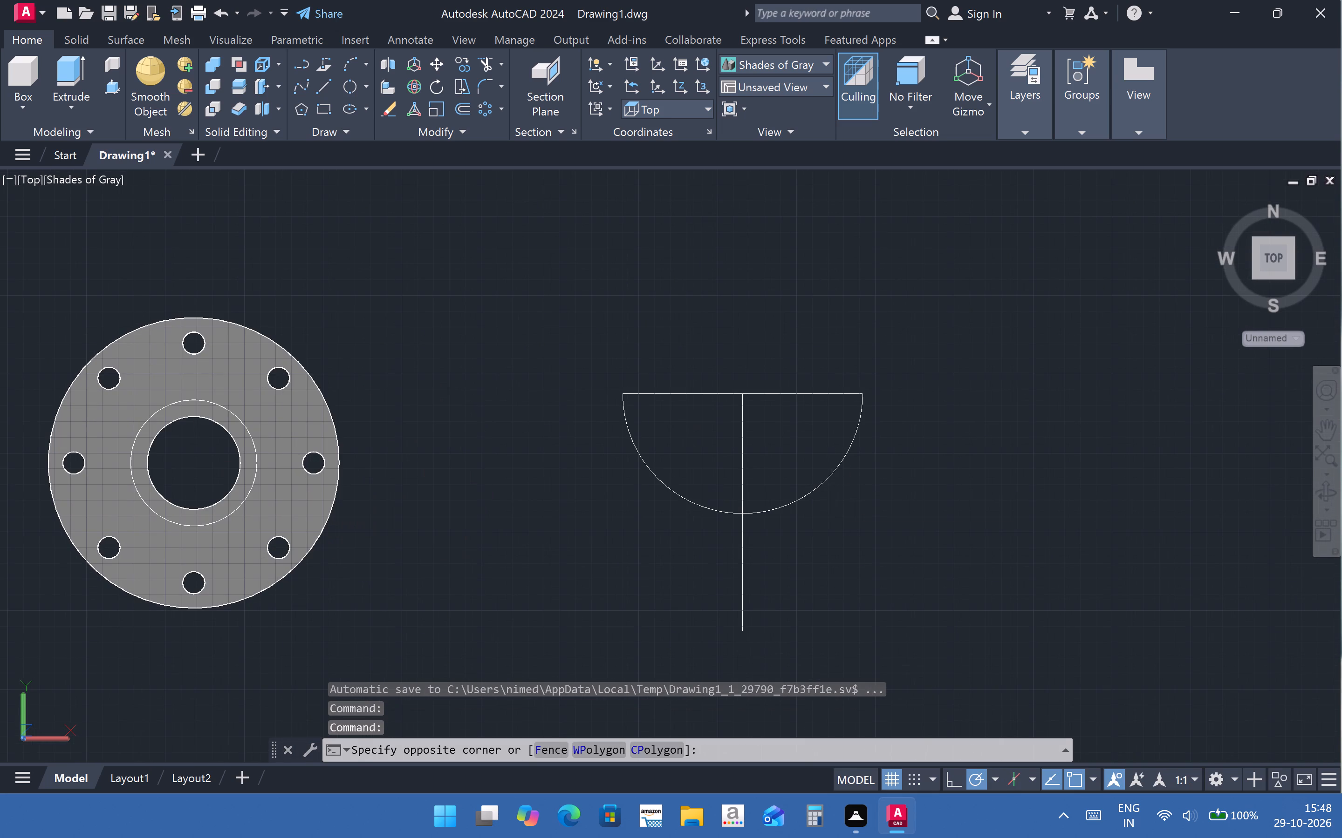
click(819, 478)
key(Delete)
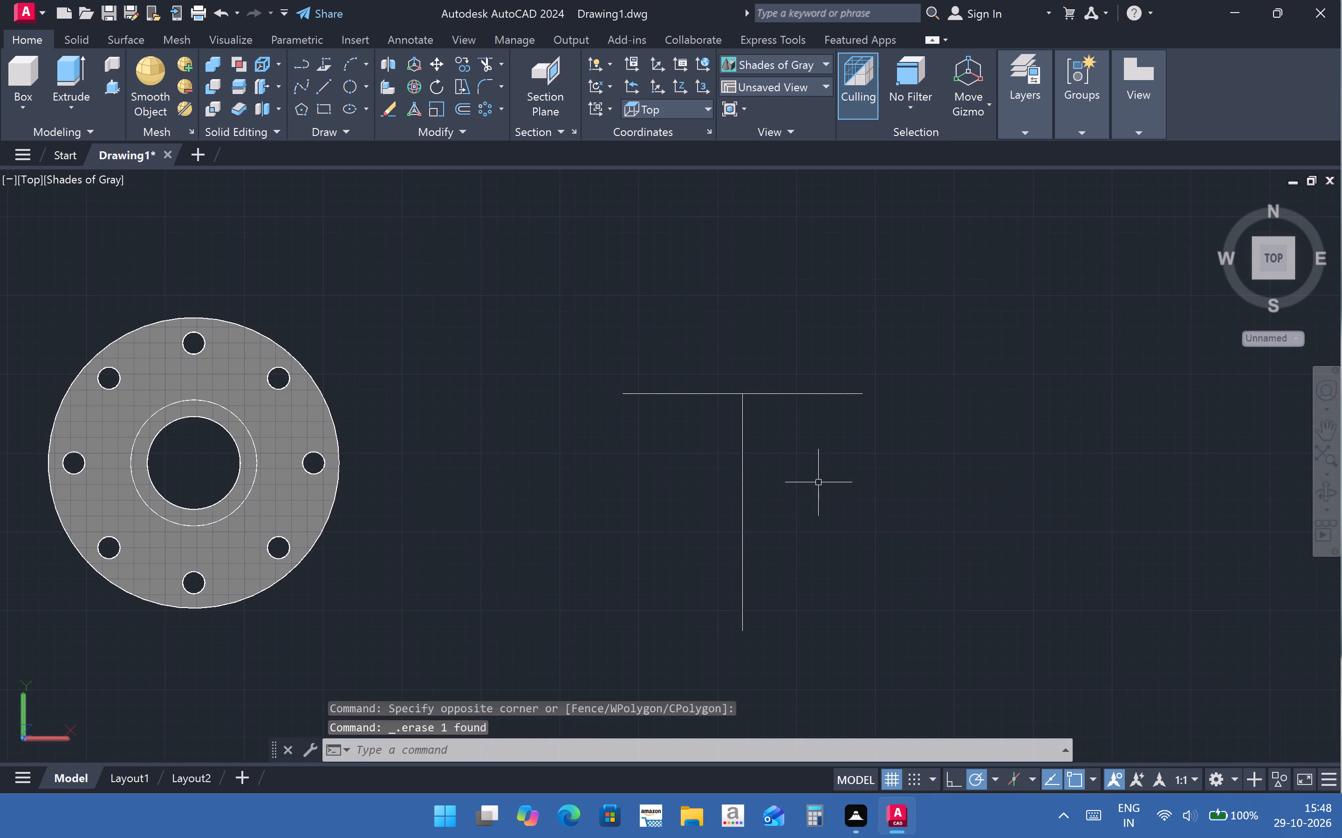
click(746, 427)
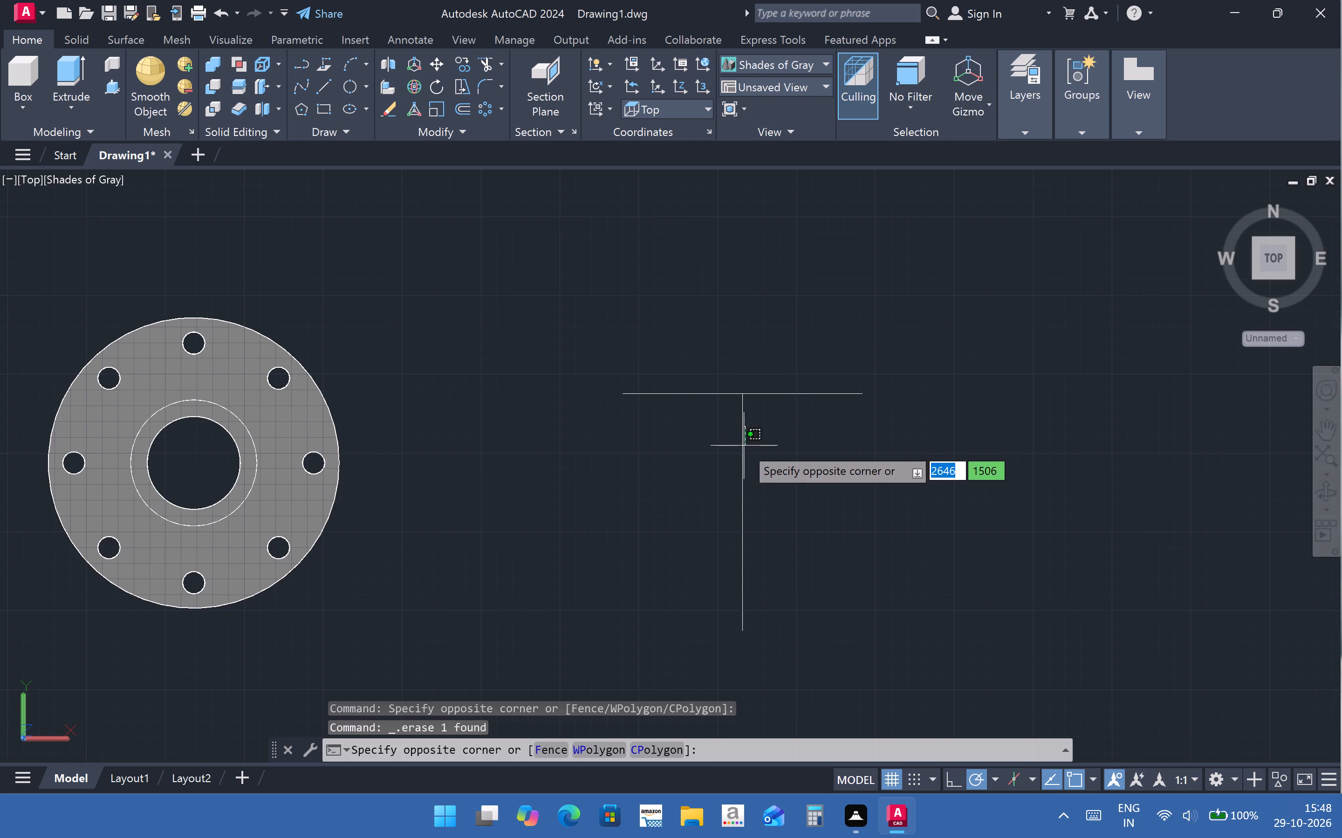
double_click(744, 446)
click(748, 396)
key(Delete)
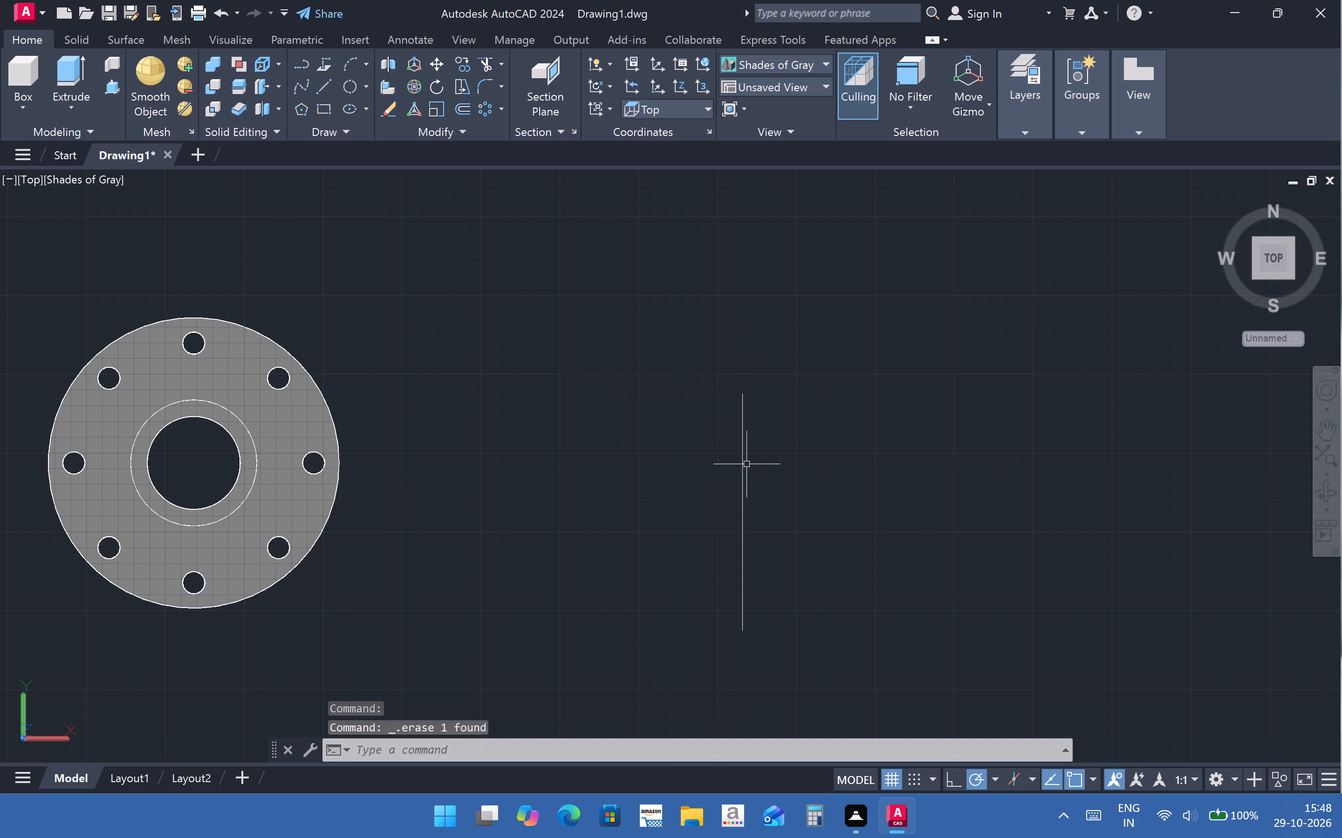
click(745, 464)
key(Delete)
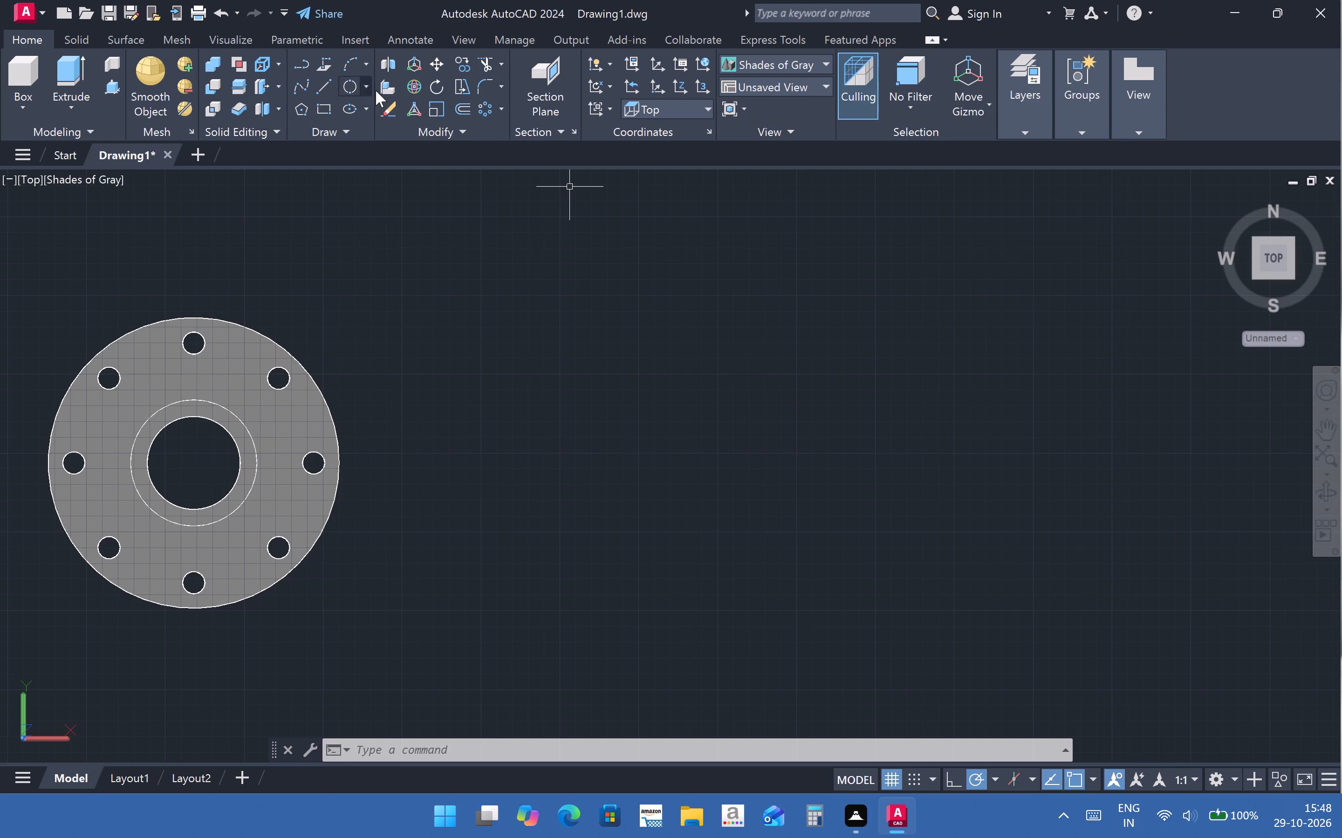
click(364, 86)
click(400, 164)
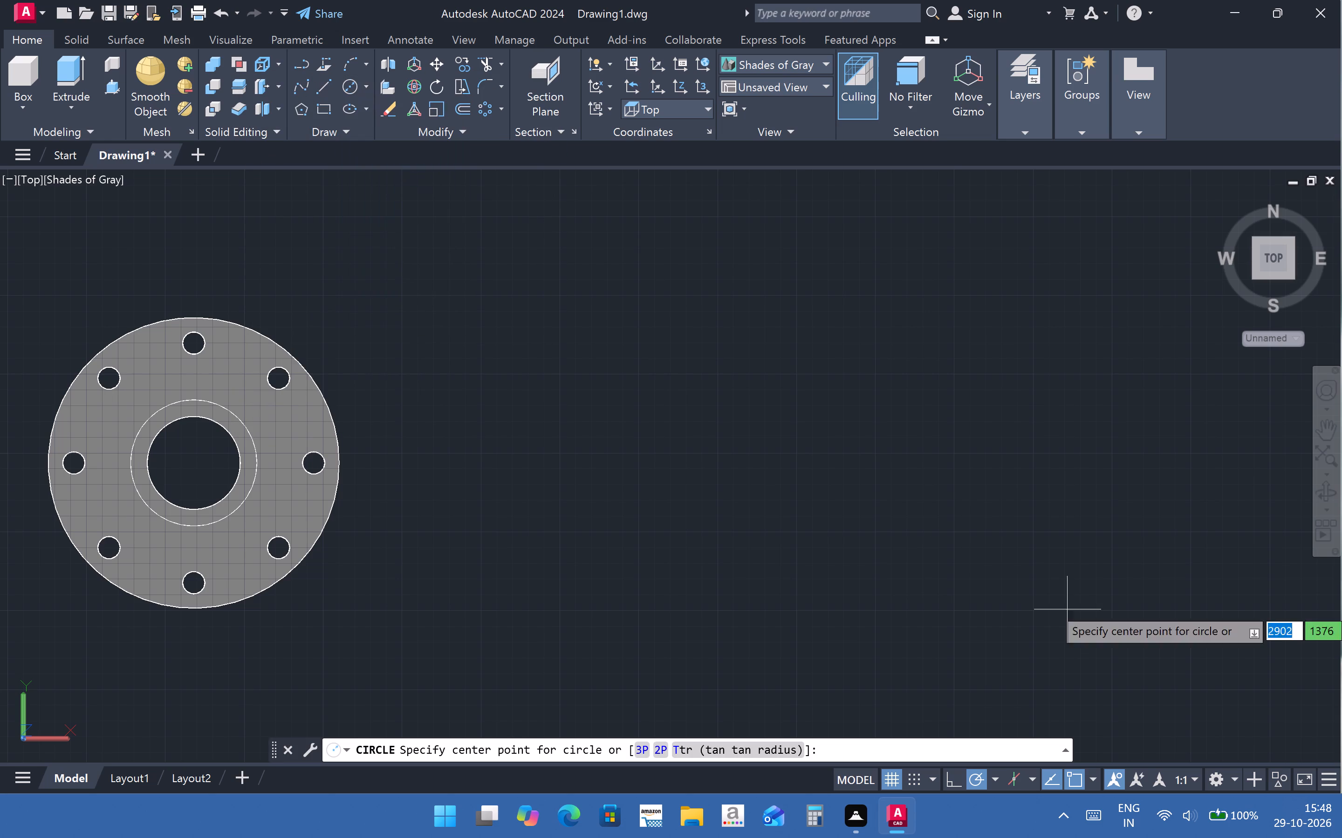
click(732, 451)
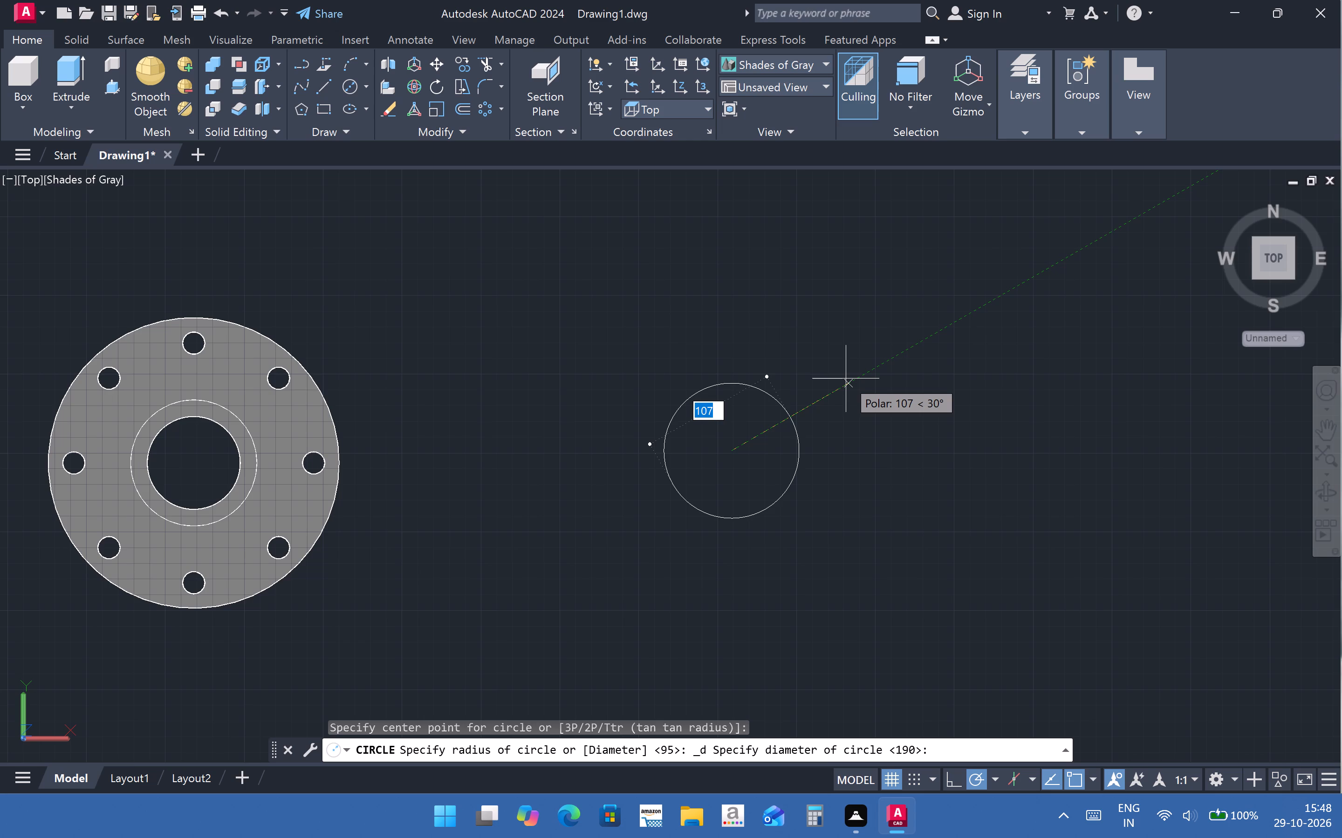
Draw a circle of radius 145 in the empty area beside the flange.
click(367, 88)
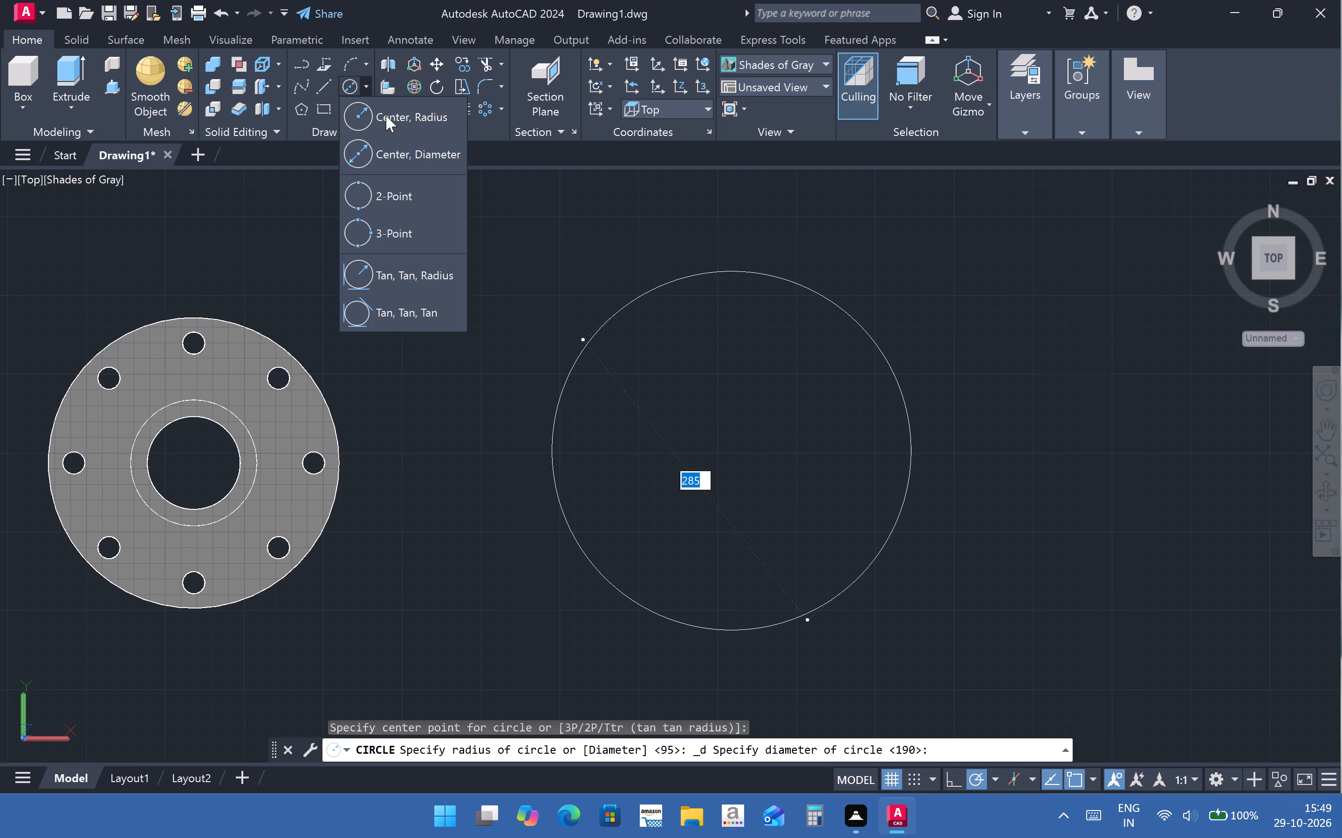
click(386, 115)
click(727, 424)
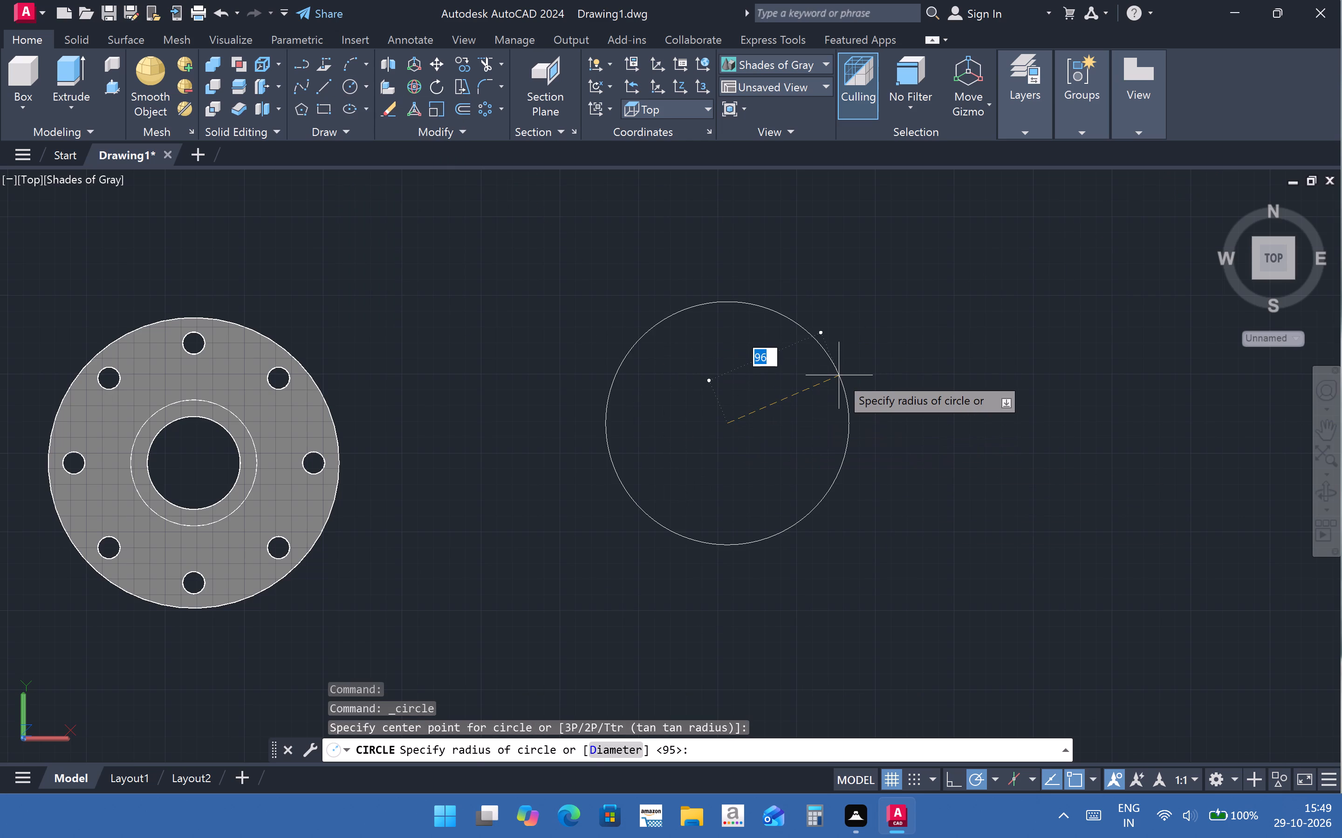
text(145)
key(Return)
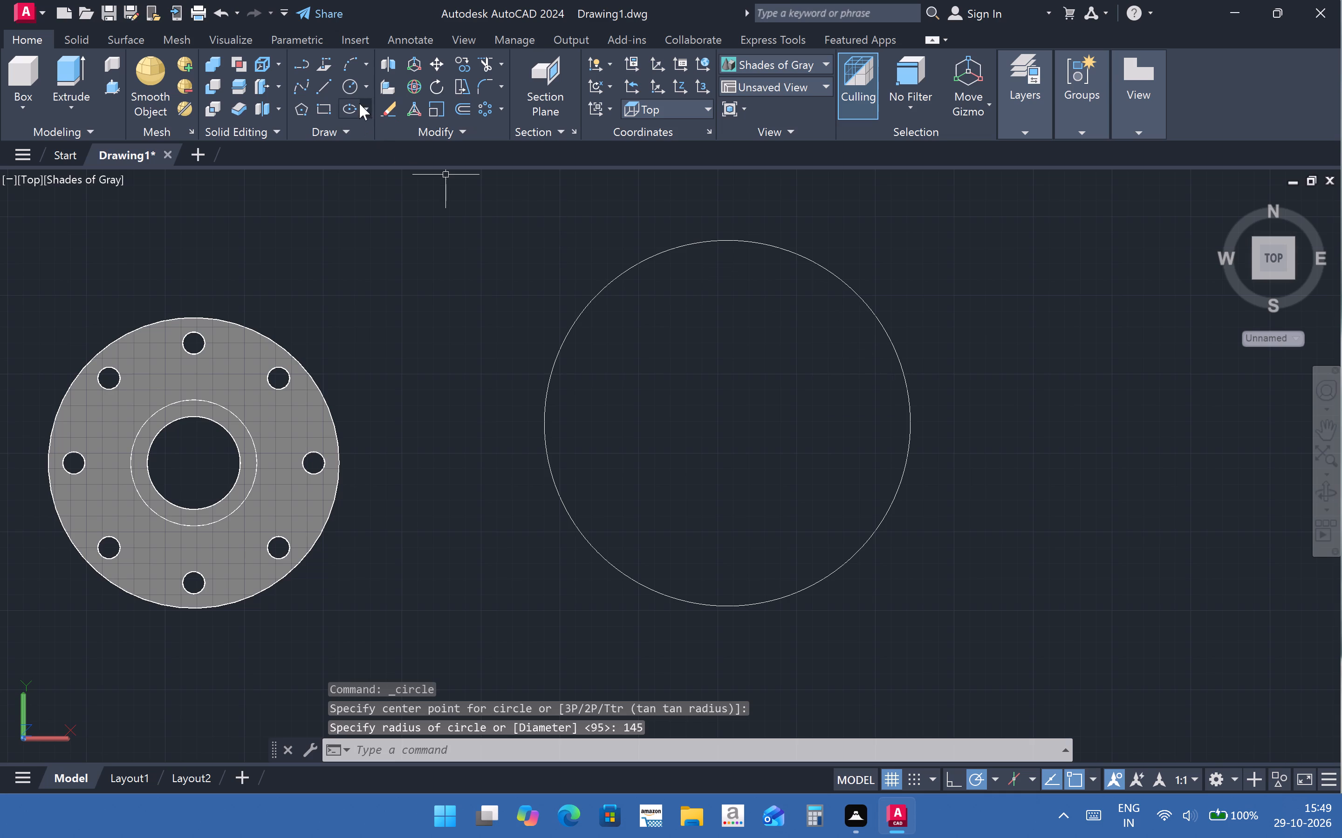
Draw a circle of radius 127 concentric with the radius 145 circle.
click(352, 95)
click(725, 428)
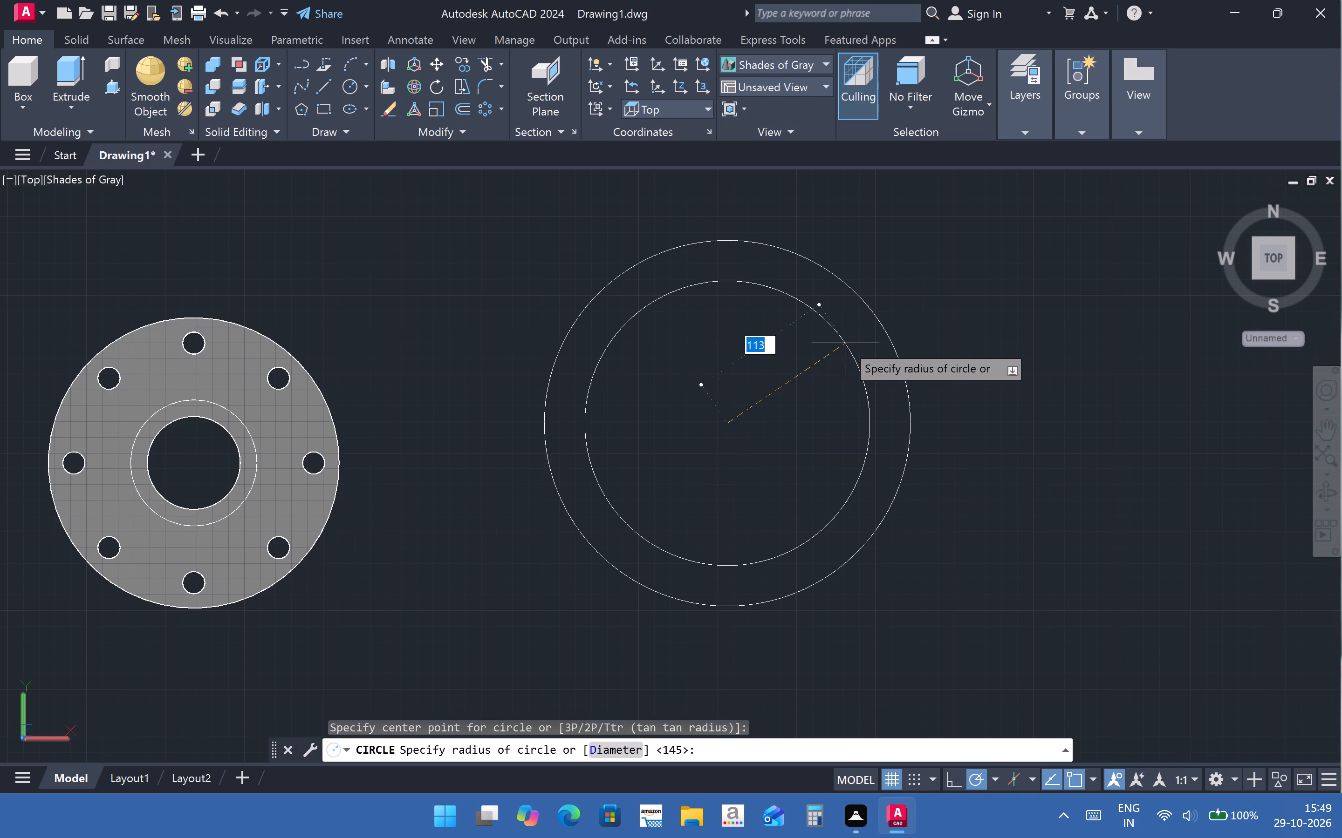
text(12)
key(7)
key(Return)
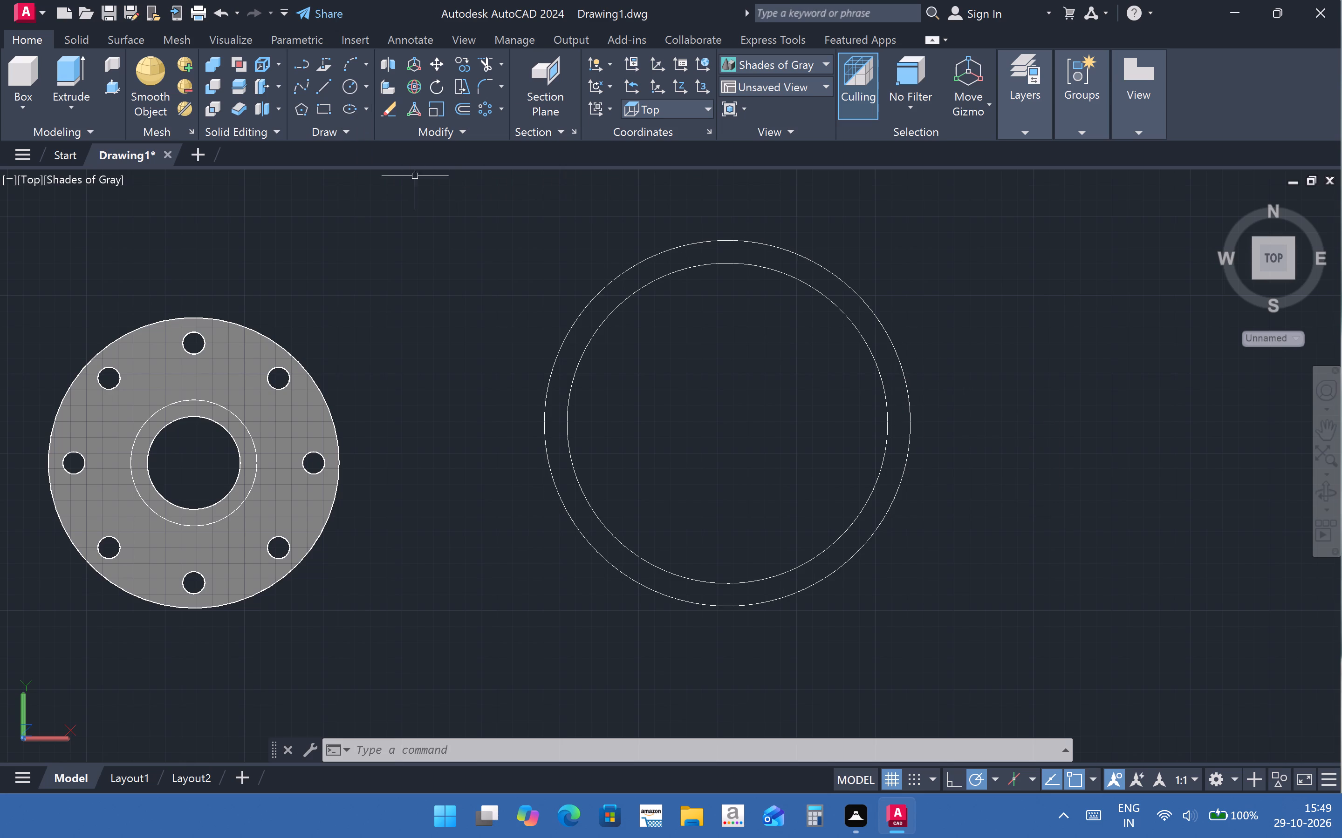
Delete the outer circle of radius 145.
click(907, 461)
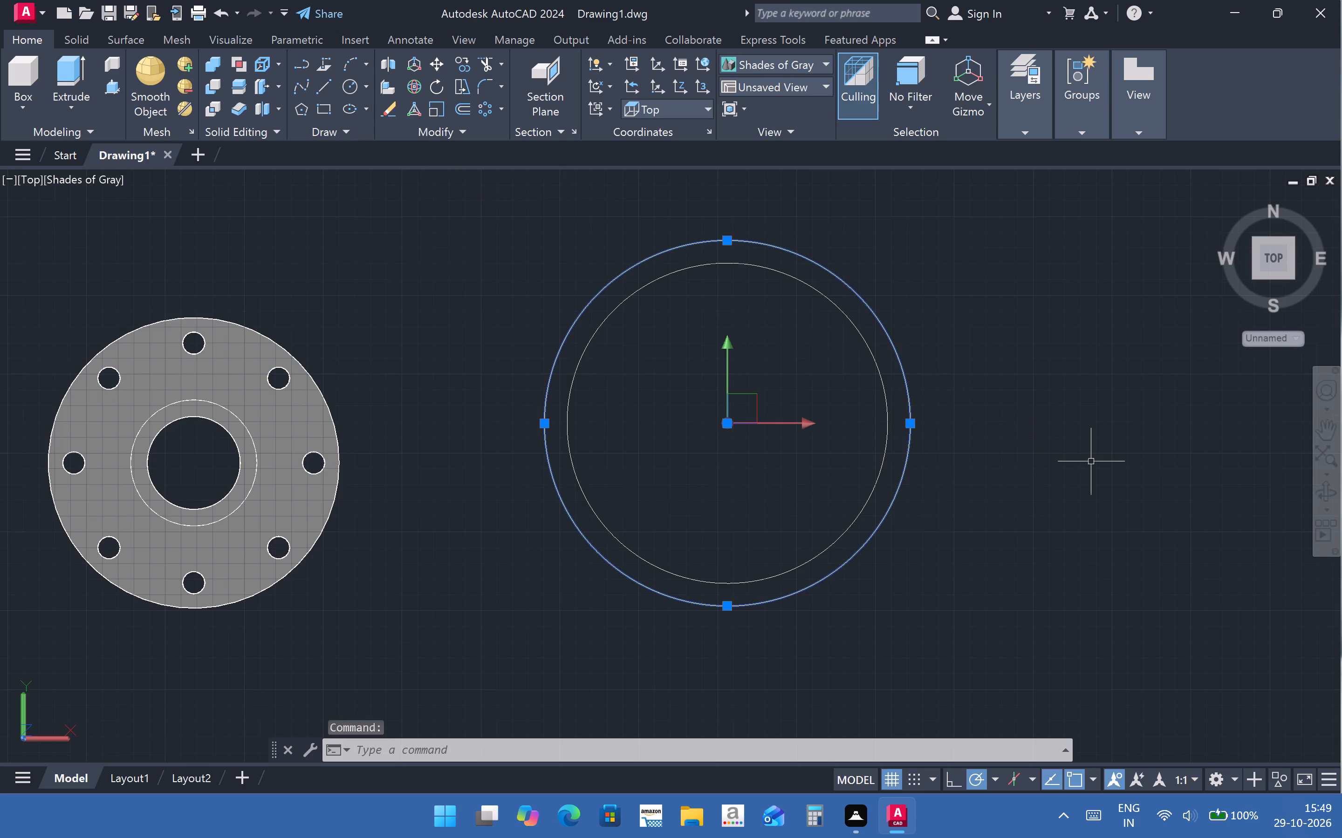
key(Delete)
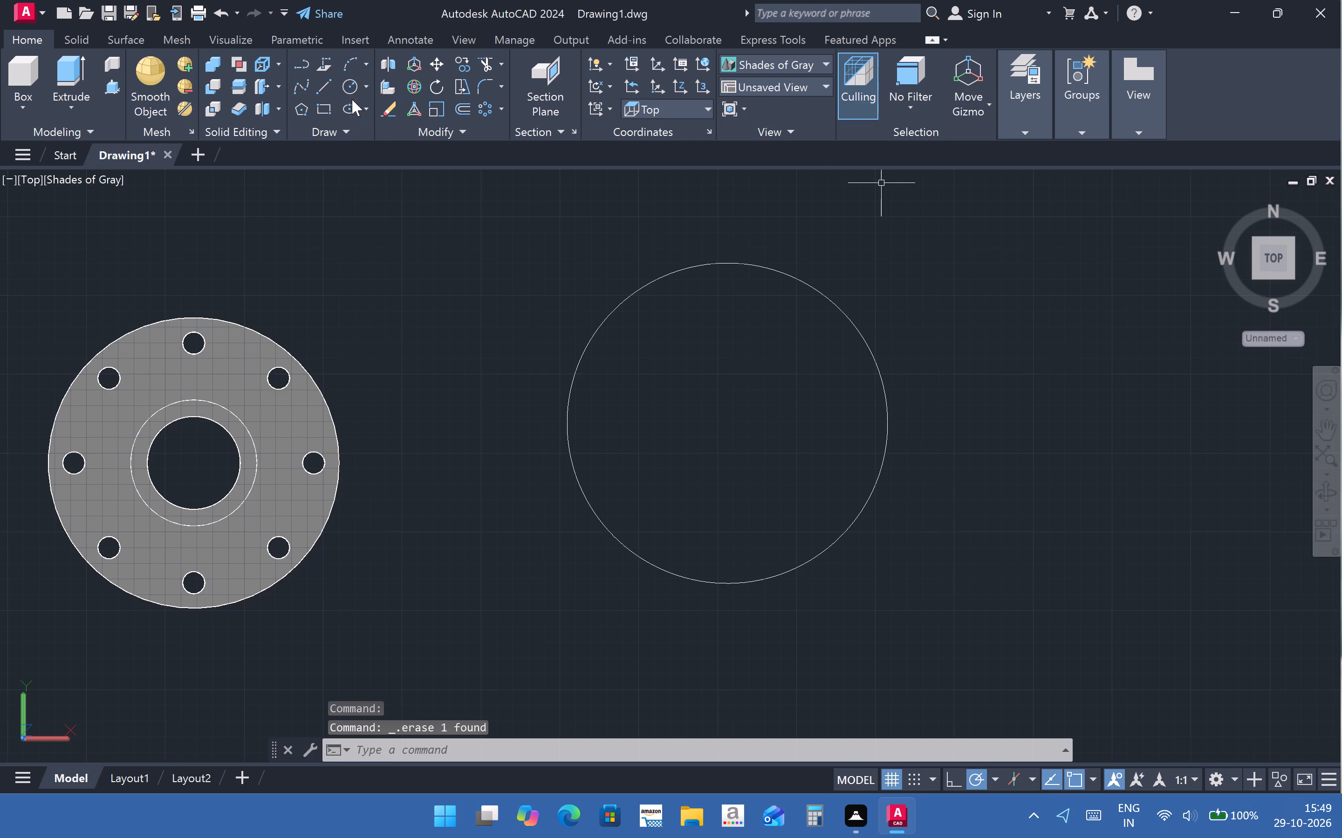
Draw a circle of radius 63 centred on the remaining radius 127 circle.
click(352, 95)
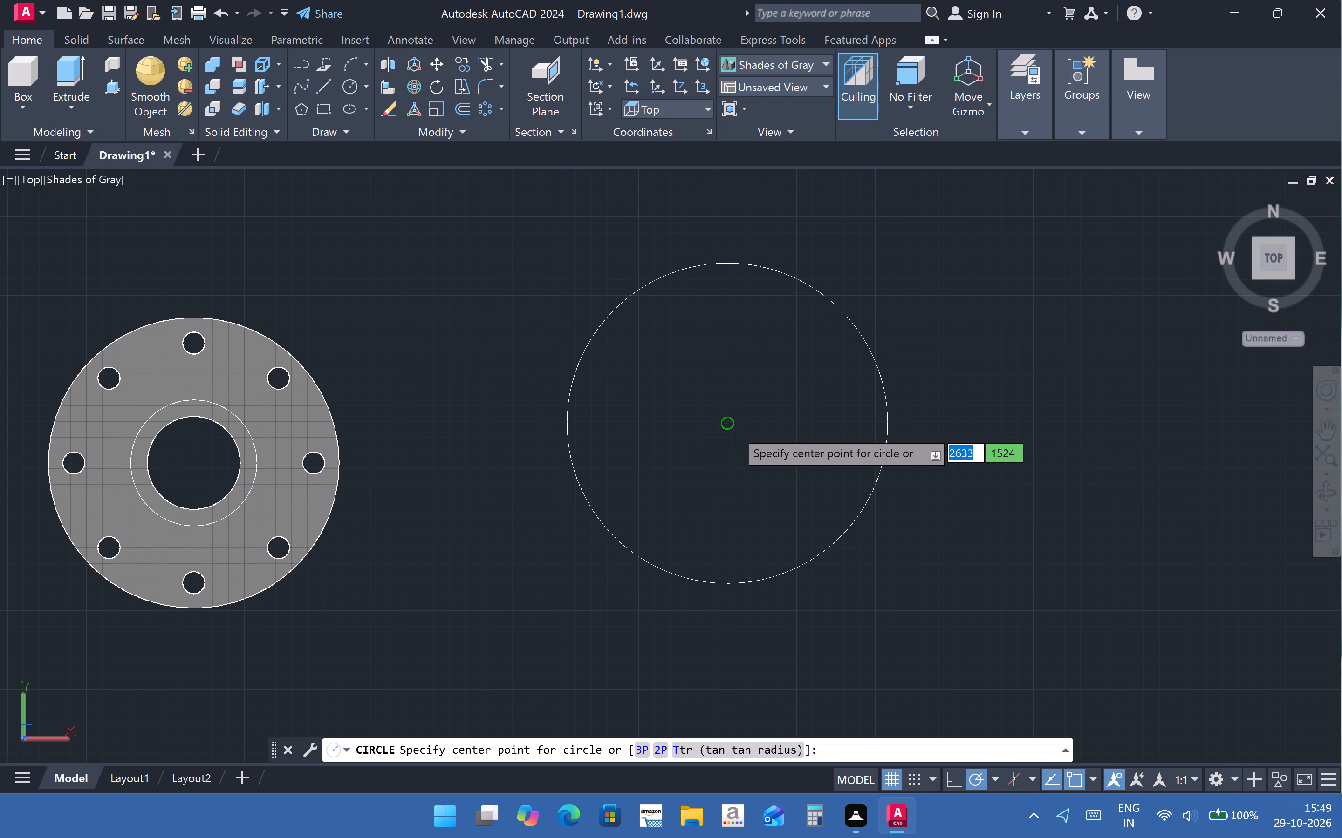
click(733, 428)
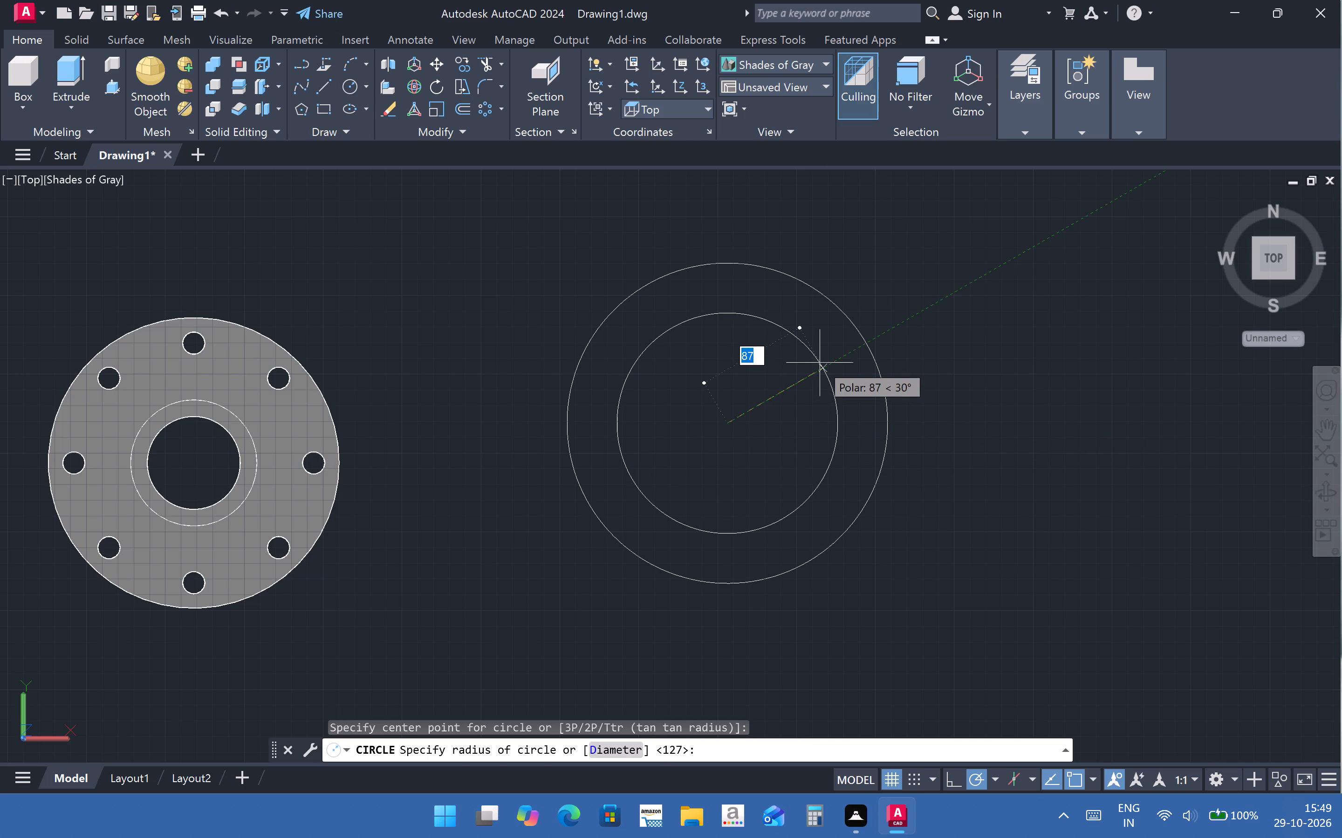
key(6)
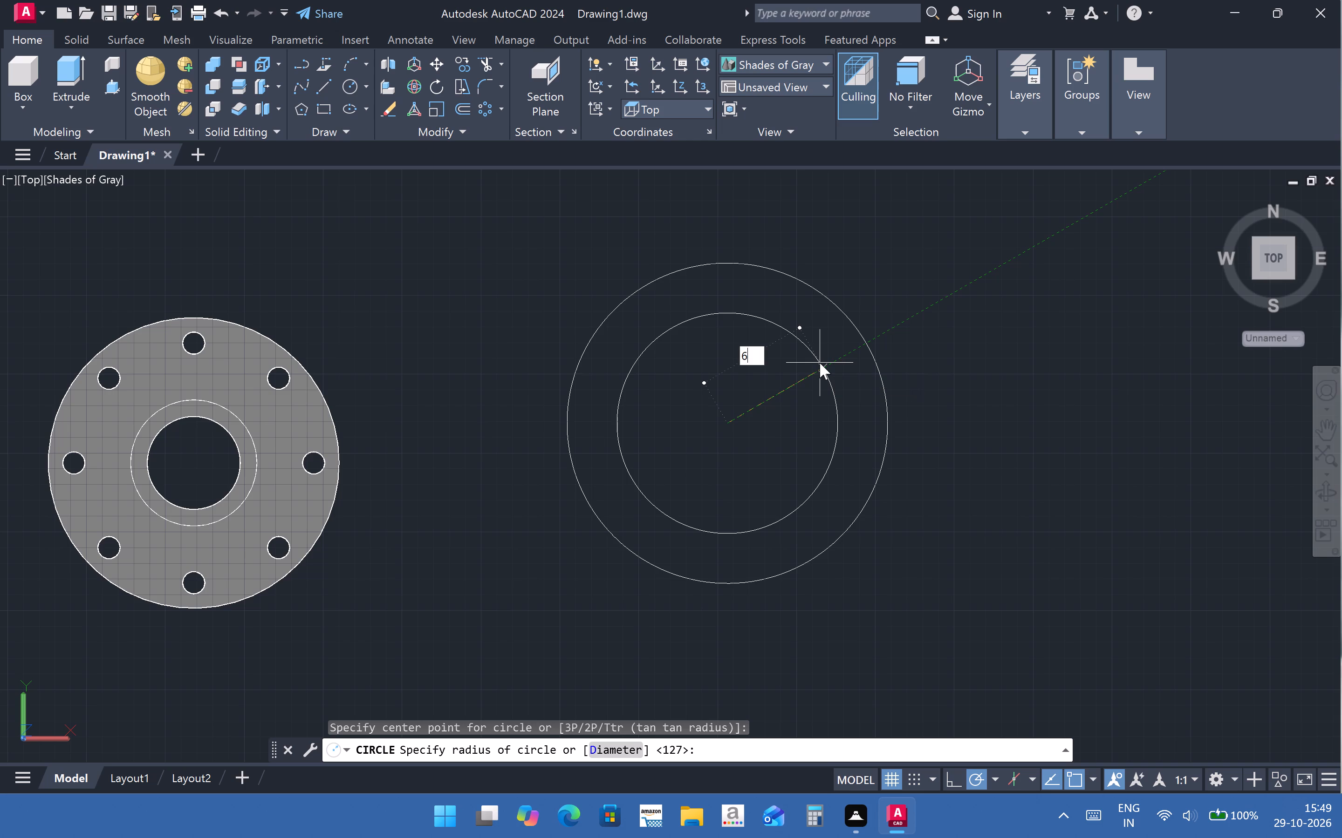
key(3)
key(Return)
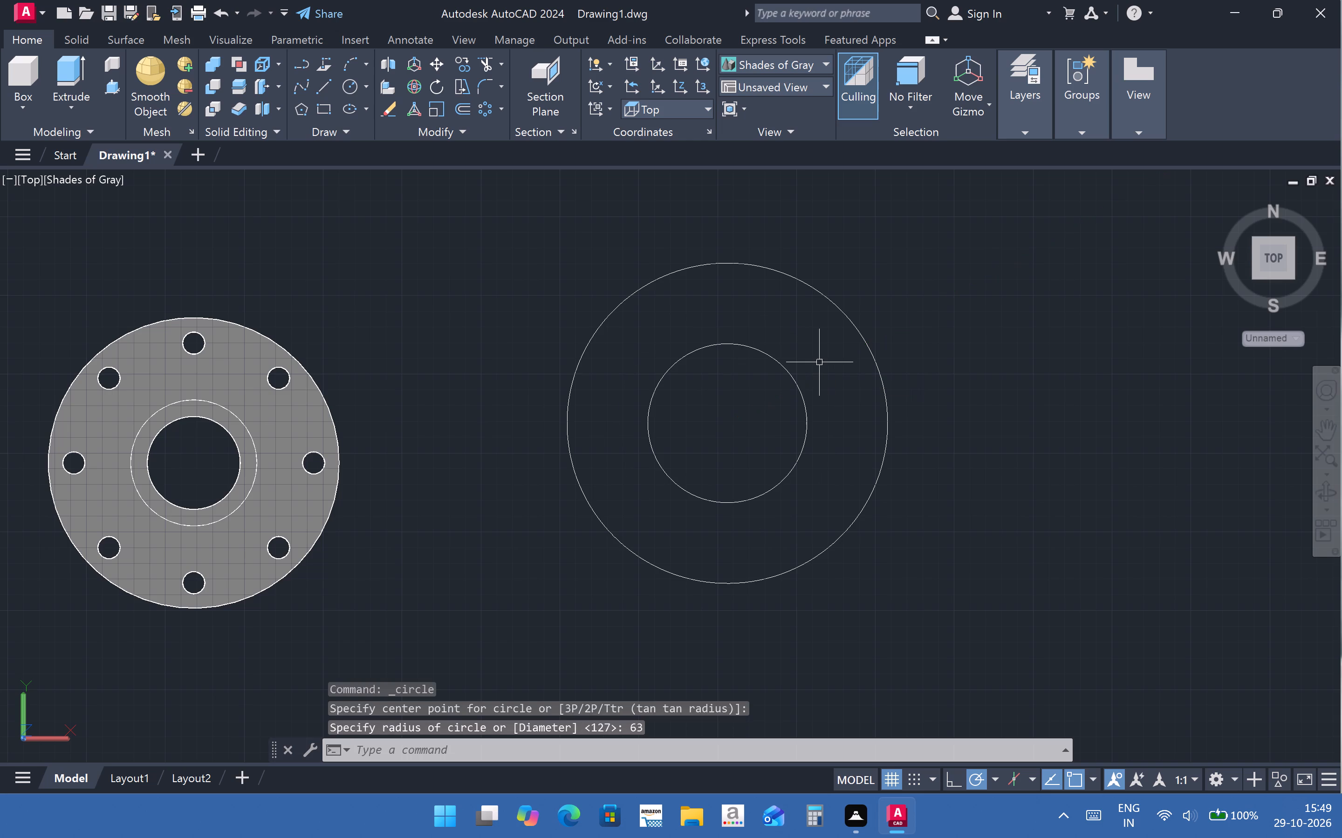
Draw a horizontal diameter line across the radius 127 circle, from its left quadrant to its right quadrant.
click(328, 87)
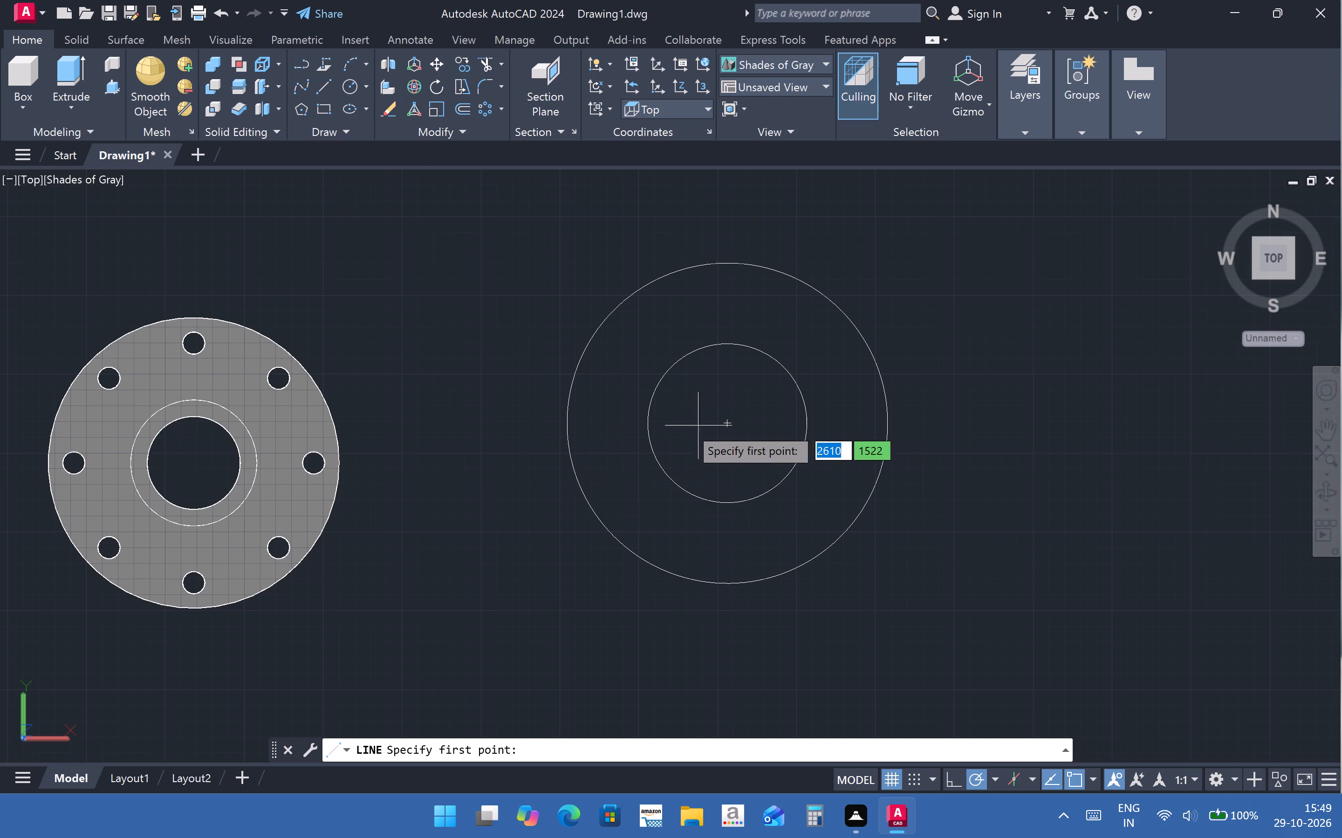
click(565, 428)
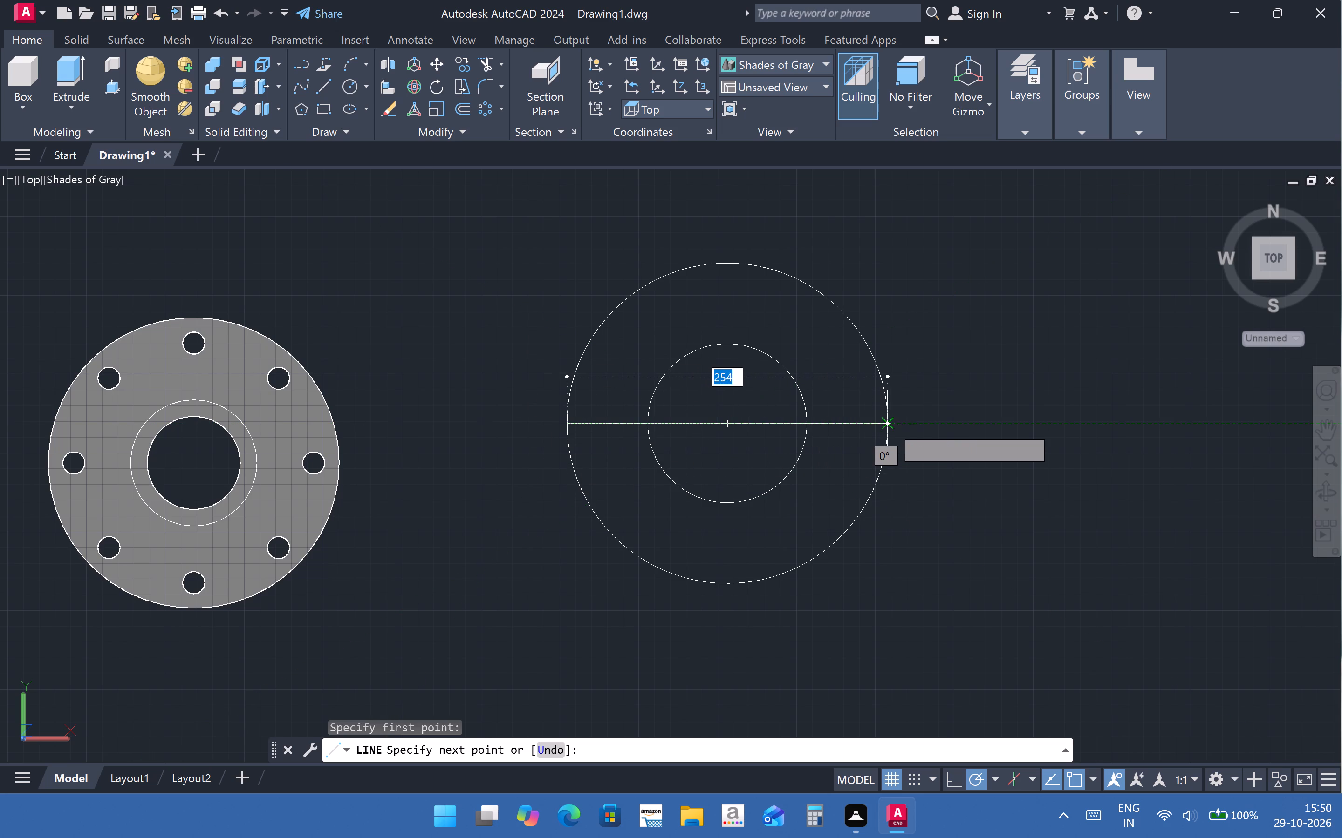
click(890, 425)
key(Escape)
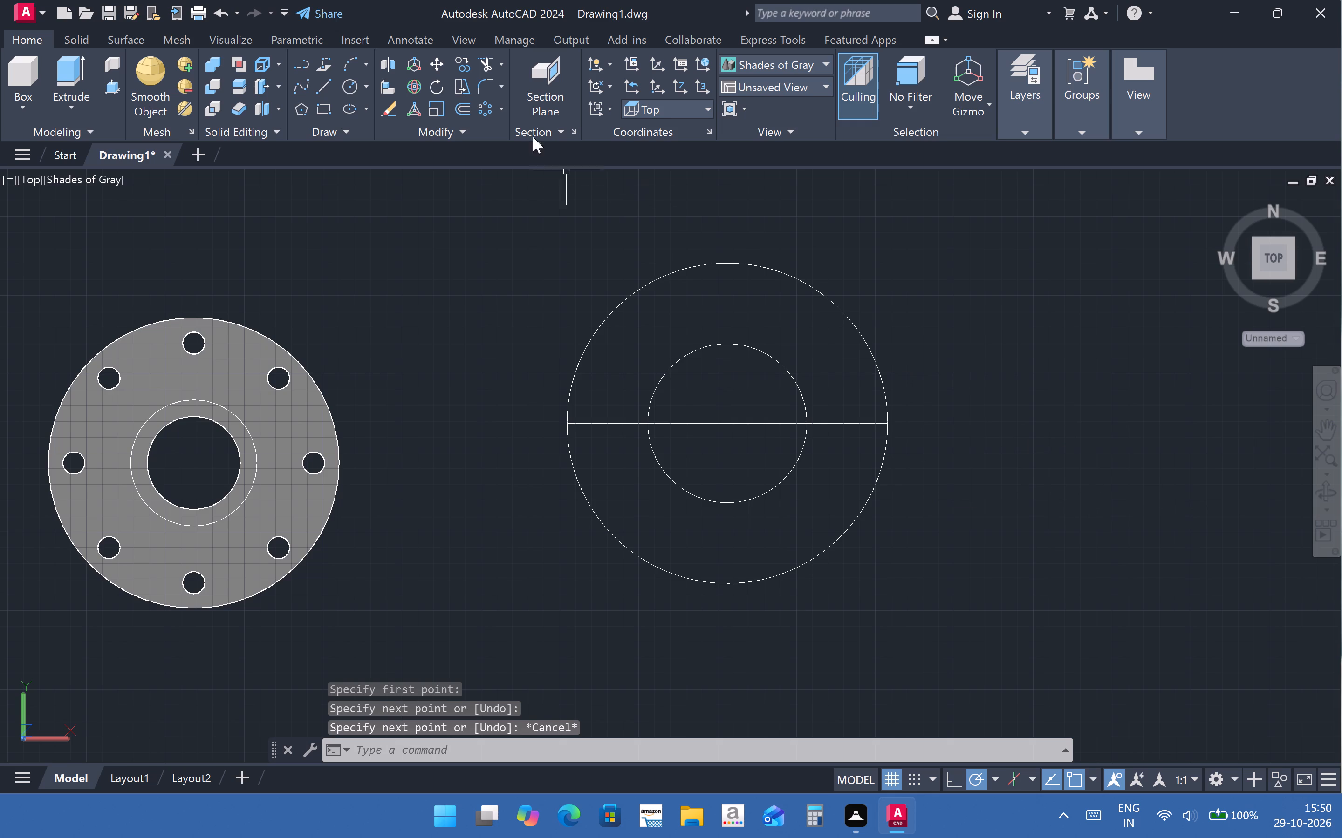
Trim away the upper halves of both concentric circles above the horizontal diameter line.
click(489, 72)
drag(576, 284, 827, 380)
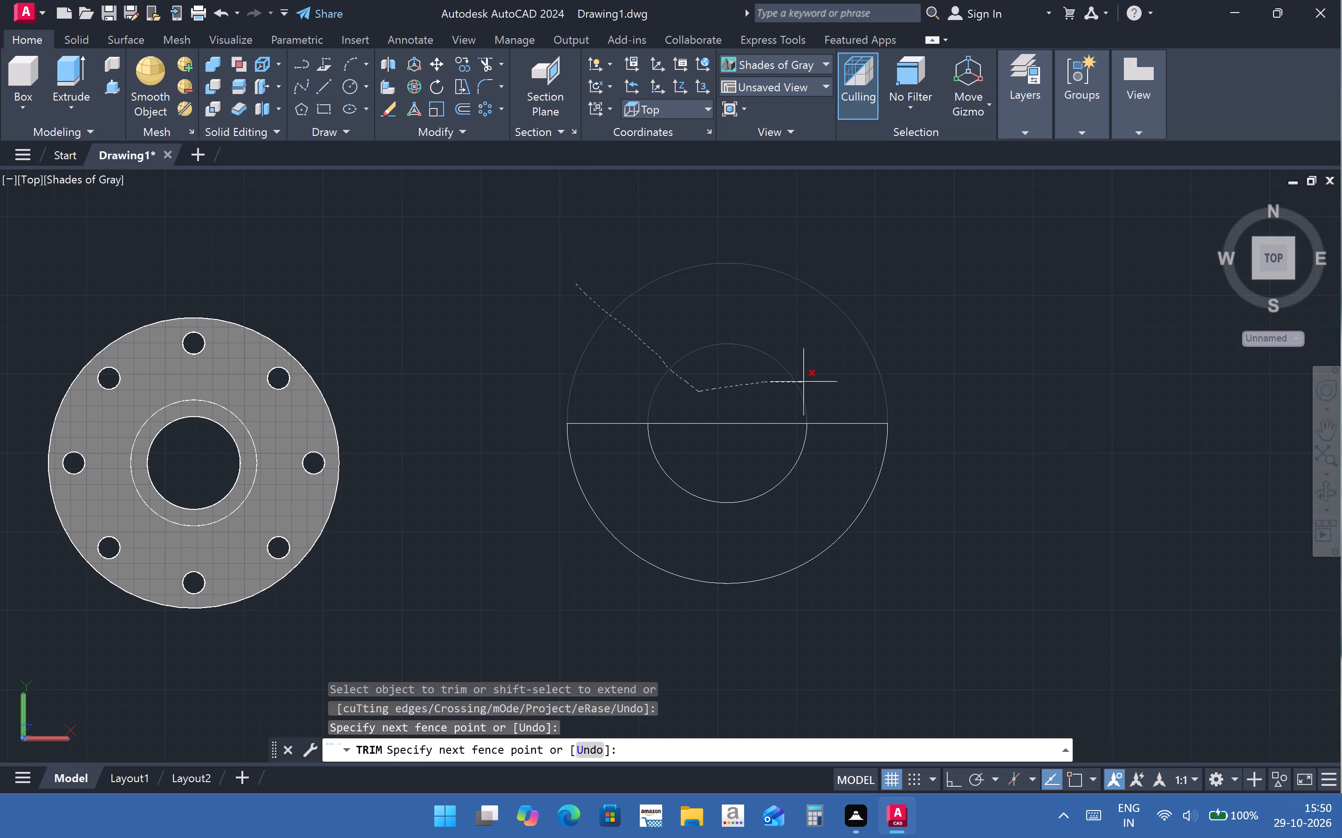
drag(827, 380, 845, 374)
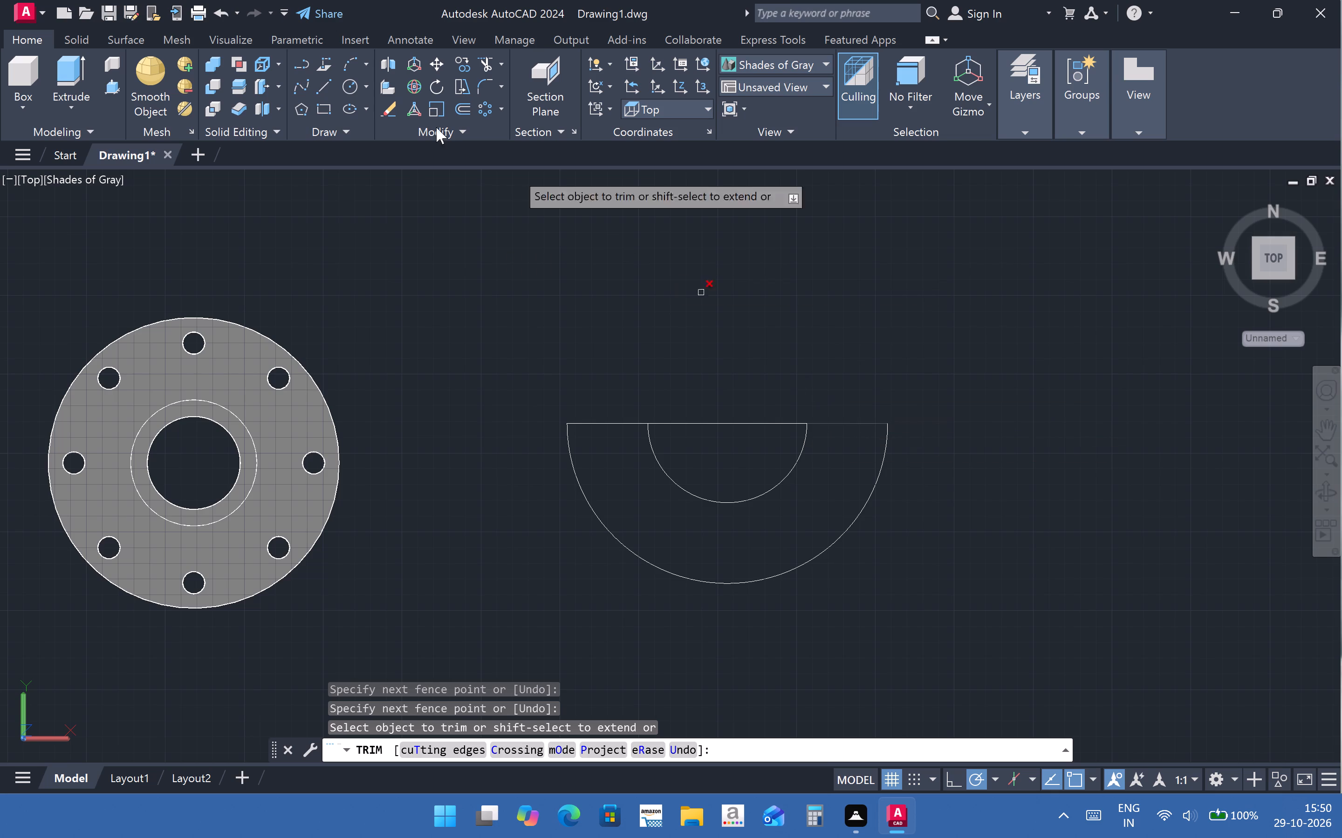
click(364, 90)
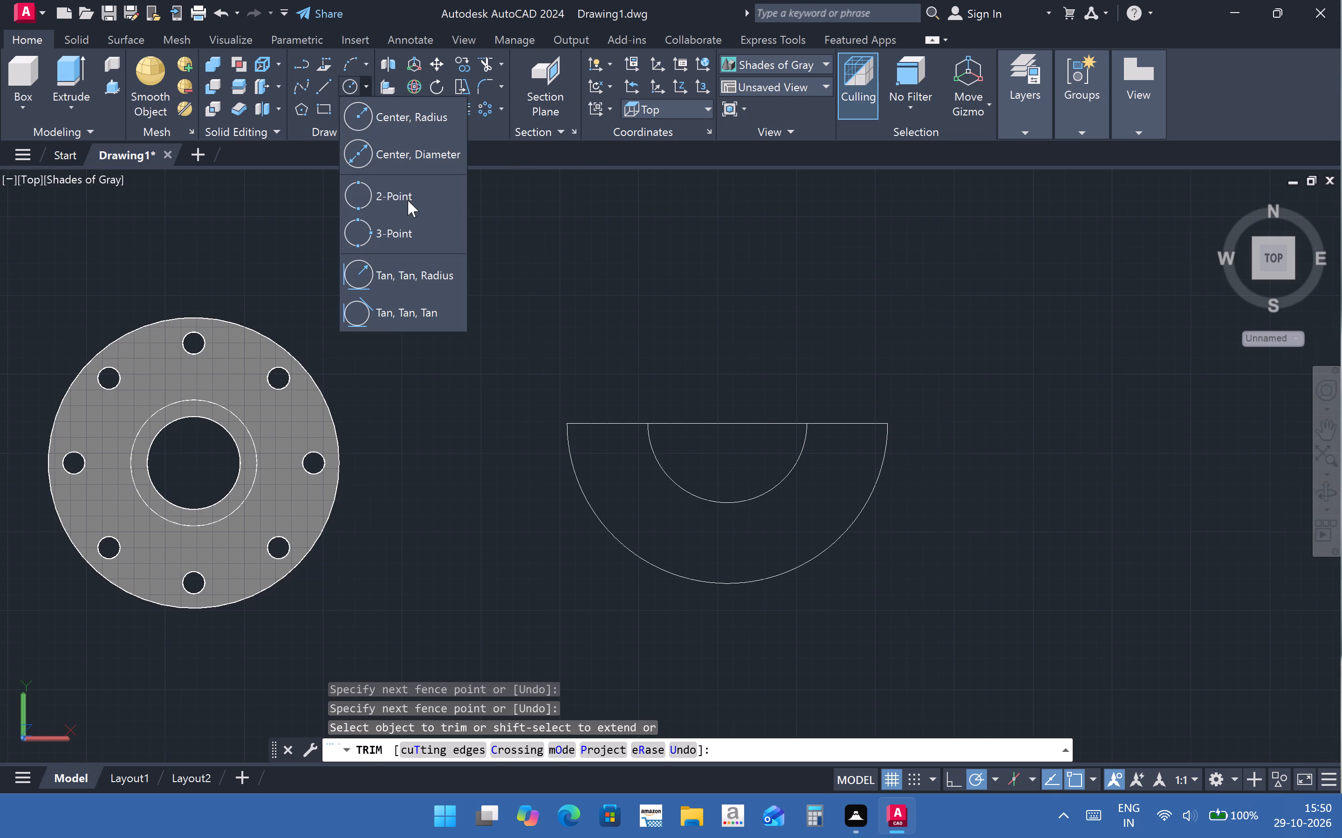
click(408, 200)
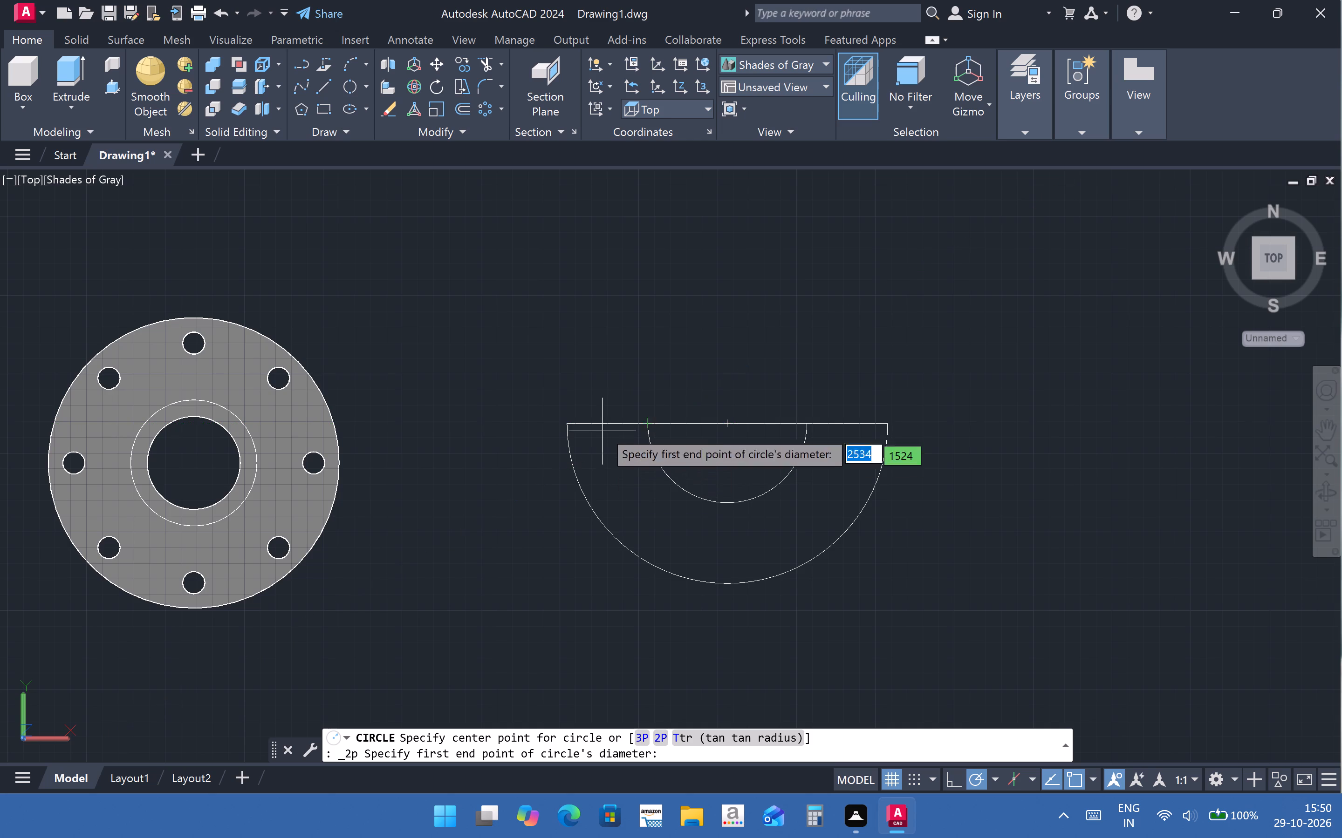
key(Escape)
Trim the middle part of the horizontal line between the two ends of the inner arc.
click(479, 66)
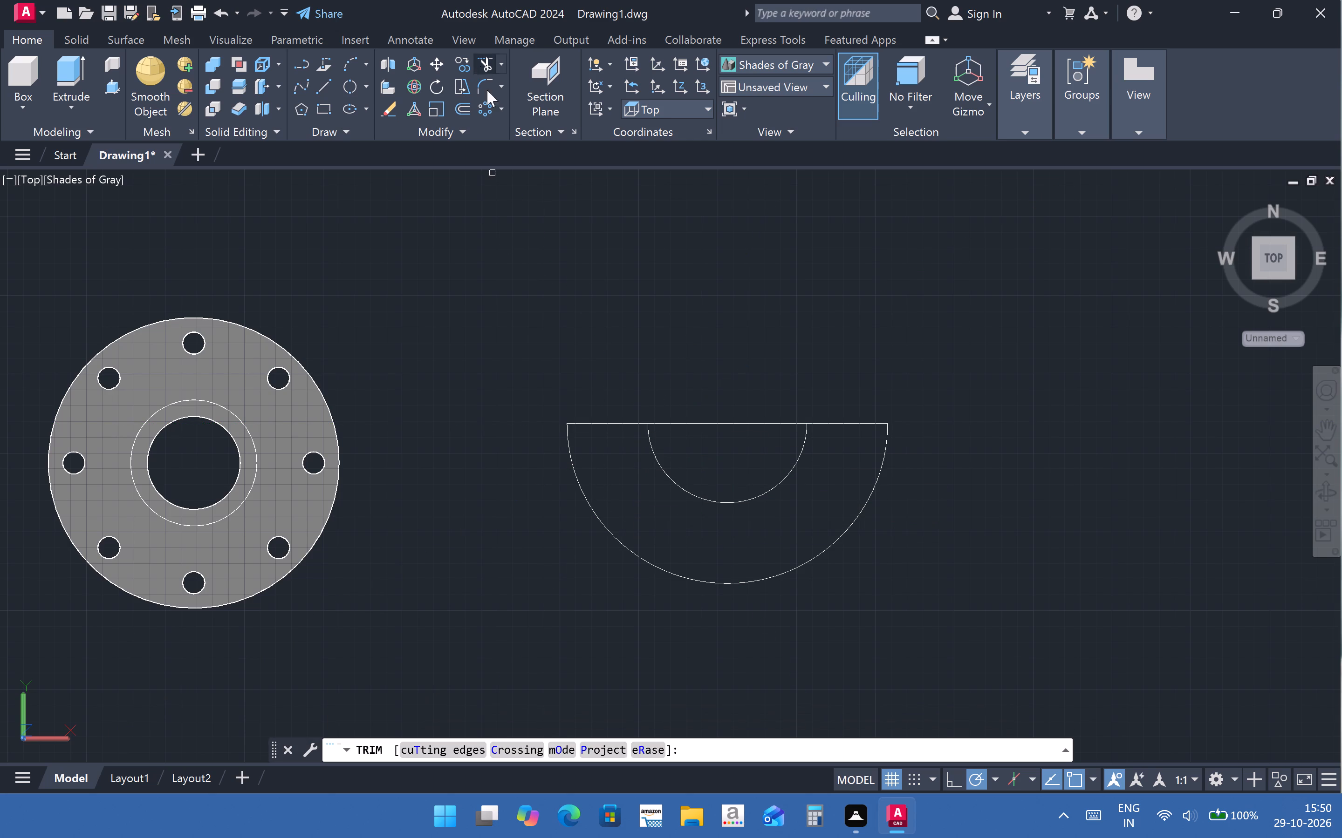
drag(706, 446, 767, 422)
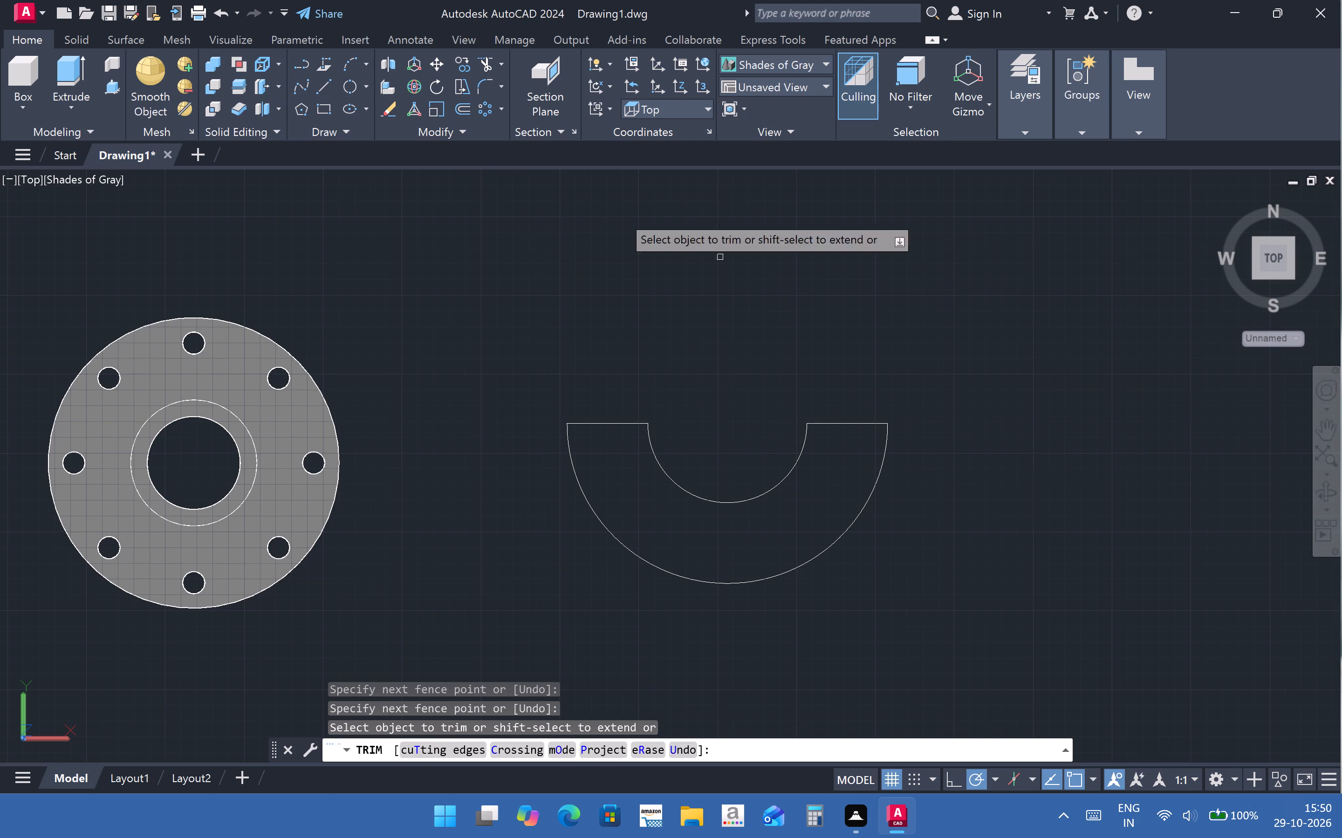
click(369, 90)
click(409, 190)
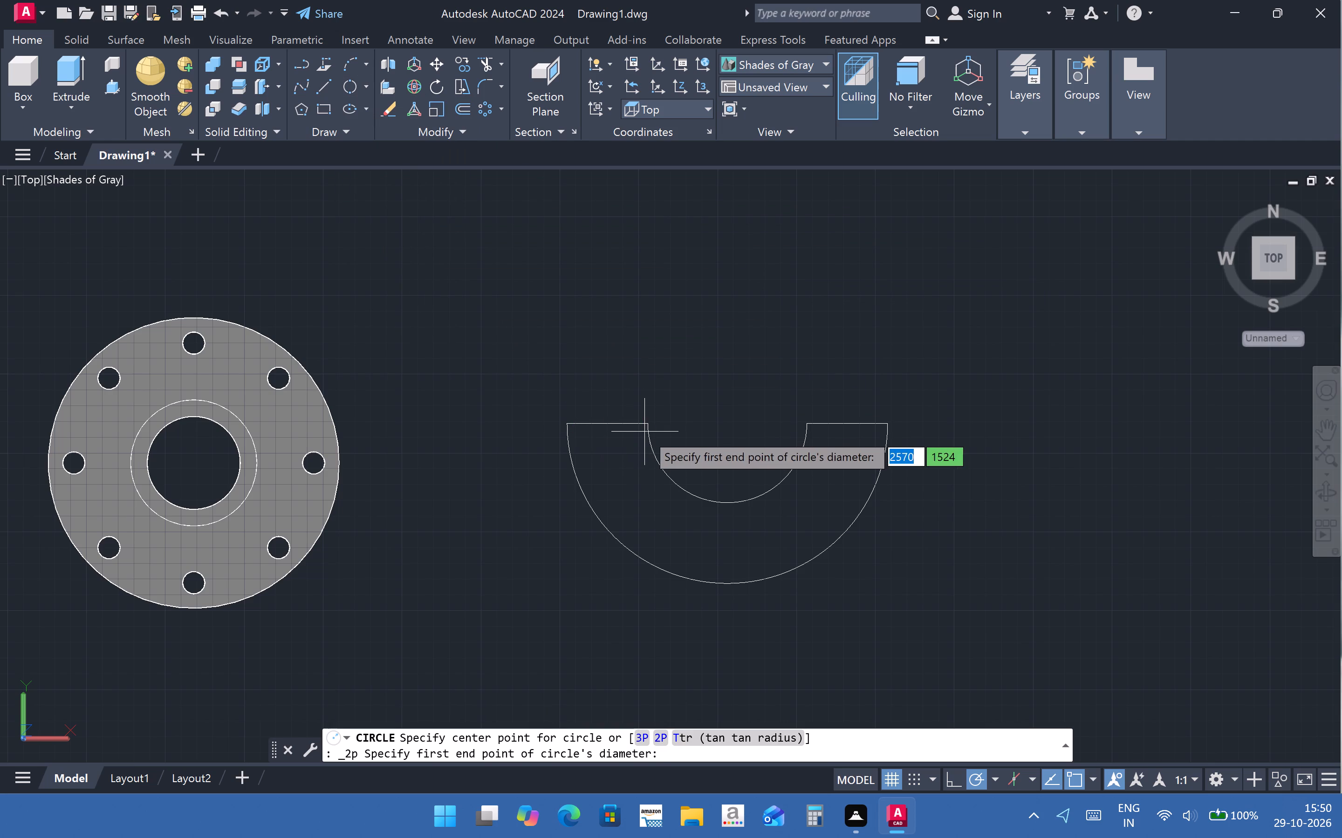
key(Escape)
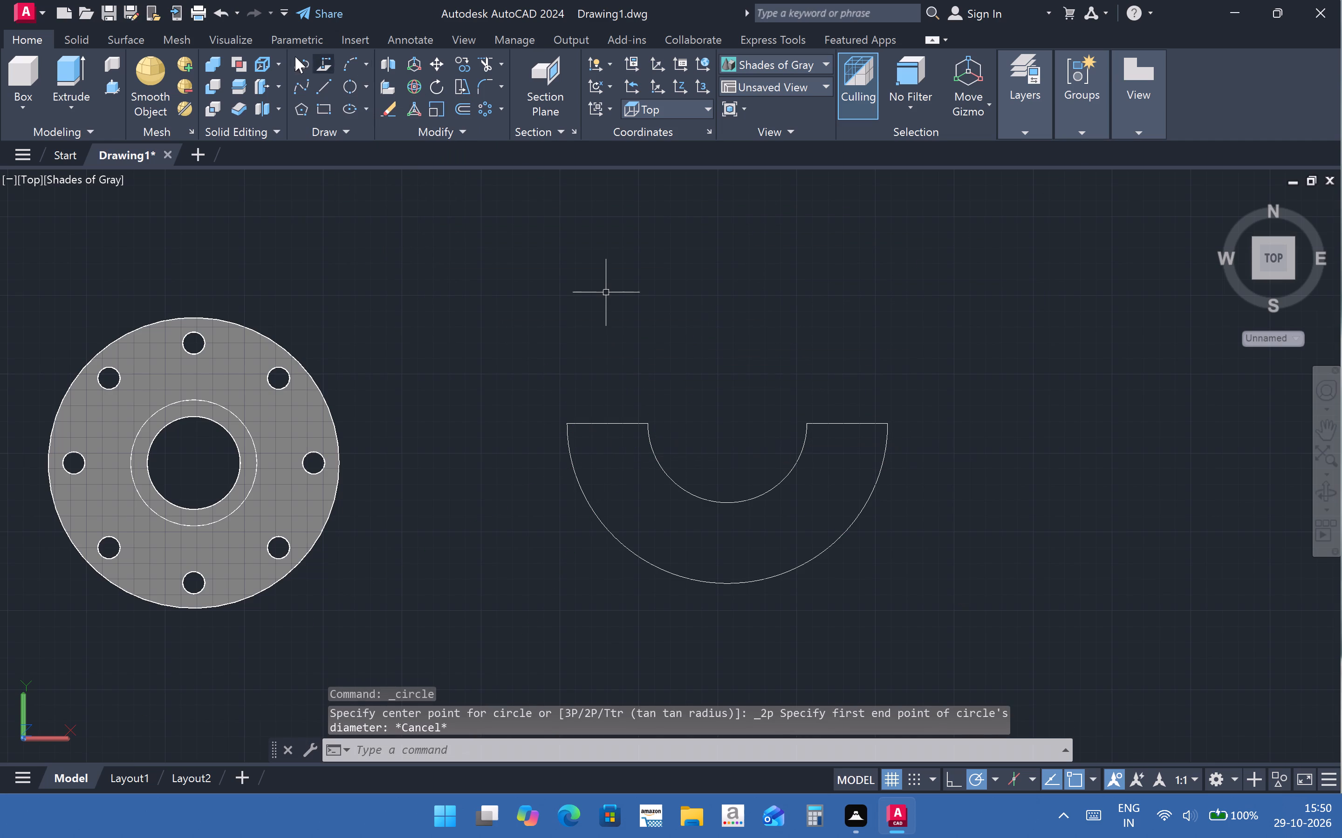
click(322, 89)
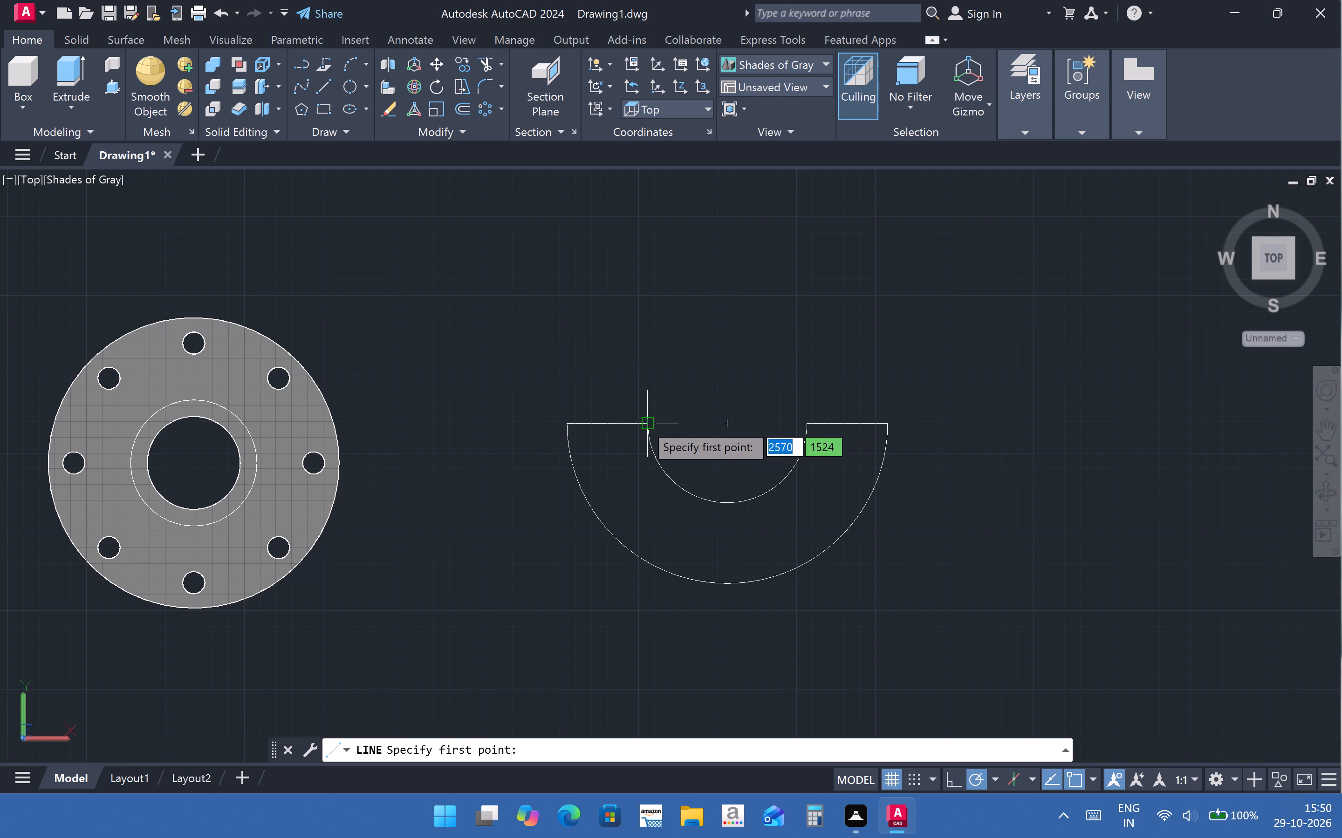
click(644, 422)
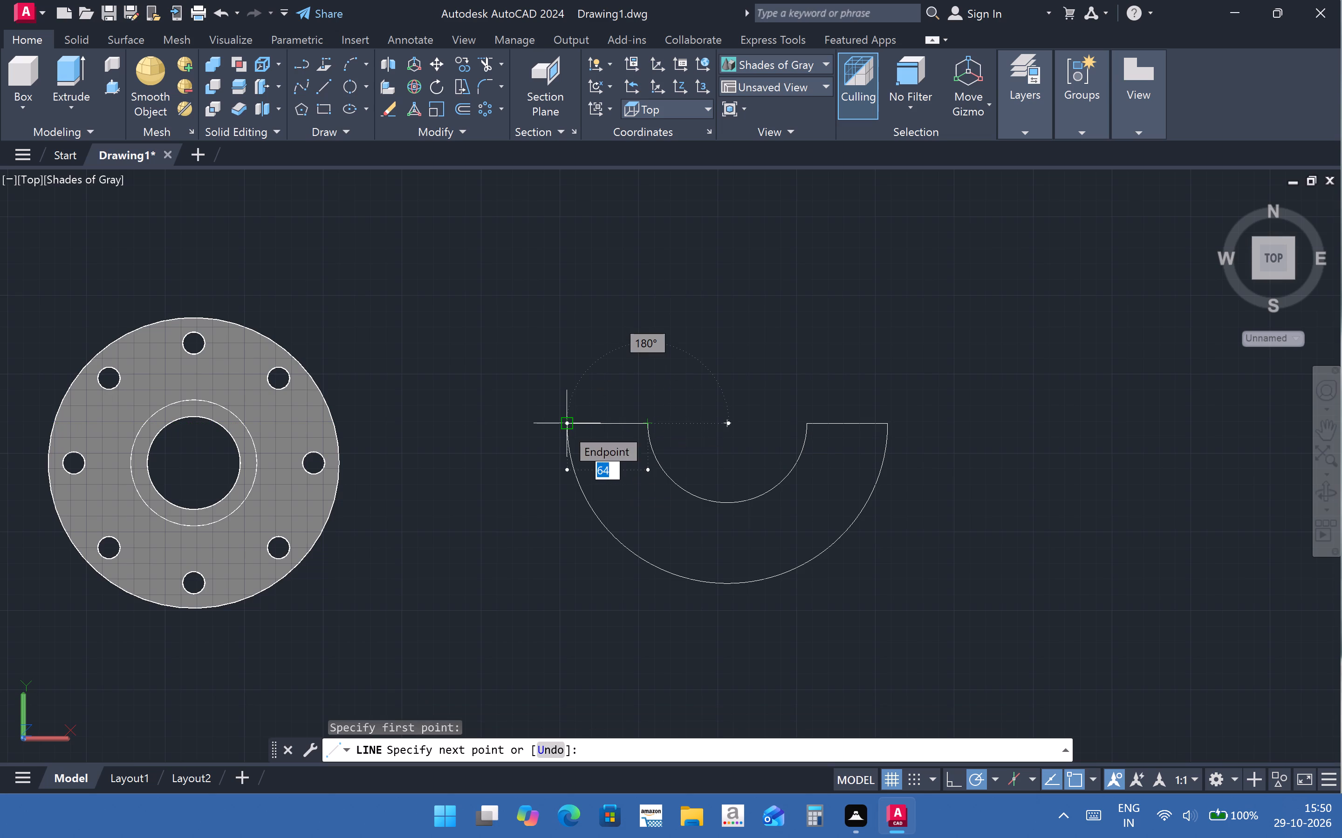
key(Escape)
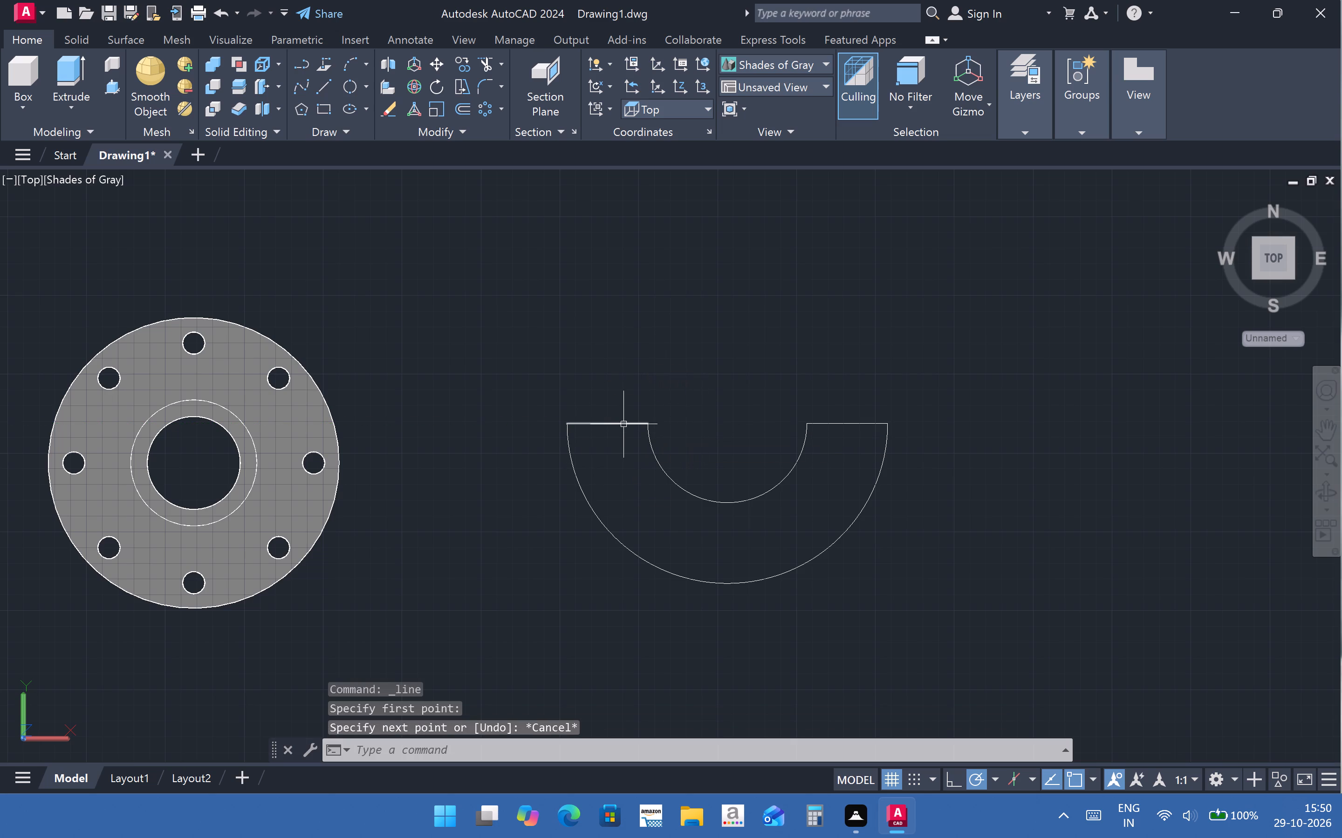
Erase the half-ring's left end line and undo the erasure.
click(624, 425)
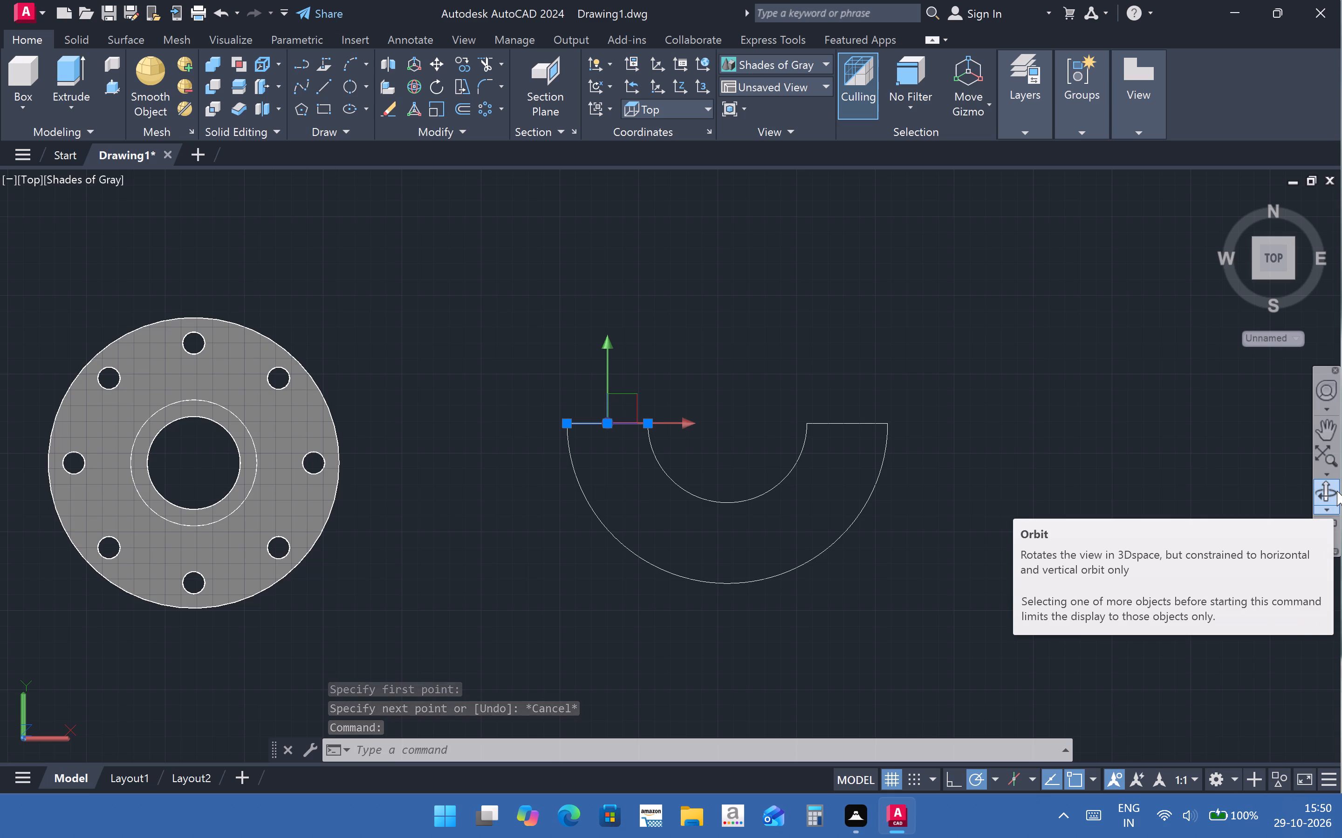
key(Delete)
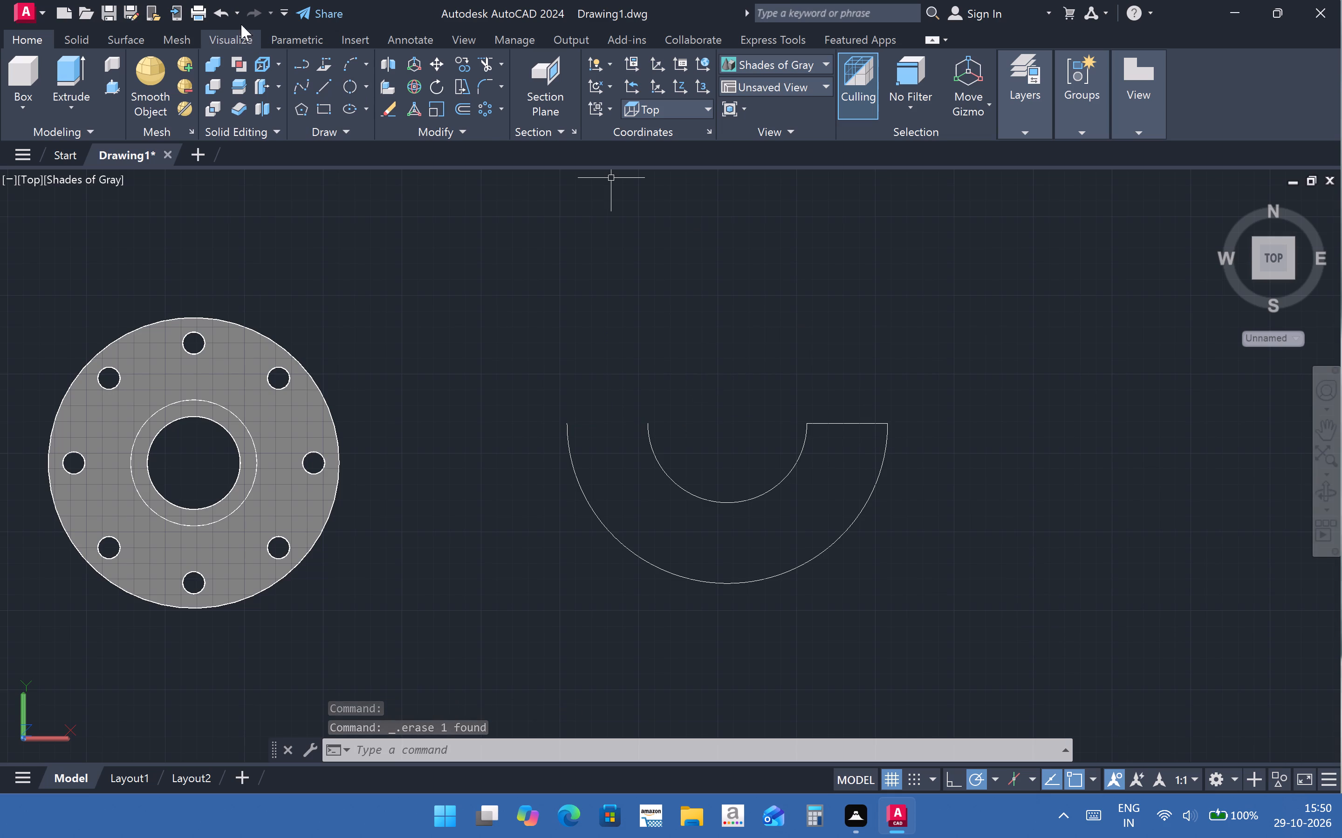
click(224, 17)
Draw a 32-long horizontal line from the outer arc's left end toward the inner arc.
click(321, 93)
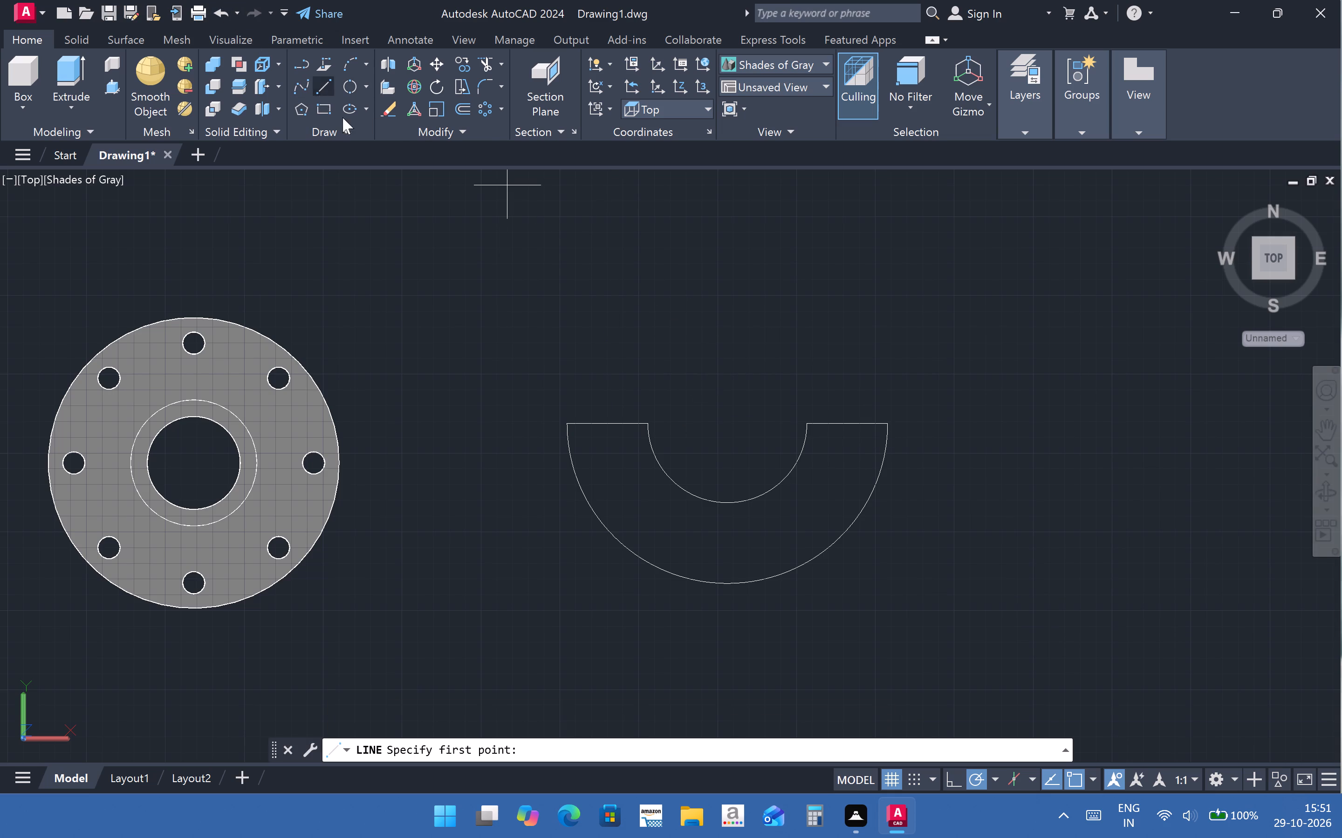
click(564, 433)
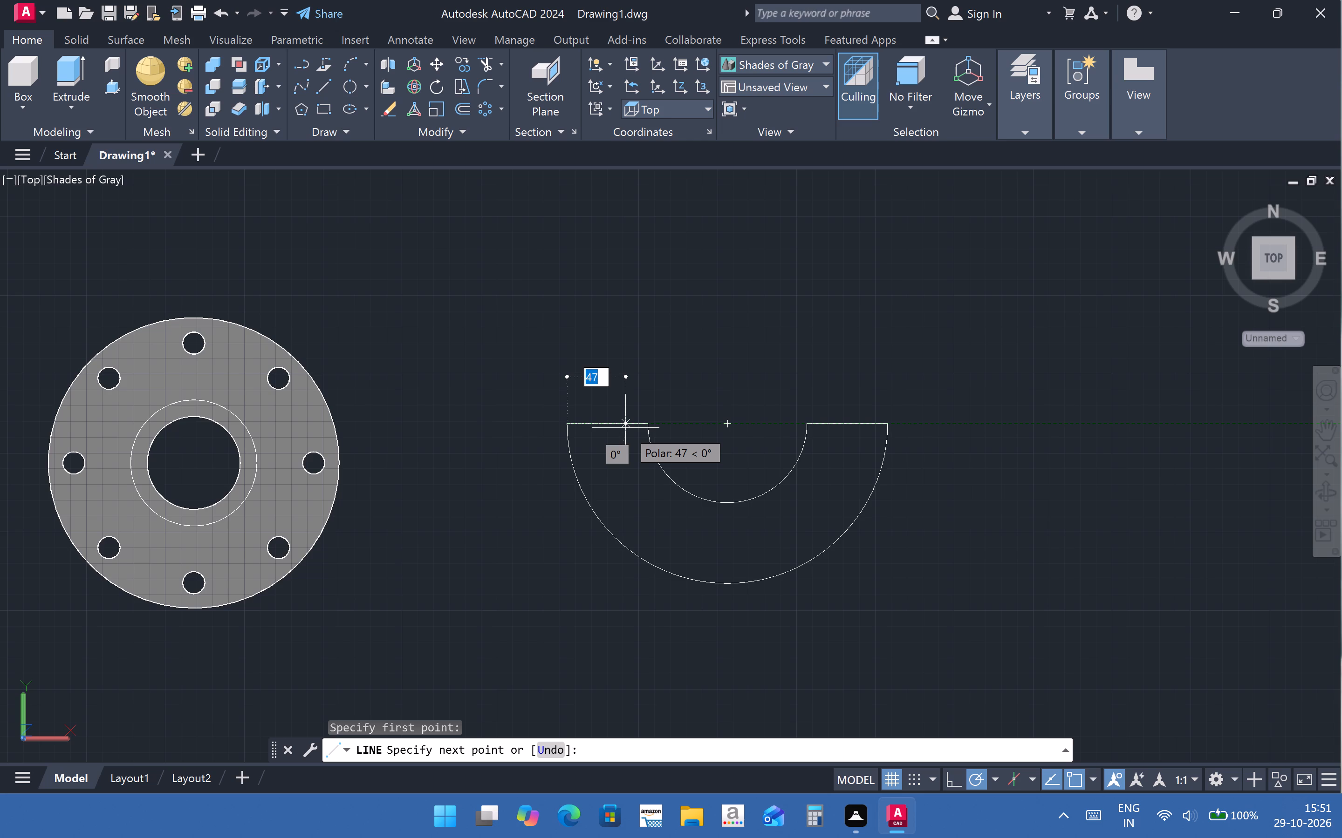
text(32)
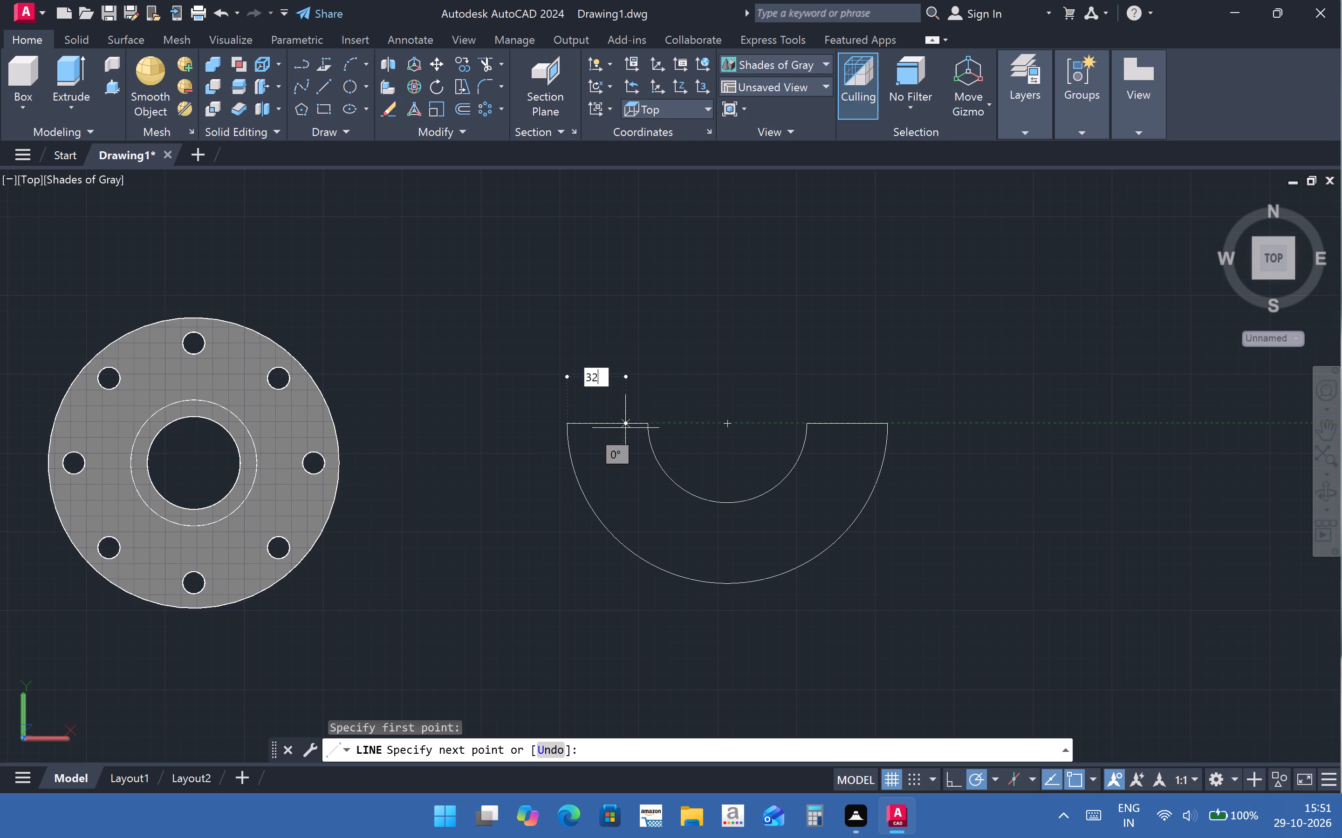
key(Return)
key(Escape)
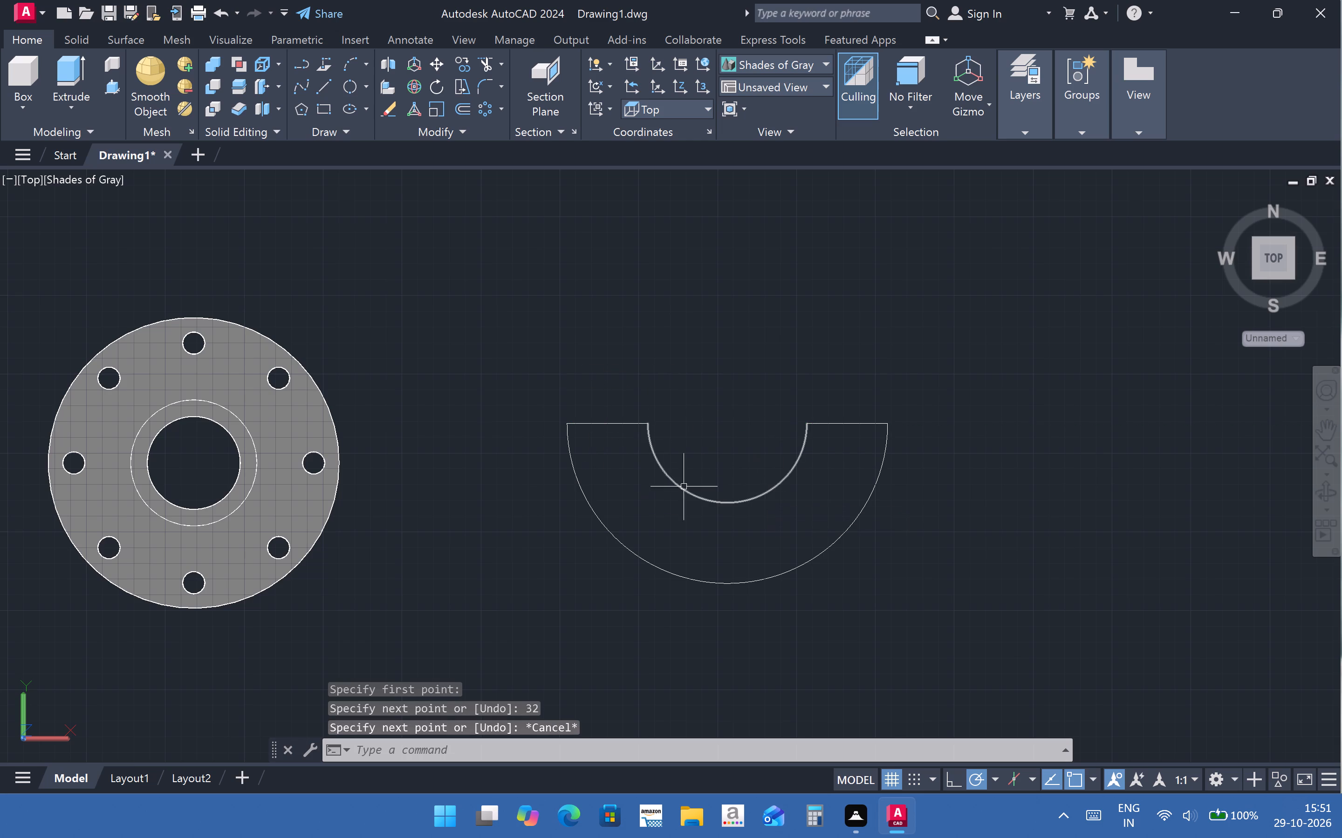
Erase both overlapping lines at the half-ring's left end, the full-length one and the 32-long one.
click(594, 426)
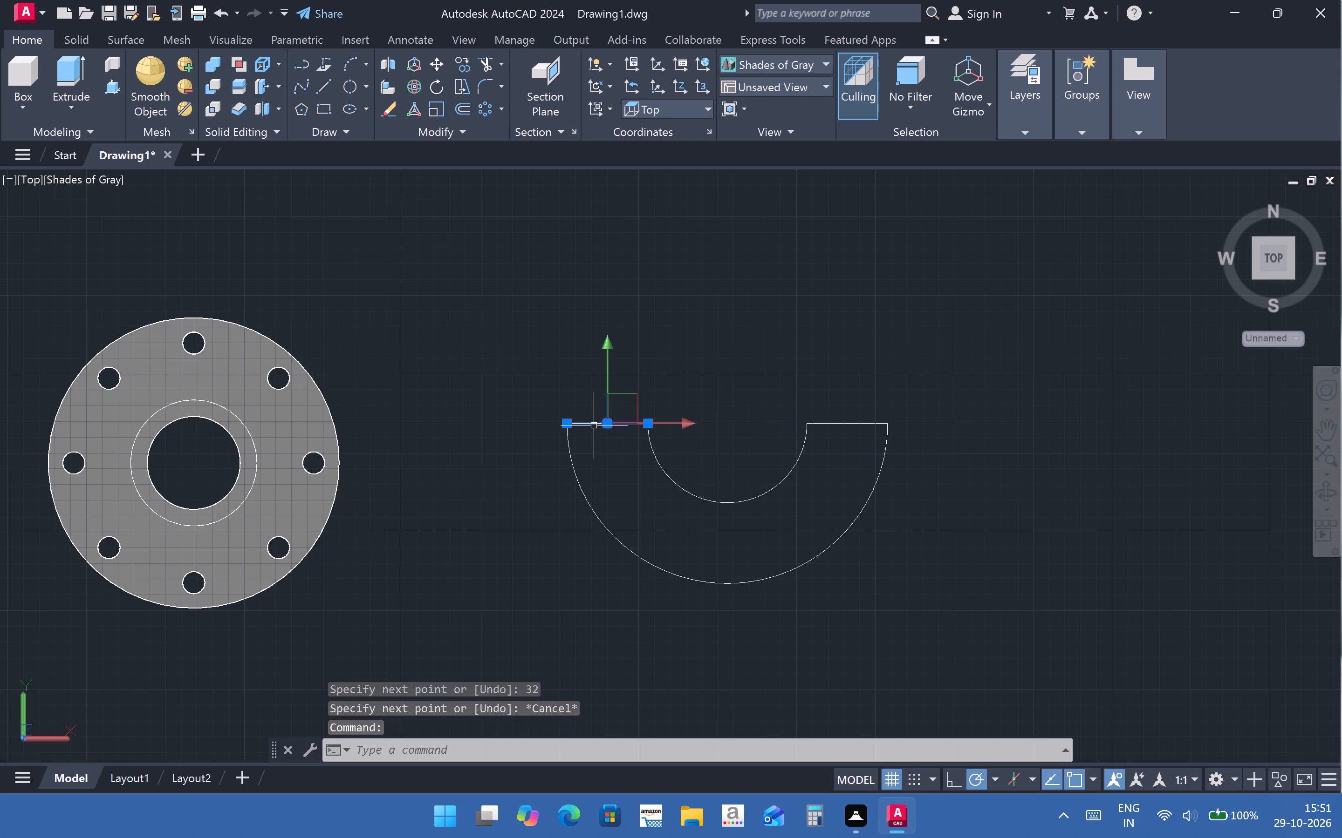
click(760, 452)
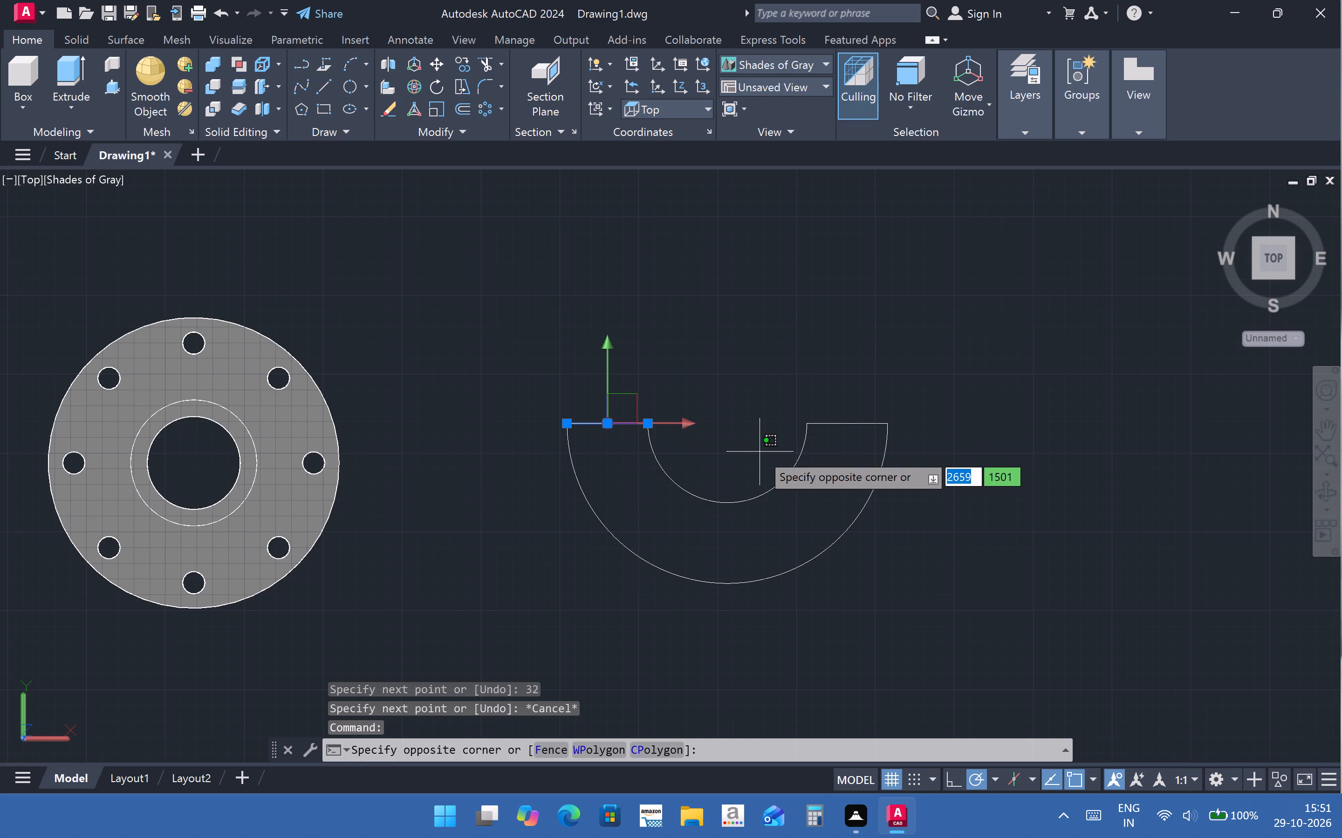
key(Escape)
key(Escape)
click(585, 422)
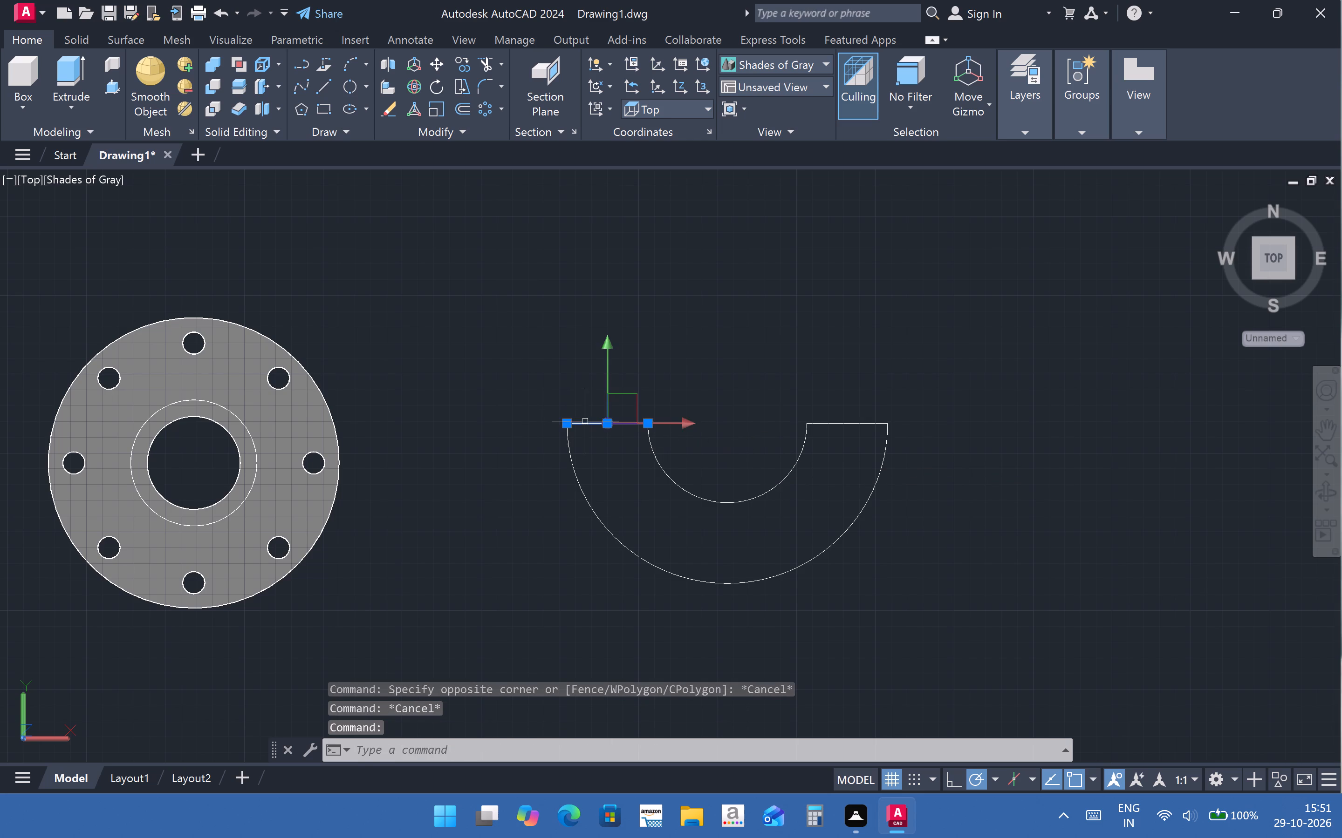
key(Delete)
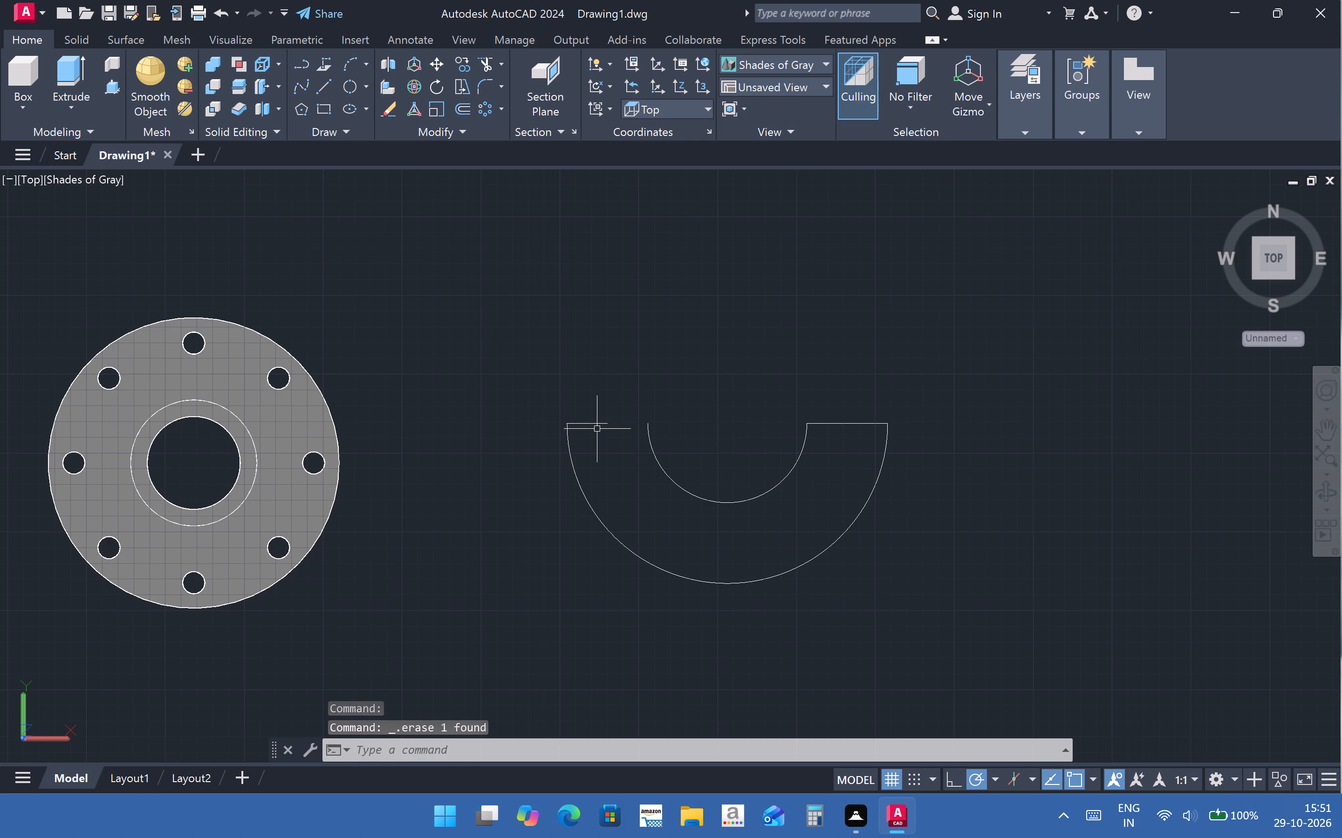
click(601, 427)
click(601, 424)
key(Delete)
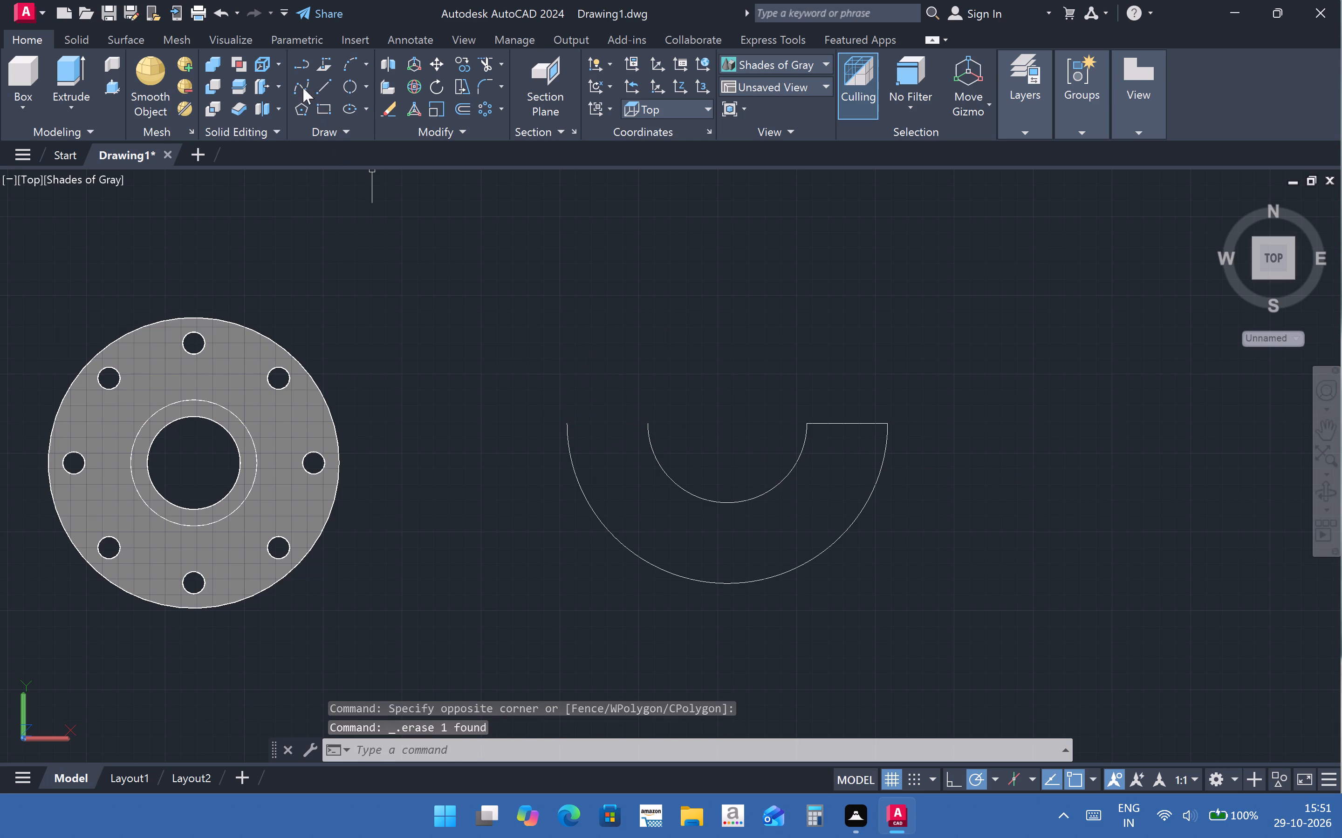
Close the half-ring's left end with two collinear lines, each about 32 long, meeting midway between the outer and inner arcs.
click(320, 90)
click(567, 421)
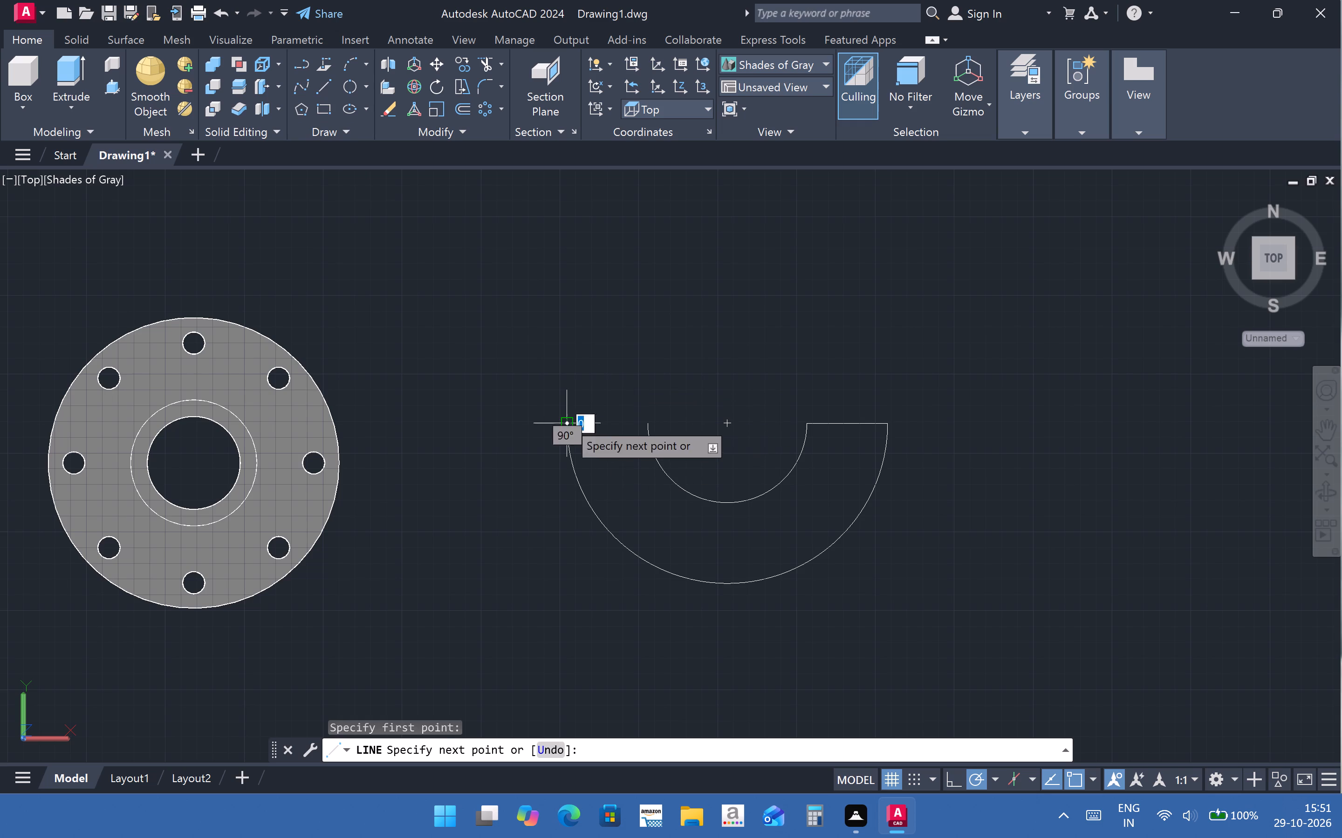
click(608, 422)
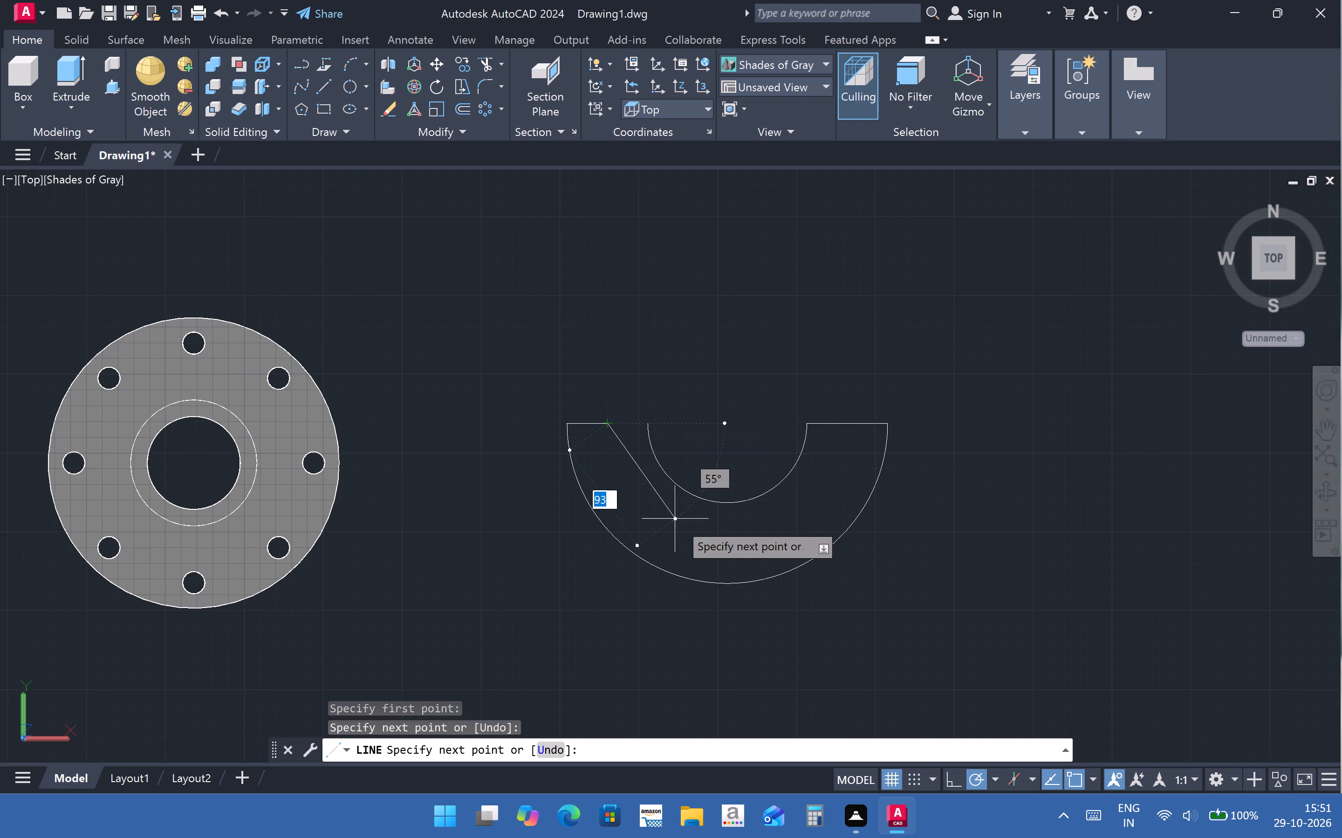
key(Escape)
click(321, 96)
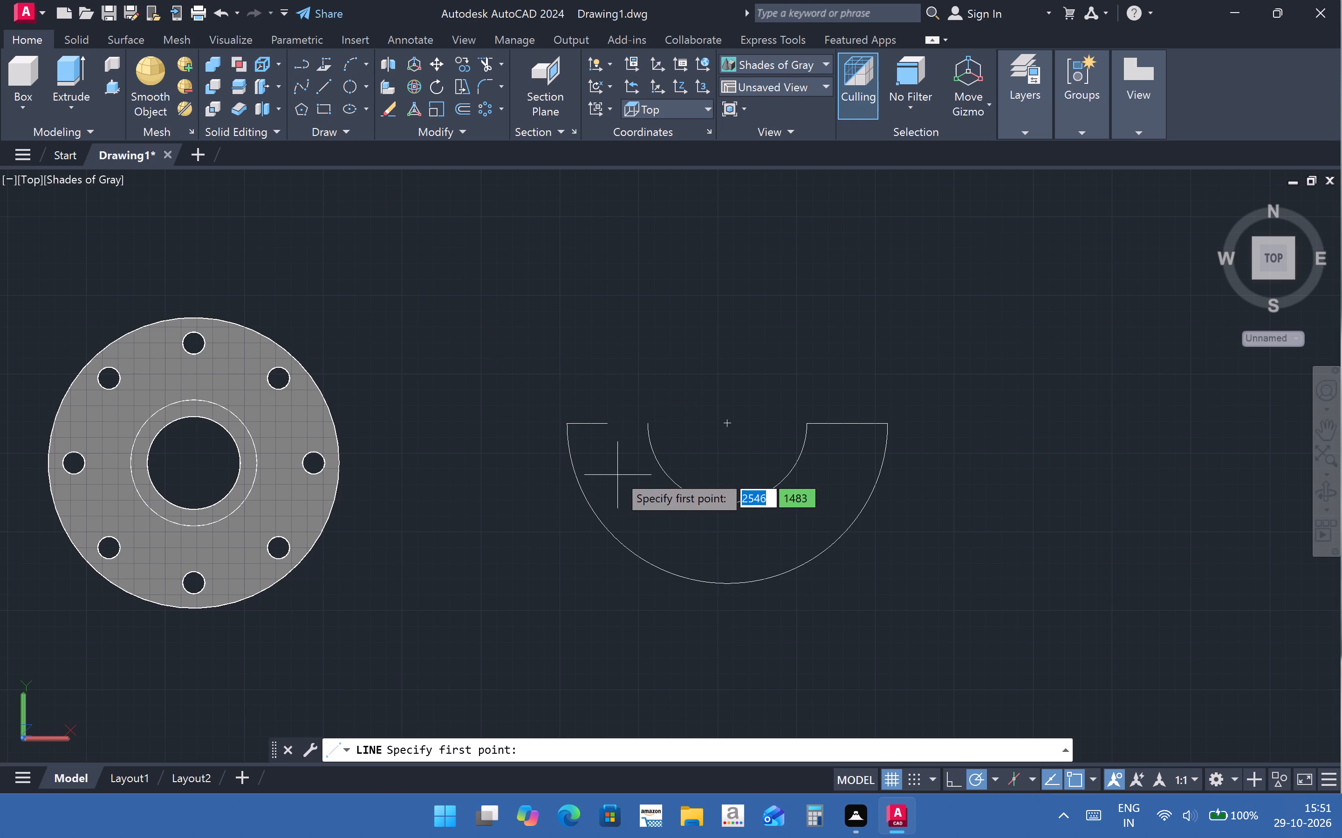
click(610, 428)
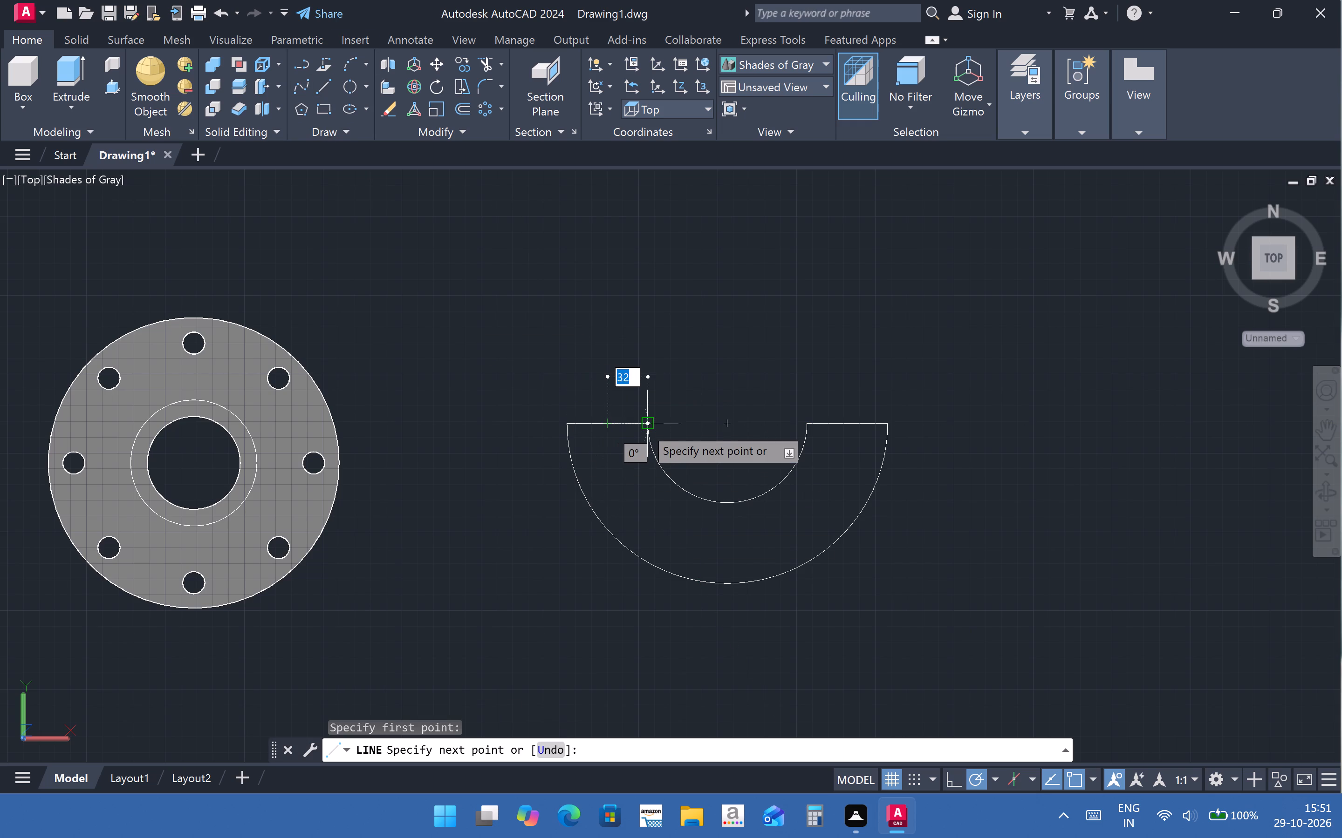
click(644, 426)
key(Escape)
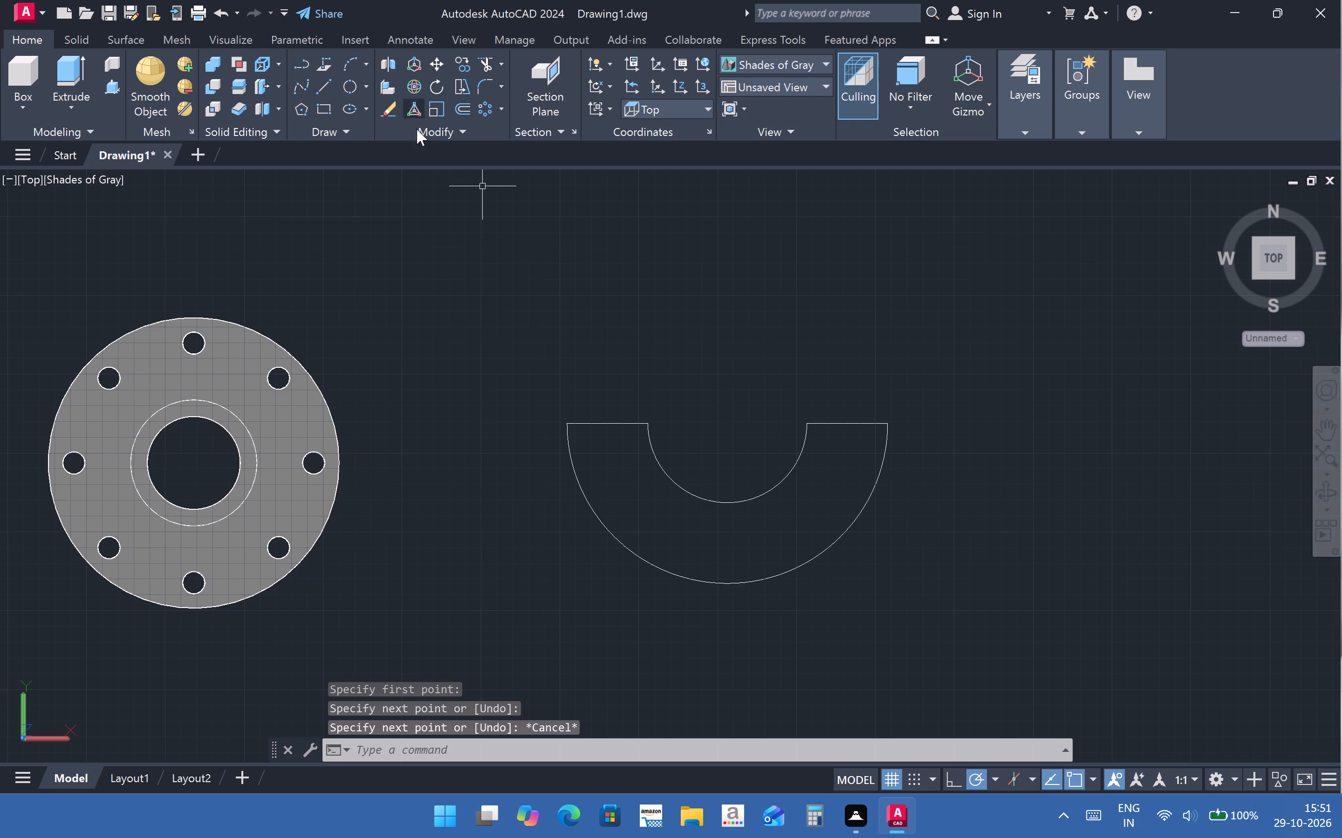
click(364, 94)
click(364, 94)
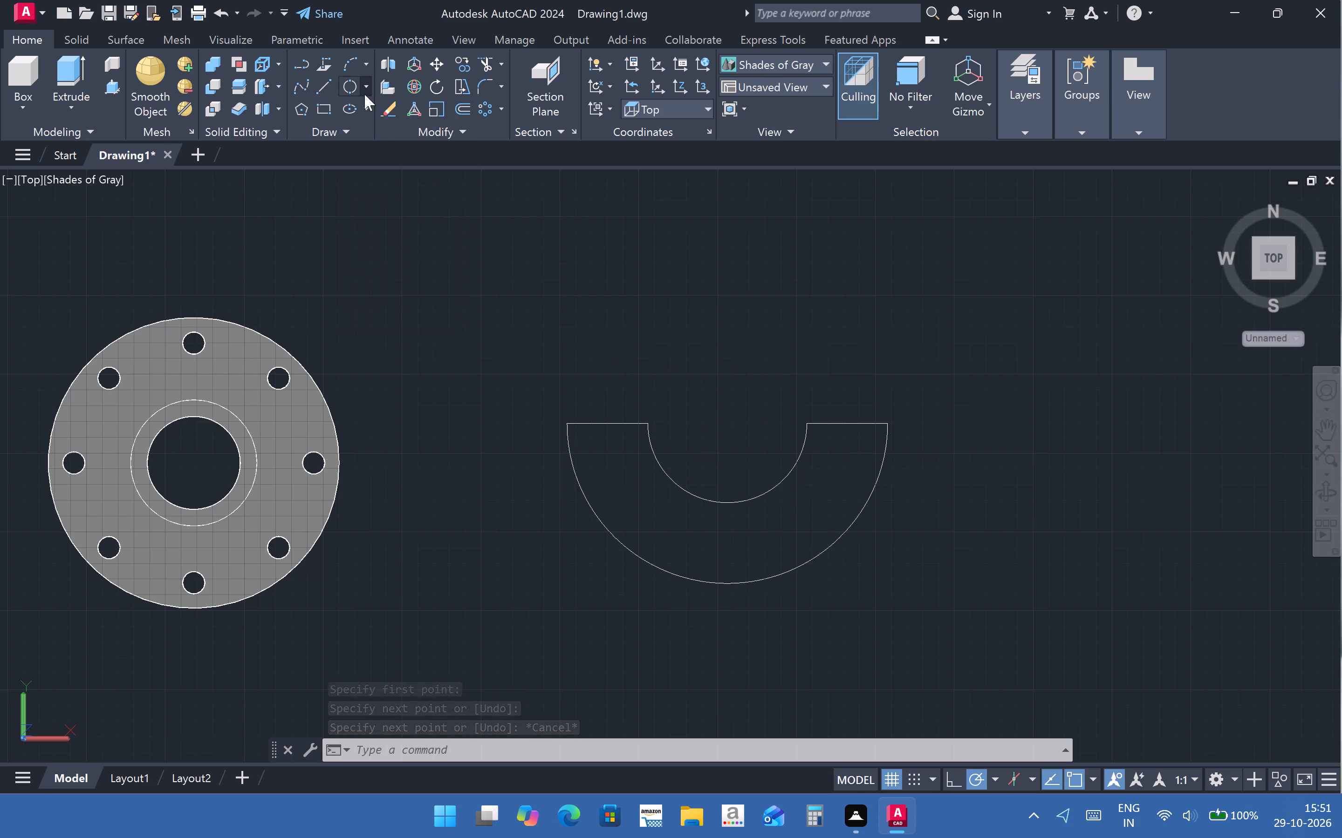
Replace the half-ring's right end line with a 32-long line from the inner arc and a second line continuing to the outer arc.
click(859, 426)
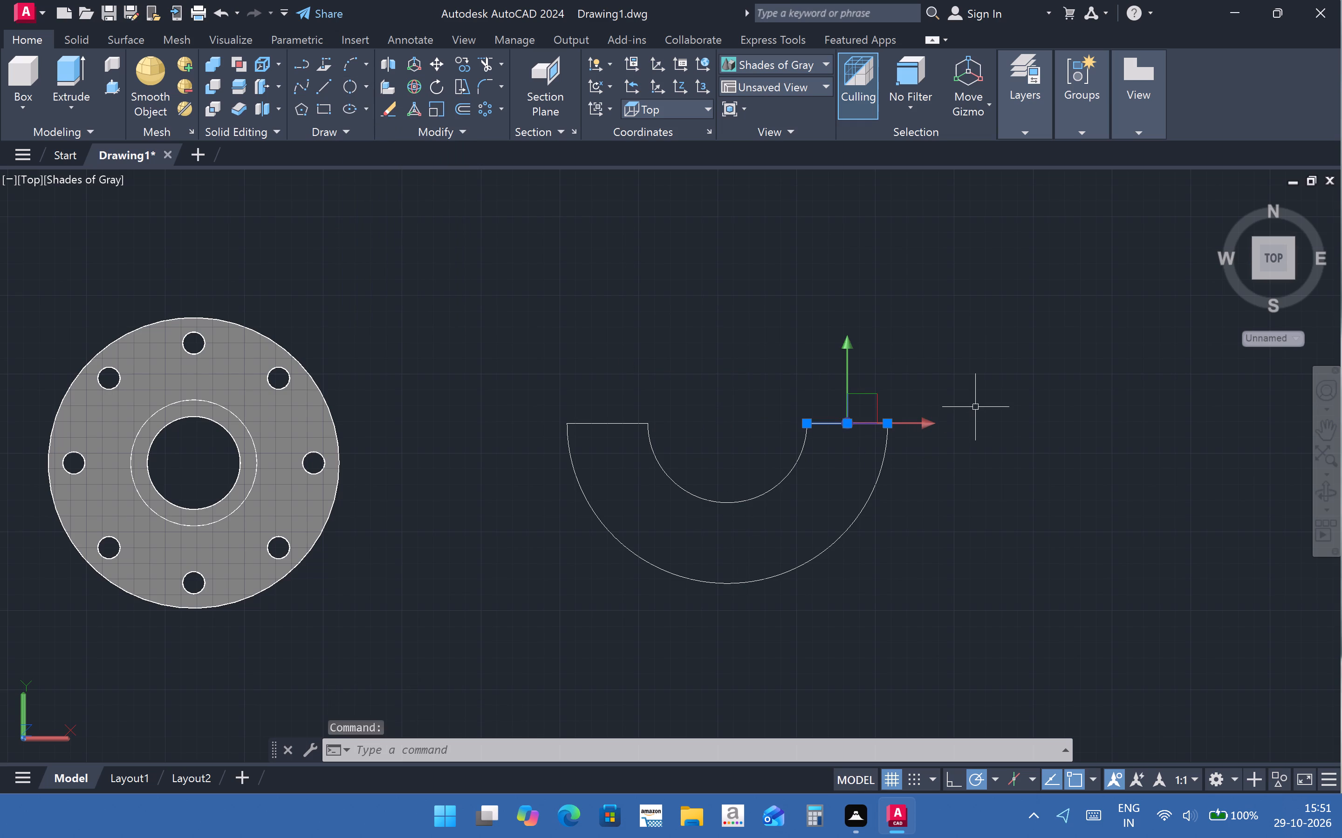
key(Delete)
click(317, 94)
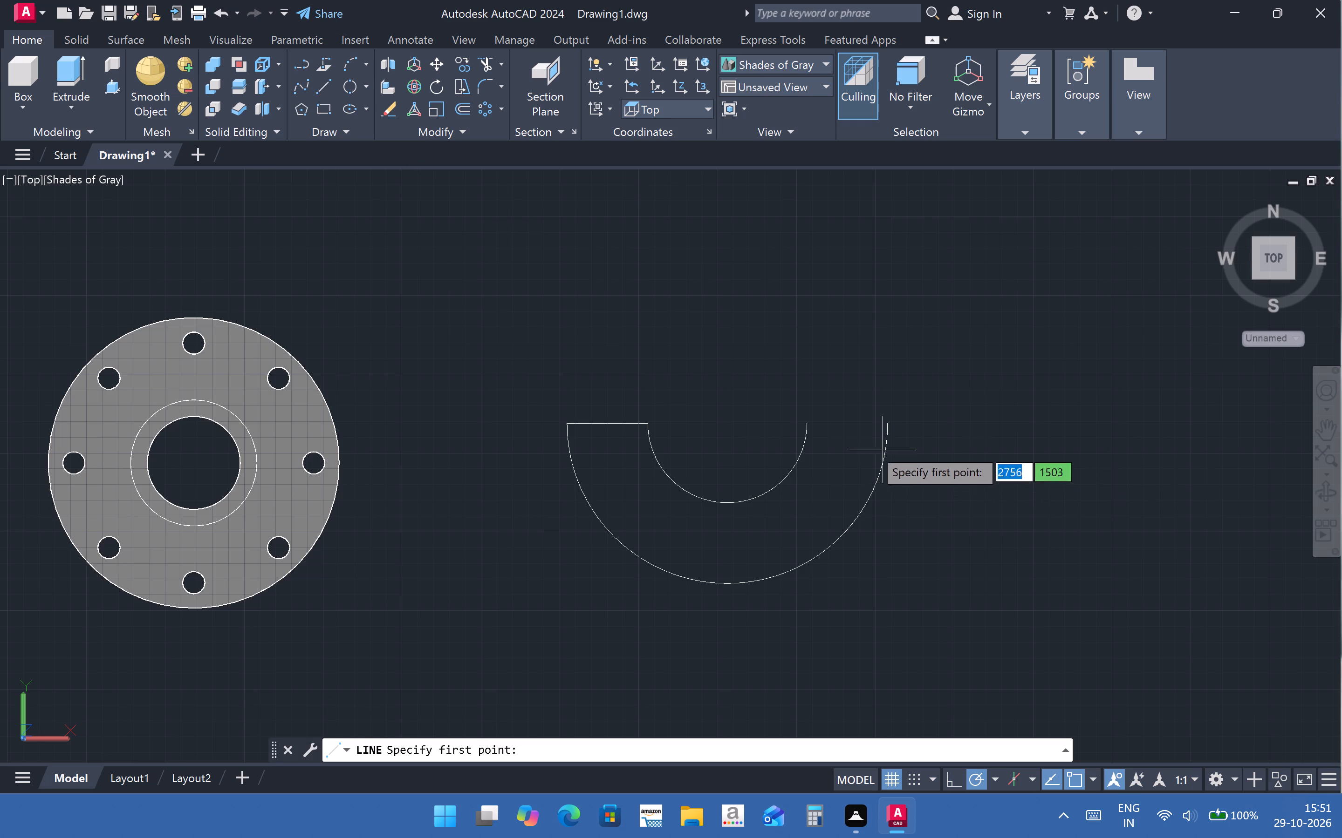
click(808, 430)
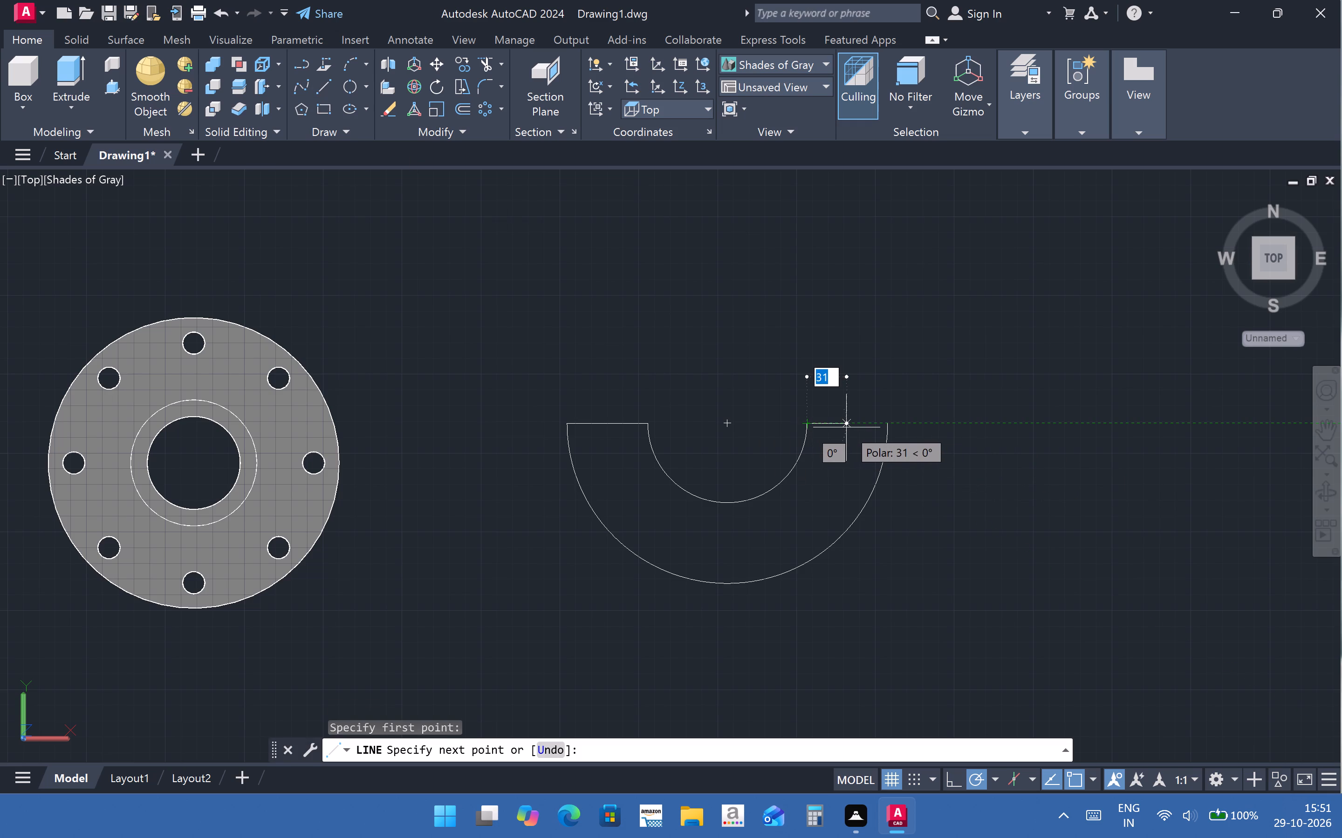
text(32)
key(Return)
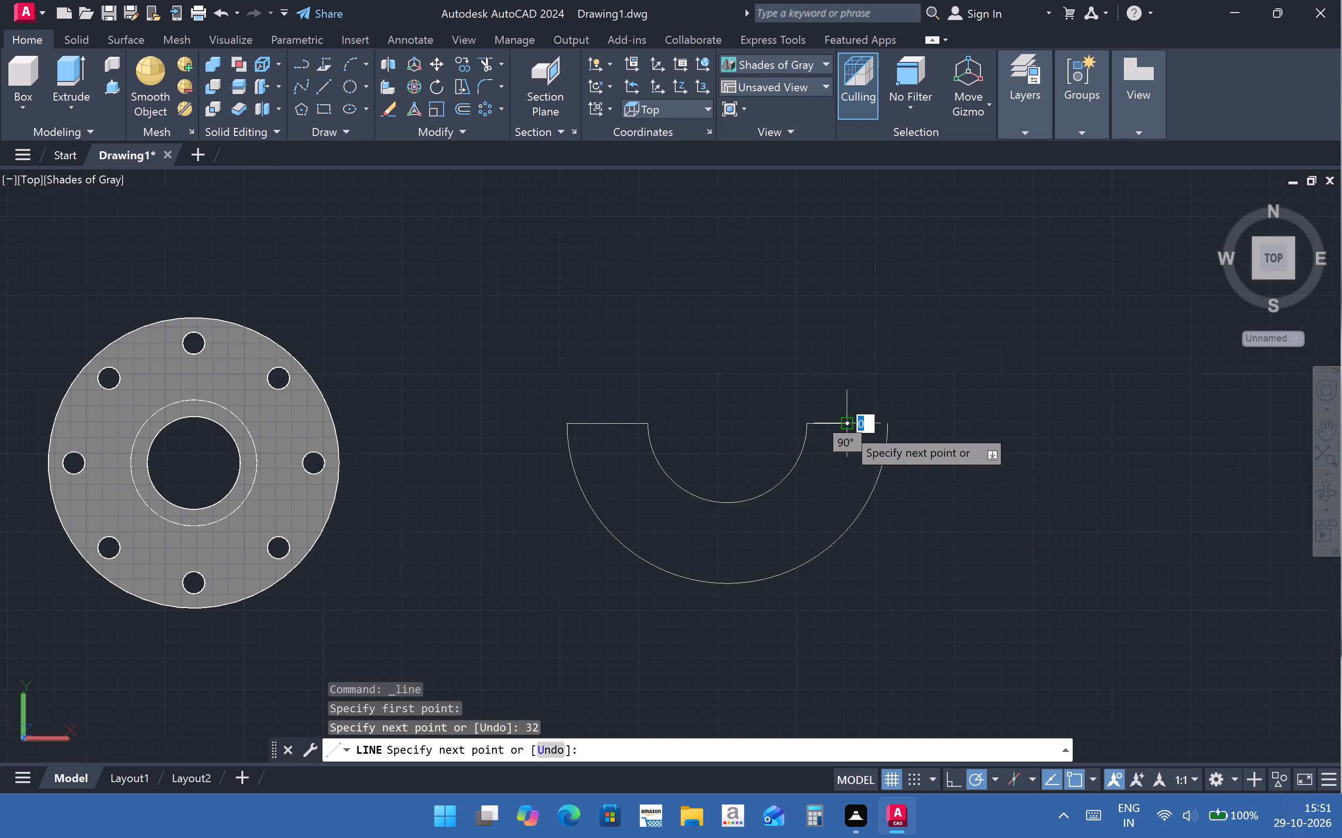
click(890, 424)
key(Escape)
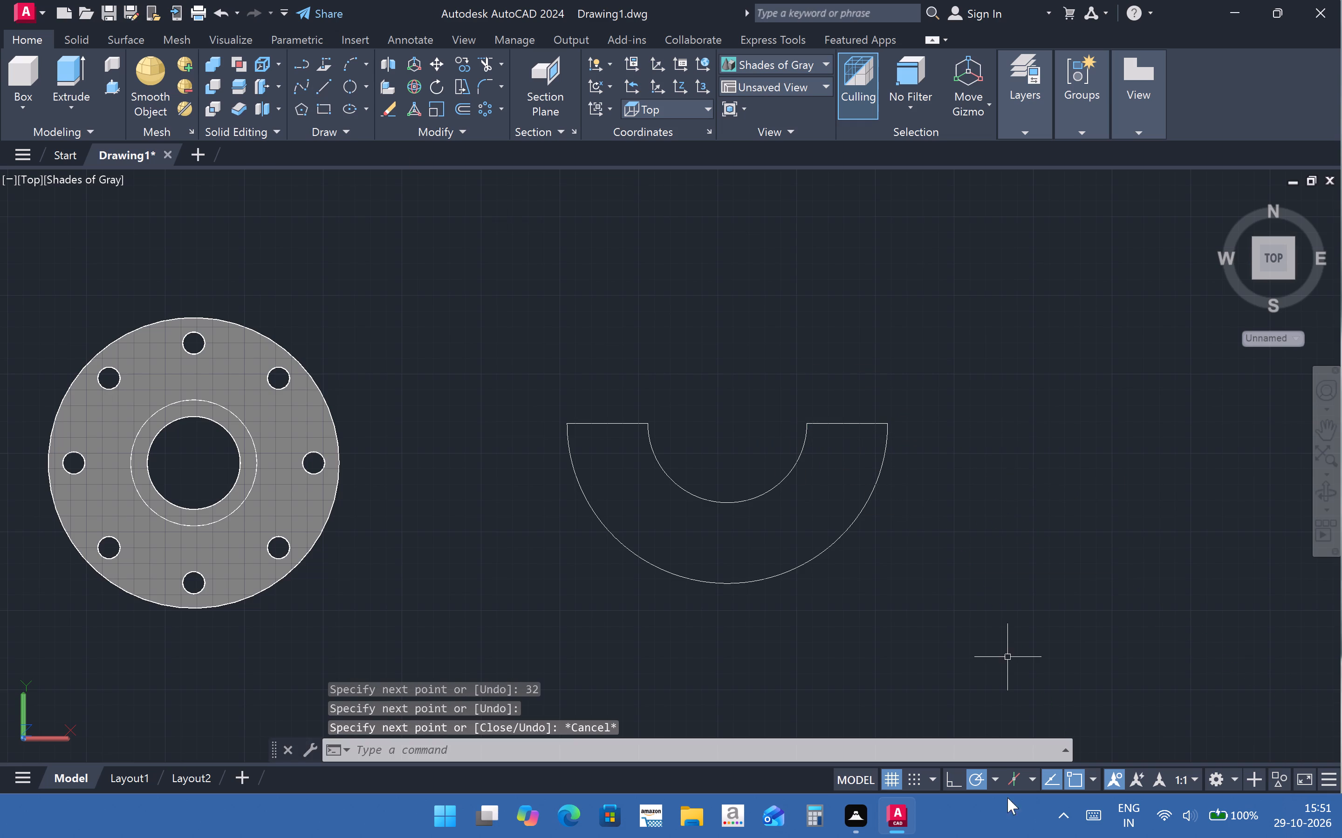
Draw a two-point circle of diameter 190 between the split points of the half-ring's left and right end lines.
click(350, 85)
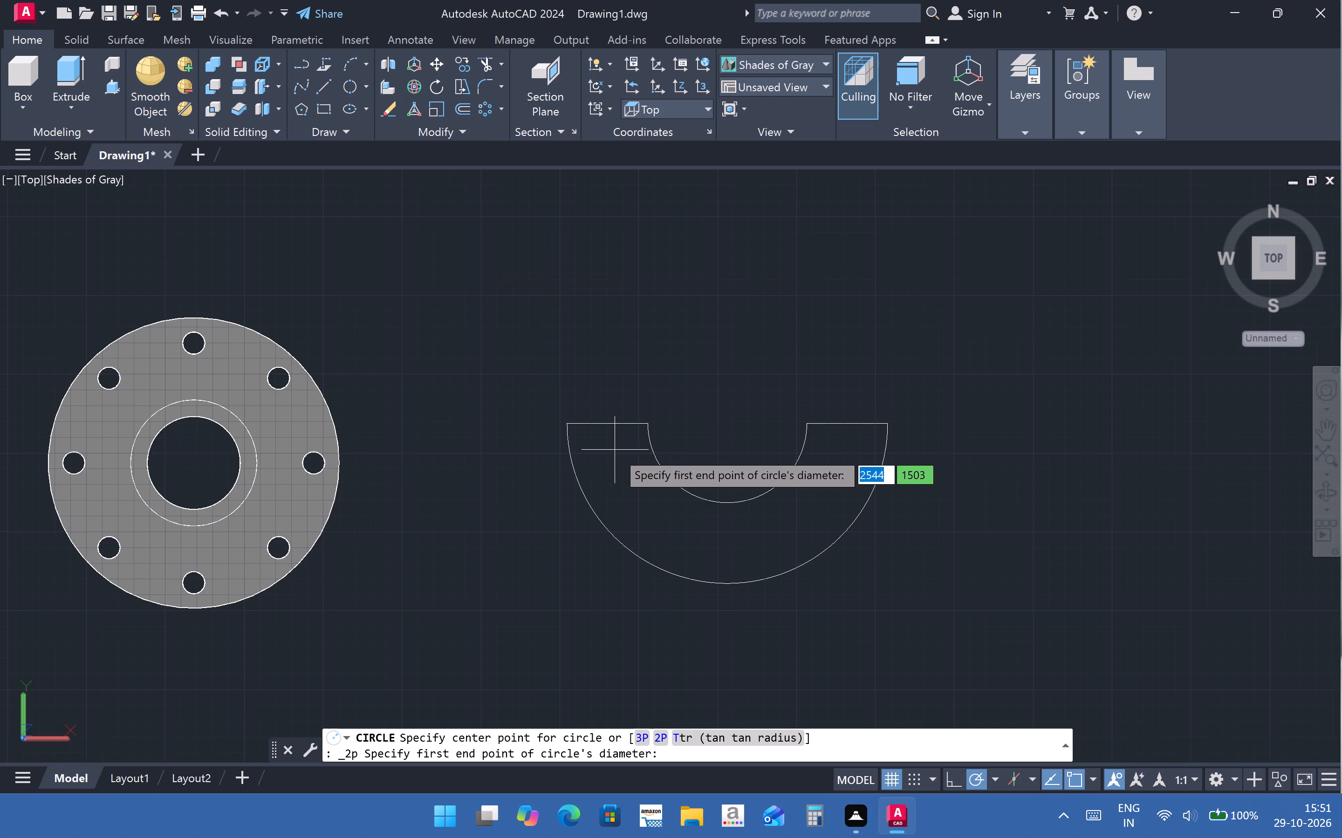
click(607, 428)
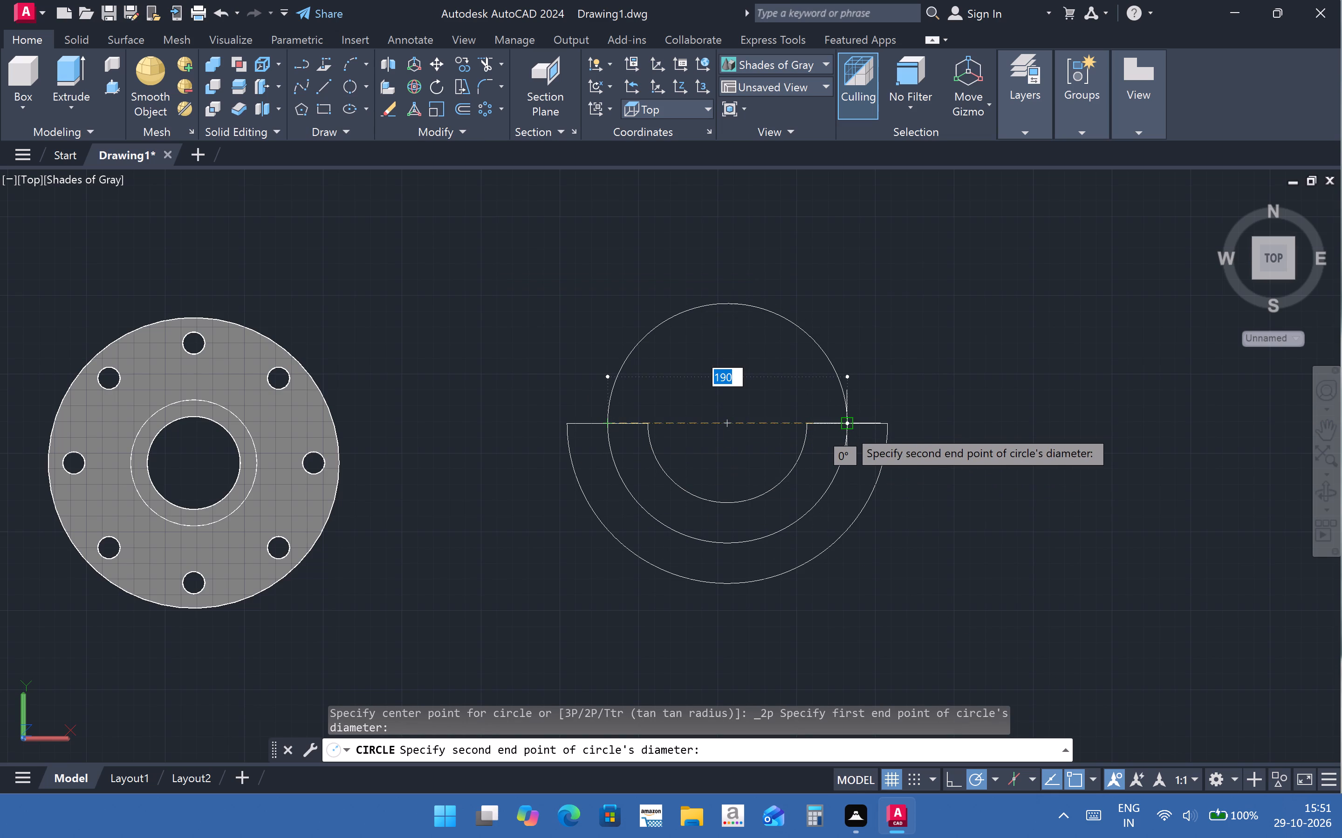
click(847, 428)
key(Escape)
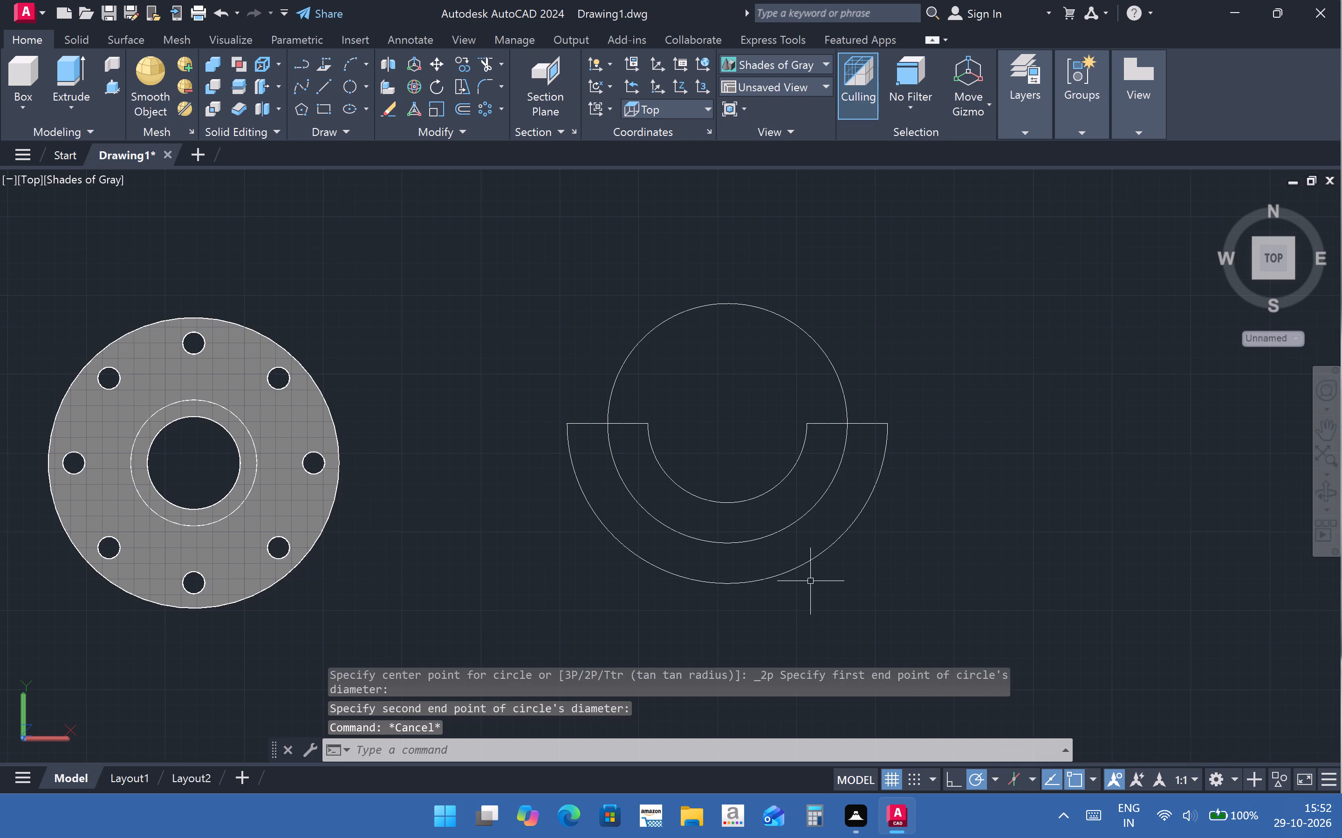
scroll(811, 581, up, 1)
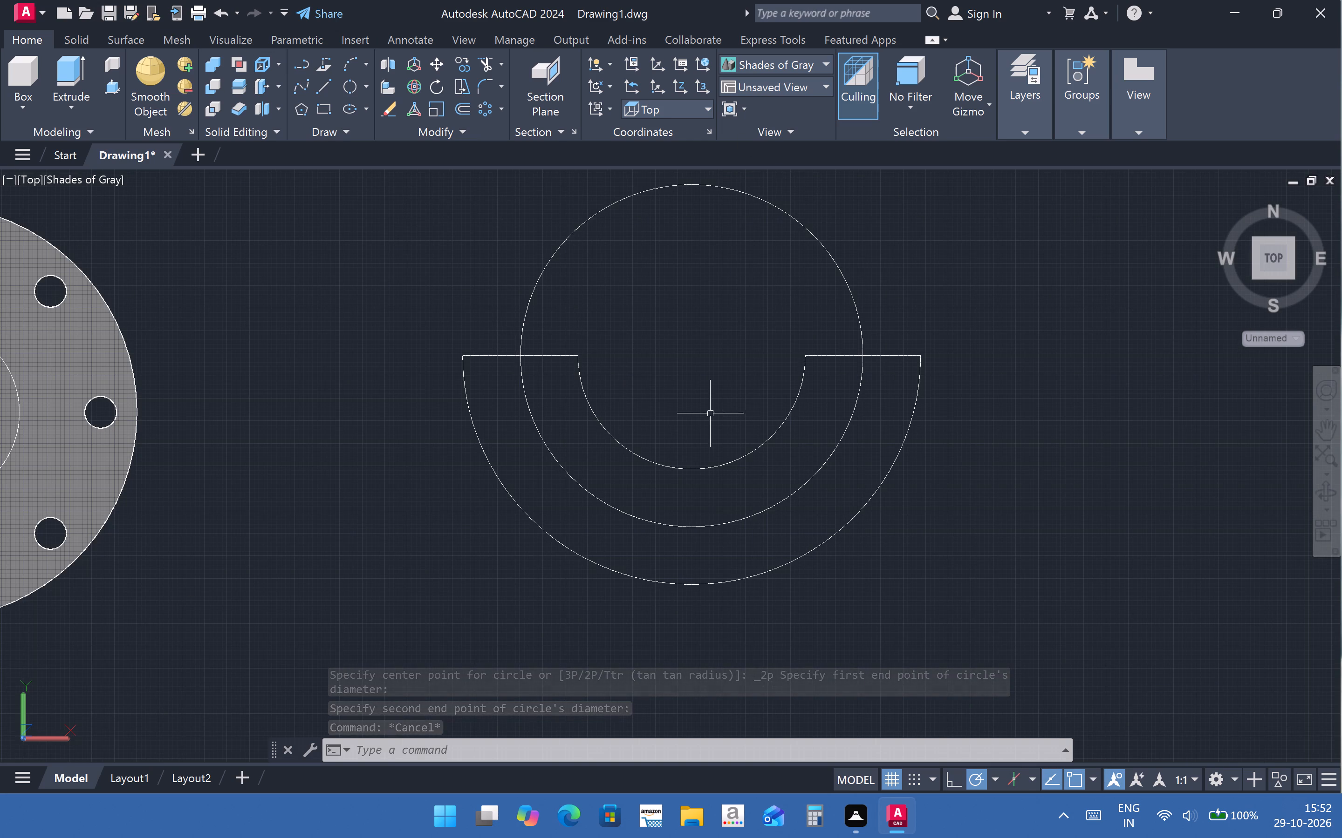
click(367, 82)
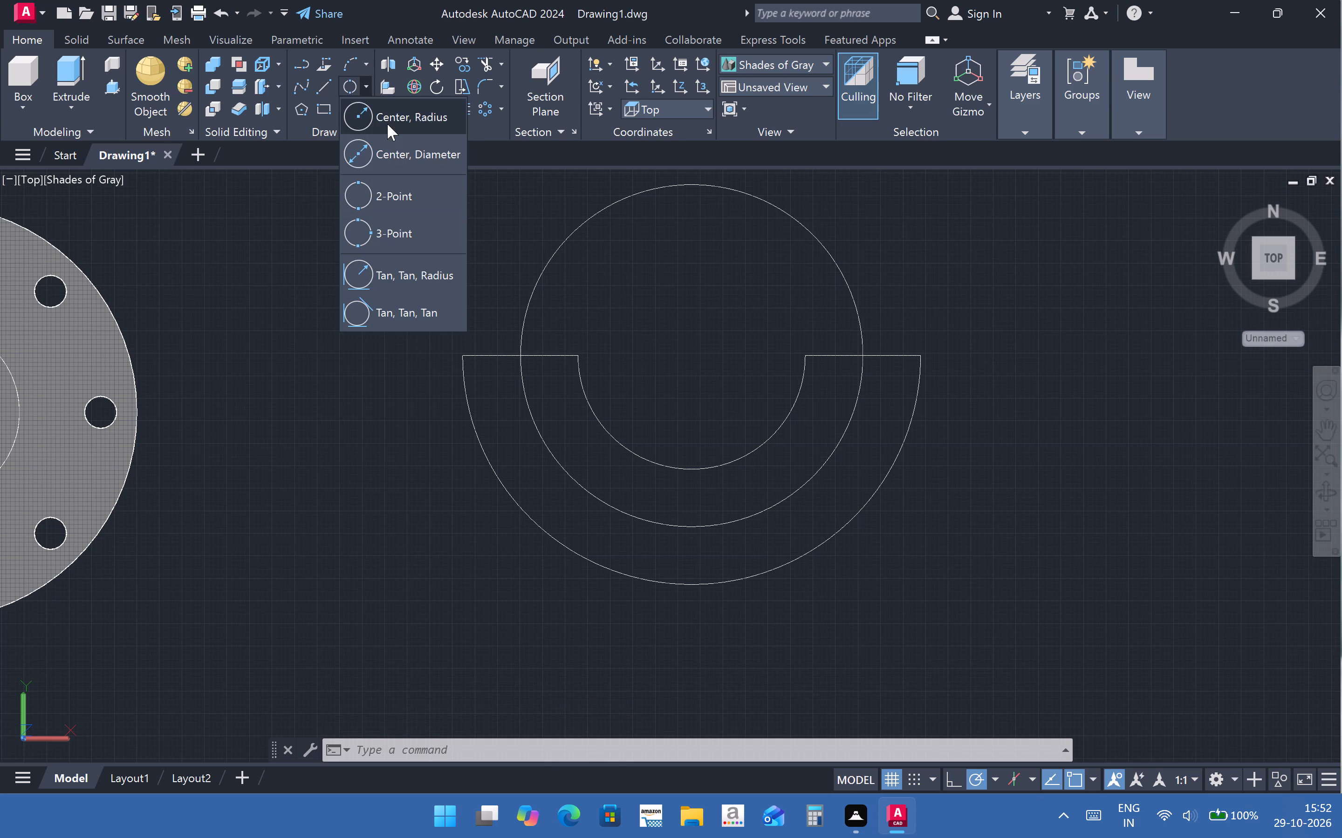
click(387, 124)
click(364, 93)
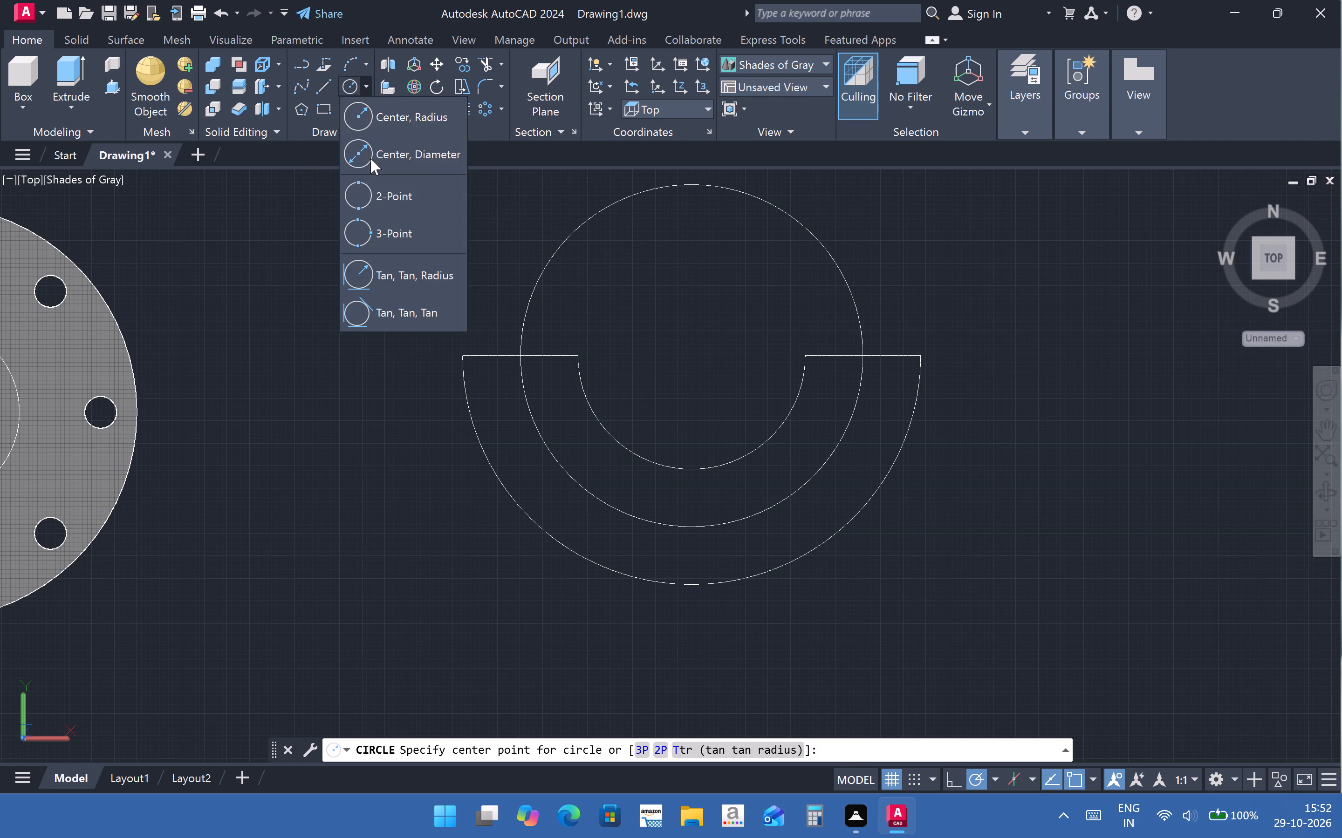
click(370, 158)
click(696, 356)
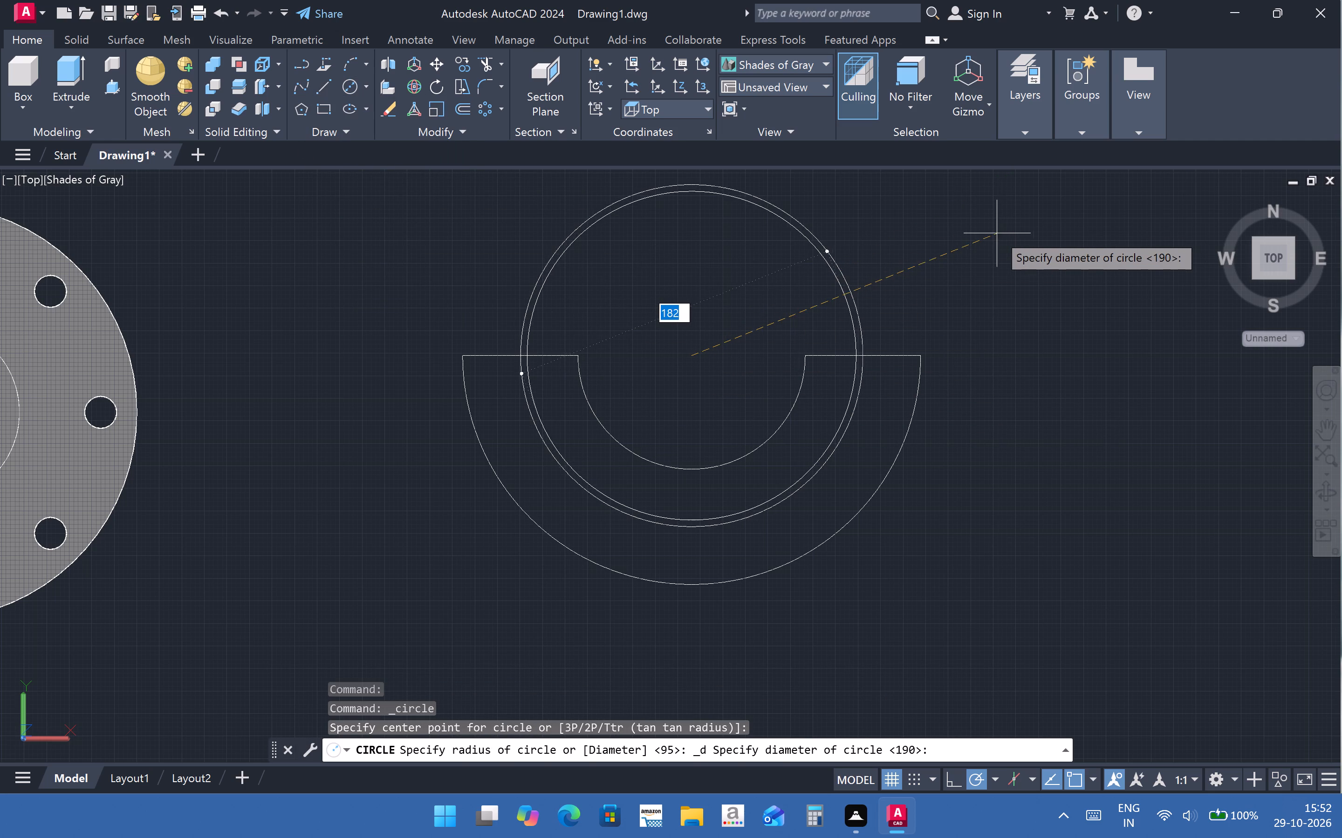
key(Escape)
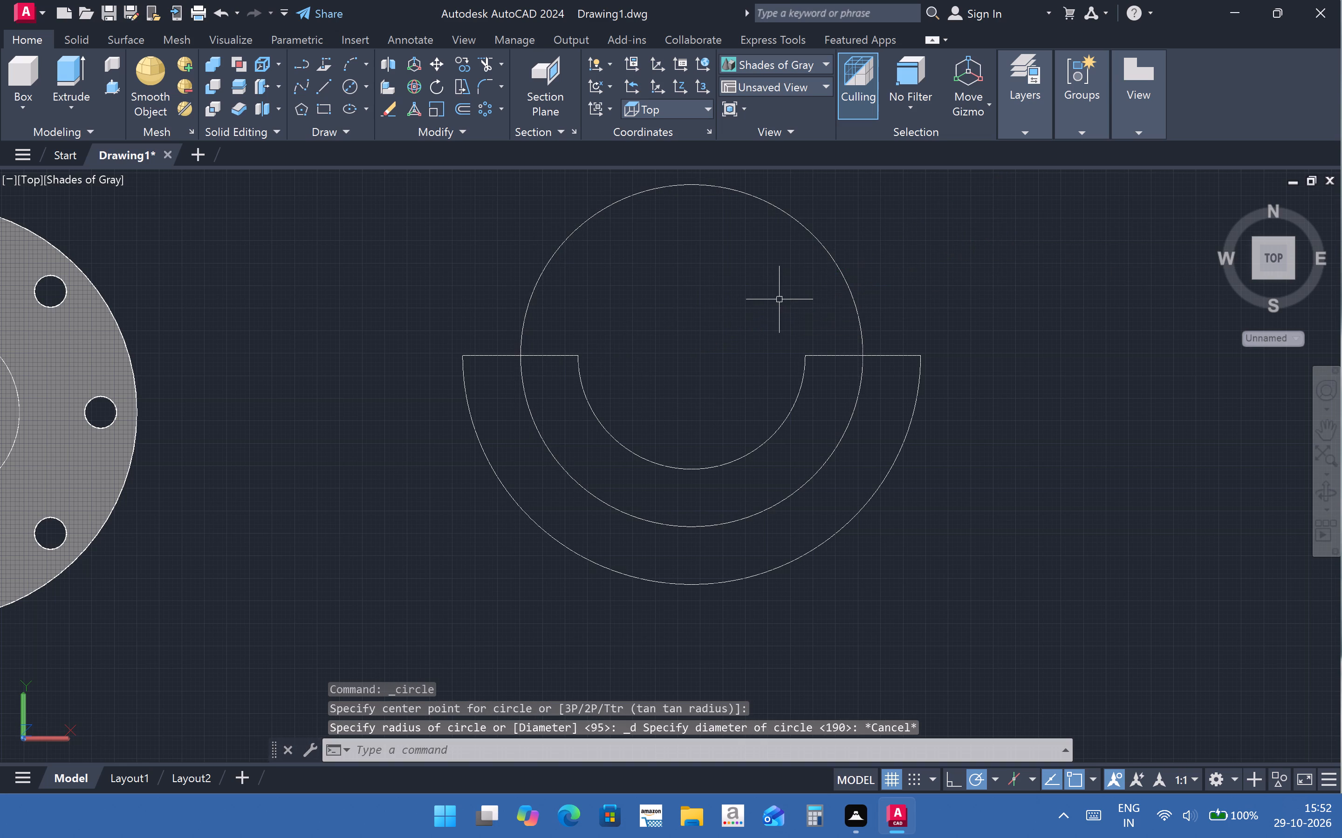
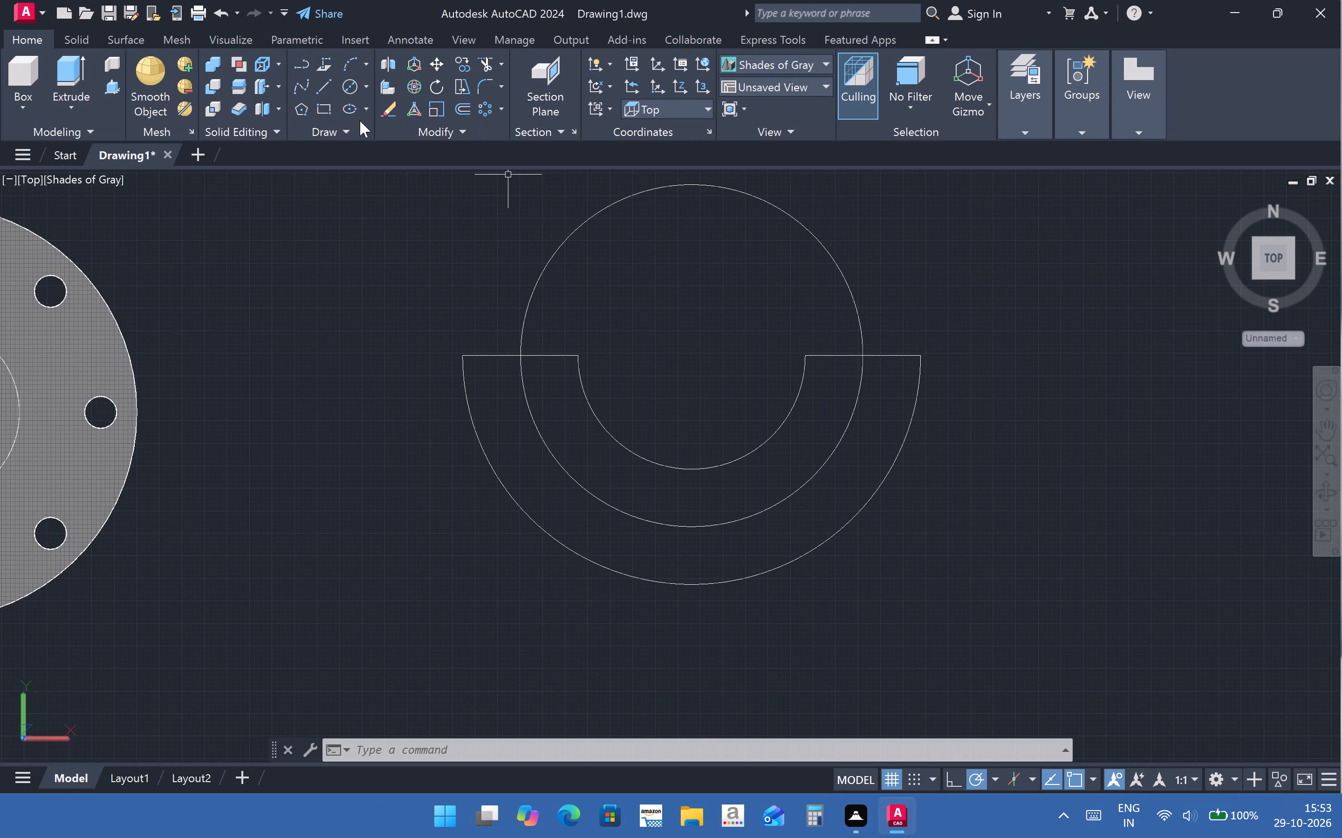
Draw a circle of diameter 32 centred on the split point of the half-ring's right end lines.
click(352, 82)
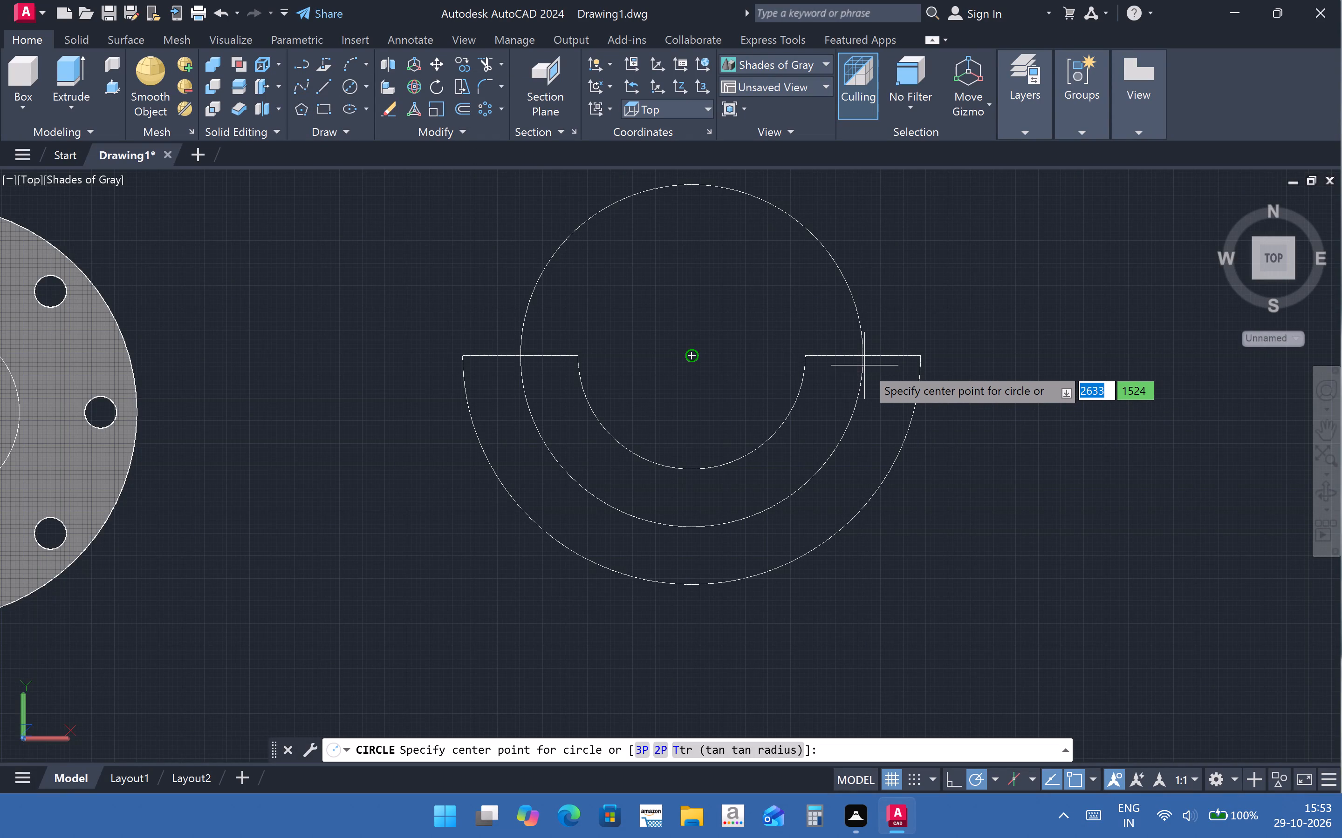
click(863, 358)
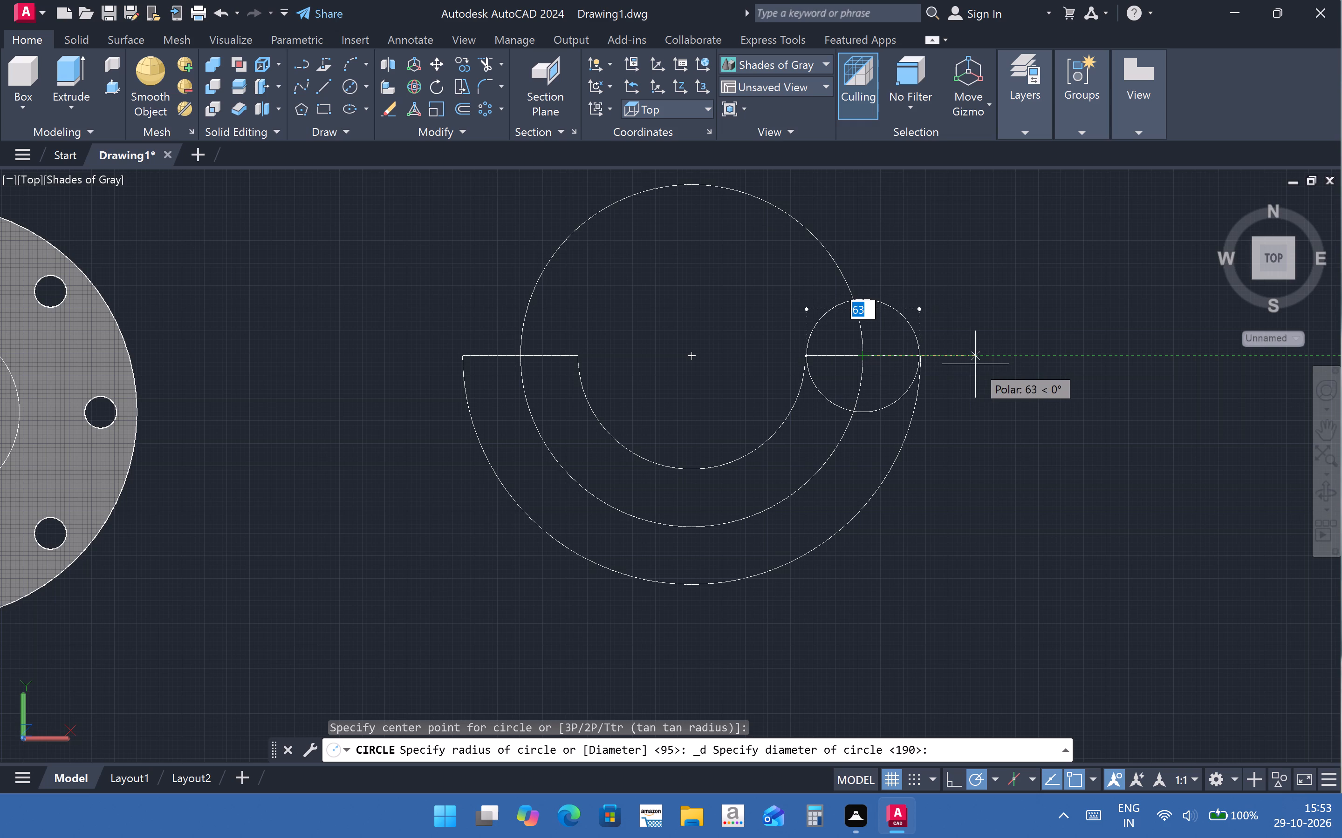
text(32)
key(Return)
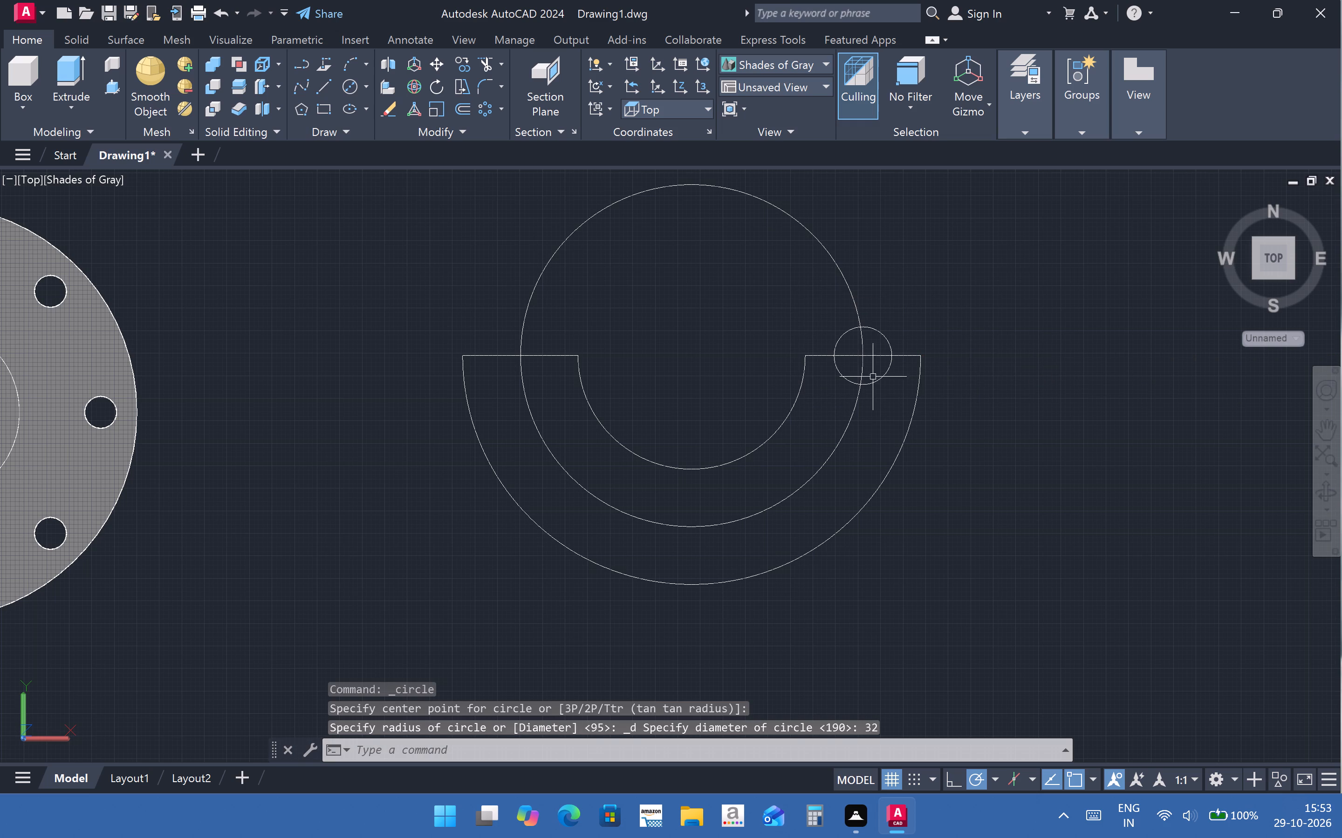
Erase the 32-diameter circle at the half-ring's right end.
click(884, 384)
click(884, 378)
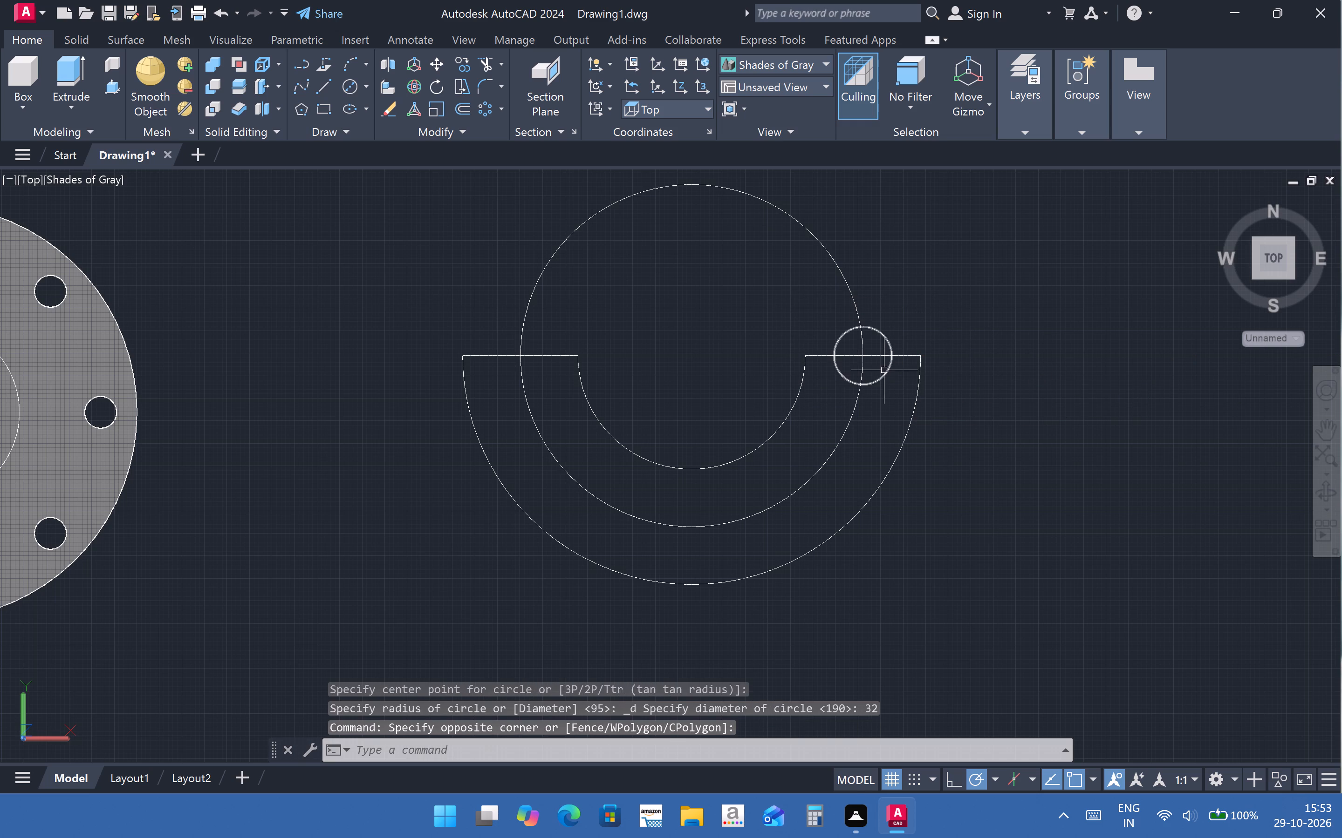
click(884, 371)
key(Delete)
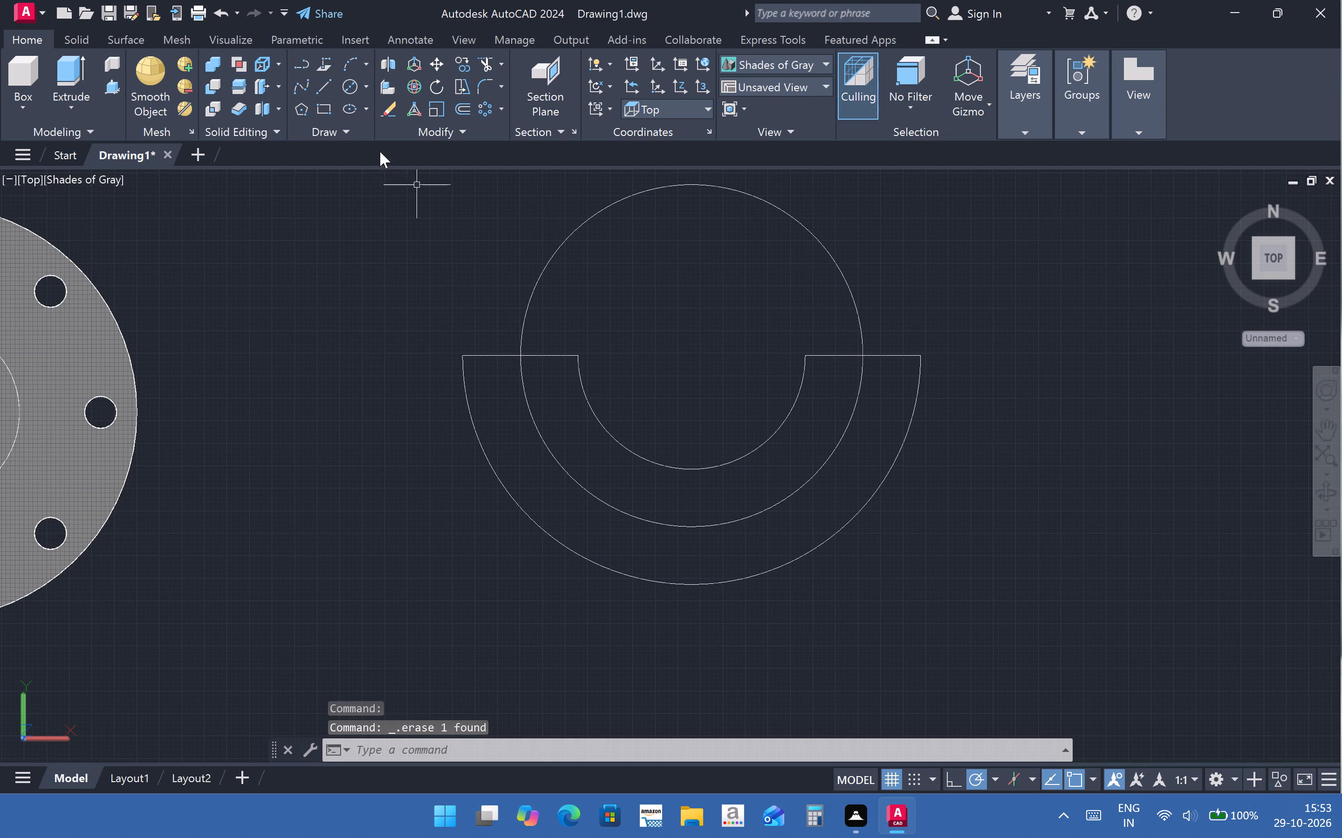
Draw a circle of radius 32 centred on the split point of the half-ring's right end lines.
click(364, 89)
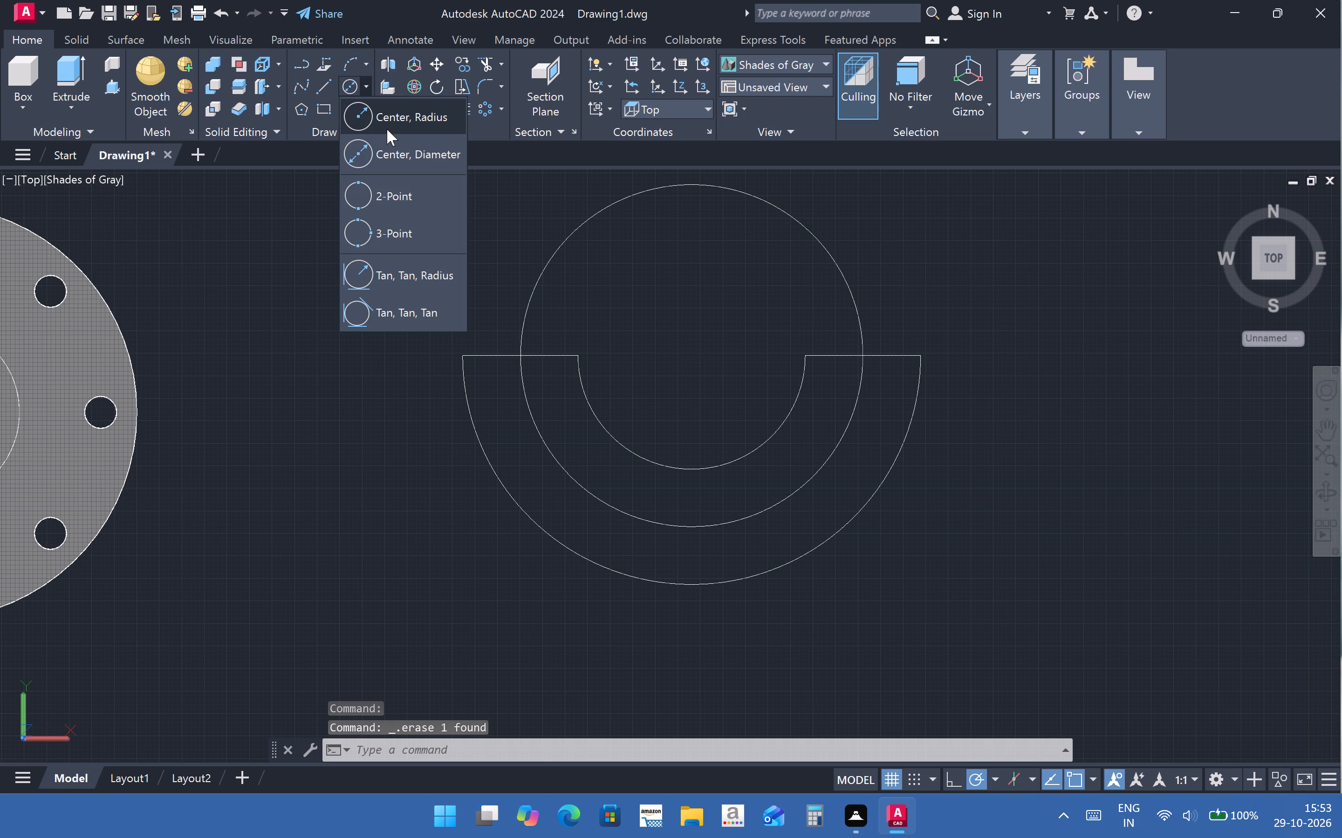
click(393, 129)
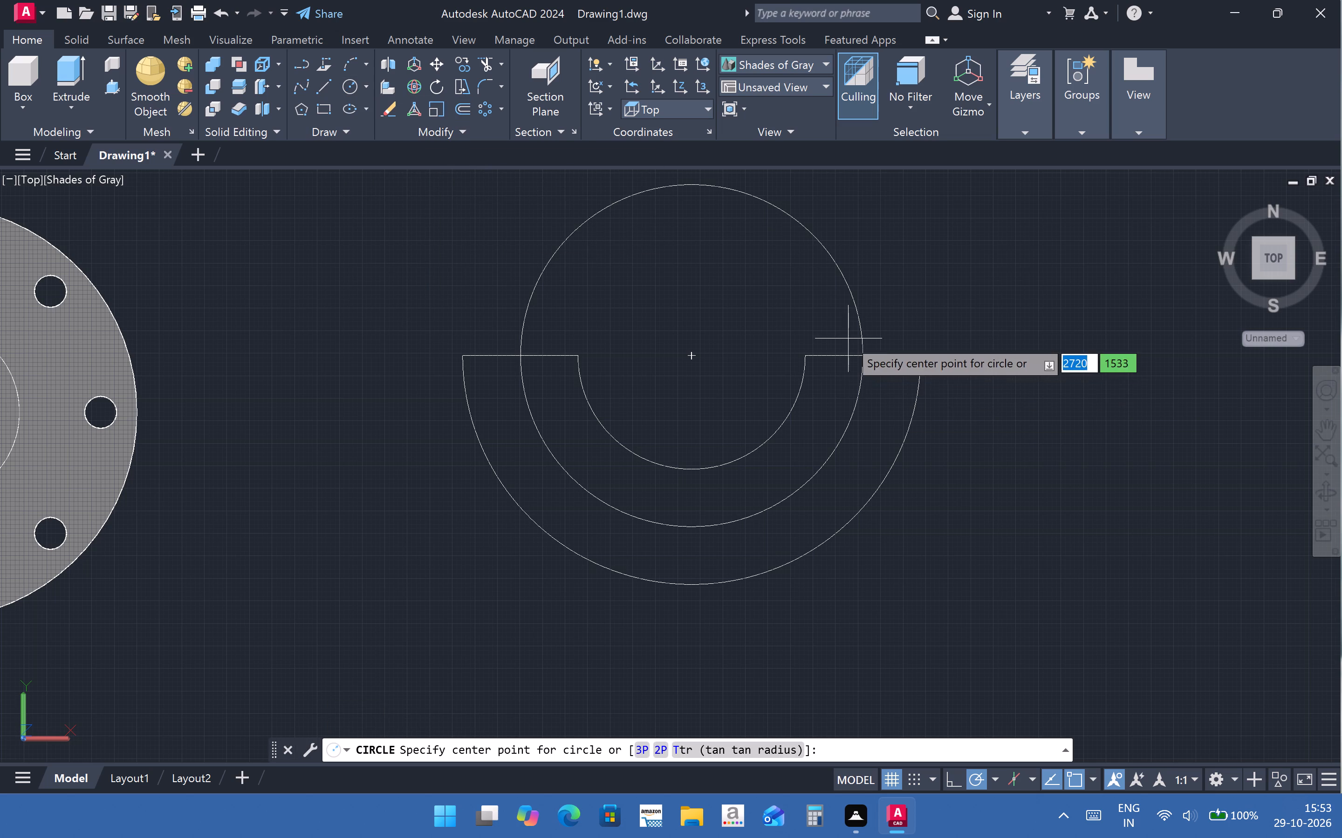
click(866, 353)
text(32)
key(Return)
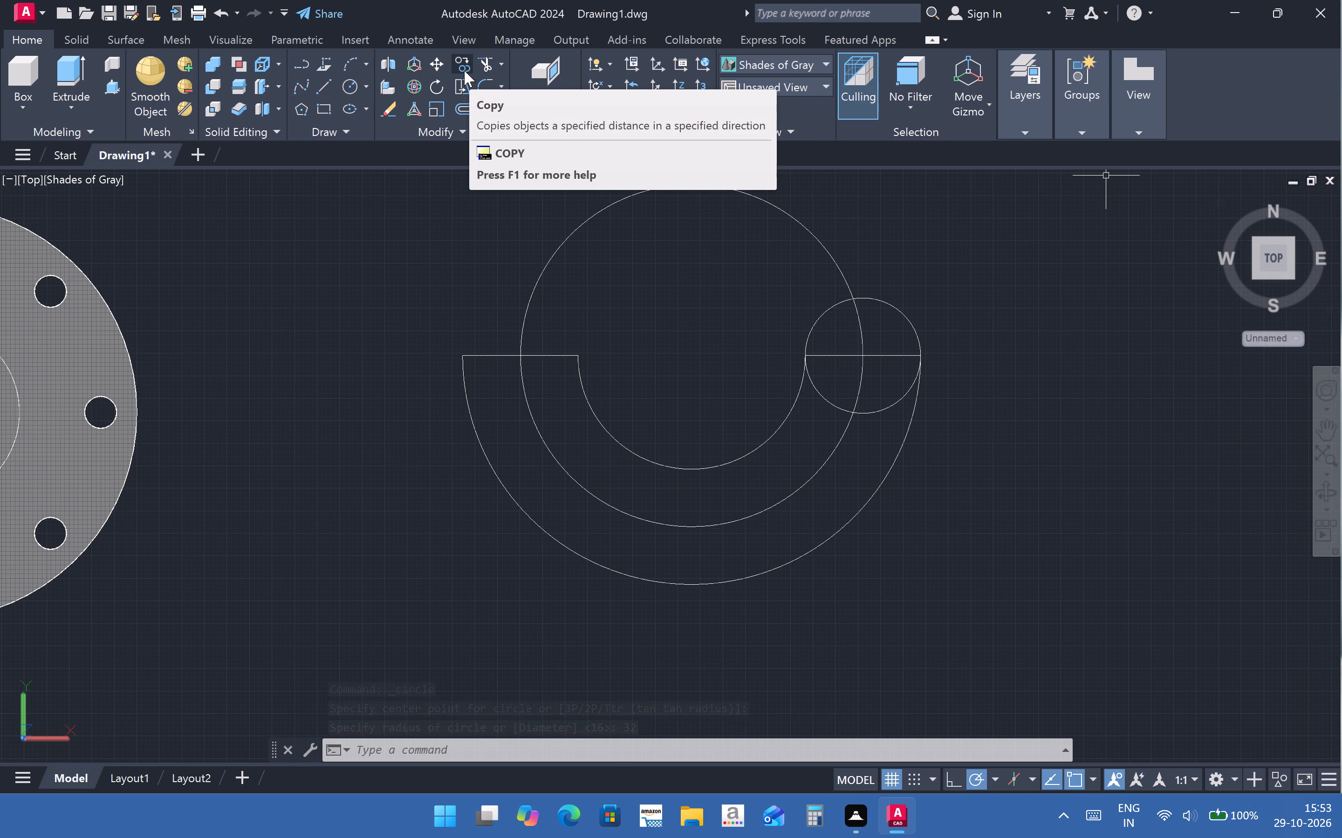
Move the 32-radius circle into the empty area to the right of the half-ring, clear of the profile.
click(438, 70)
click(897, 404)
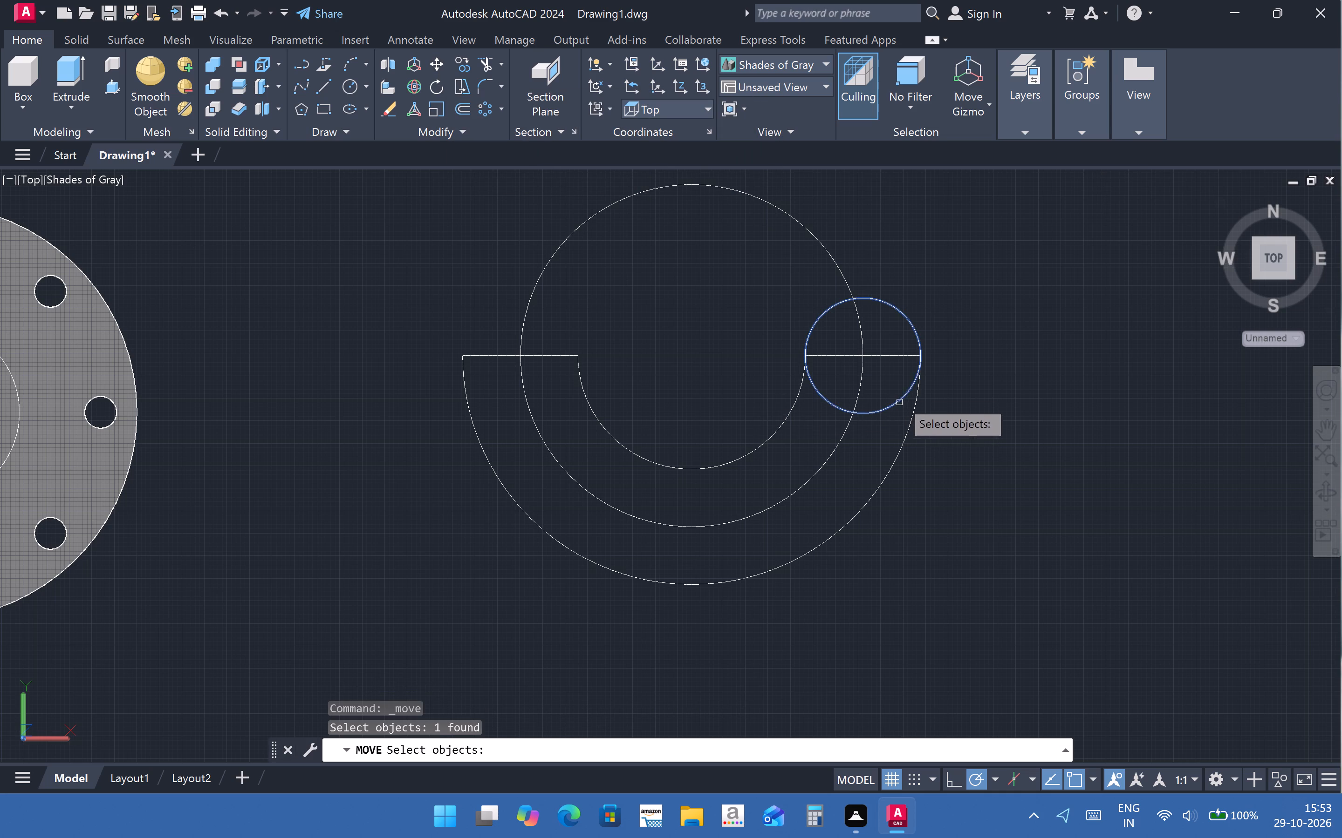
key(Return)
click(988, 385)
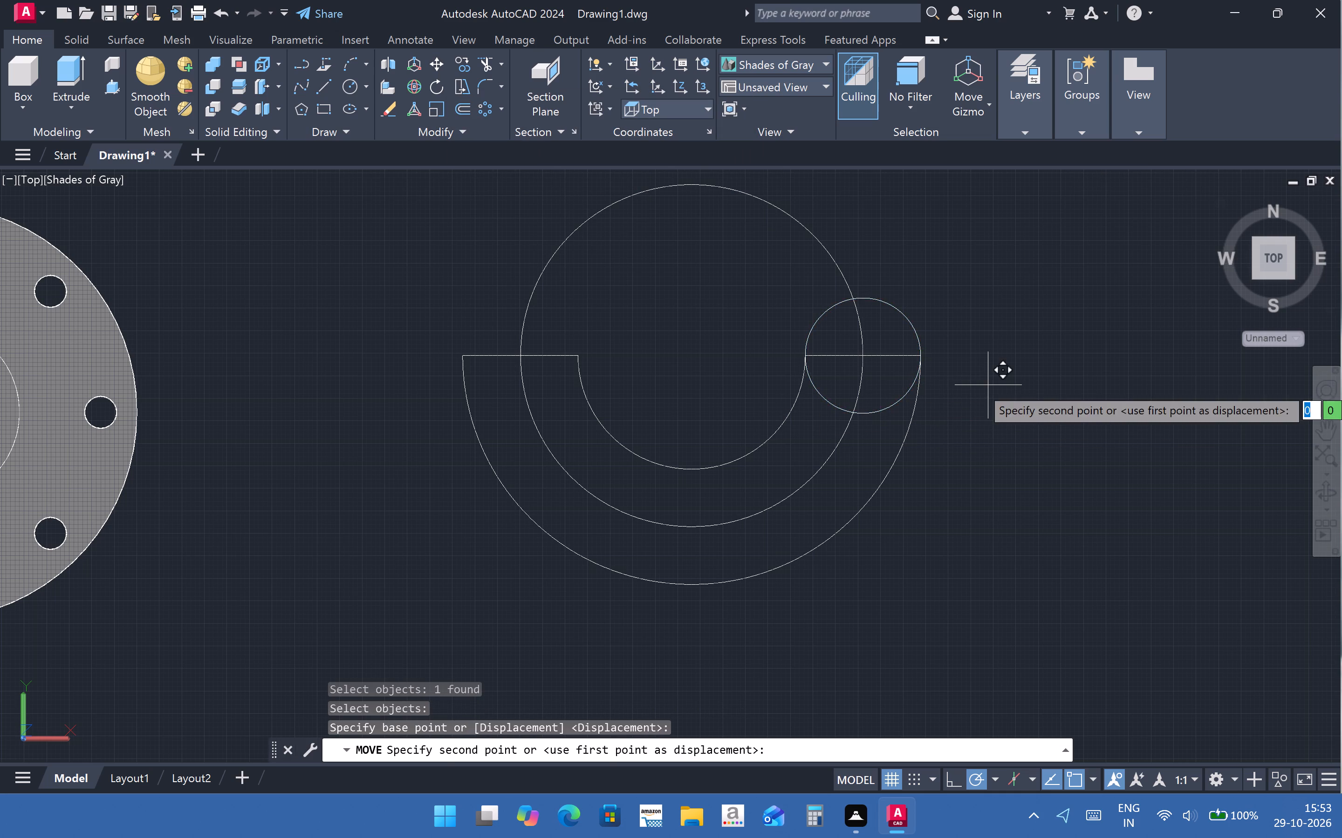
click(1163, 426)
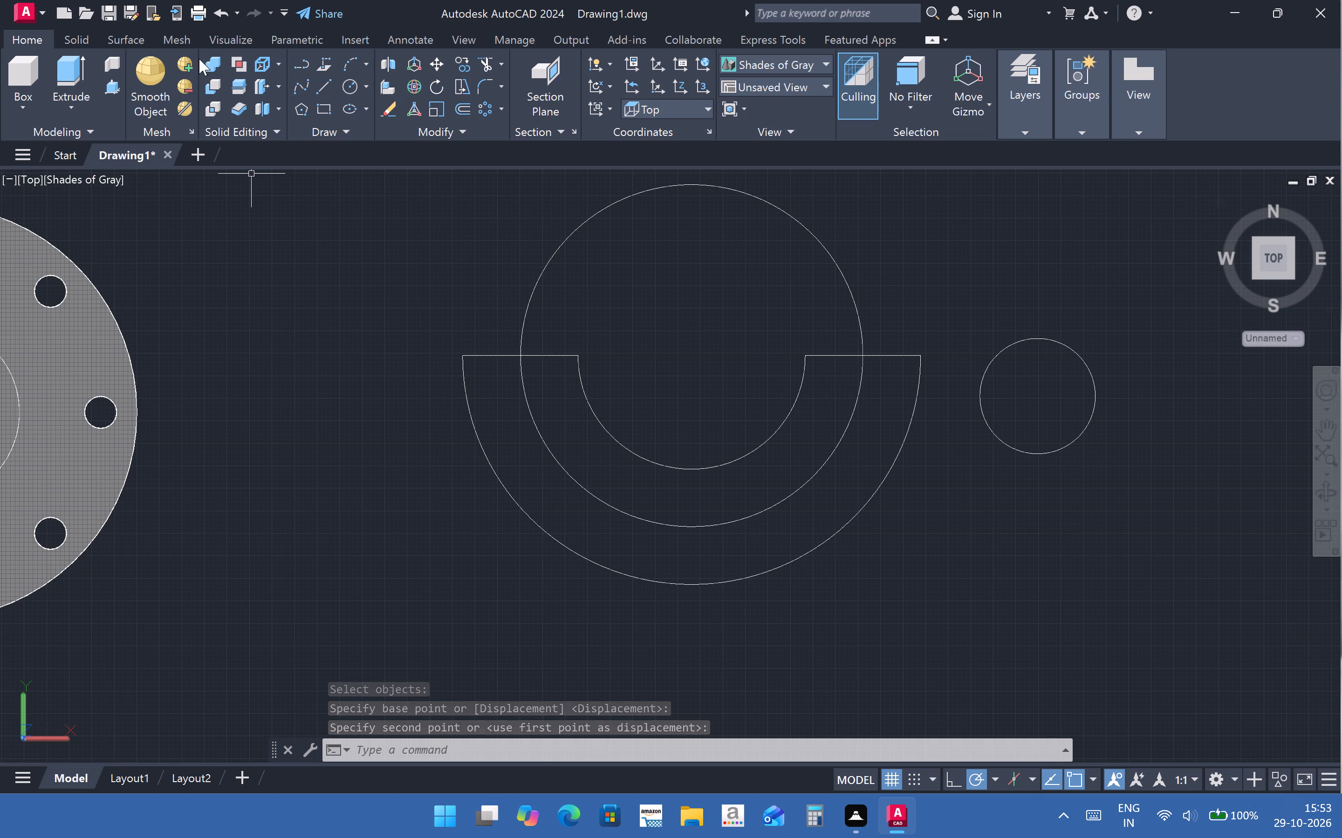
Extend the half-ring's left inner end line across the opening to meet the right end line.
click(500, 62)
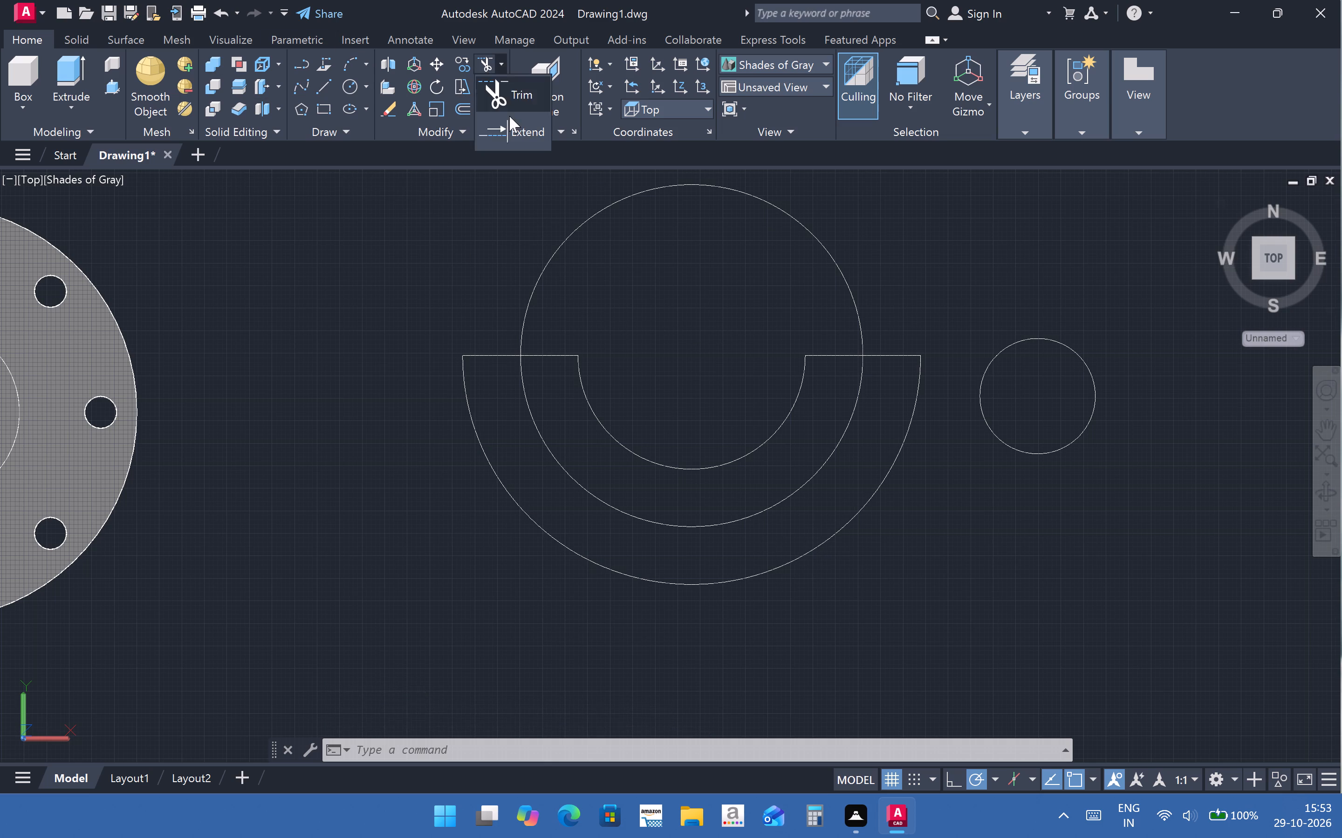
click(511, 120)
click(562, 355)
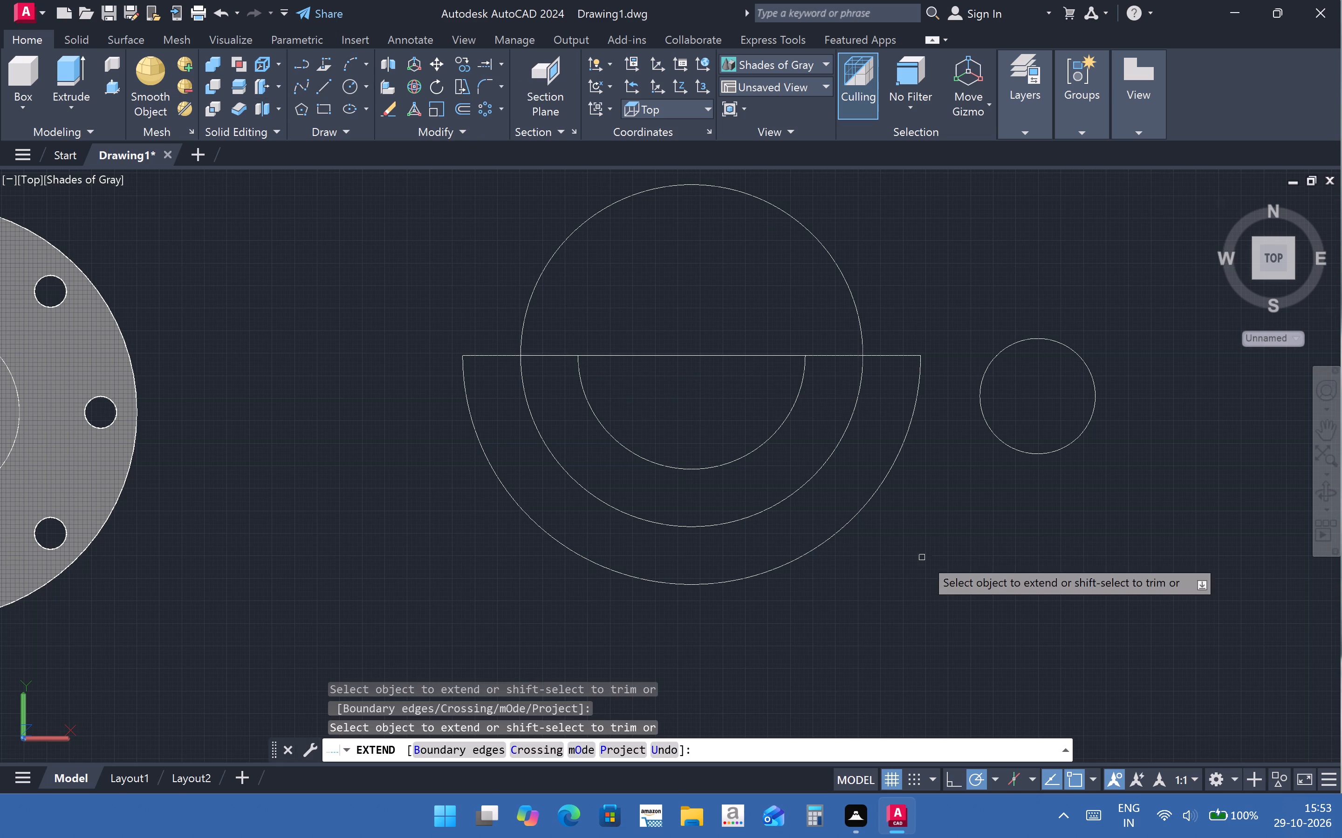
Trim away the inner and outer arcs, the middle circle's upper half and both outer end lines, leaving a closed 190-diameter semicircle.
click(501, 71)
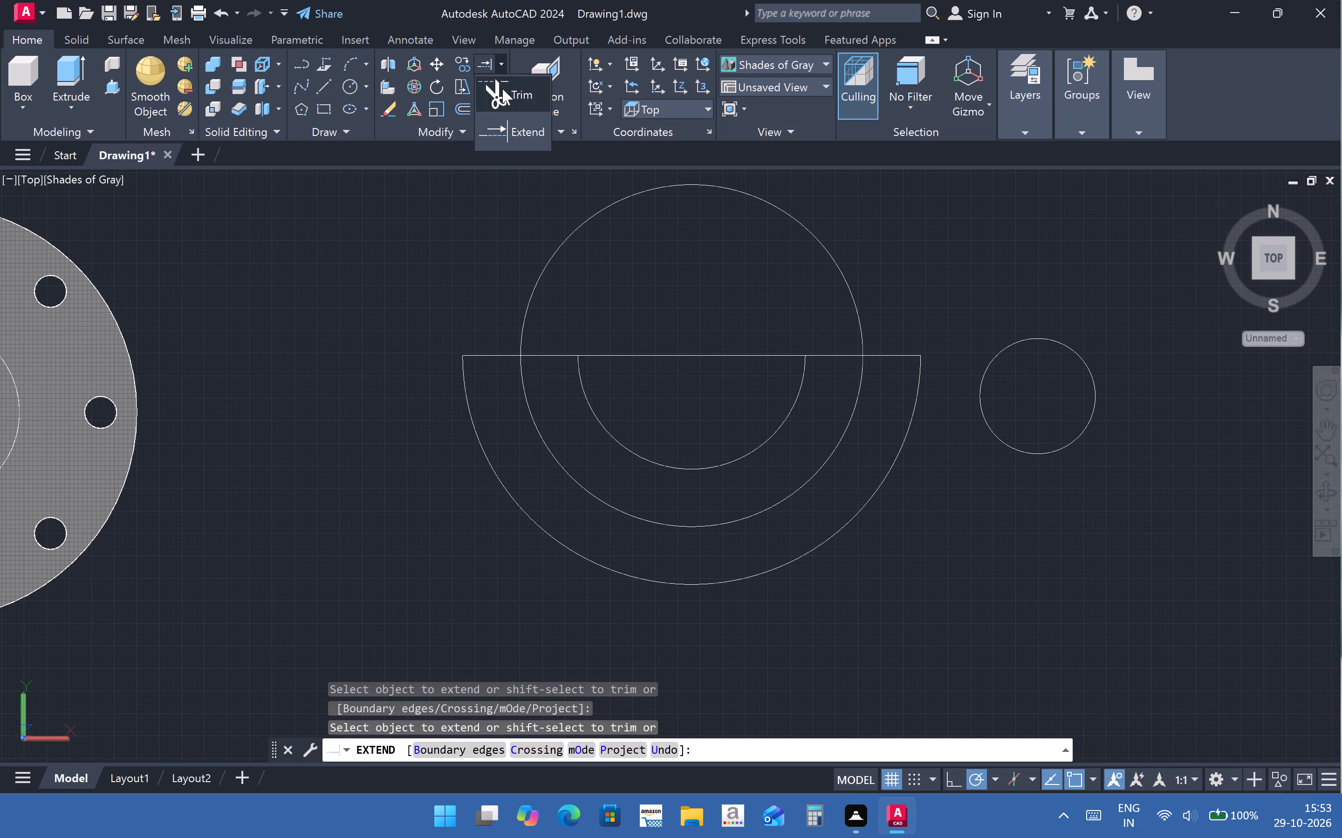
click(502, 88)
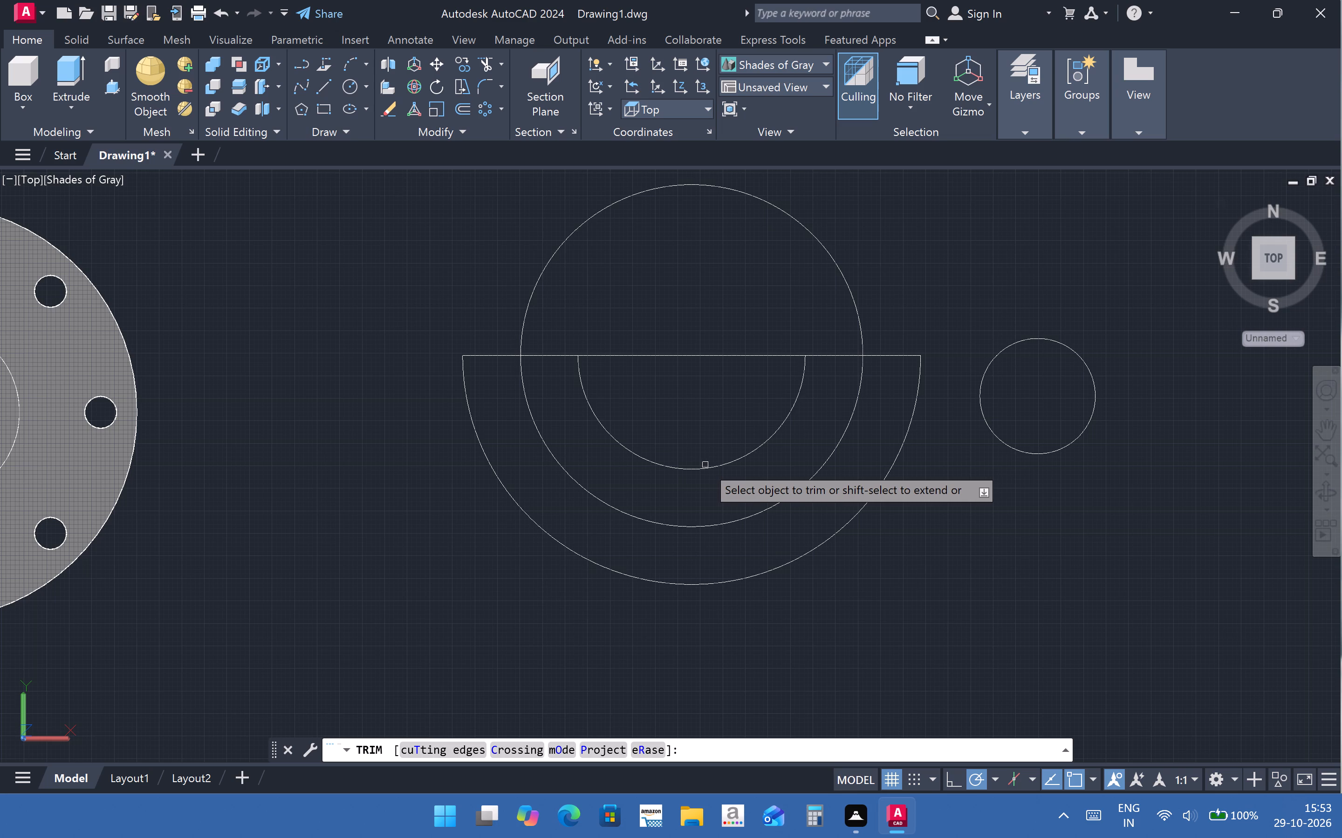
click(708, 469)
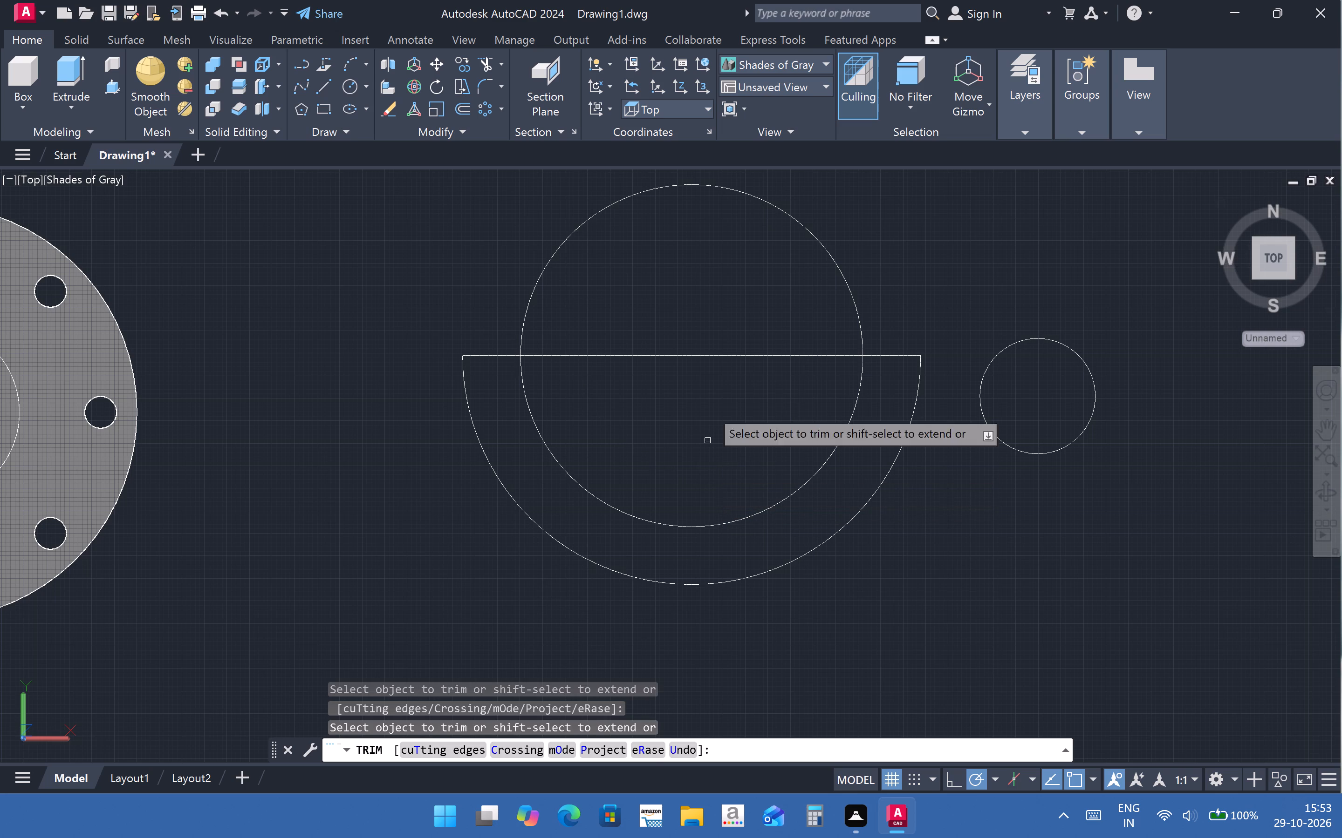
click(856, 298)
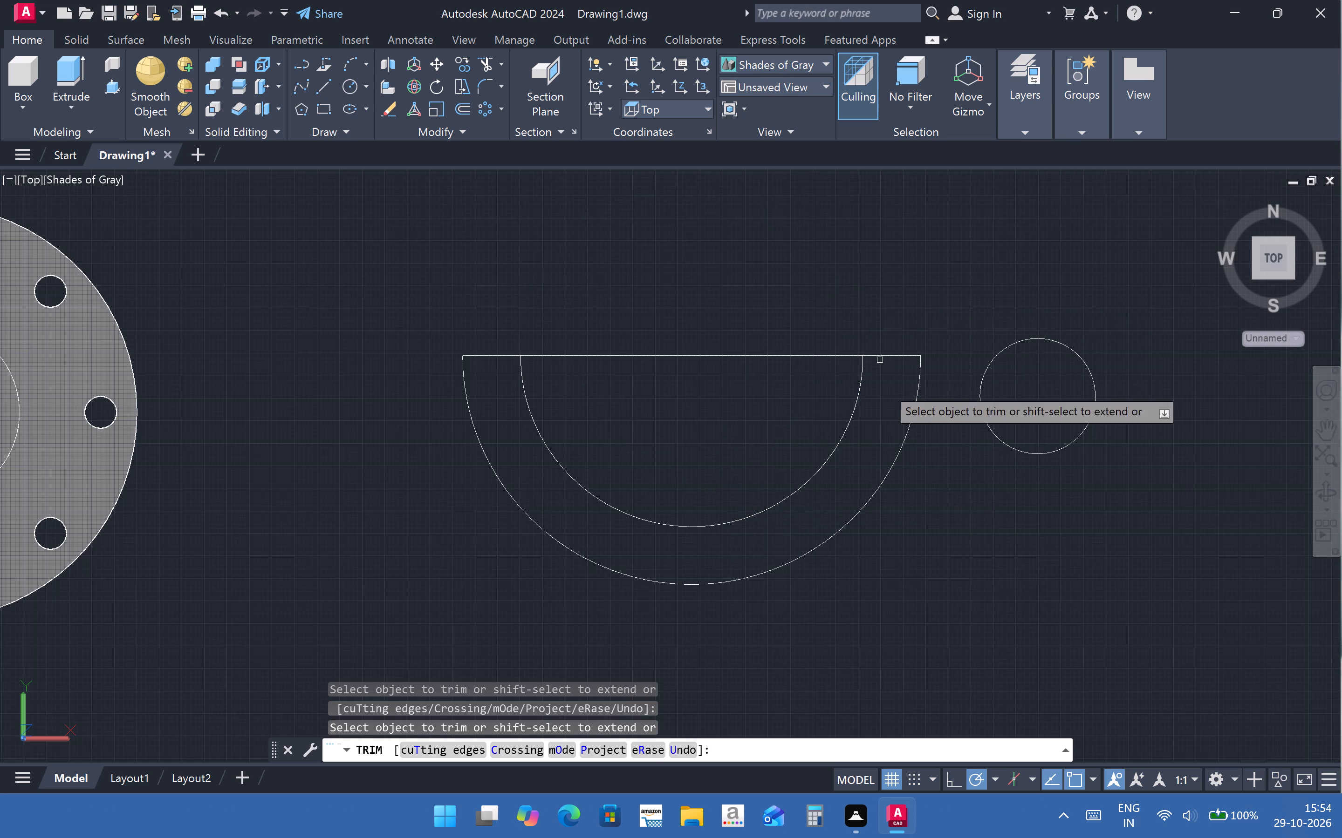
click(893, 465)
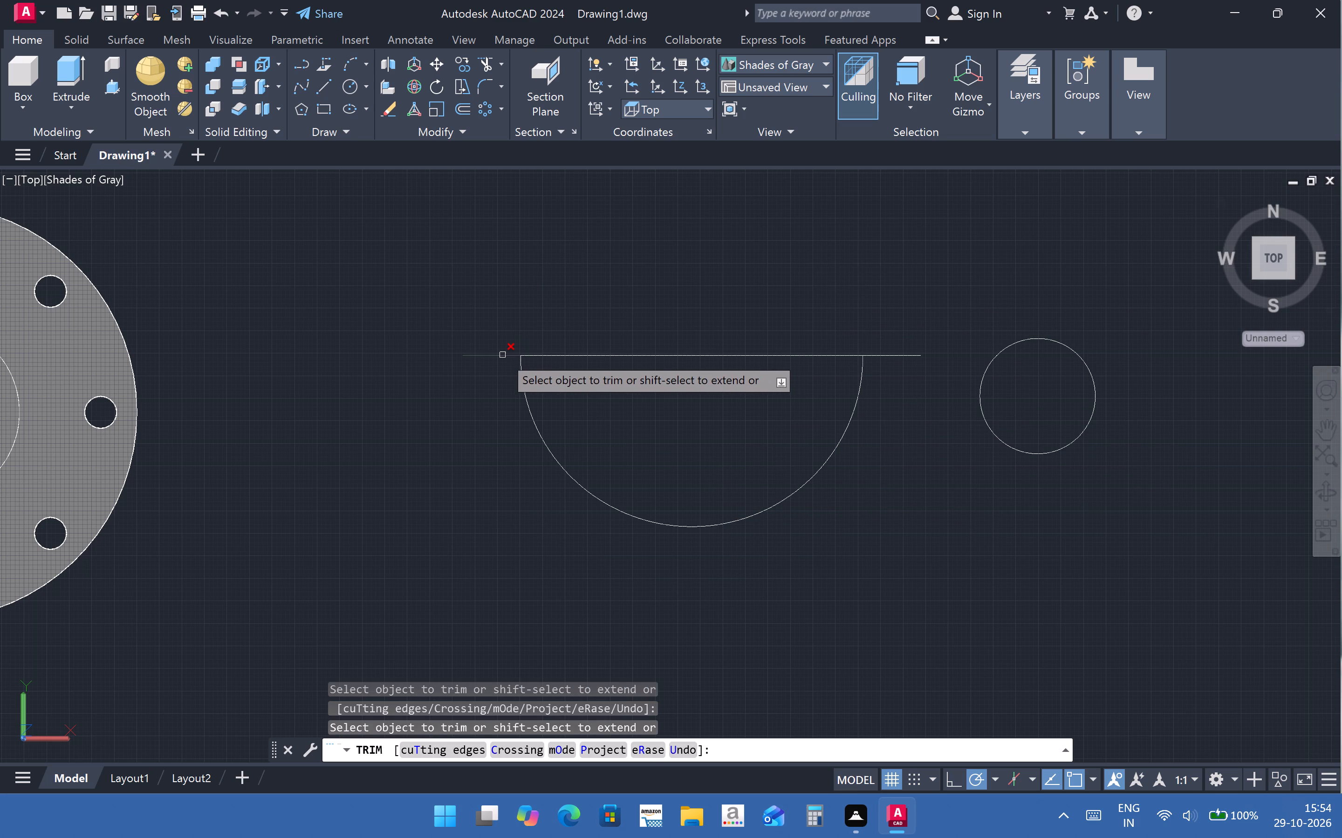
click(503, 355)
click(897, 356)
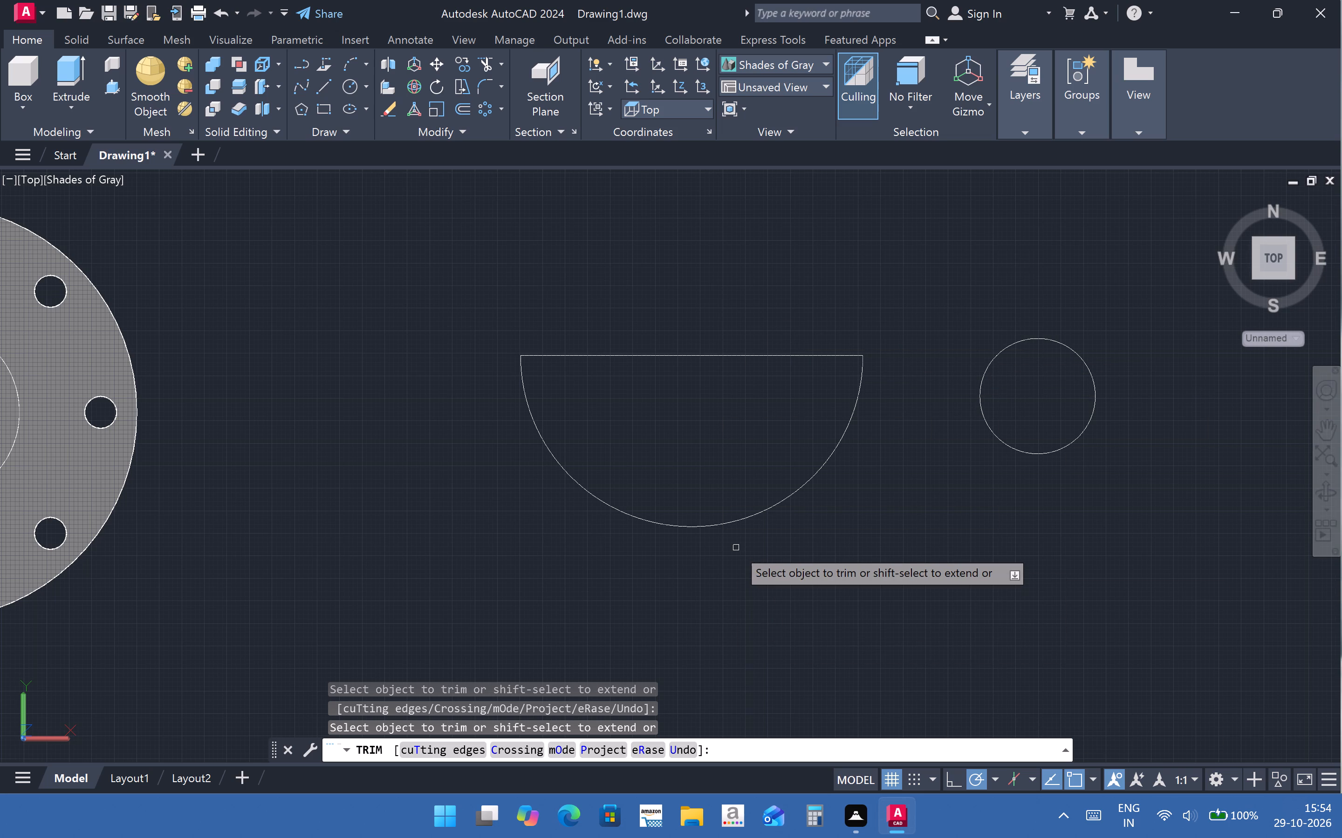
key(Escape)
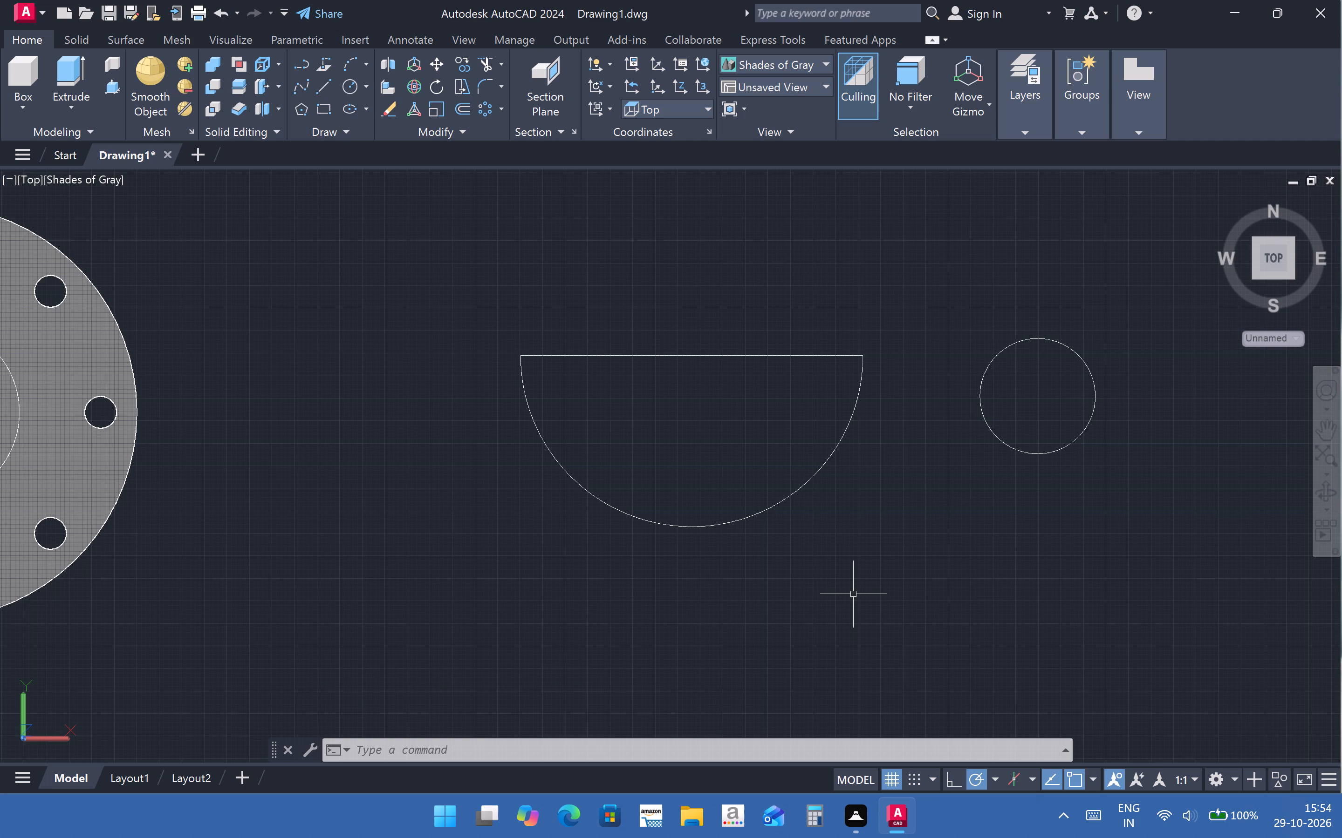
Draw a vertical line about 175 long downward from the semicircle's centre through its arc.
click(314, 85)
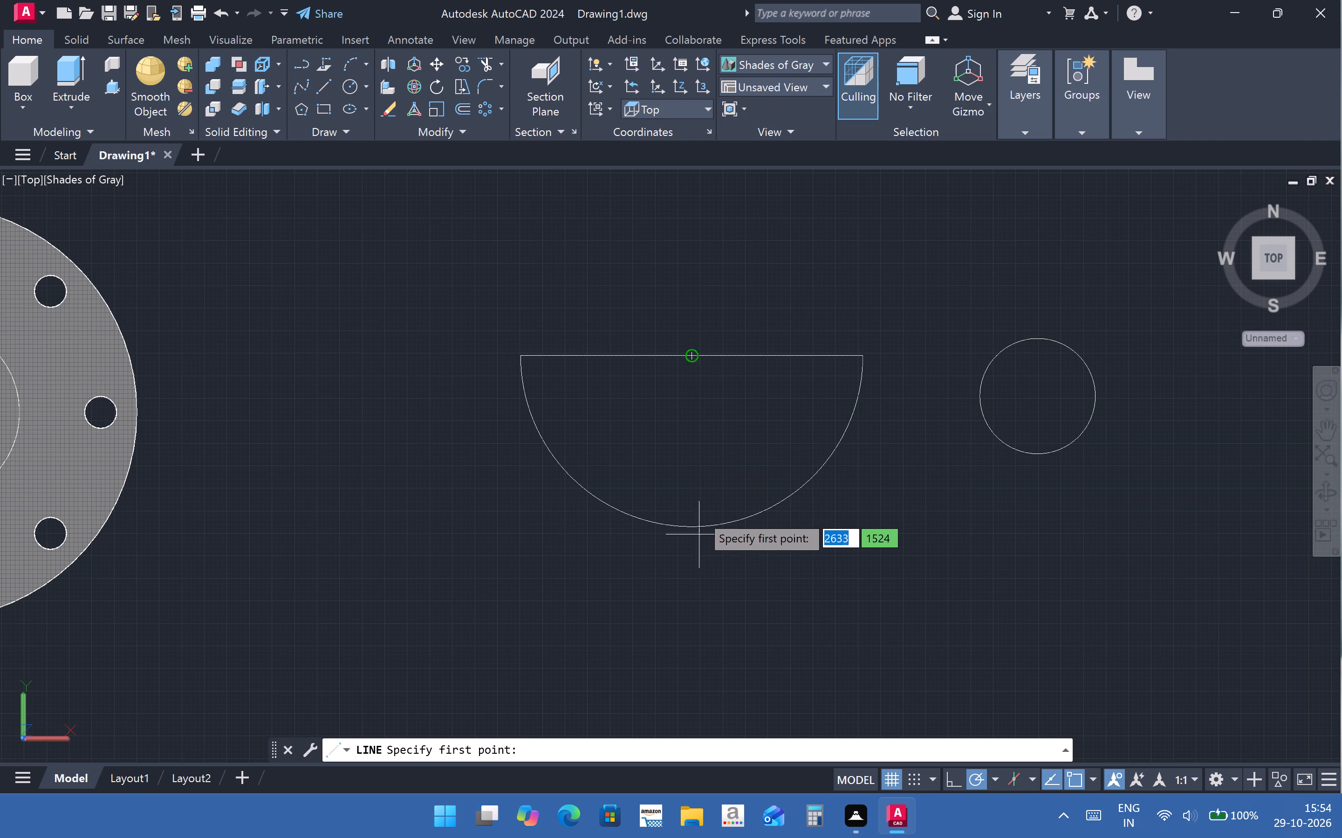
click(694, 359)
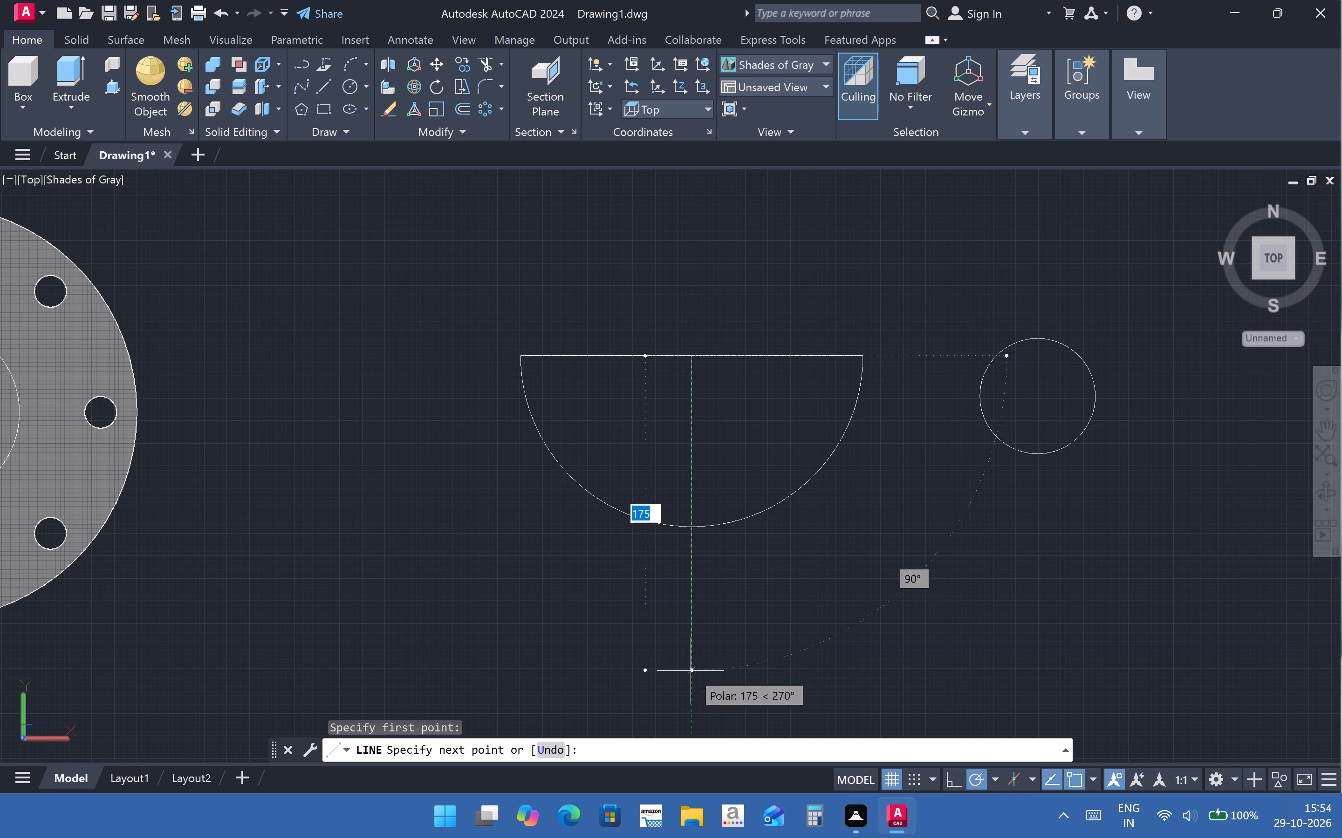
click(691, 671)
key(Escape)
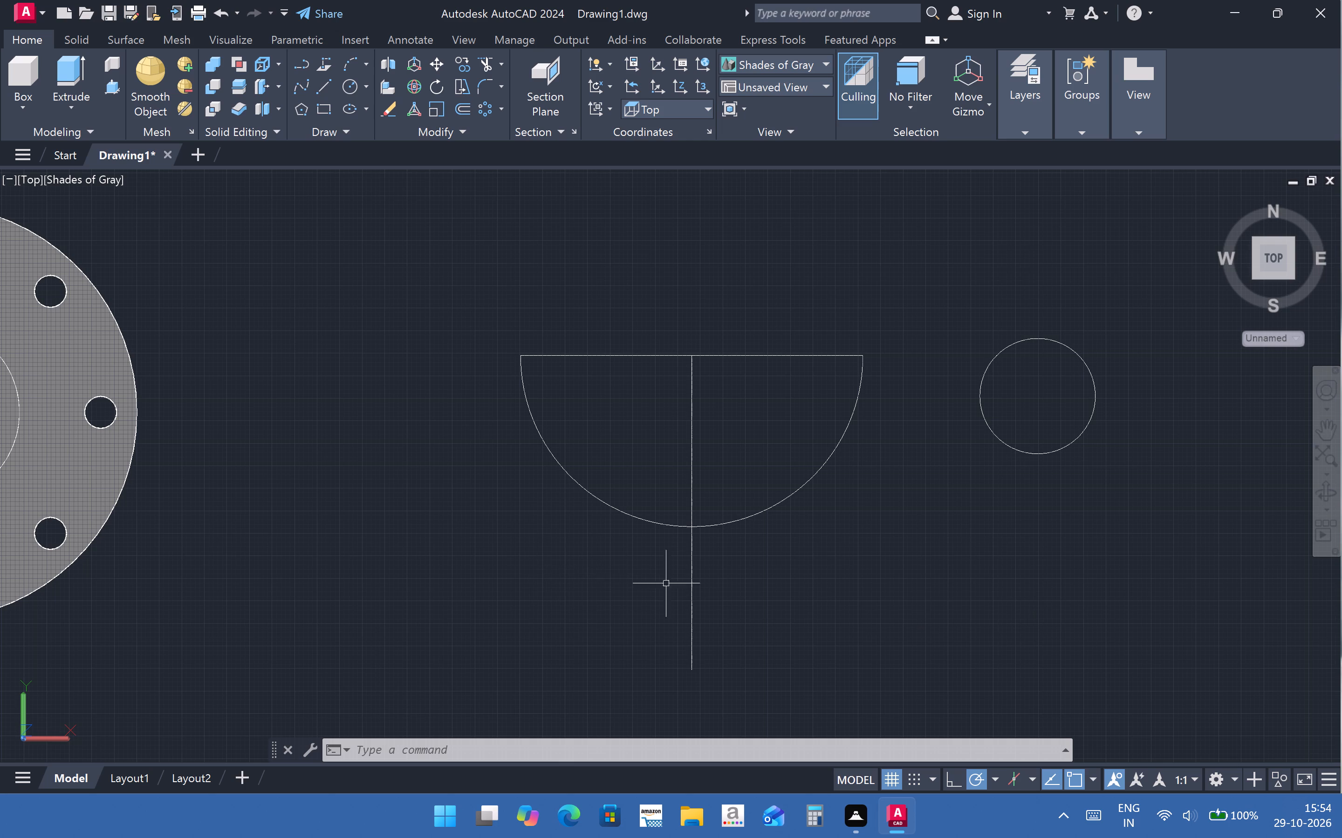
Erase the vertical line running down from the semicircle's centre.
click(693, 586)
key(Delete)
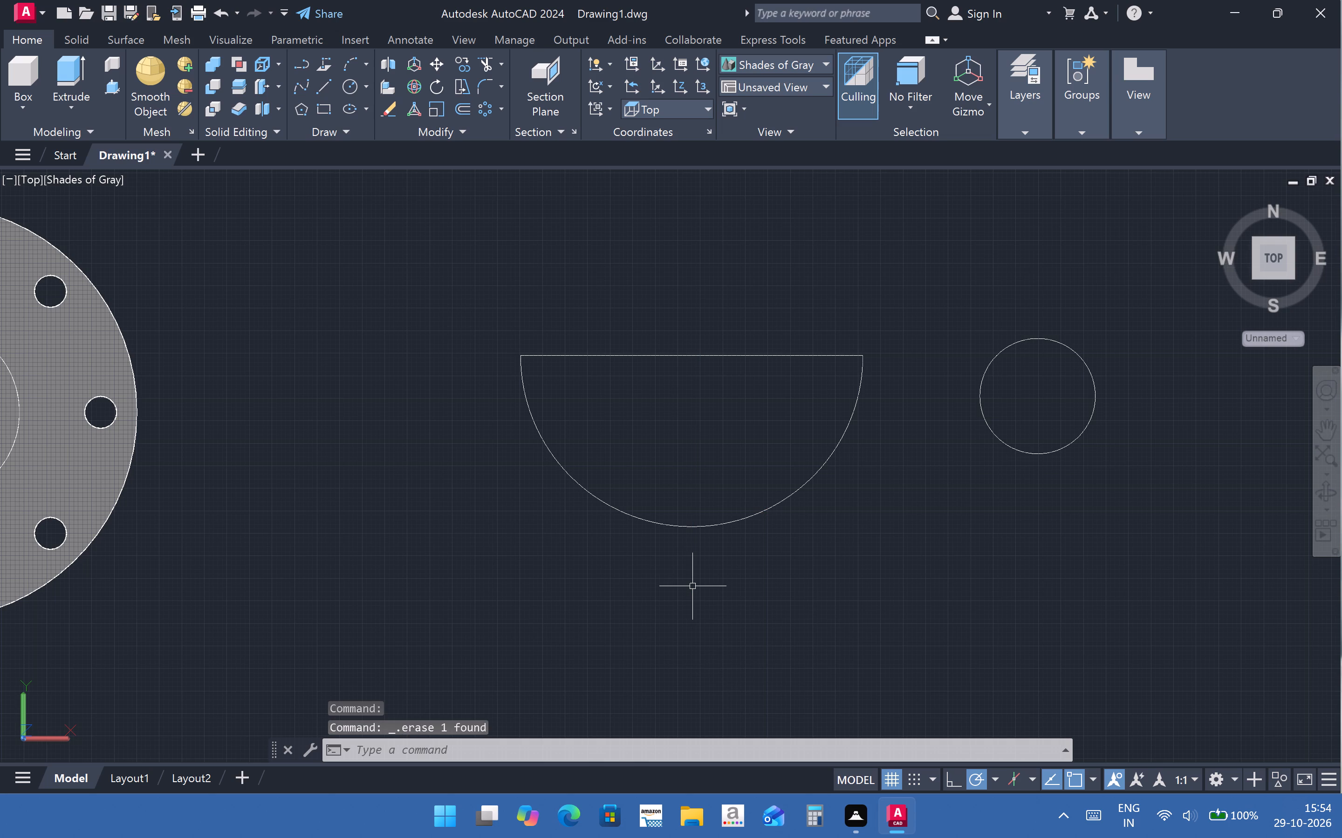
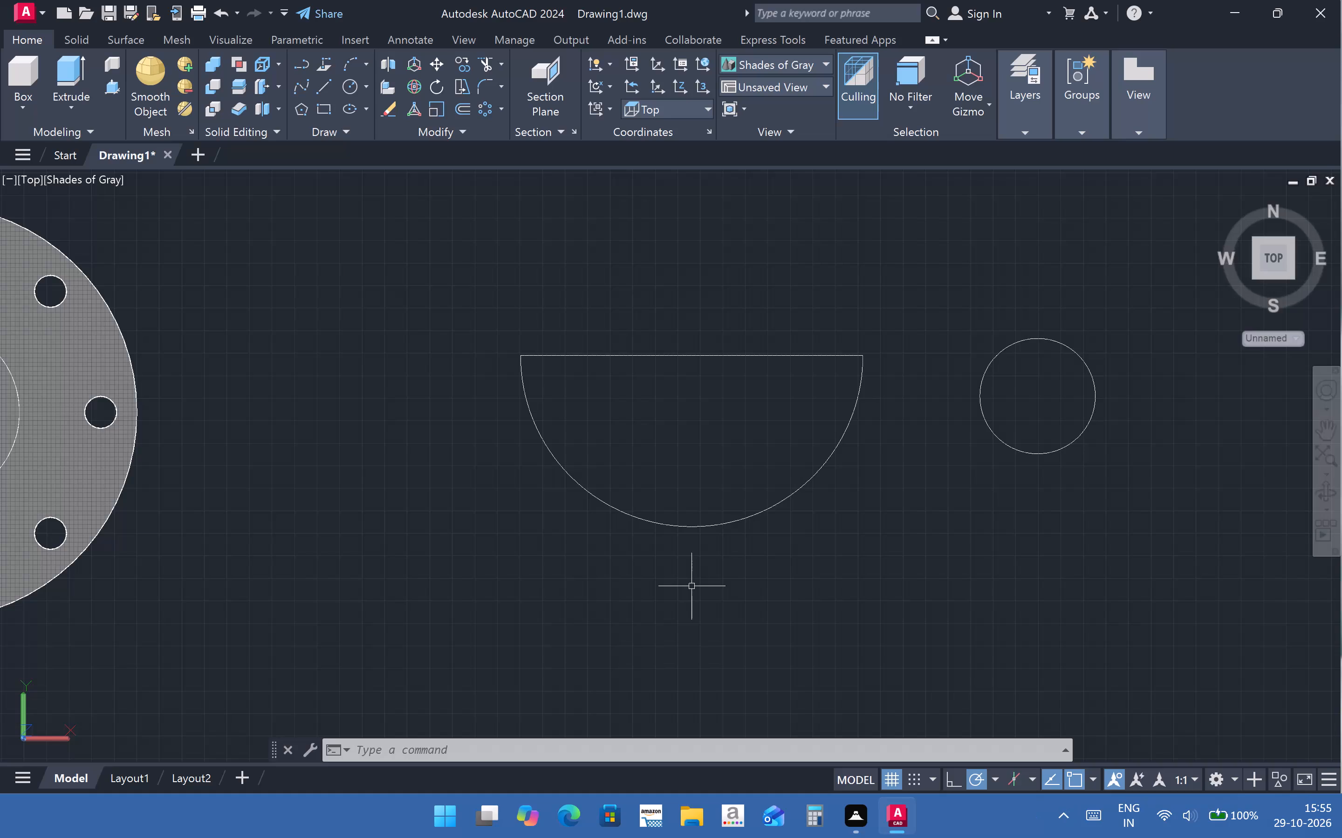
Draw a vertical line 188 long downward from the midpoint of the semicircle's straight edge.
click(324, 86)
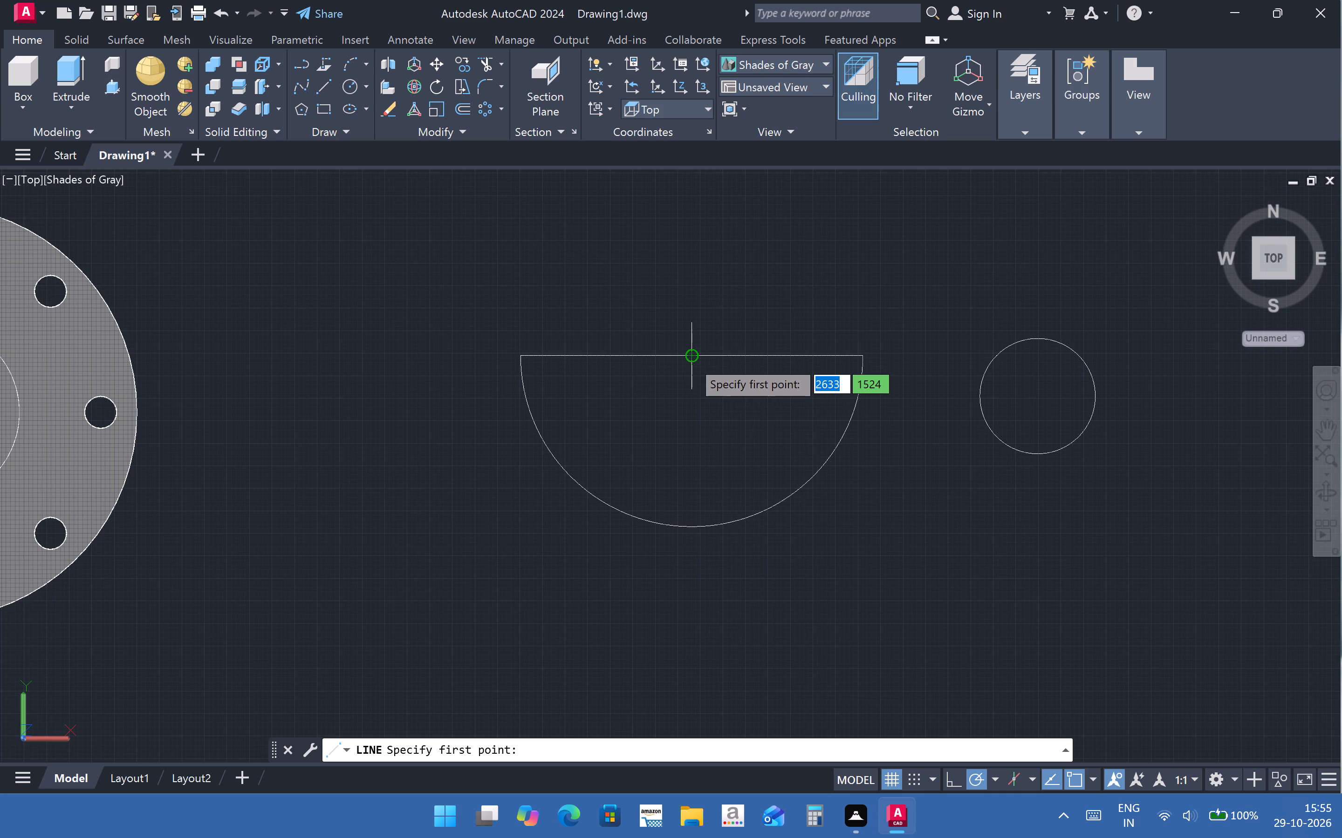
click(691, 359)
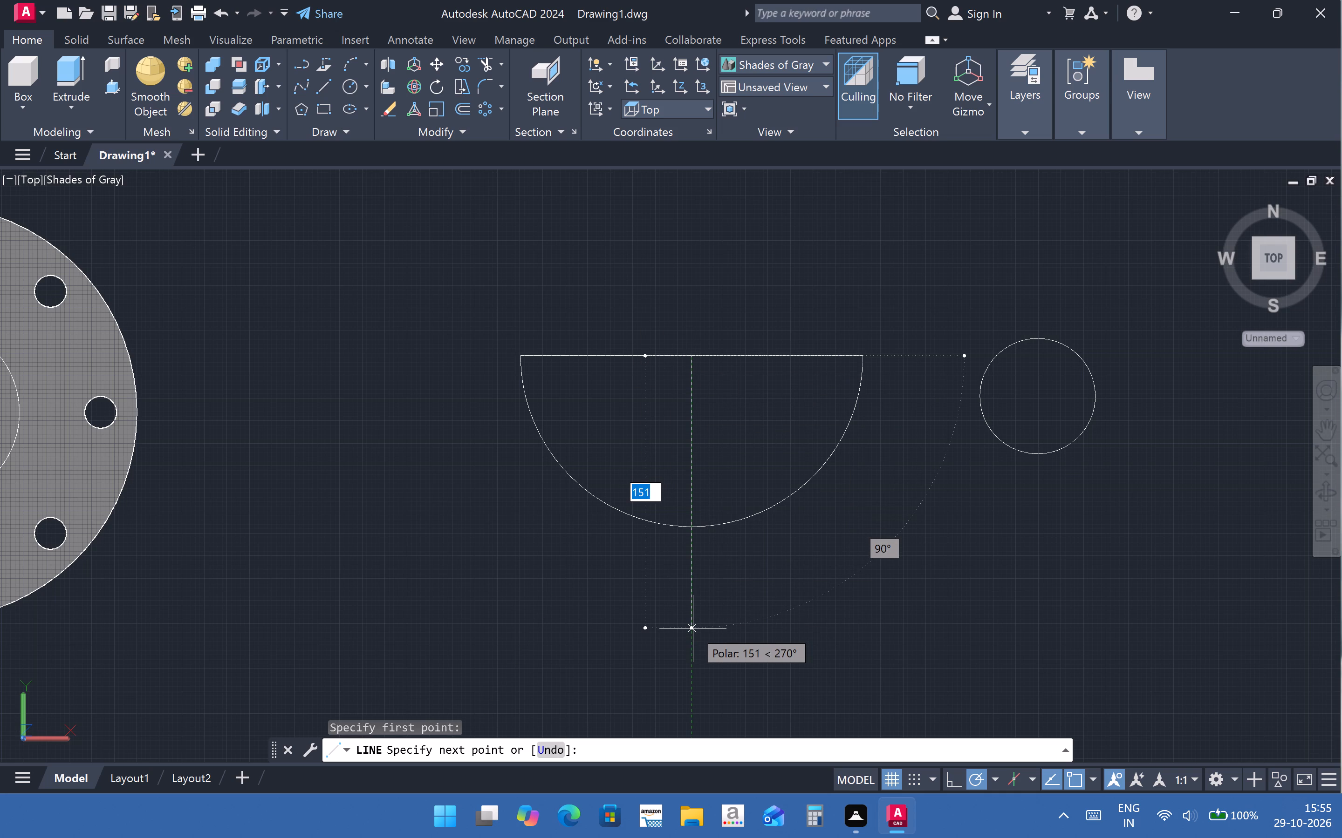
text(188)
key(Return)
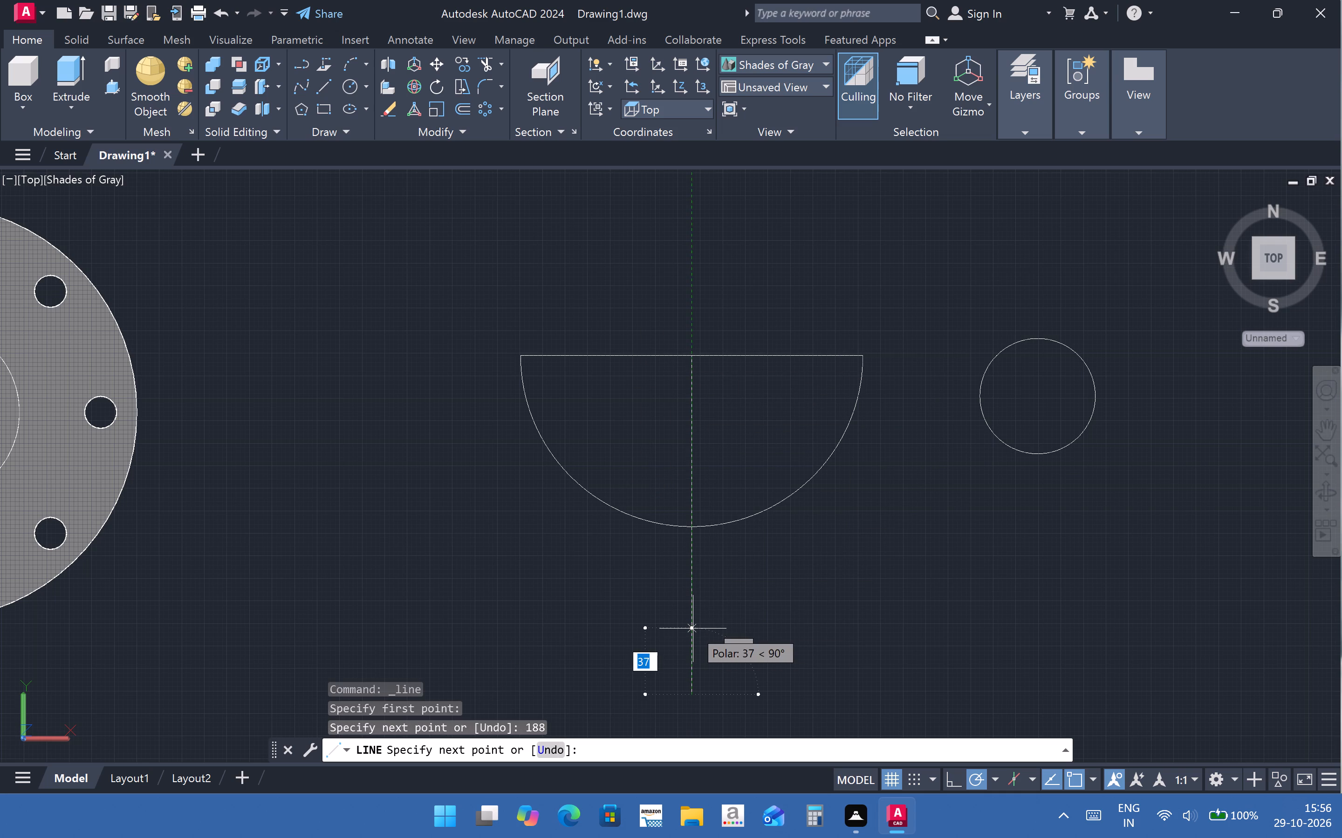
key(Escape)
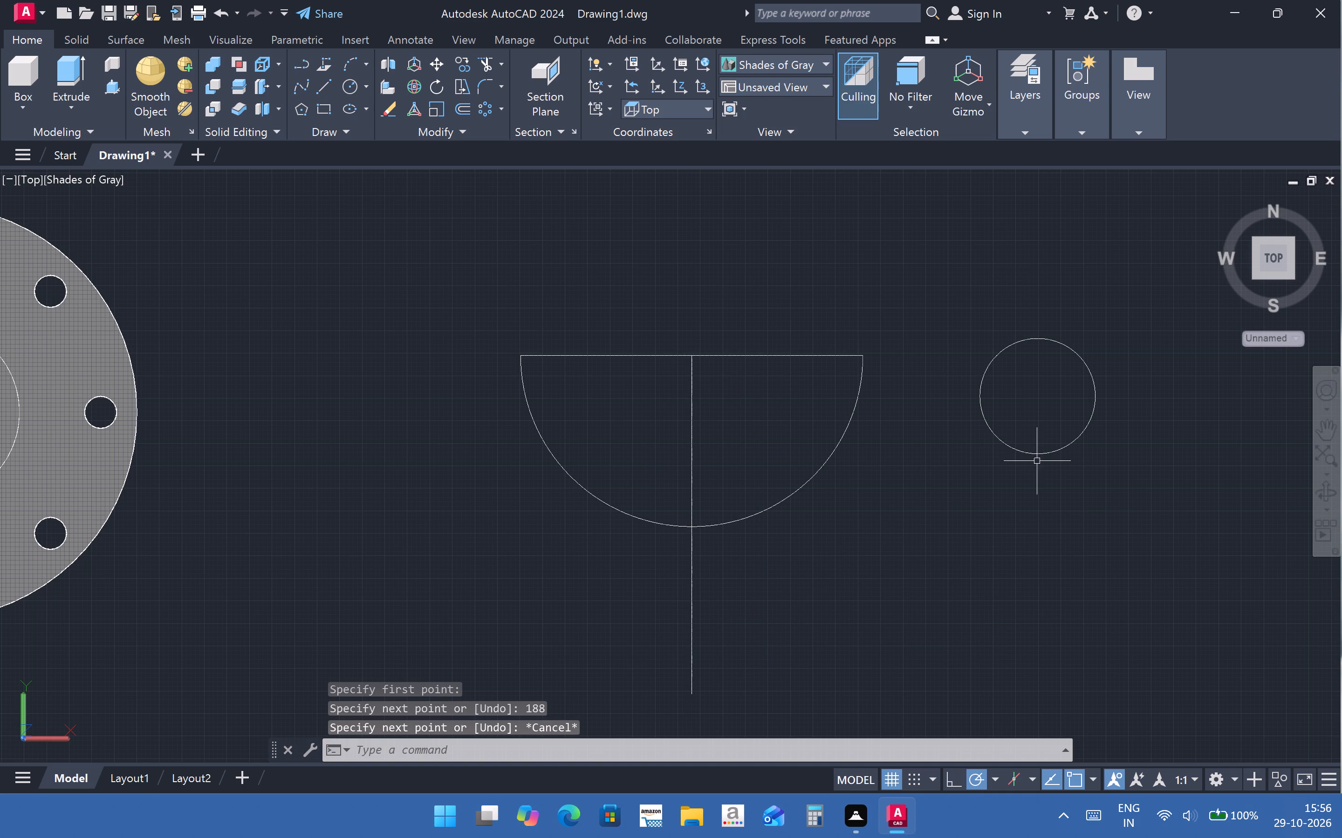
Erase the circle beside the semicircle.
click(1039, 453)
key(Delete)
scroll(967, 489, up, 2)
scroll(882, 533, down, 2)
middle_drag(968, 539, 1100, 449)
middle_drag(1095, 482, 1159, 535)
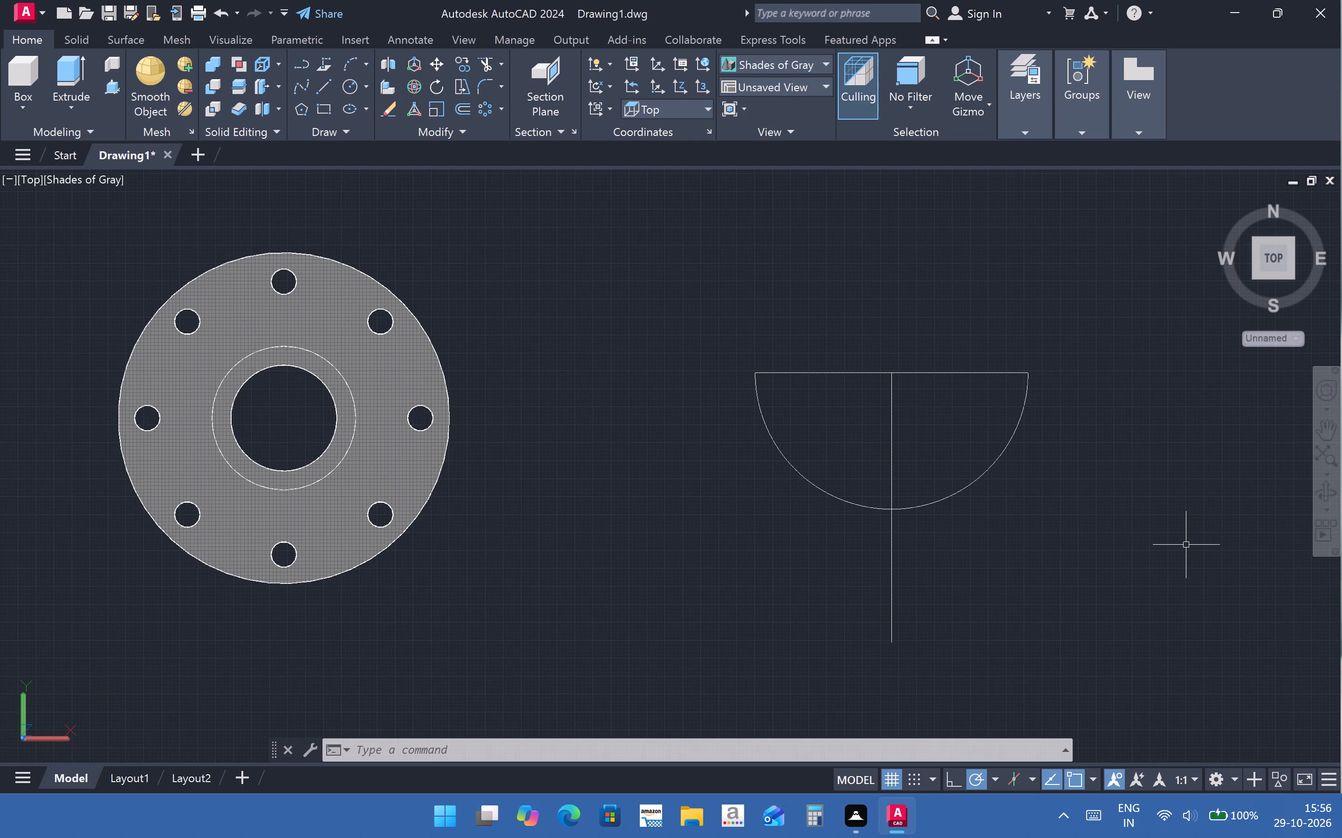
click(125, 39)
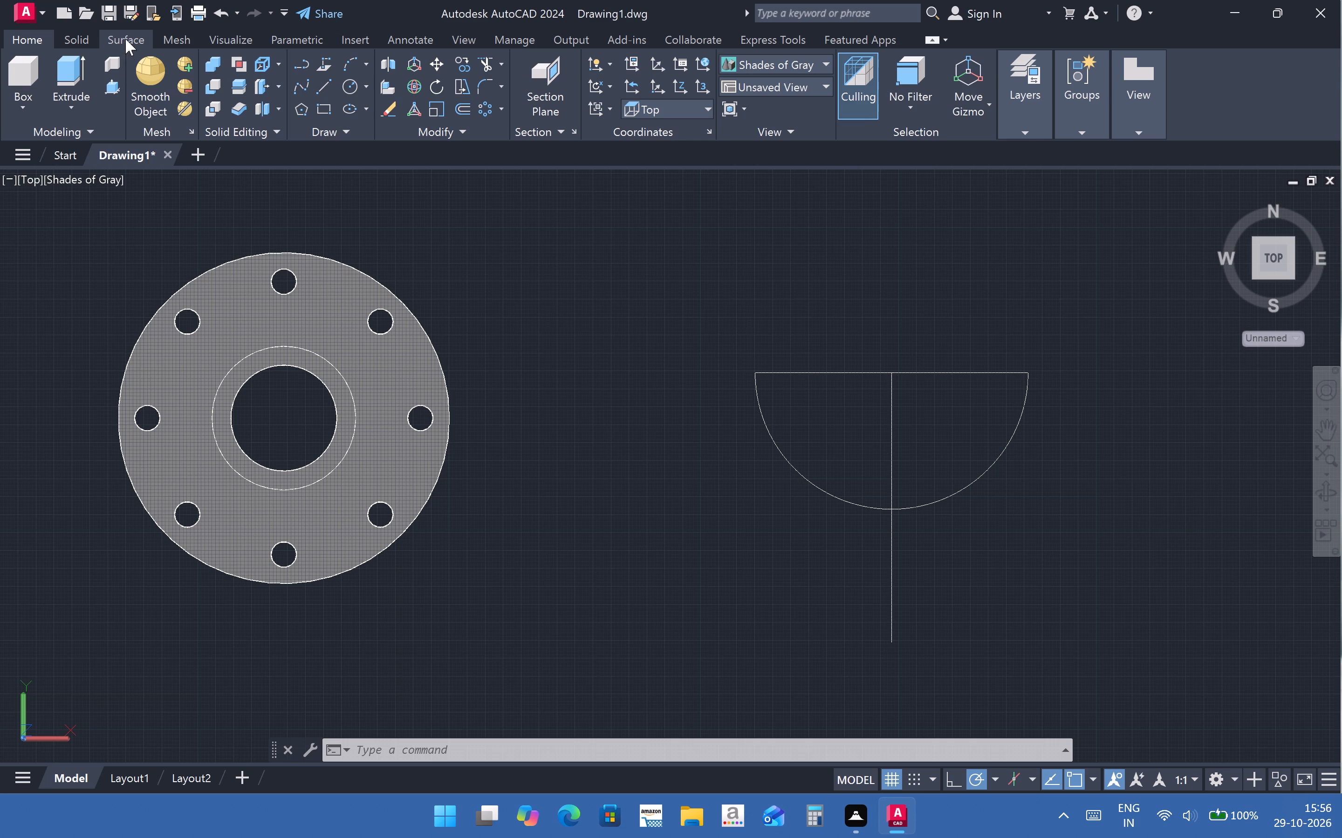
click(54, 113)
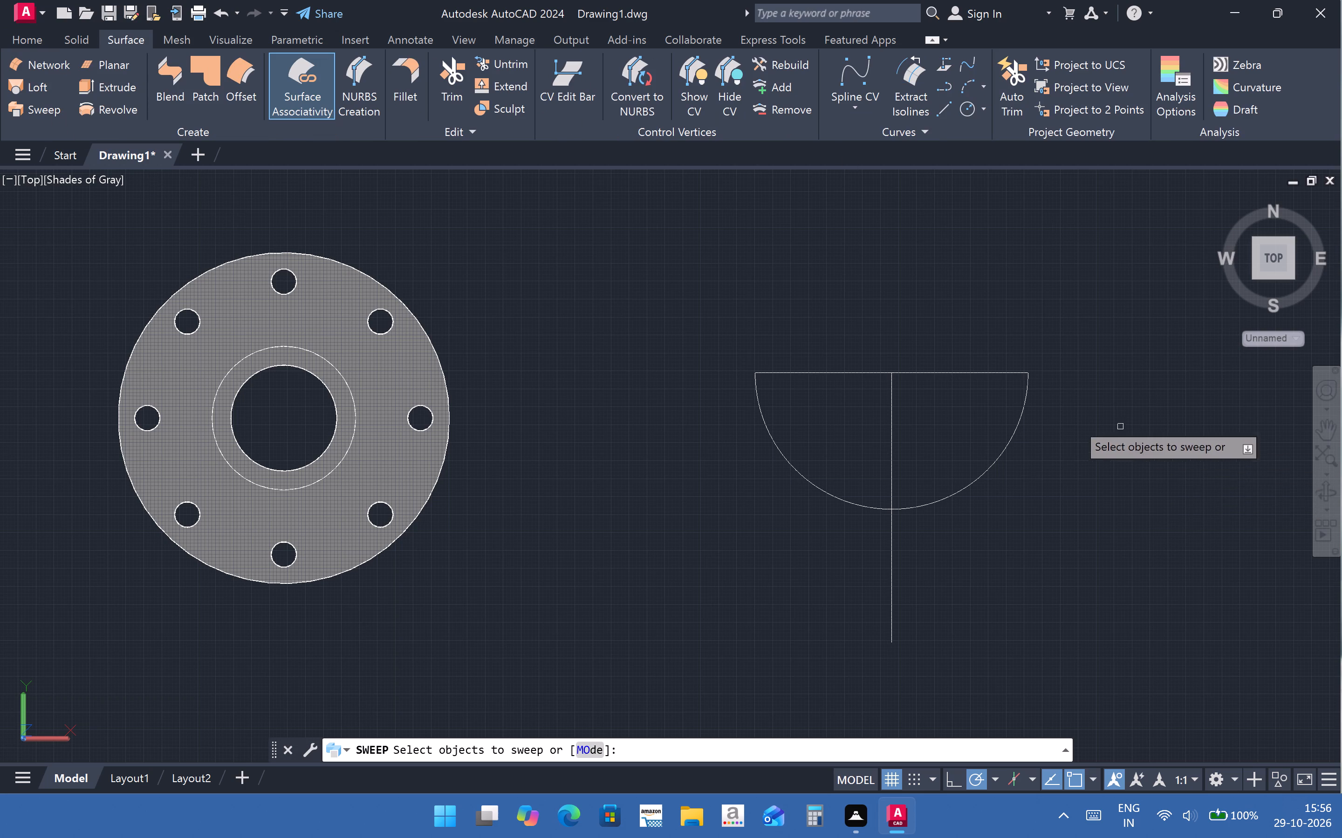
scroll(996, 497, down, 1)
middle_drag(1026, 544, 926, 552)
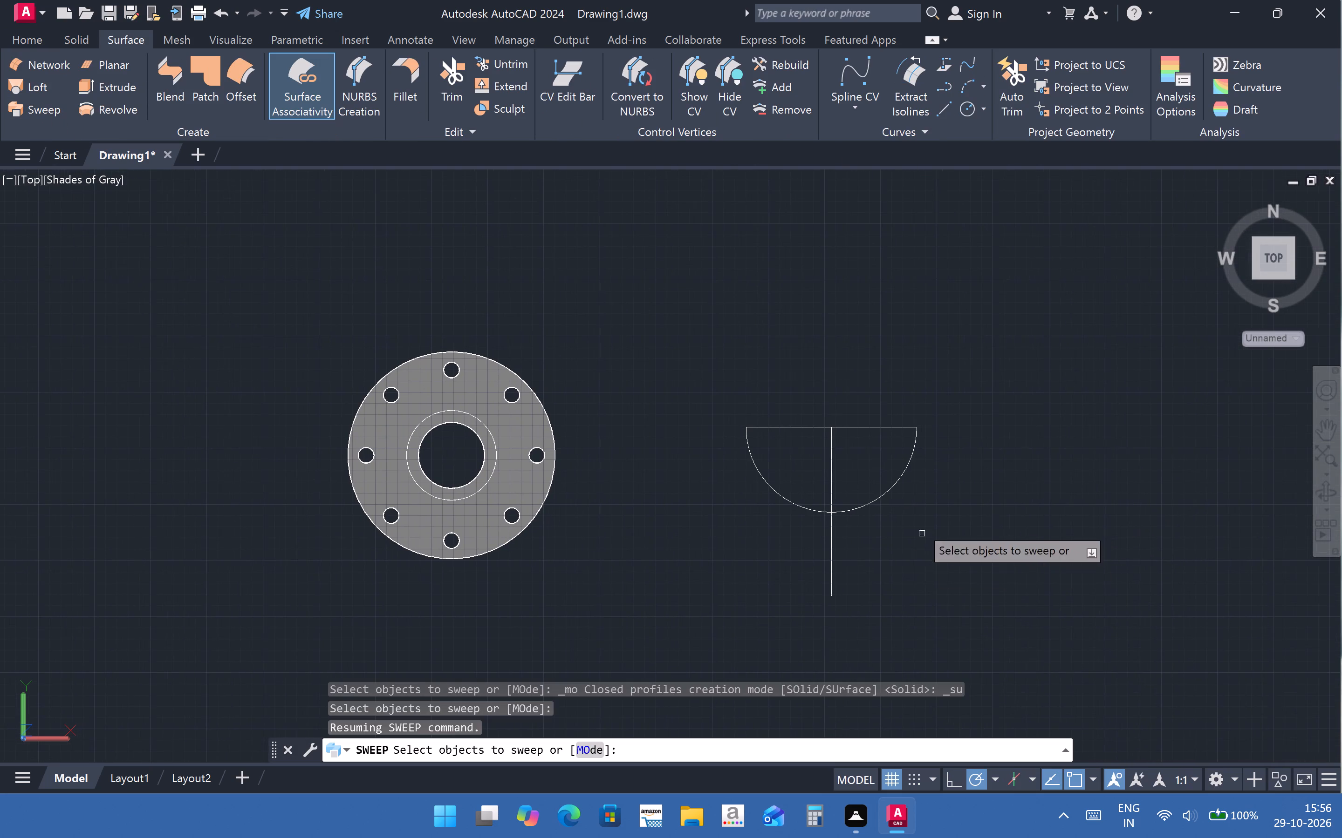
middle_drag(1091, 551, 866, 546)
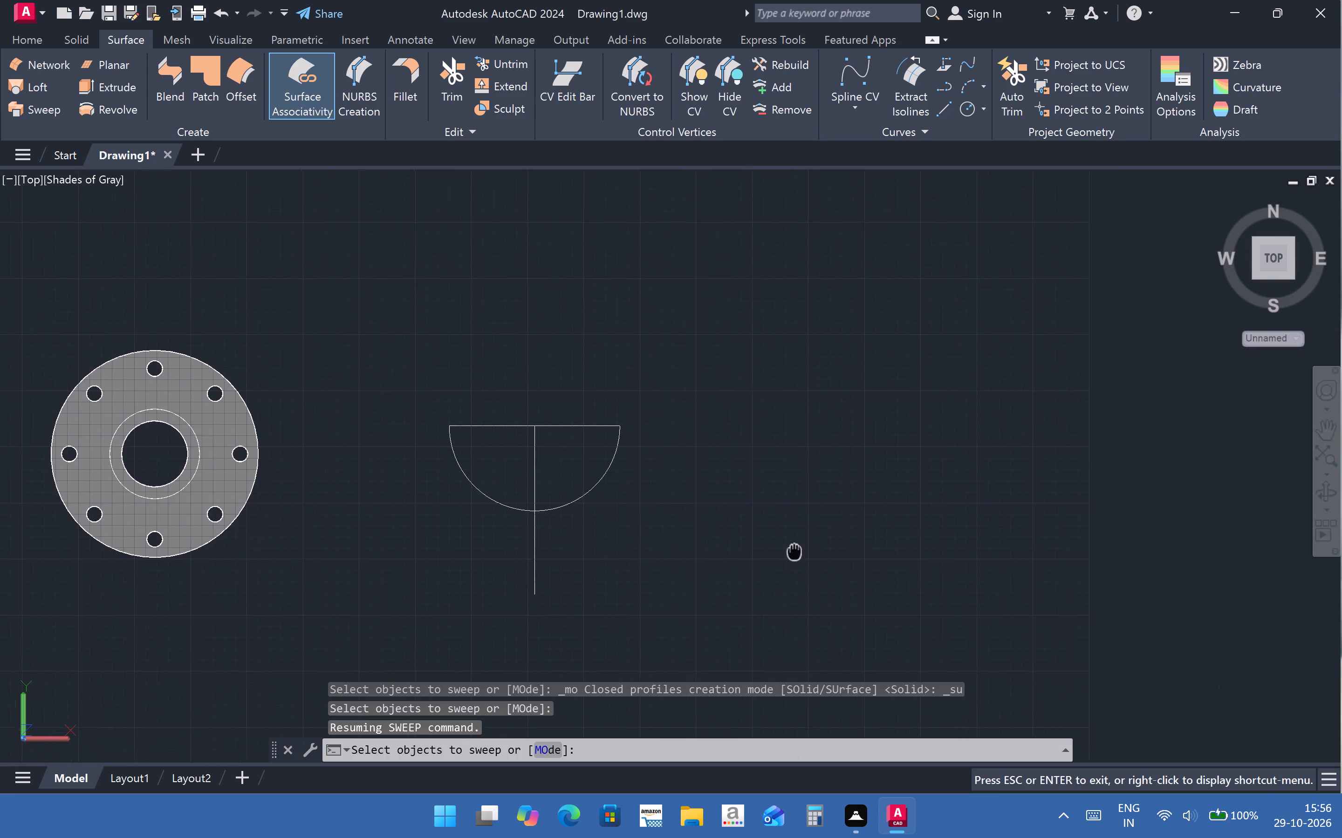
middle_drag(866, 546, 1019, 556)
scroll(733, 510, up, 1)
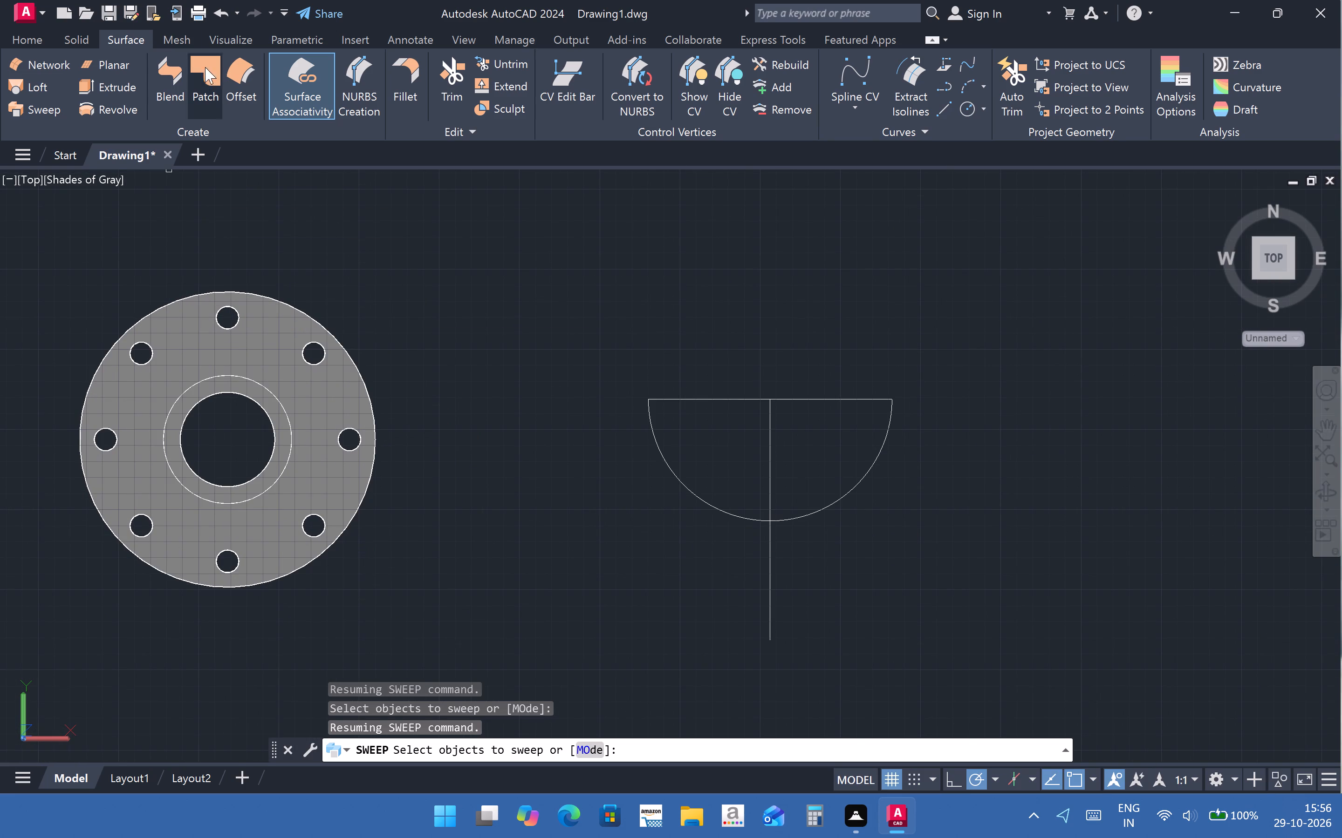
Draw a circle of radius 32 in the empty space to the right of the semicircle.
click(23, 43)
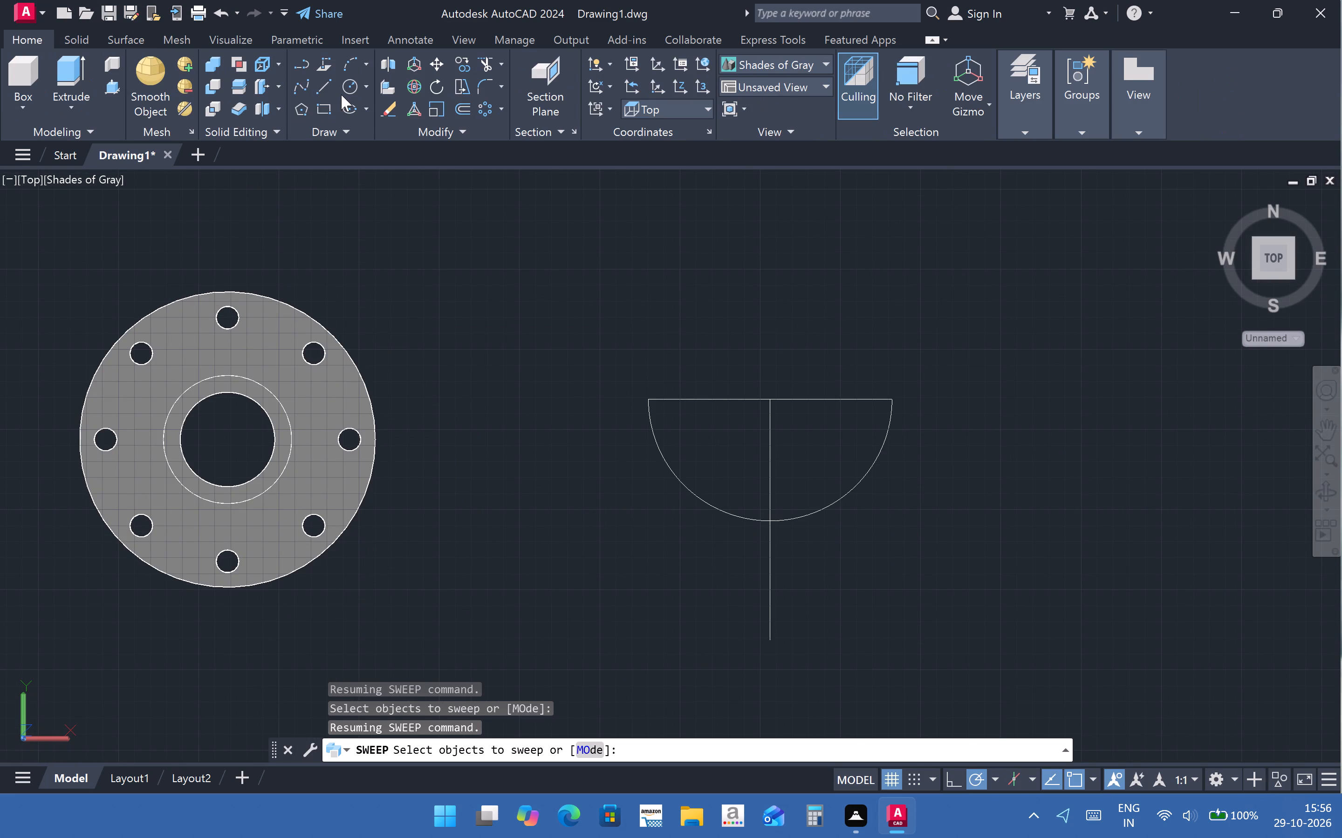
click(343, 91)
click(1047, 434)
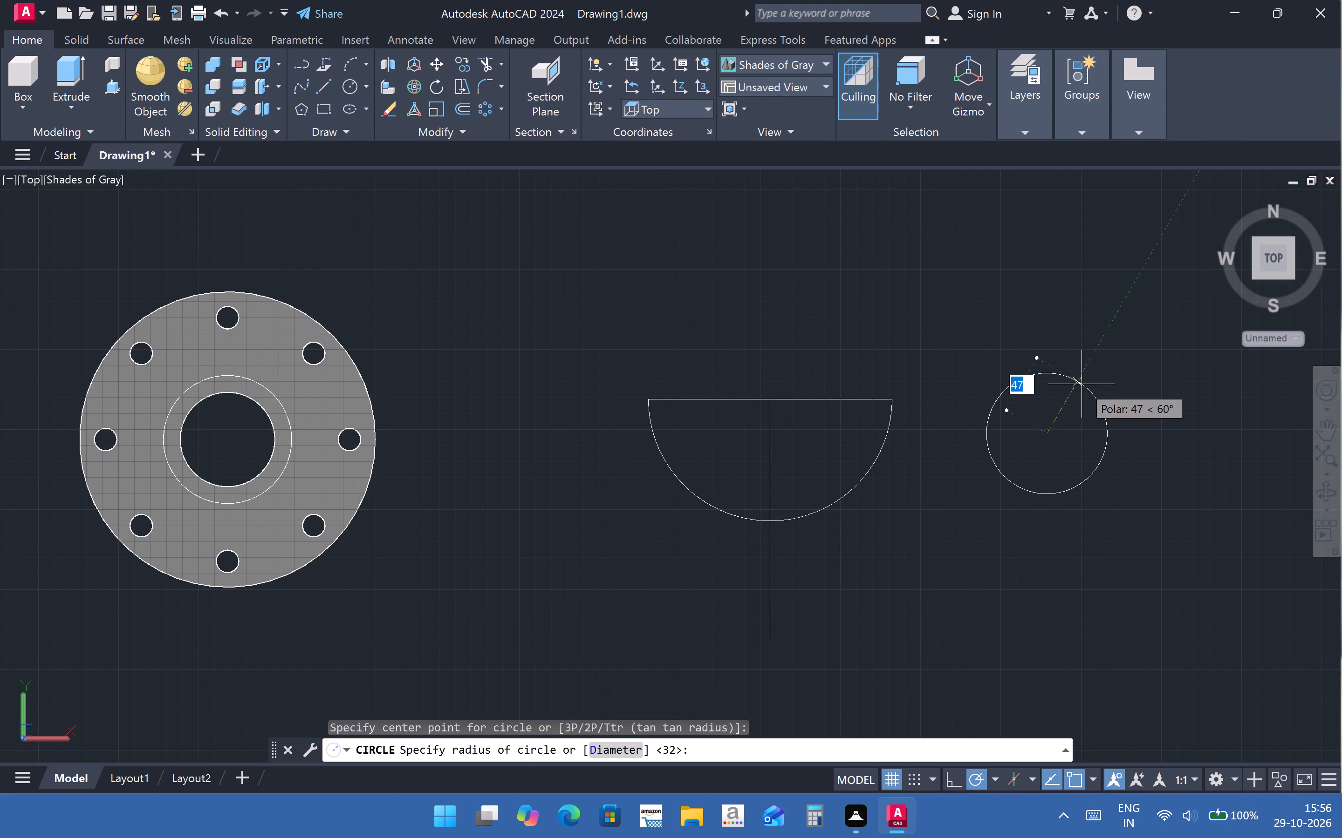
text(32)
key(Return)
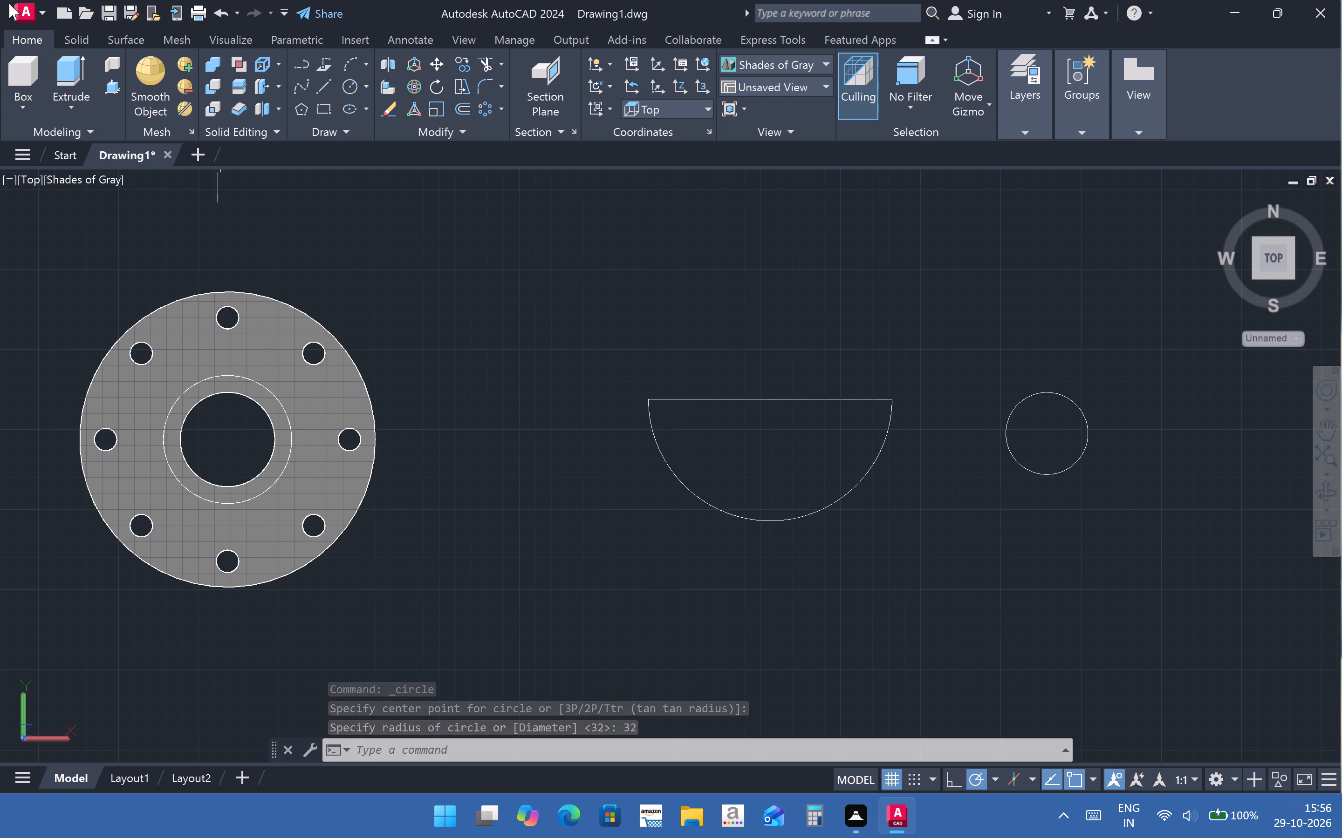
Sweep the 32-radius circle as a surface along the semicircular arc to form the pipe bend.
click(136, 48)
click(31, 101)
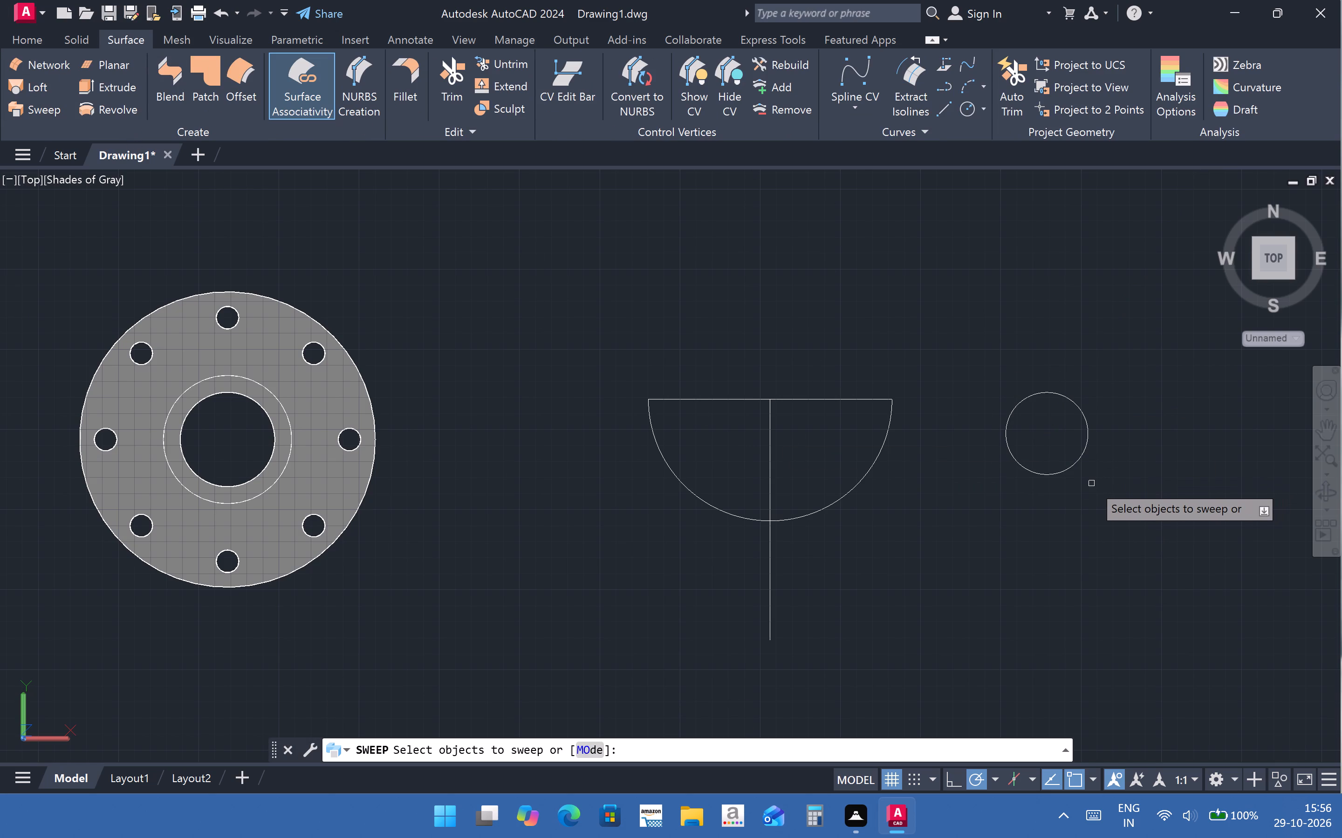
click(1068, 469)
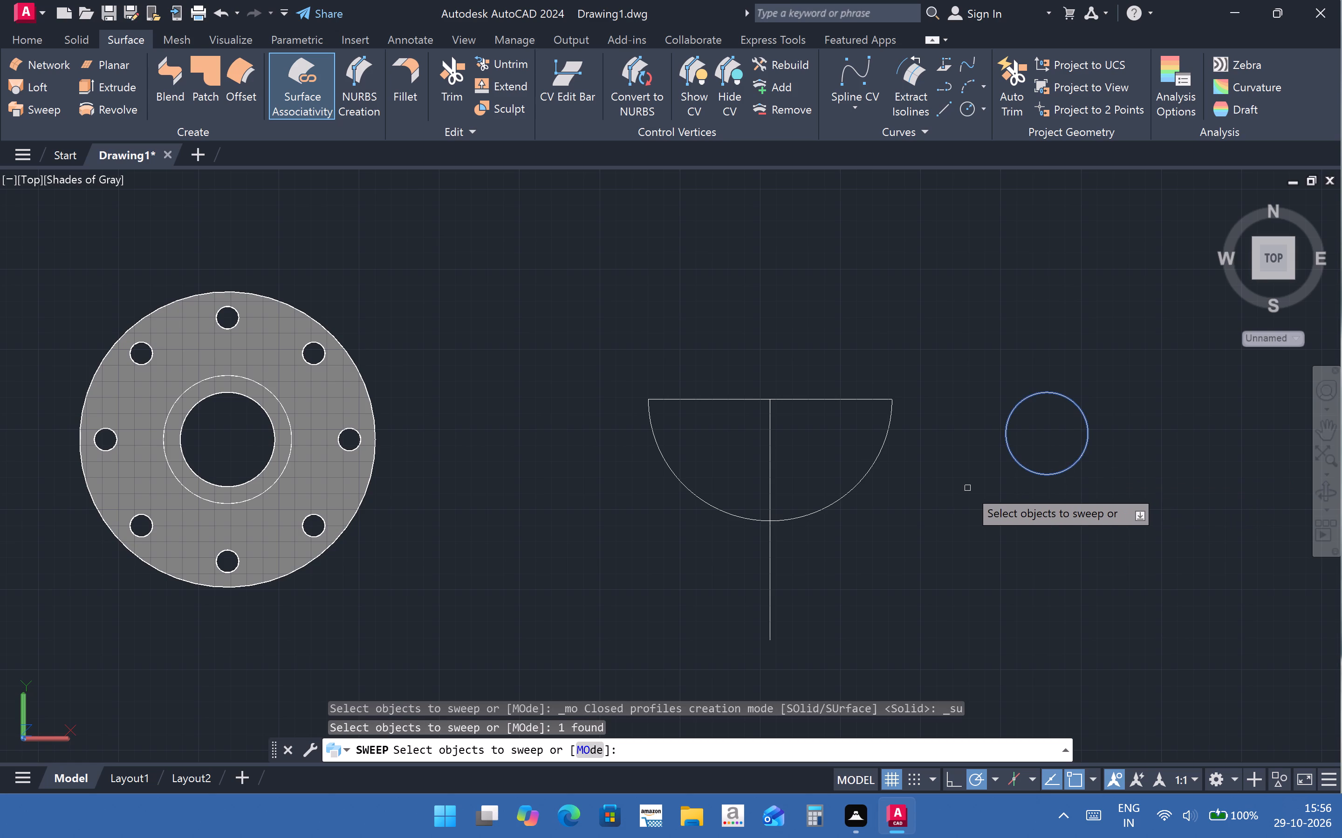
key(Return)
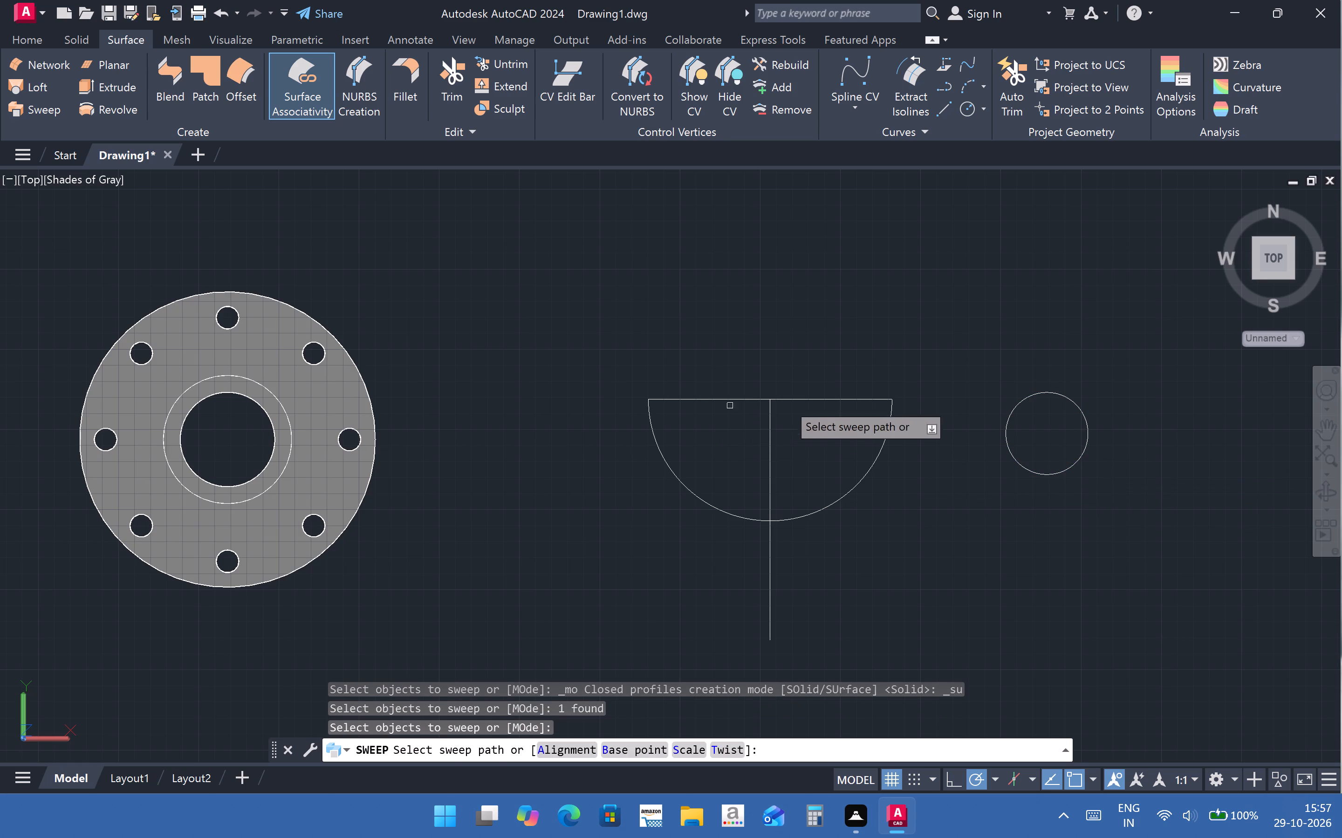
click(890, 426)
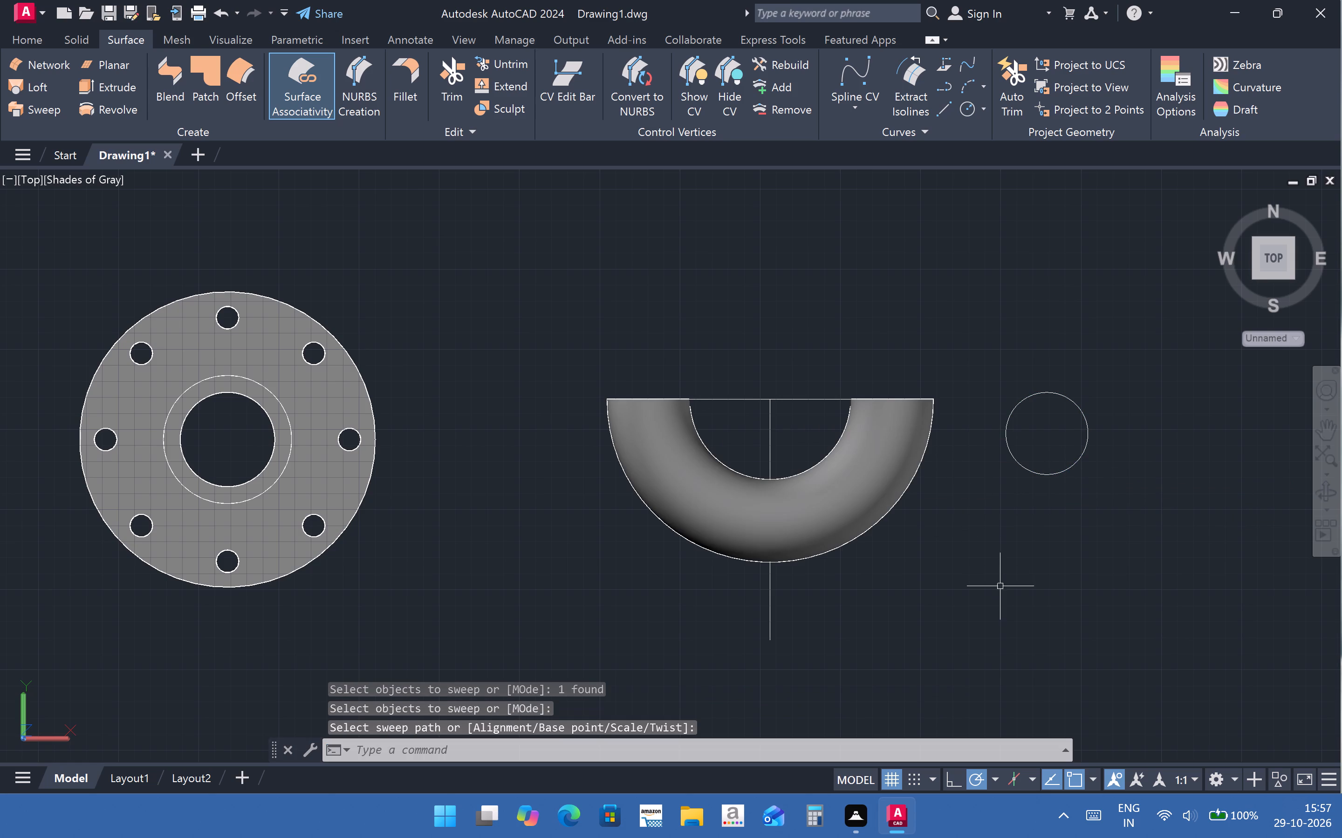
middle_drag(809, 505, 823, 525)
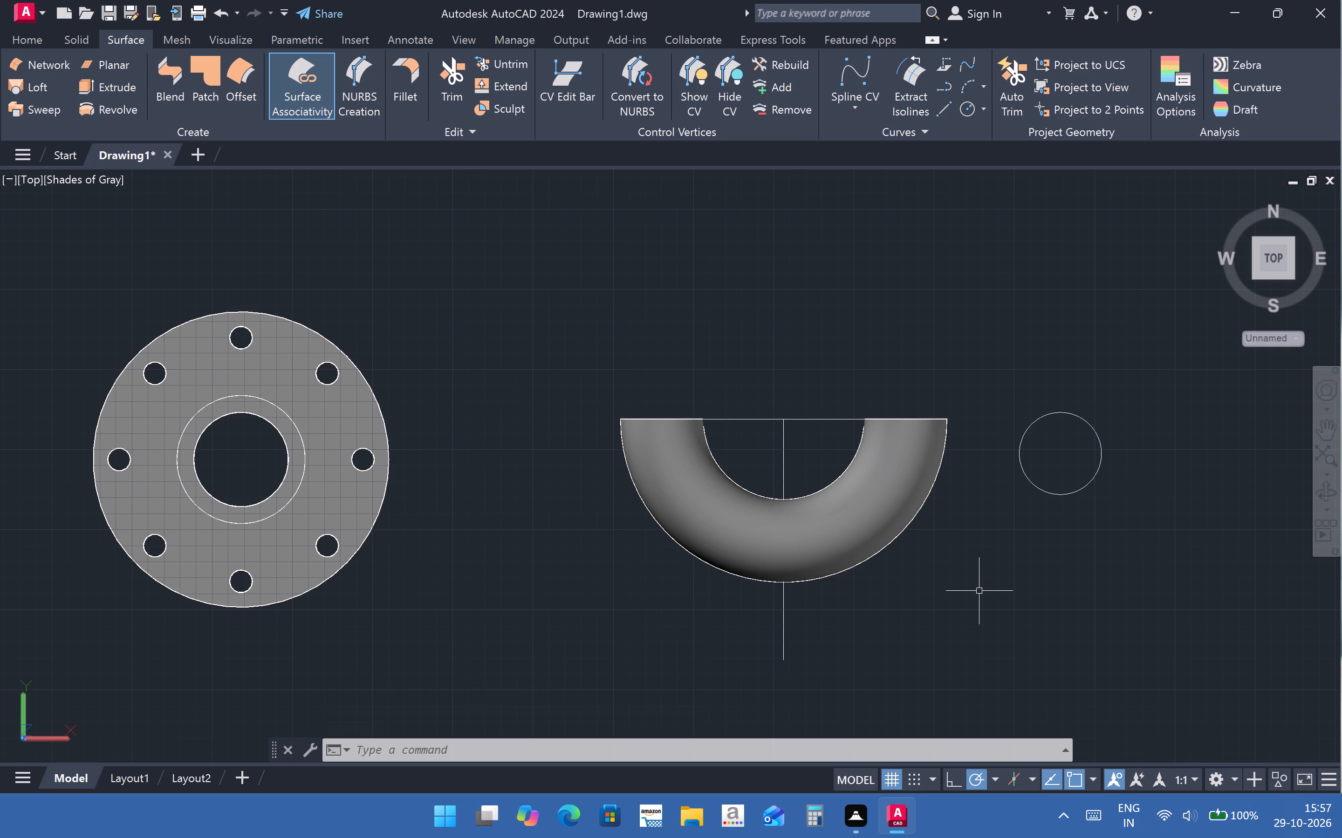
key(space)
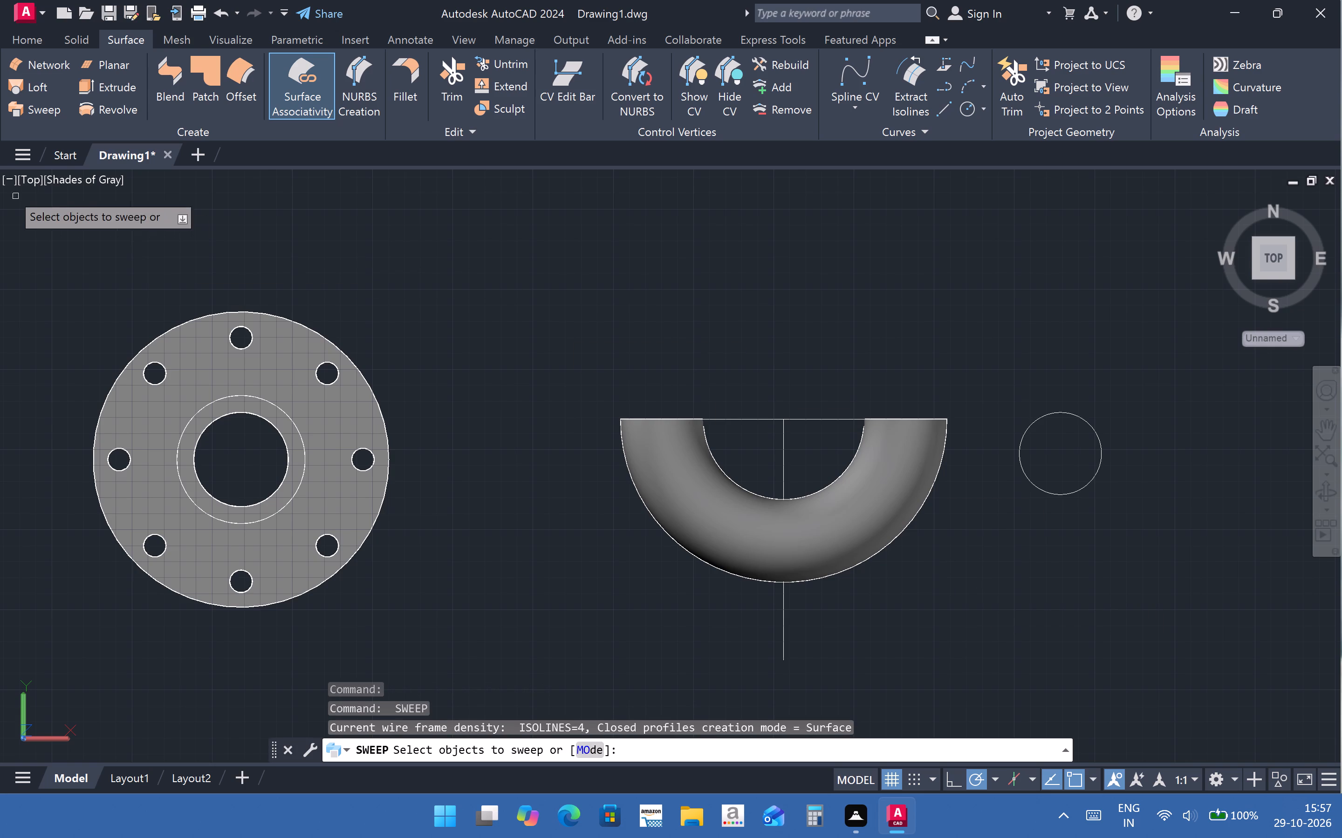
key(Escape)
Switch the model to the SW Isometric view with the flange and the swept bend both in sight.
click(37, 183)
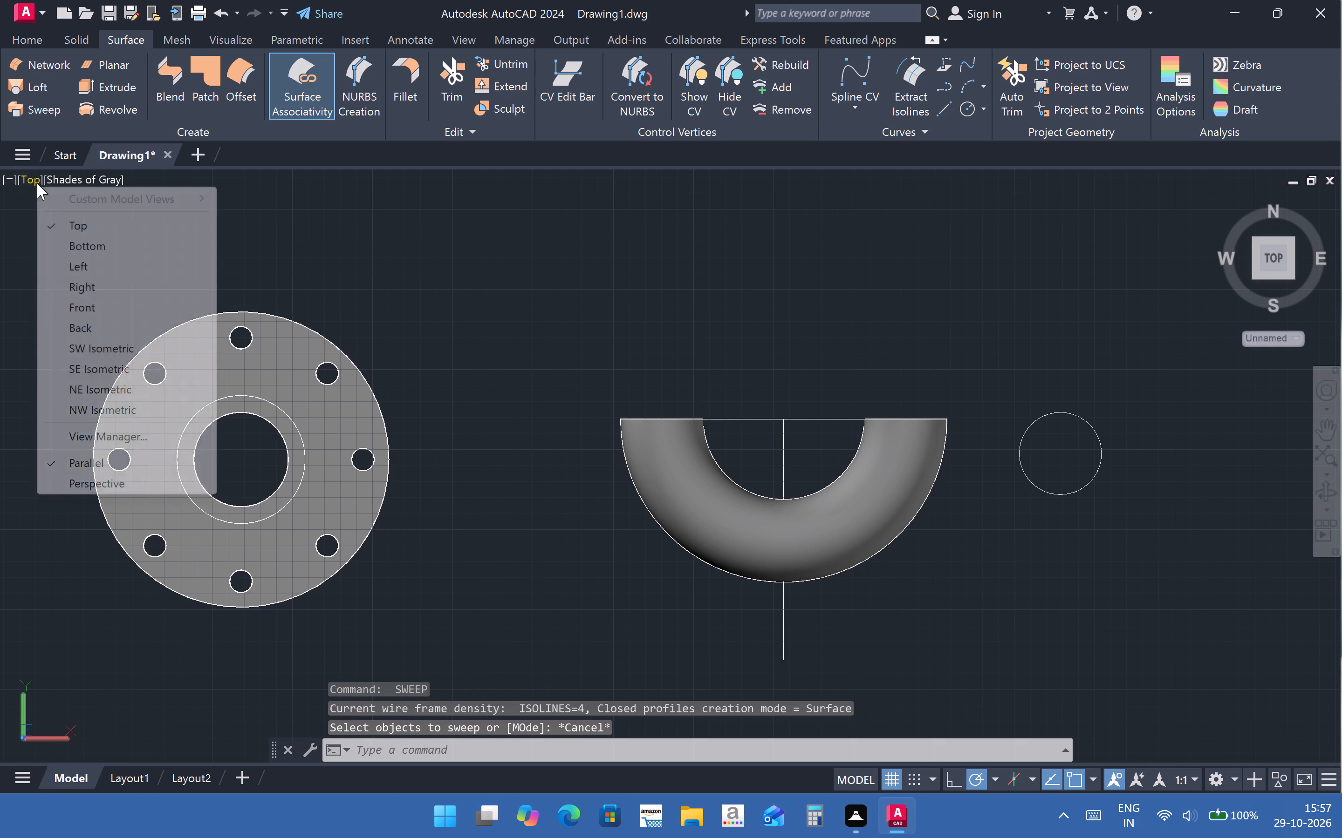
click(110, 353)
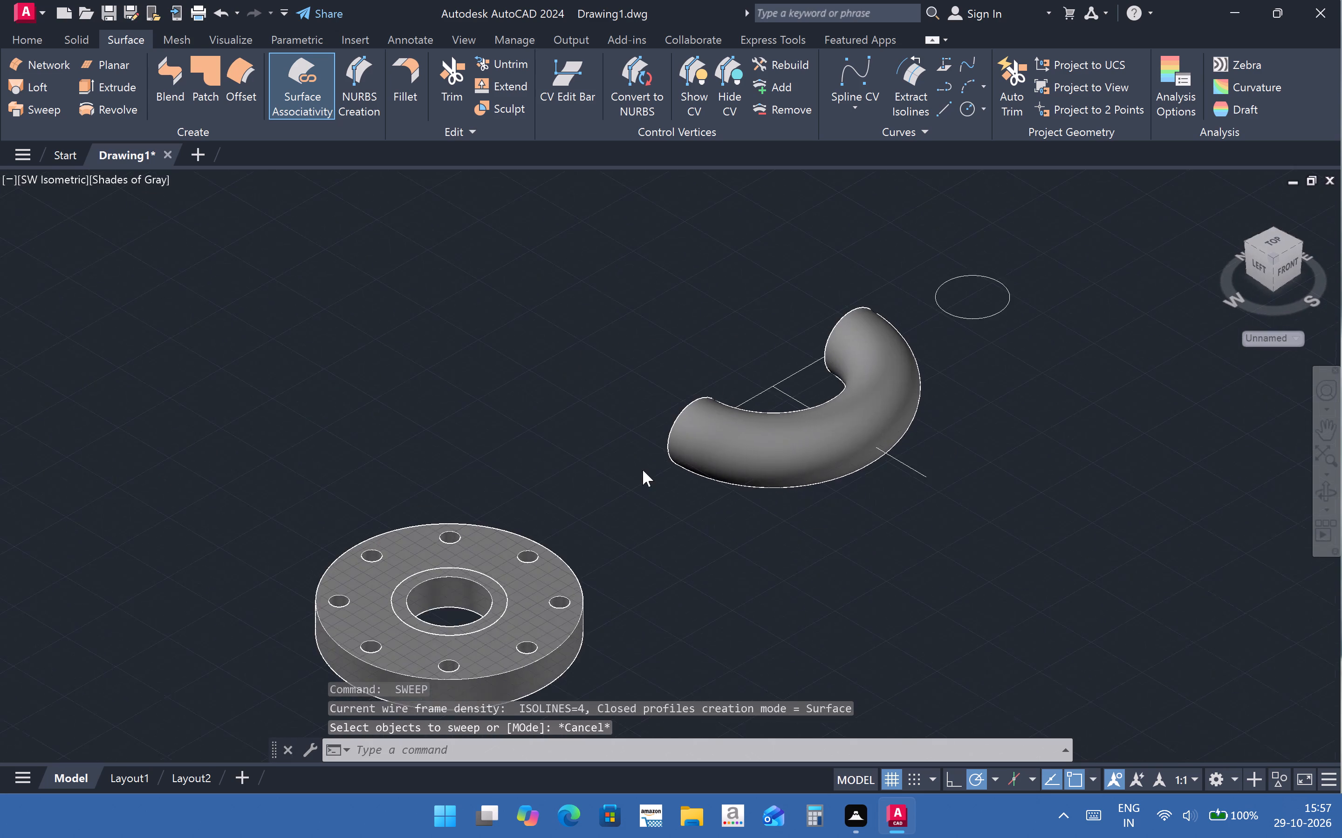
scroll(650, 479, up, 1)
scroll(662, 533, down, 2)
middle_drag(693, 588, 700, 506)
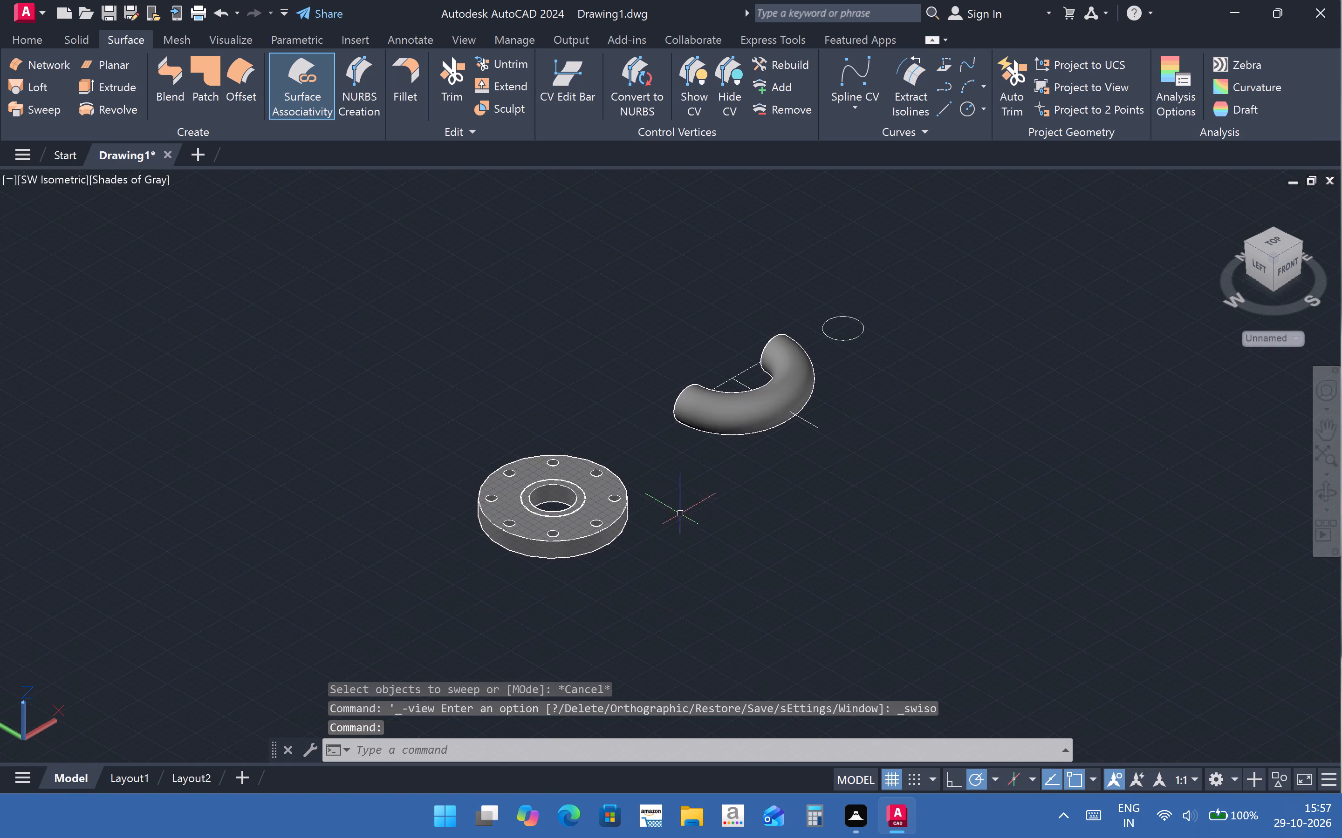
scroll(658, 522, down, 1)
scroll(663, 523, up, 2)
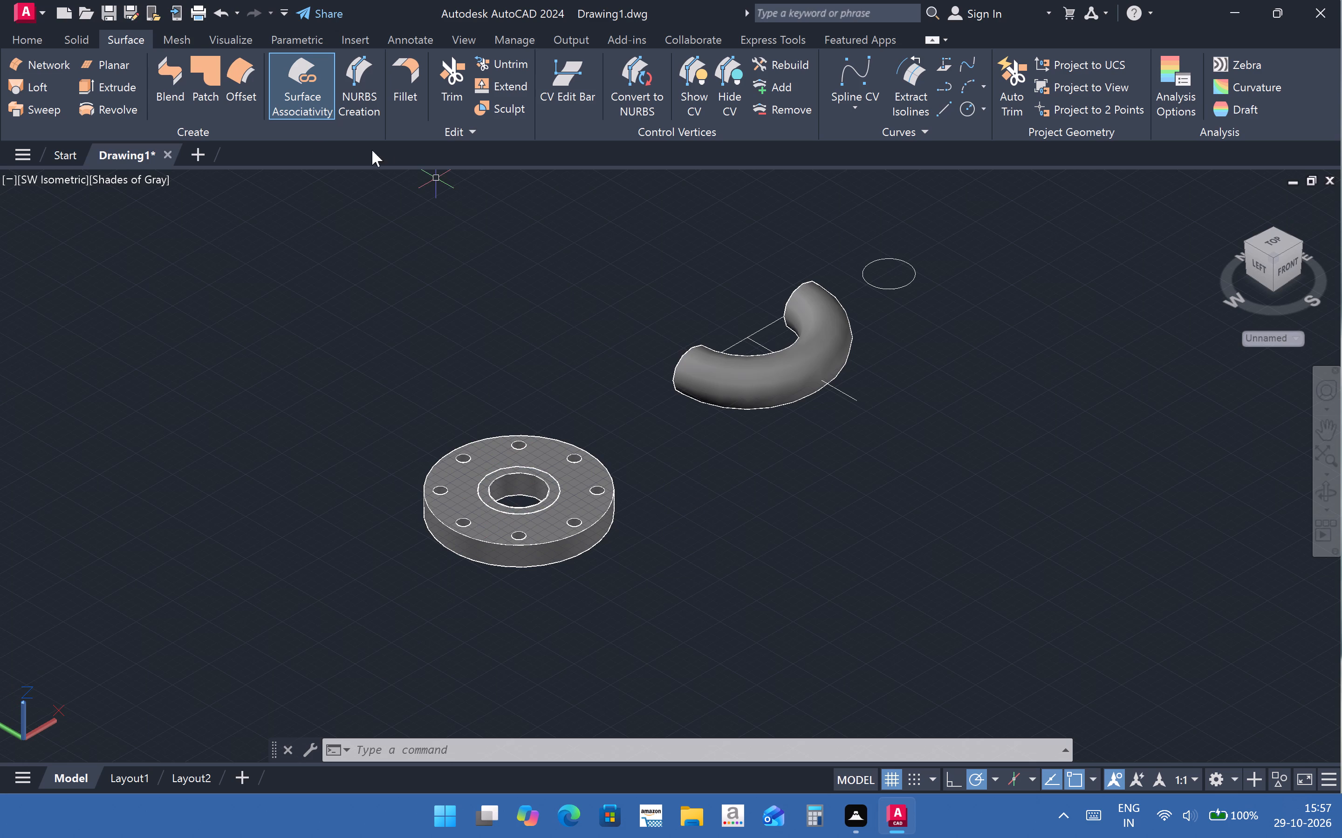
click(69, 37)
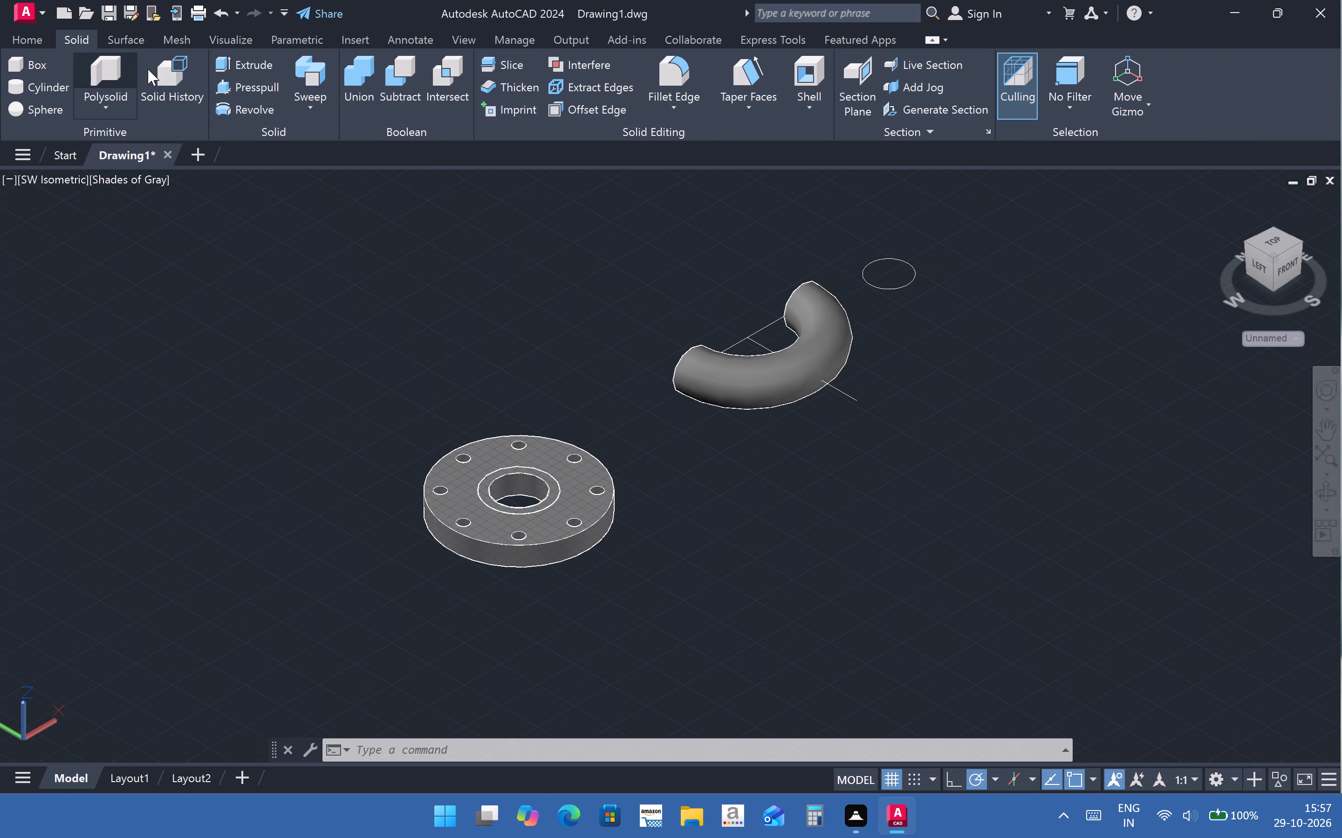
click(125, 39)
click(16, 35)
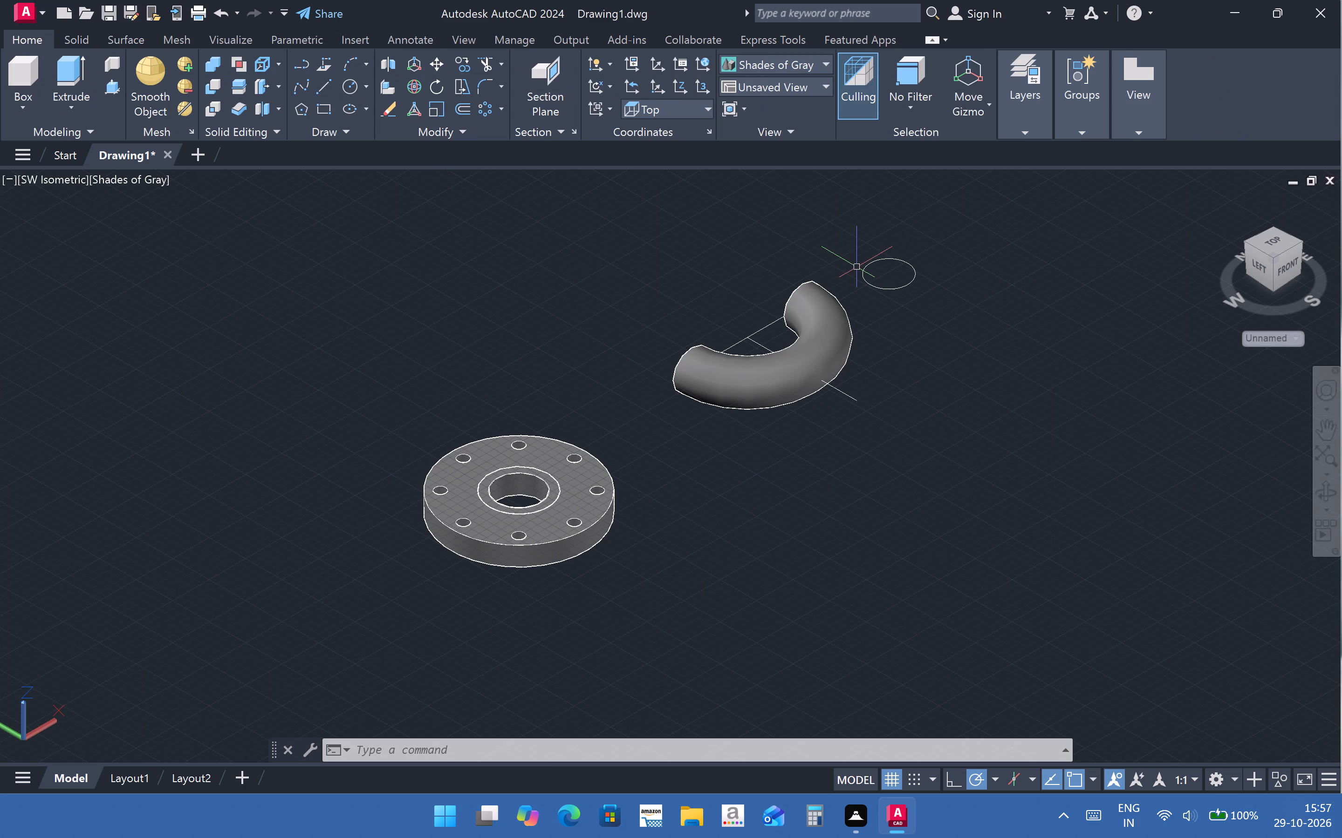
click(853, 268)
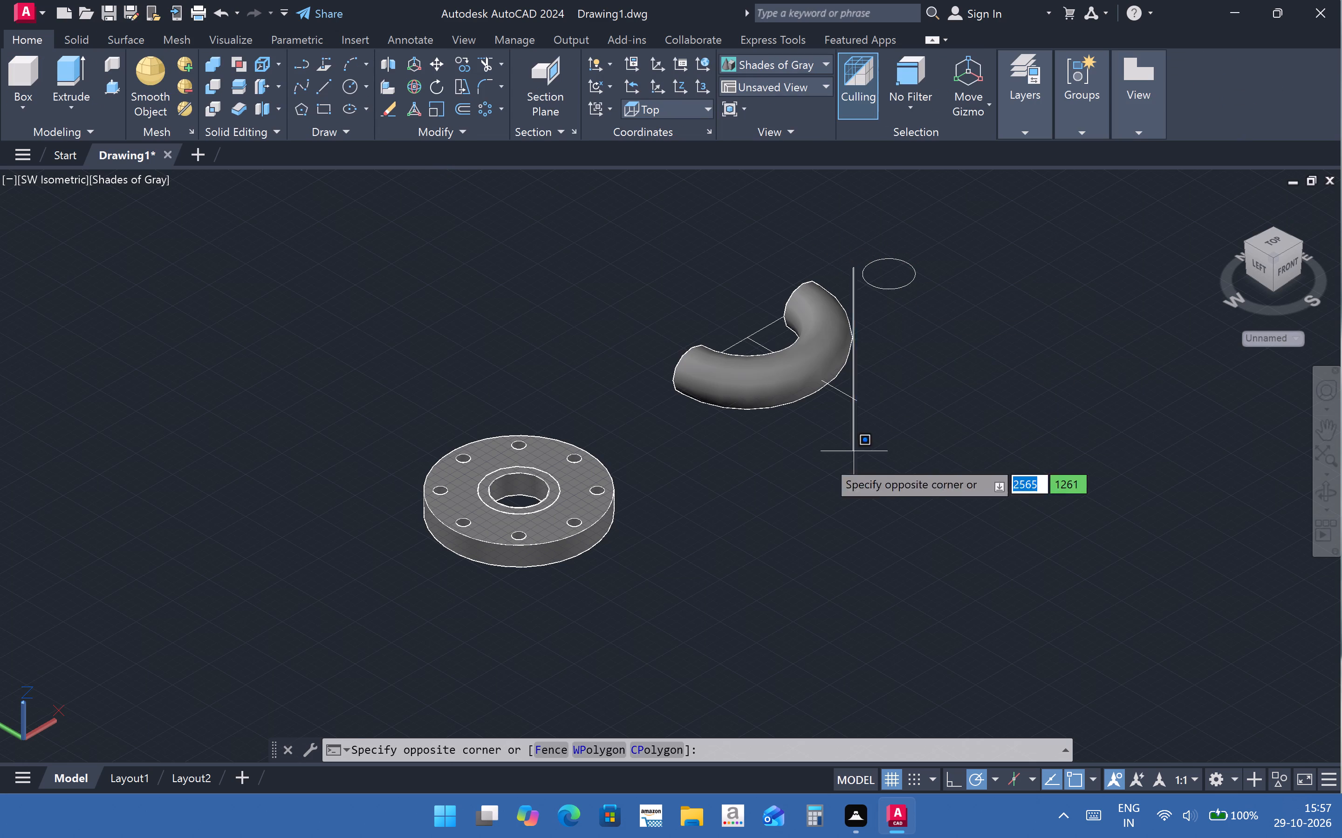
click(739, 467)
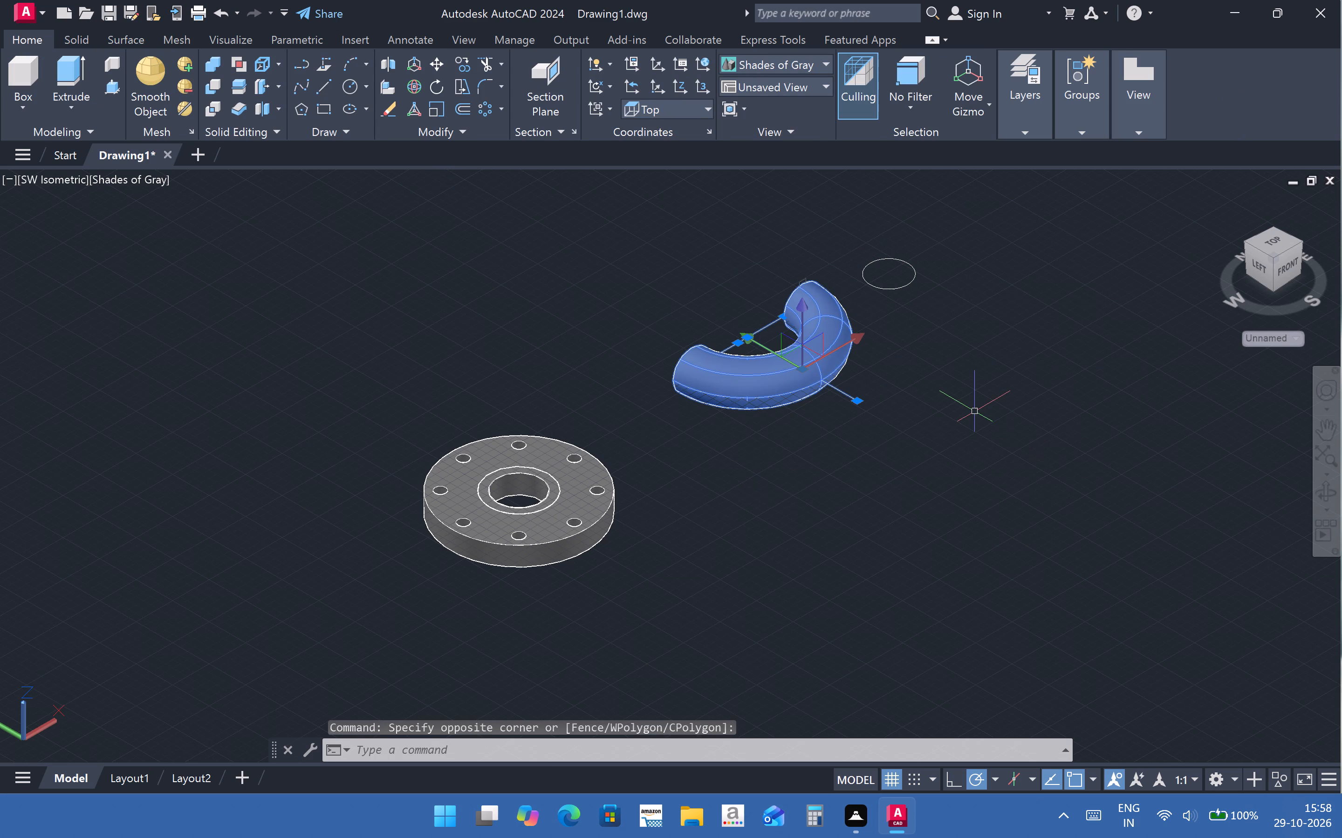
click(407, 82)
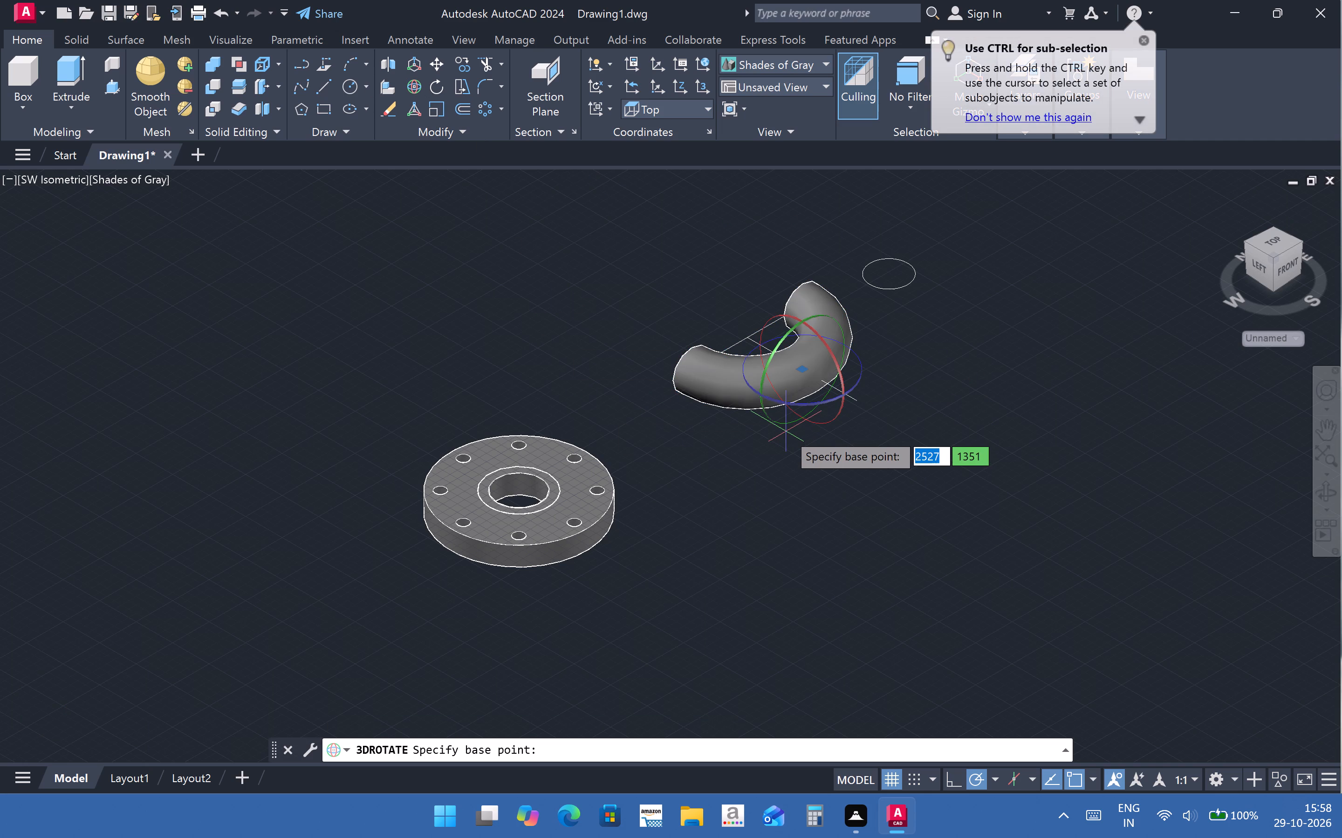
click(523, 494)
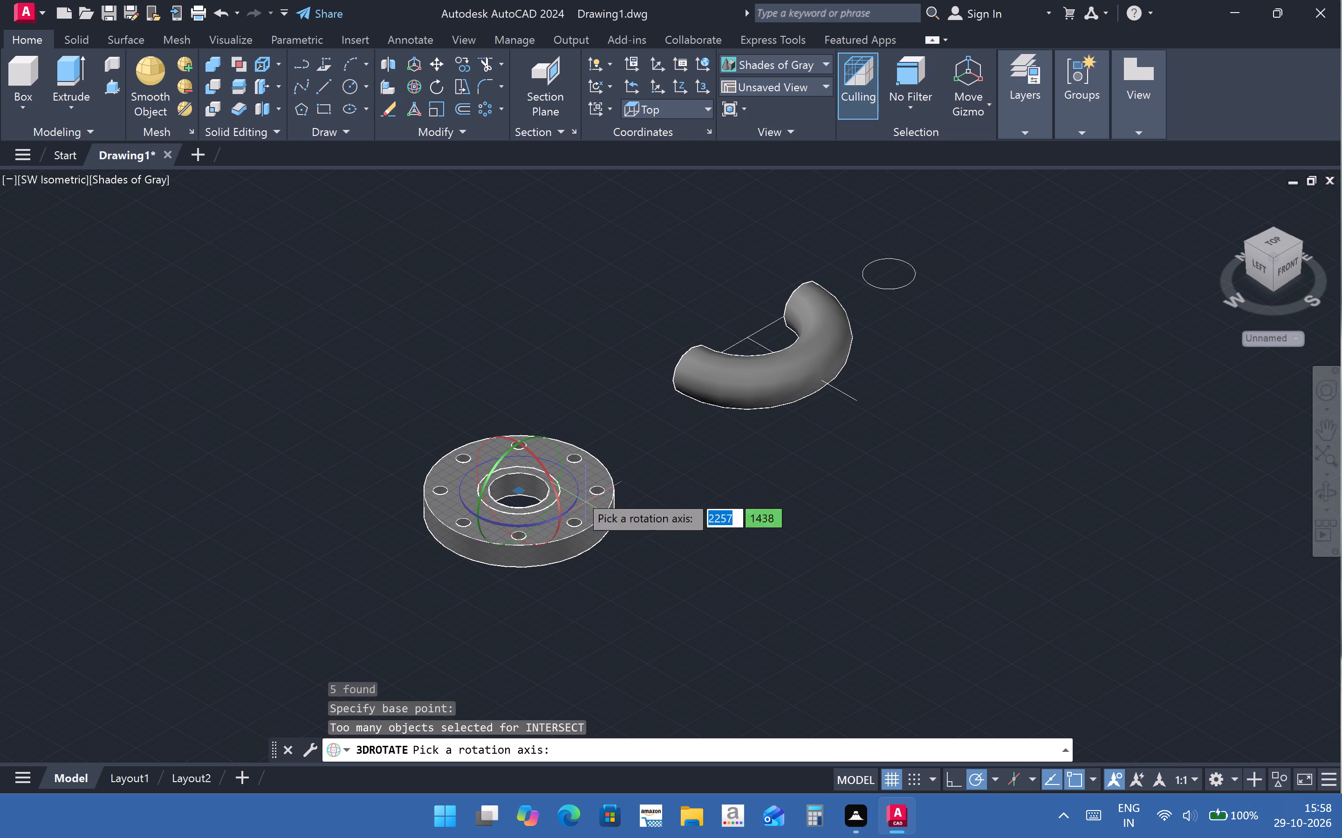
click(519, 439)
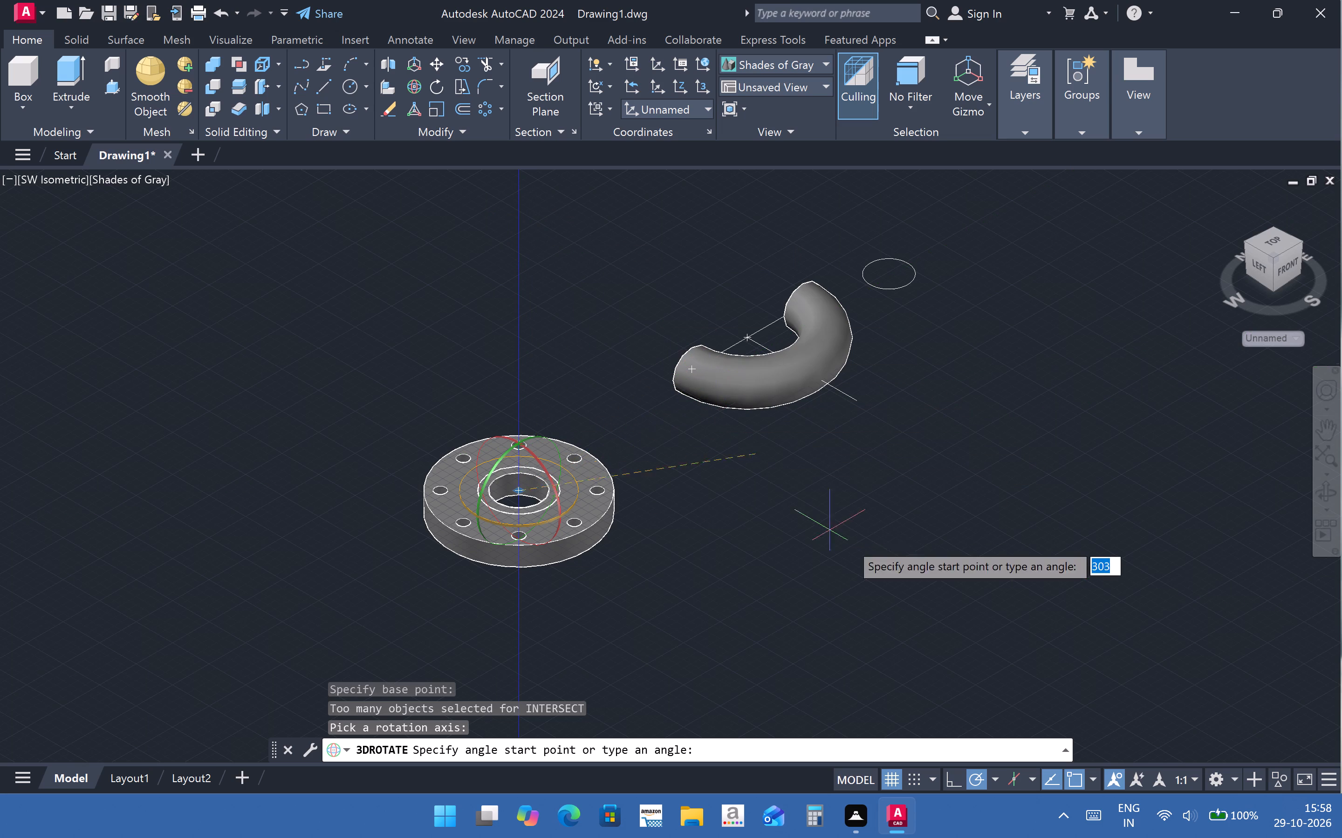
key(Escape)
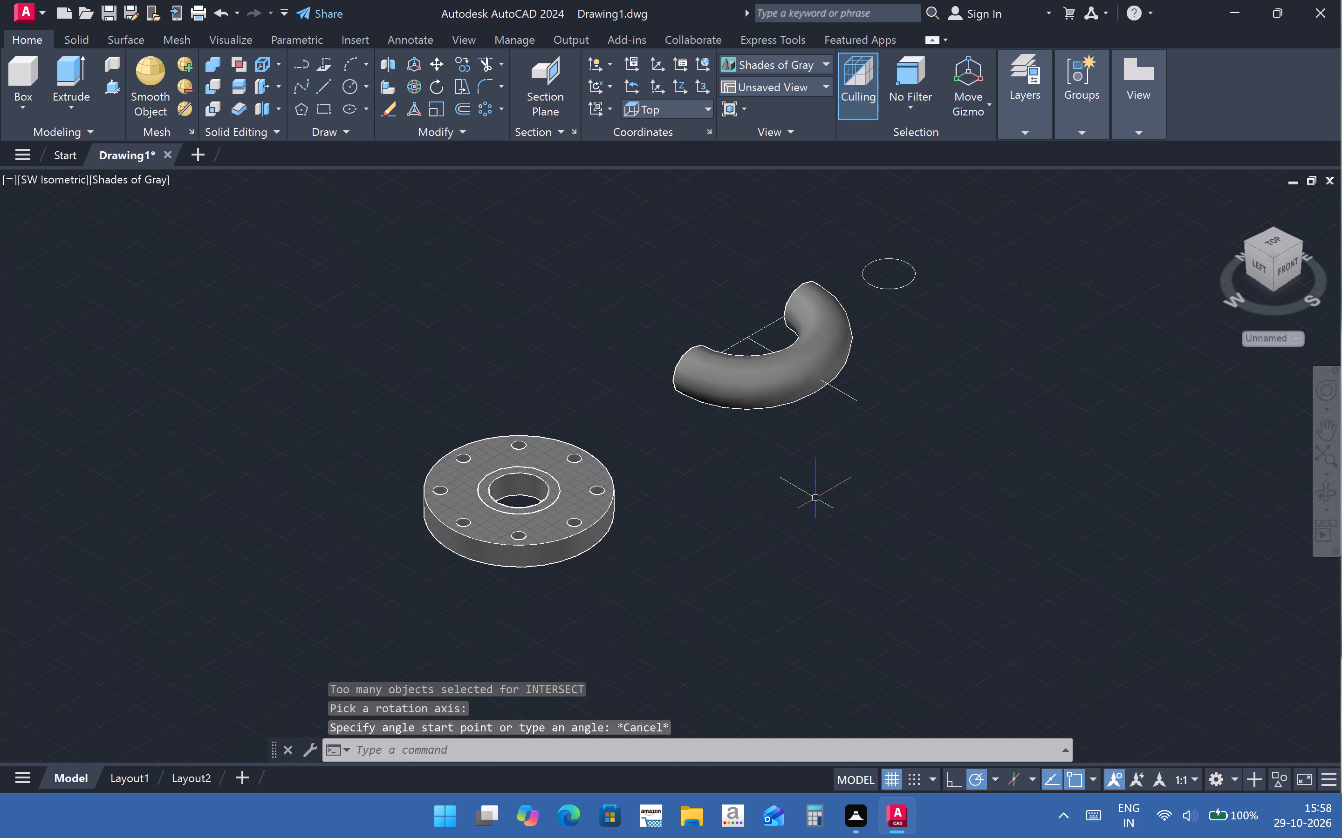
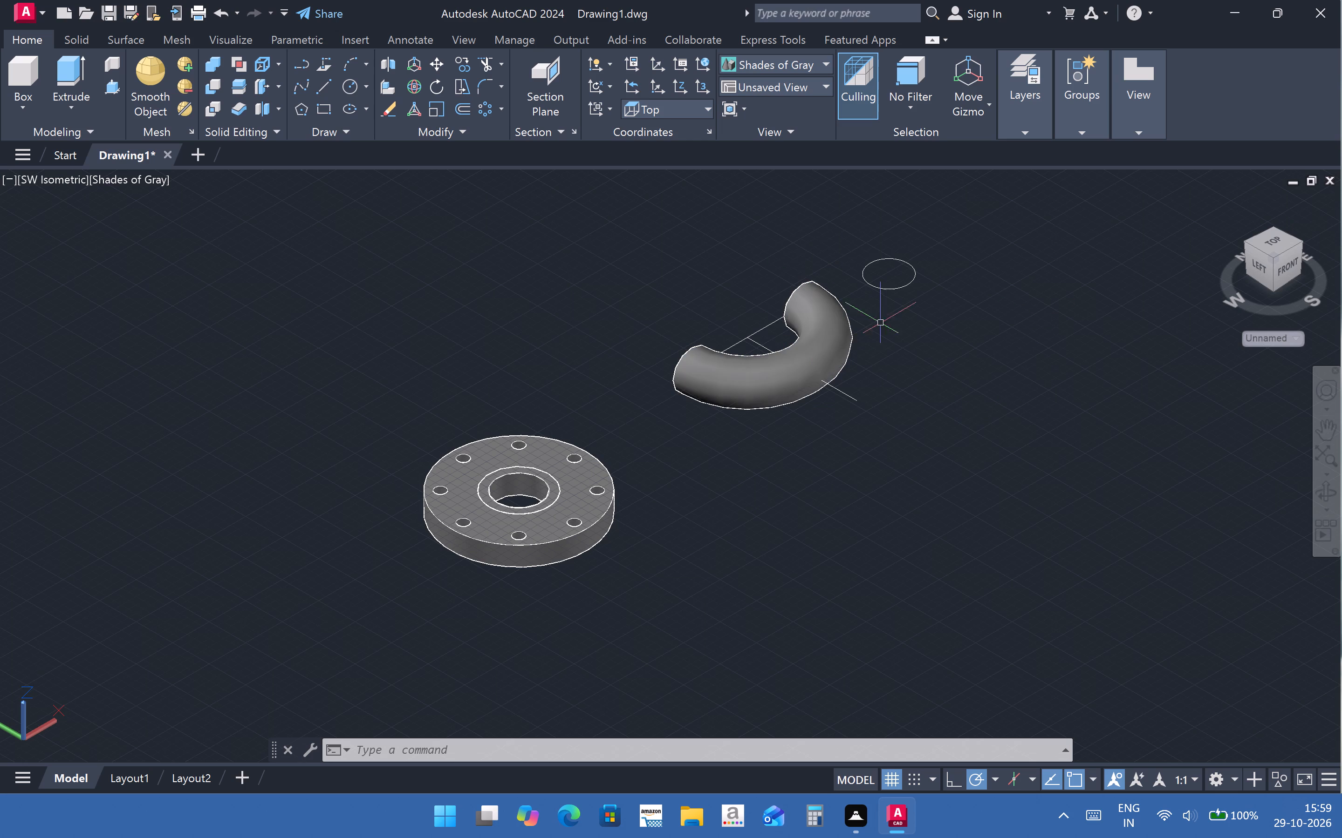
Rotate the pipe bend and its path lines in 3D about the X axis through its far end's centre so both open ends face up, dropping surface associativity.
drag(915, 323, 734, 380)
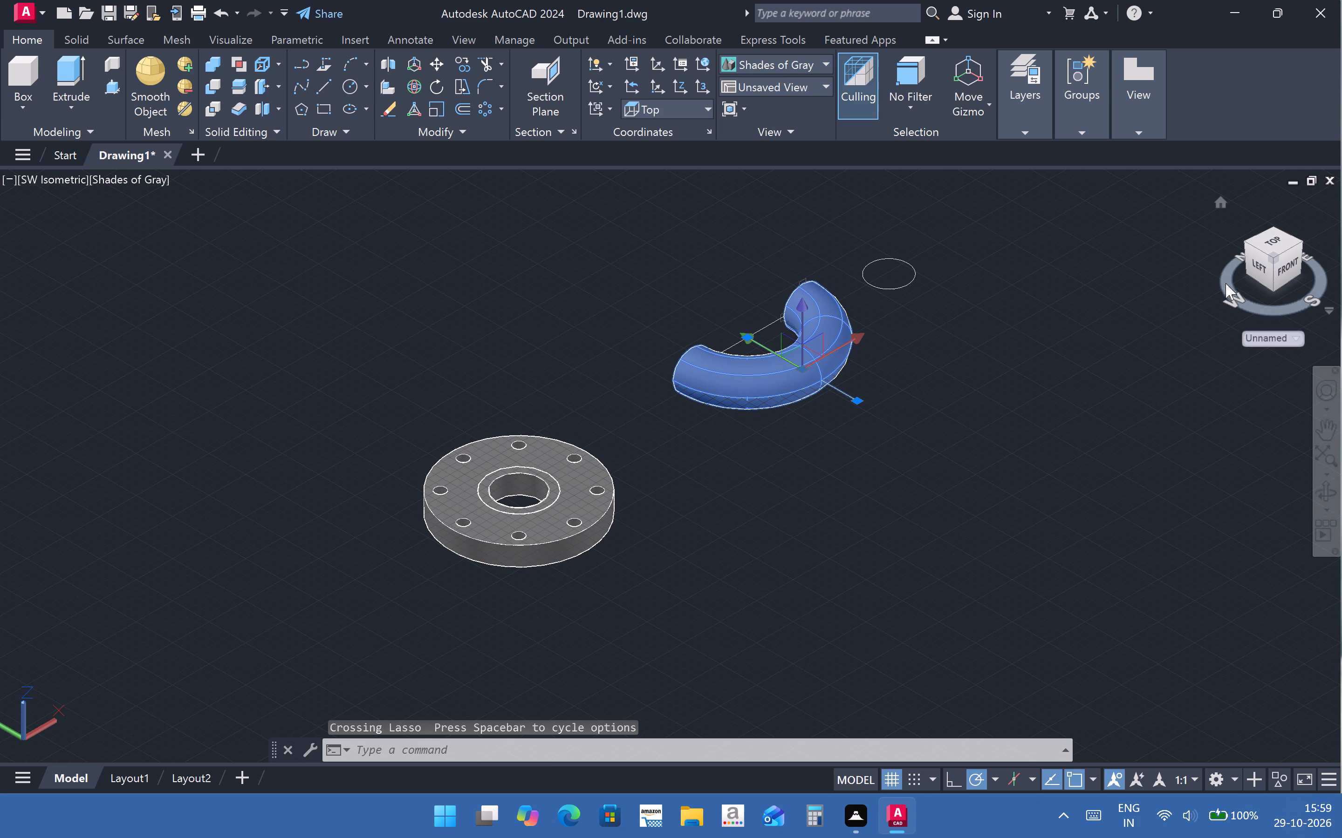
click(411, 93)
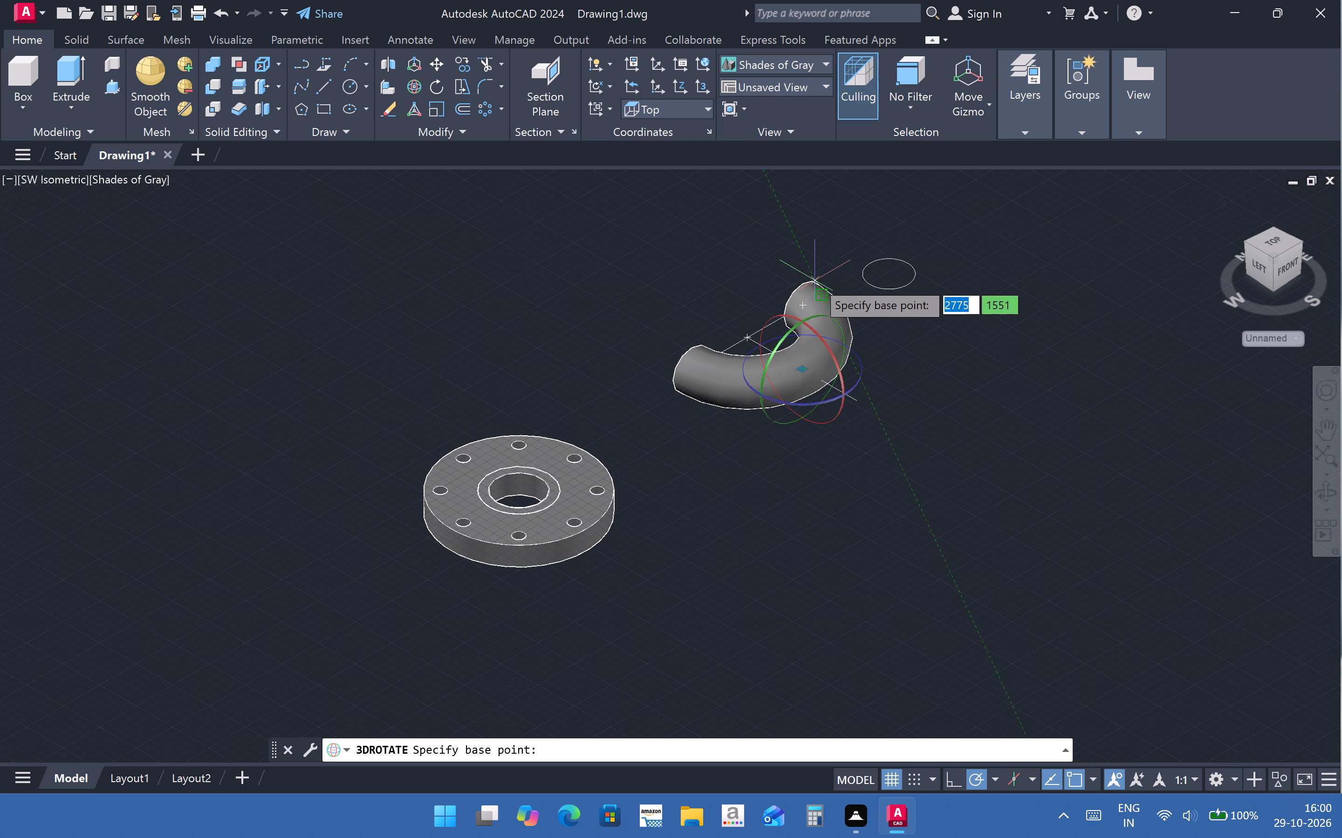
click(799, 308)
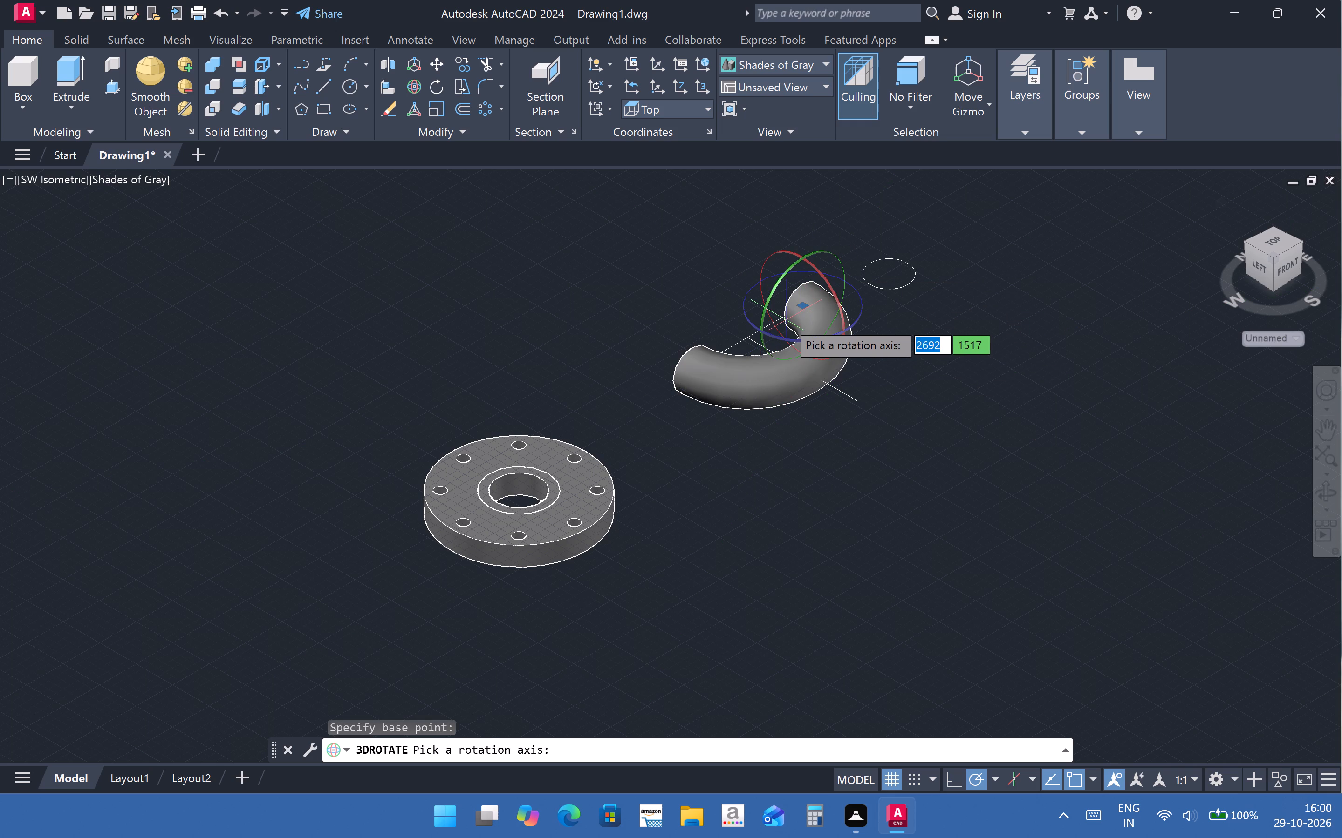
click(826, 385)
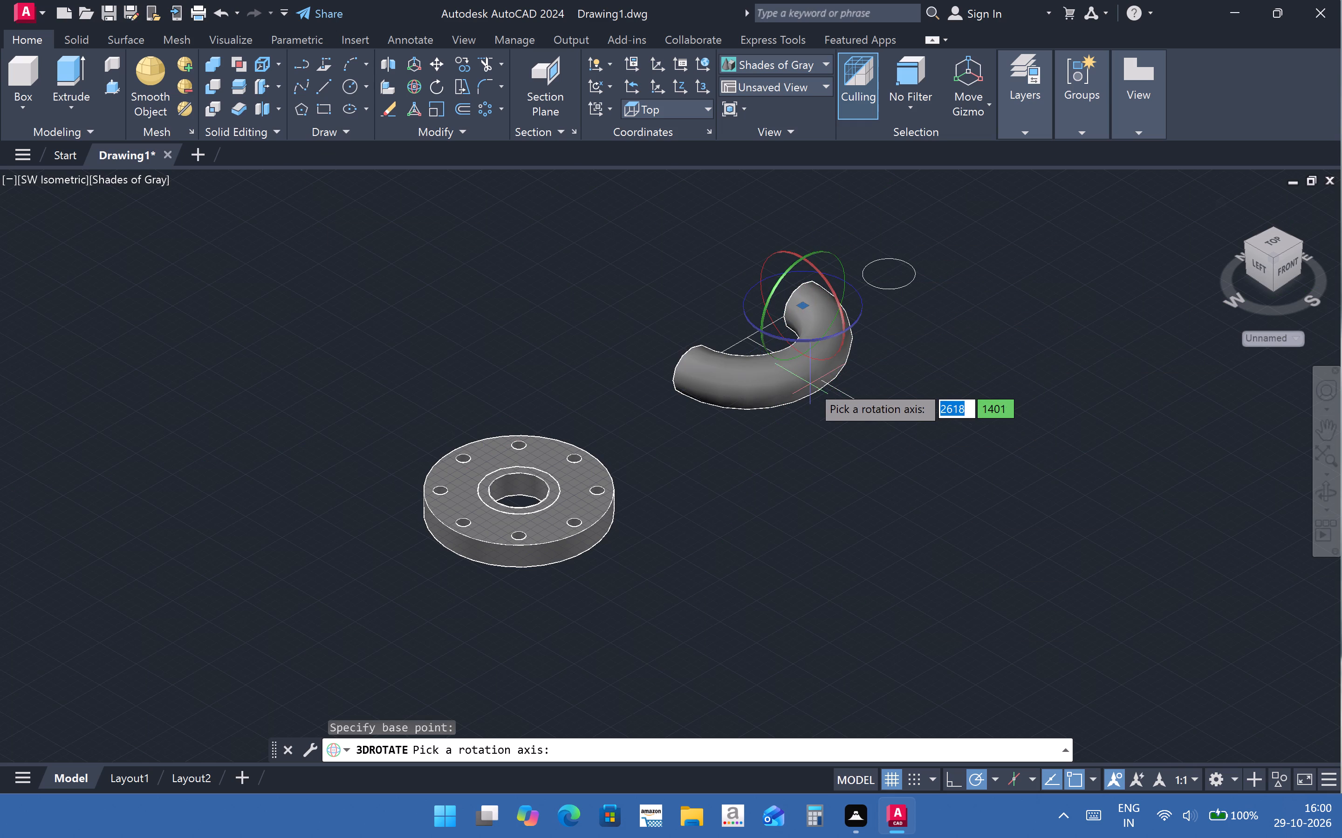
click(825, 385)
drag(807, 304, 818, 318)
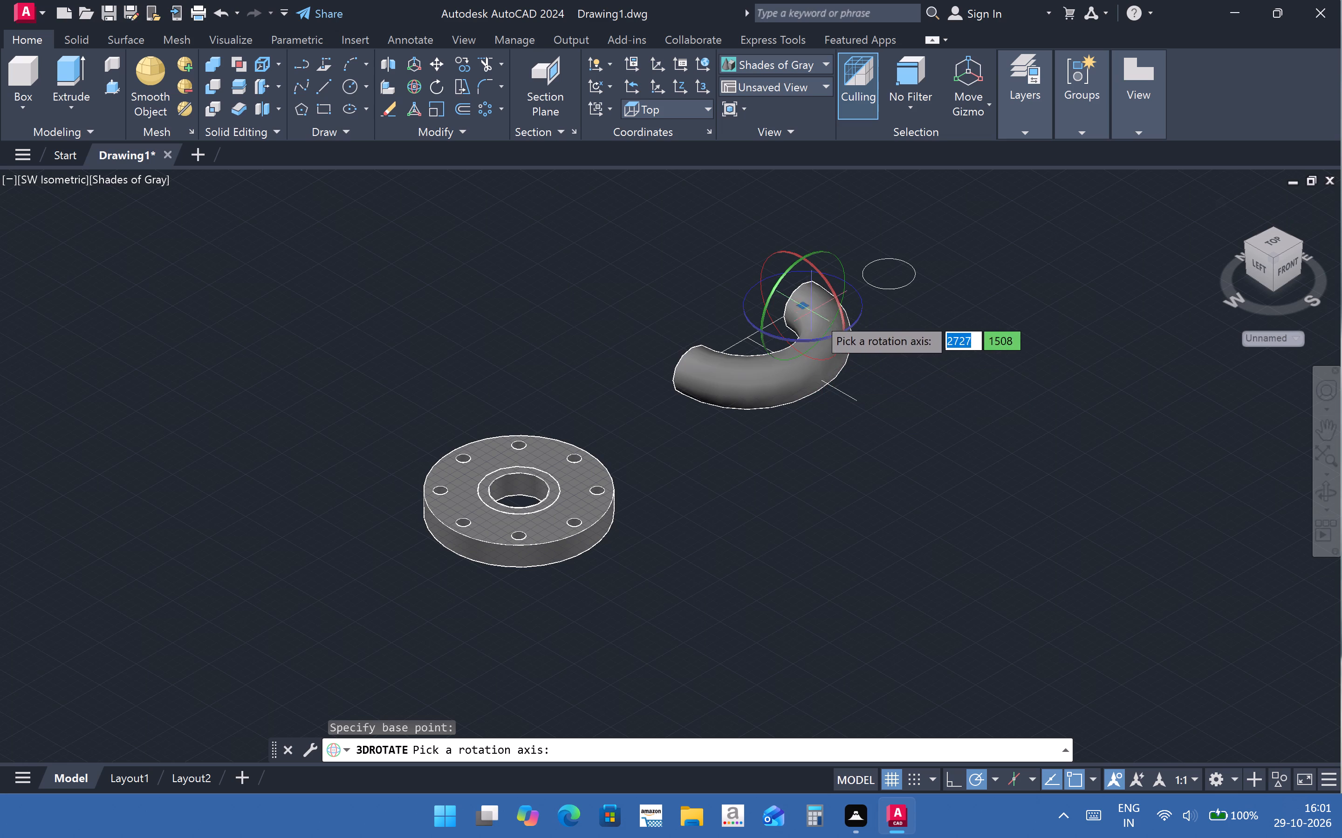
drag(818, 318, 874, 360)
middle_drag(826, 335, 849, 352)
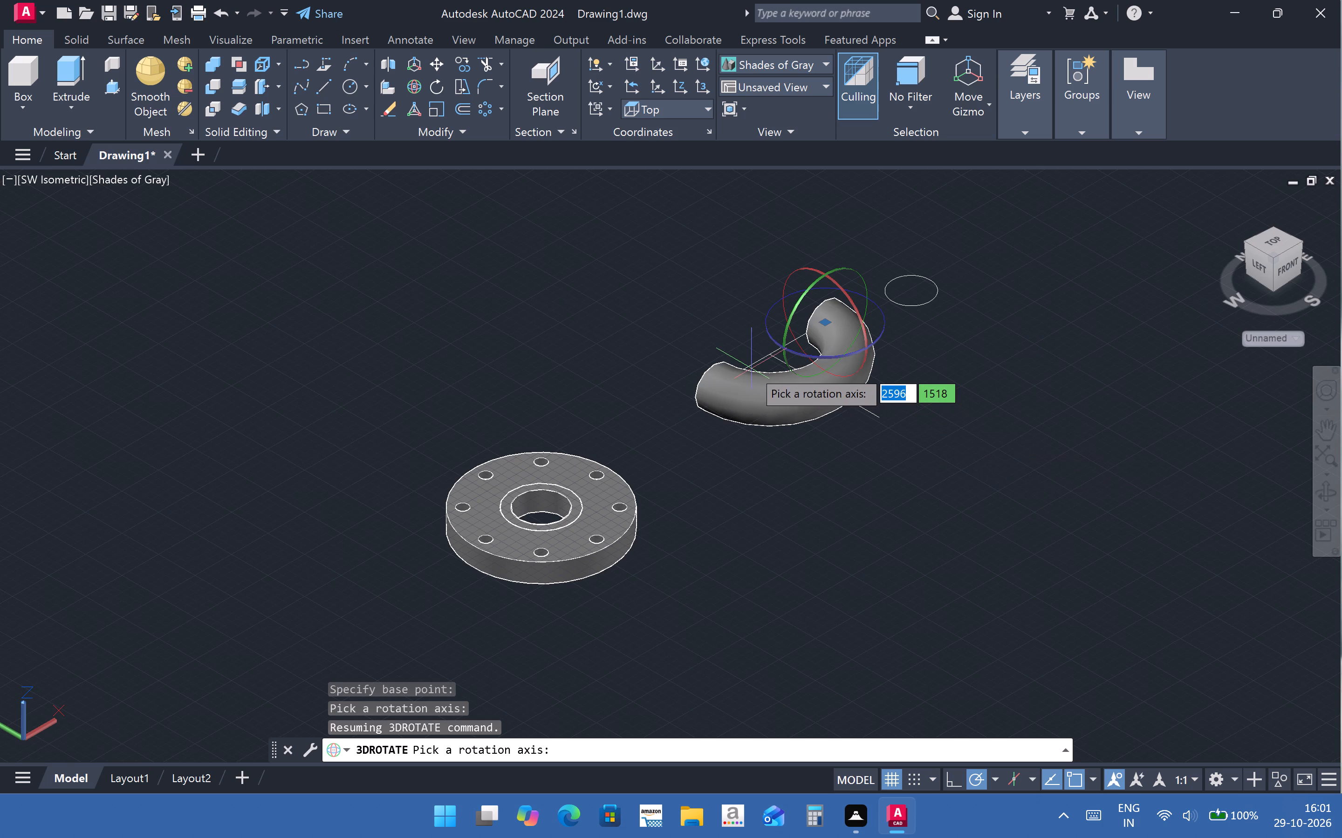
drag(799, 381, 906, 432)
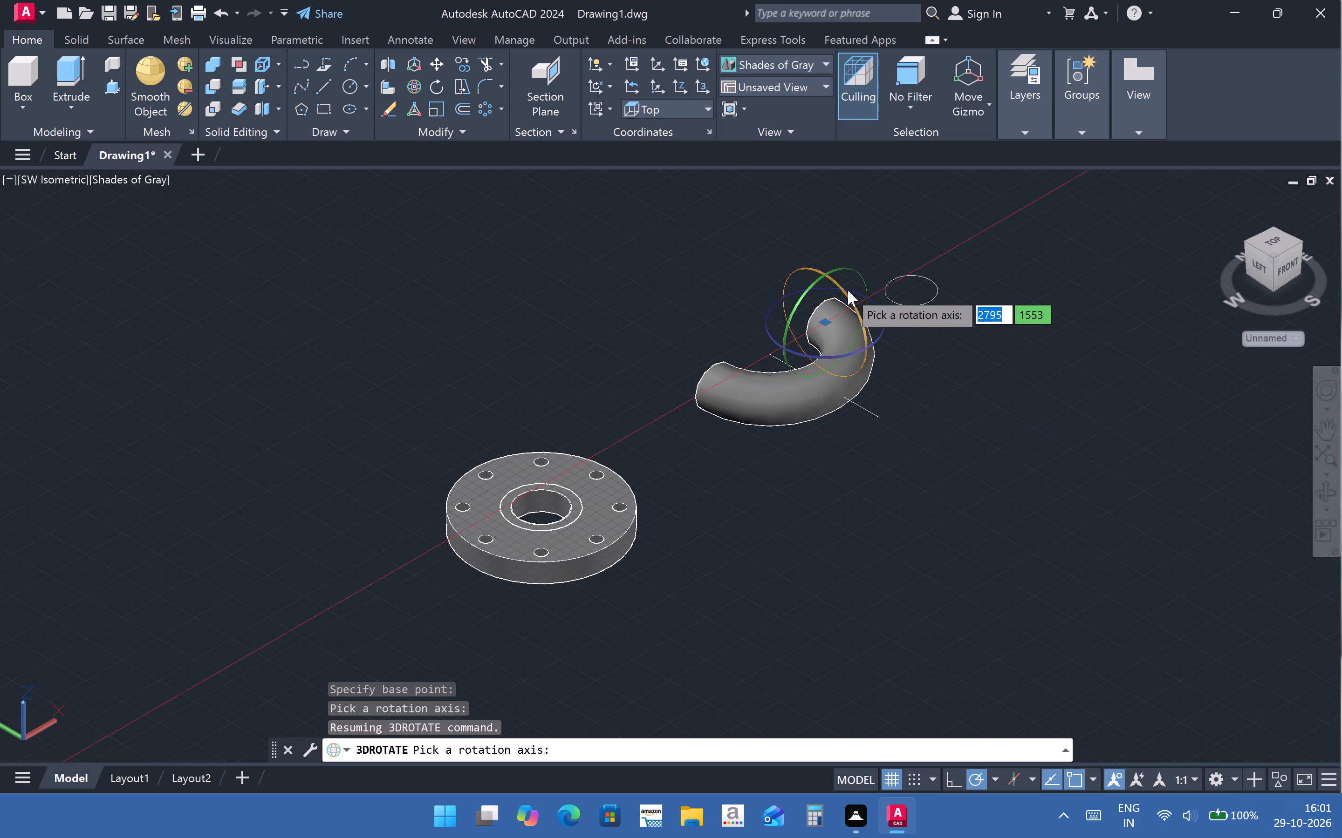
drag(848, 290, 877, 325)
drag(843, 289, 882, 328)
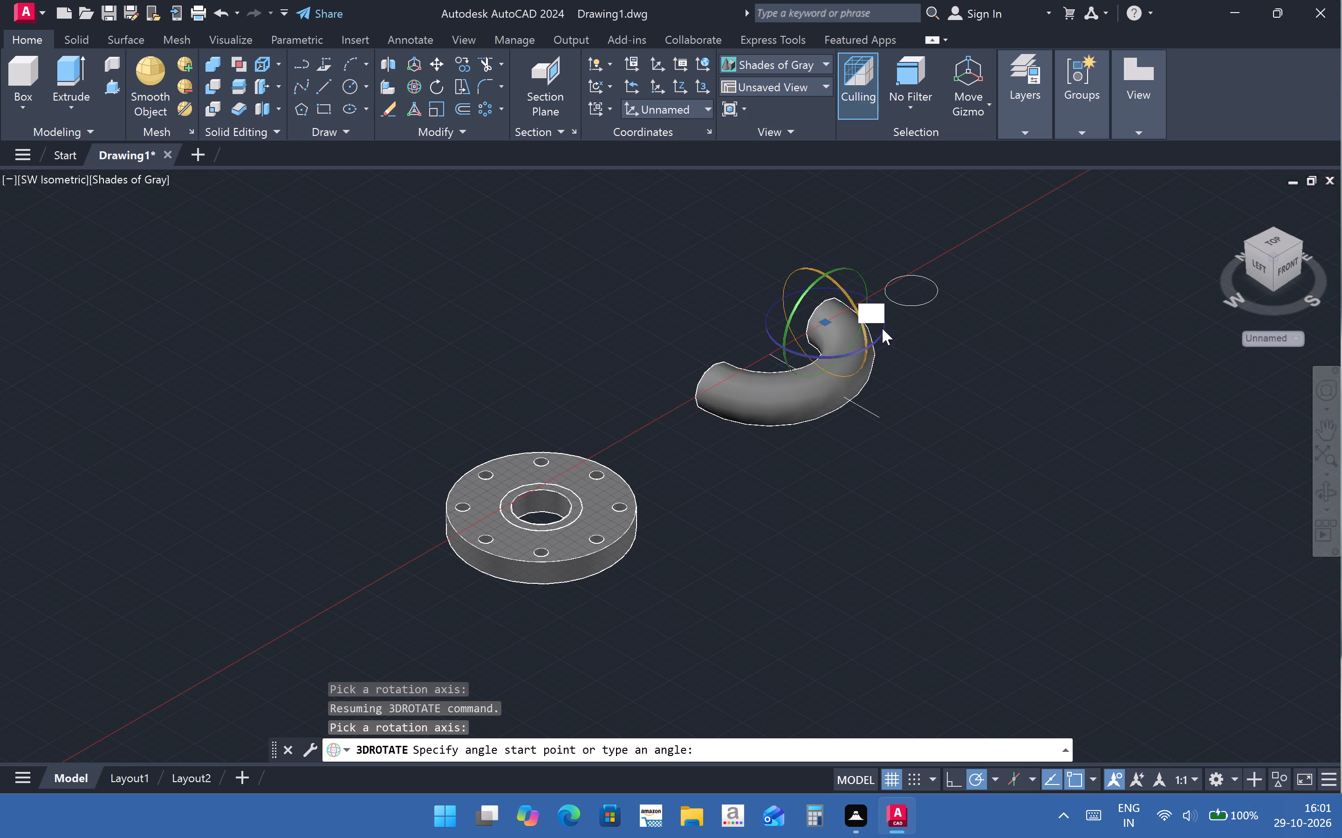
drag(882, 328, 888, 335)
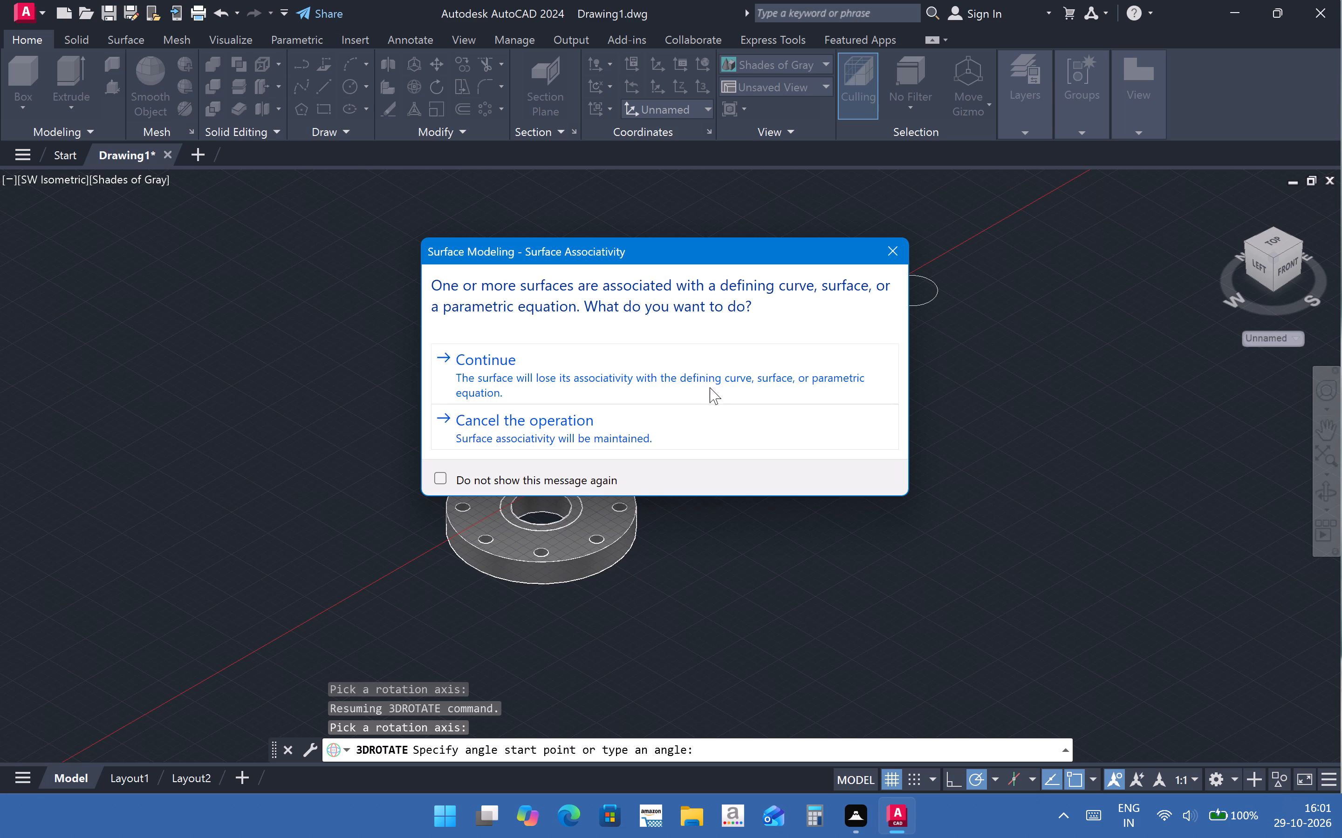
click(710, 387)
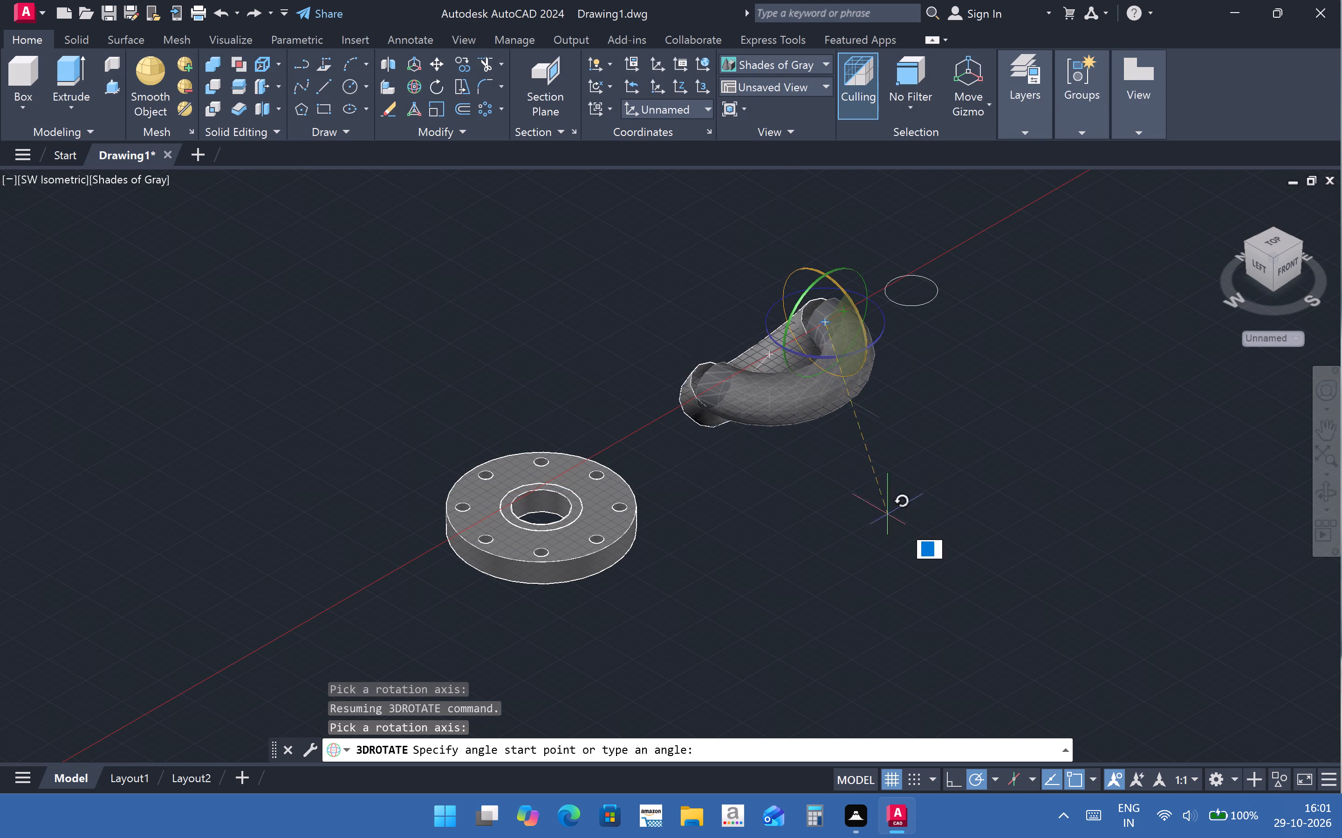
click(985, 512)
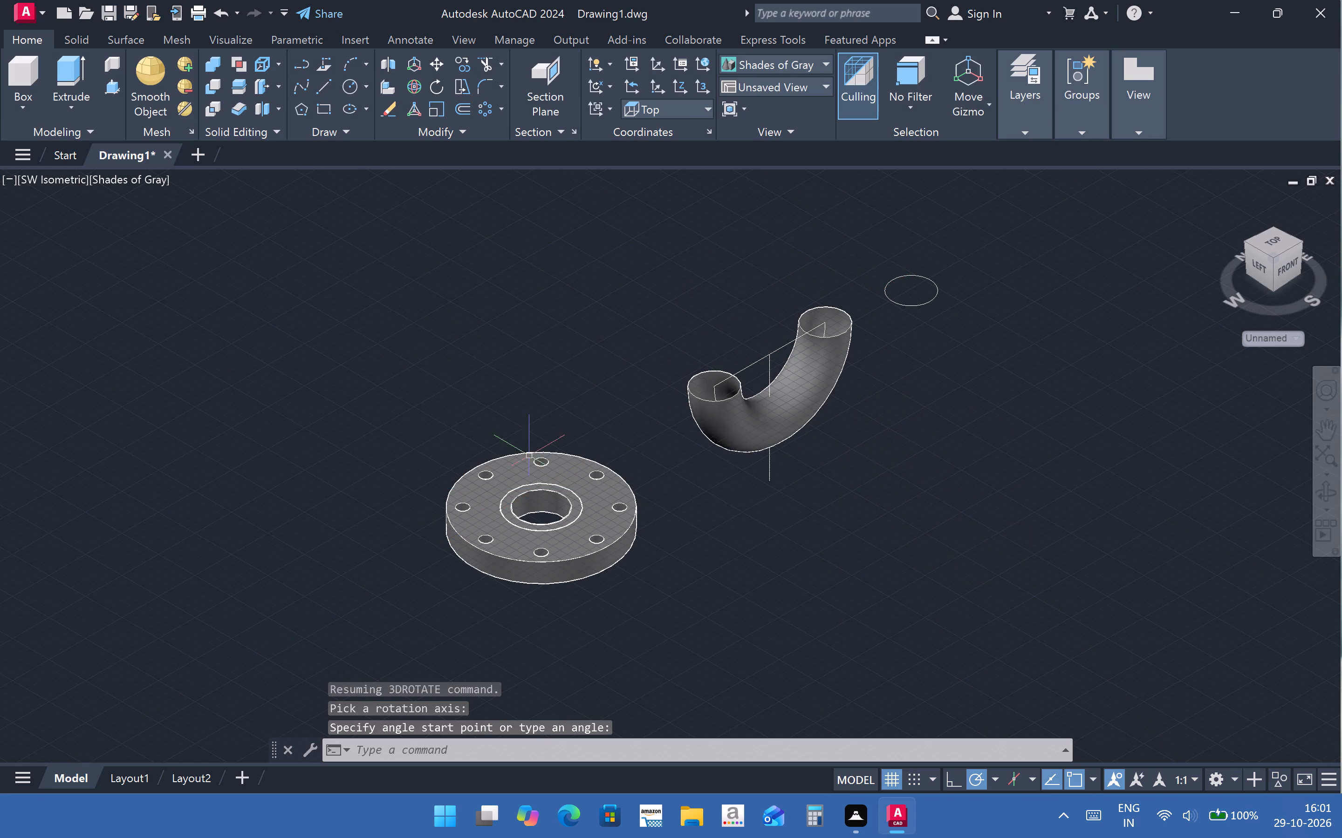
click(812, 463)
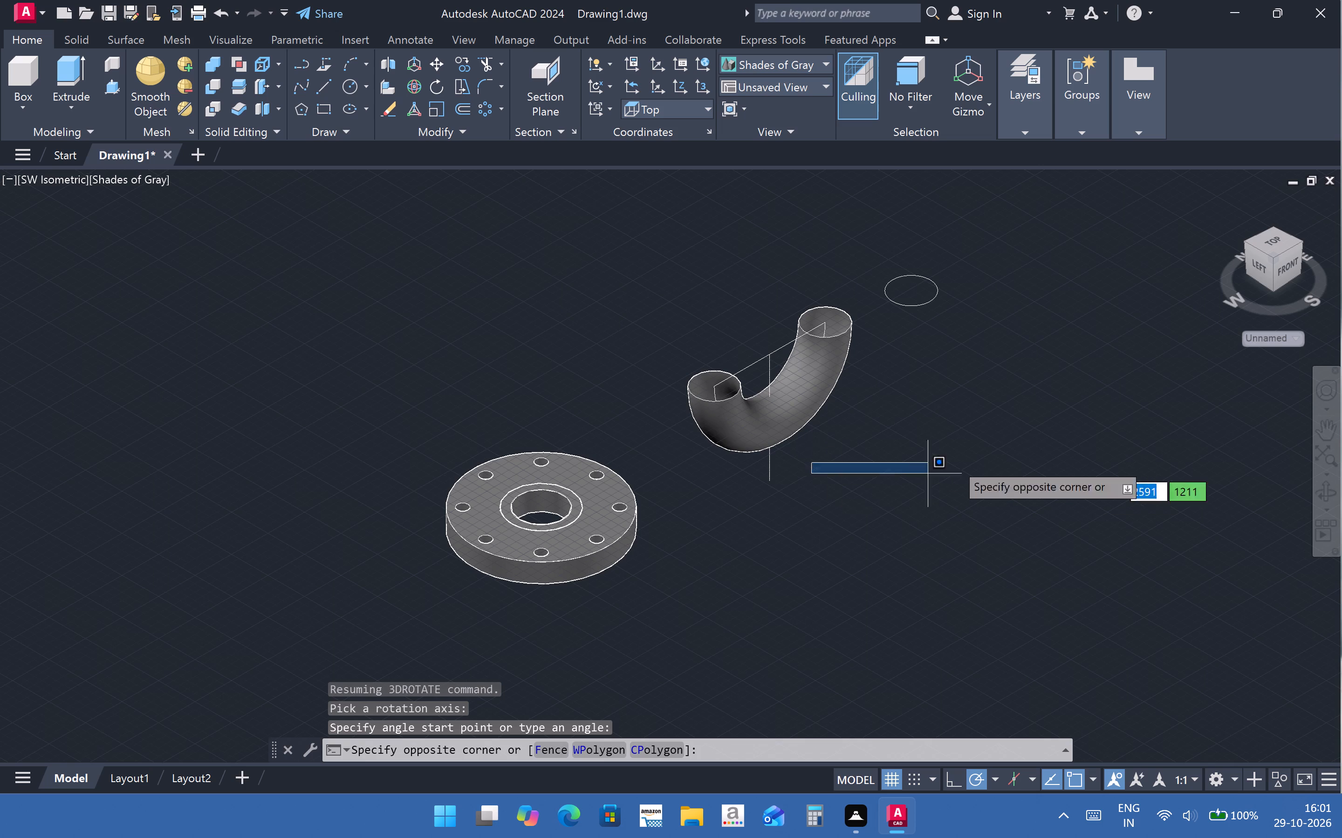
click(1003, 412)
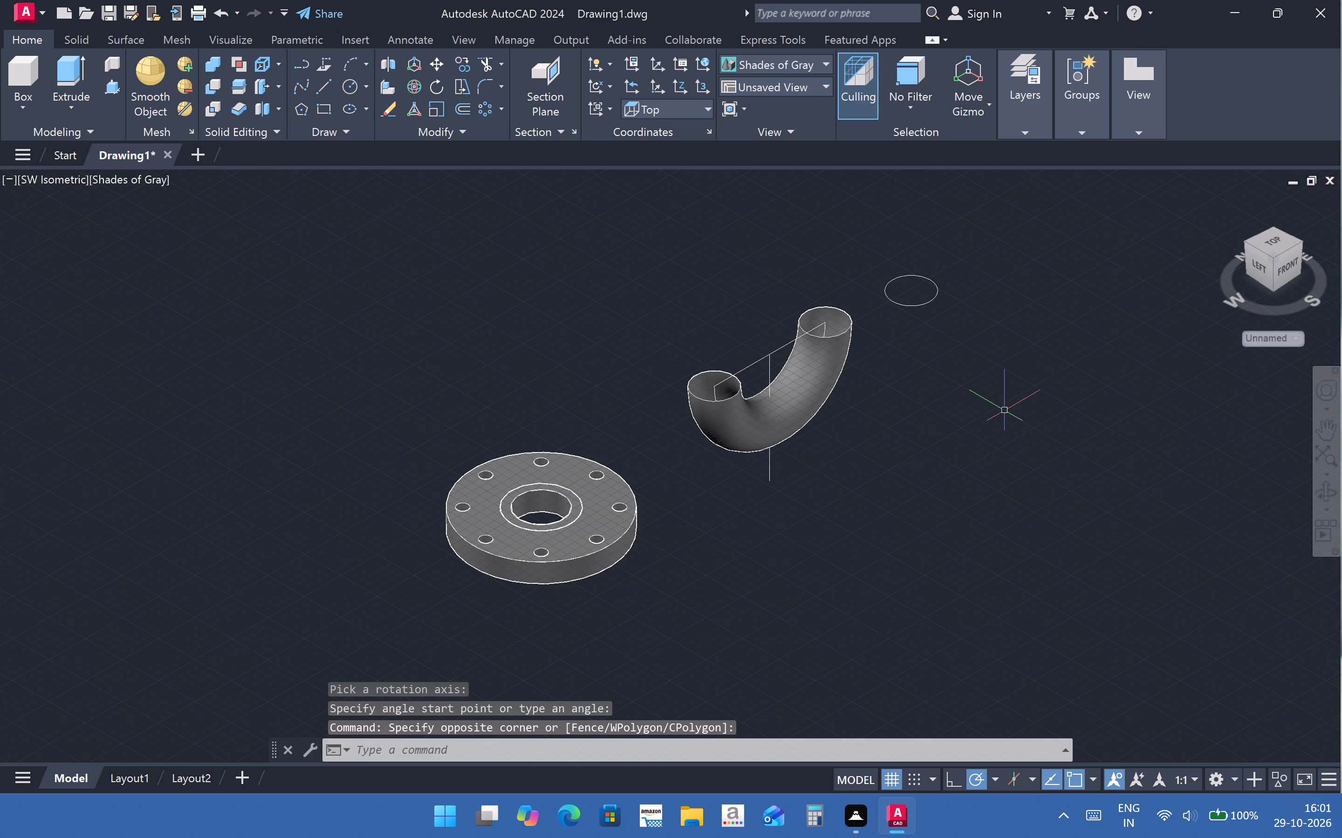
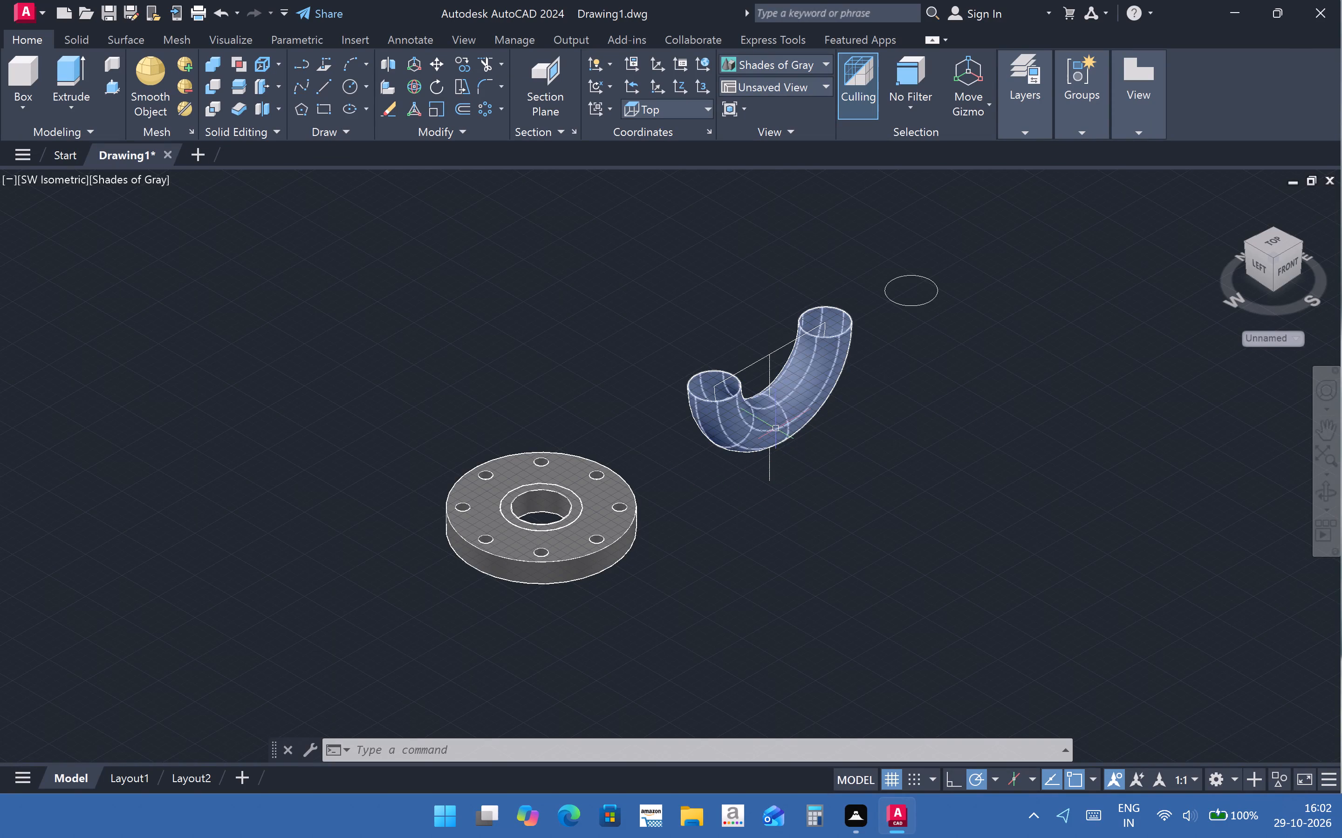
Move the pipe bend and its vertical line from the line's lower endpoint to the bottom centre of the flange's bore.
drag(902, 335, 731, 385)
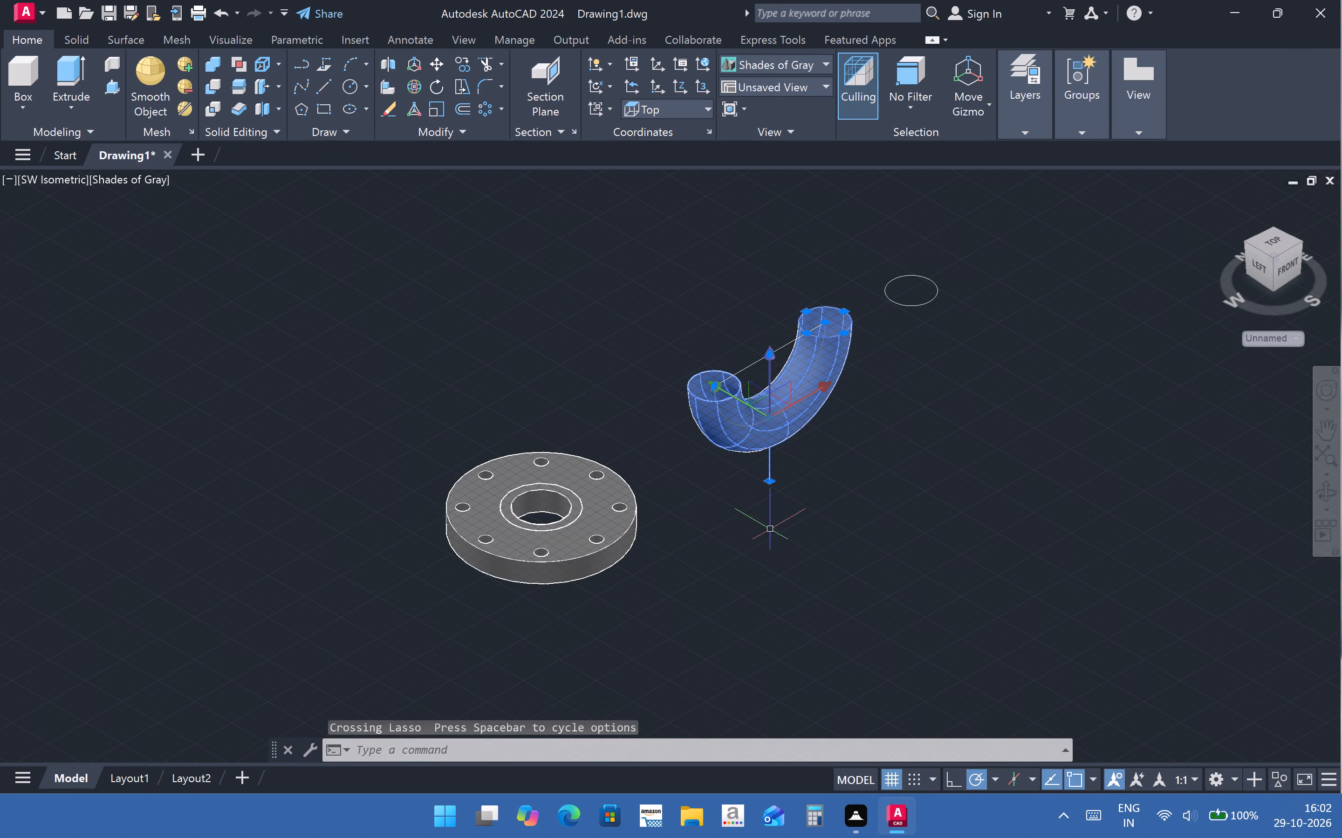
click(432, 63)
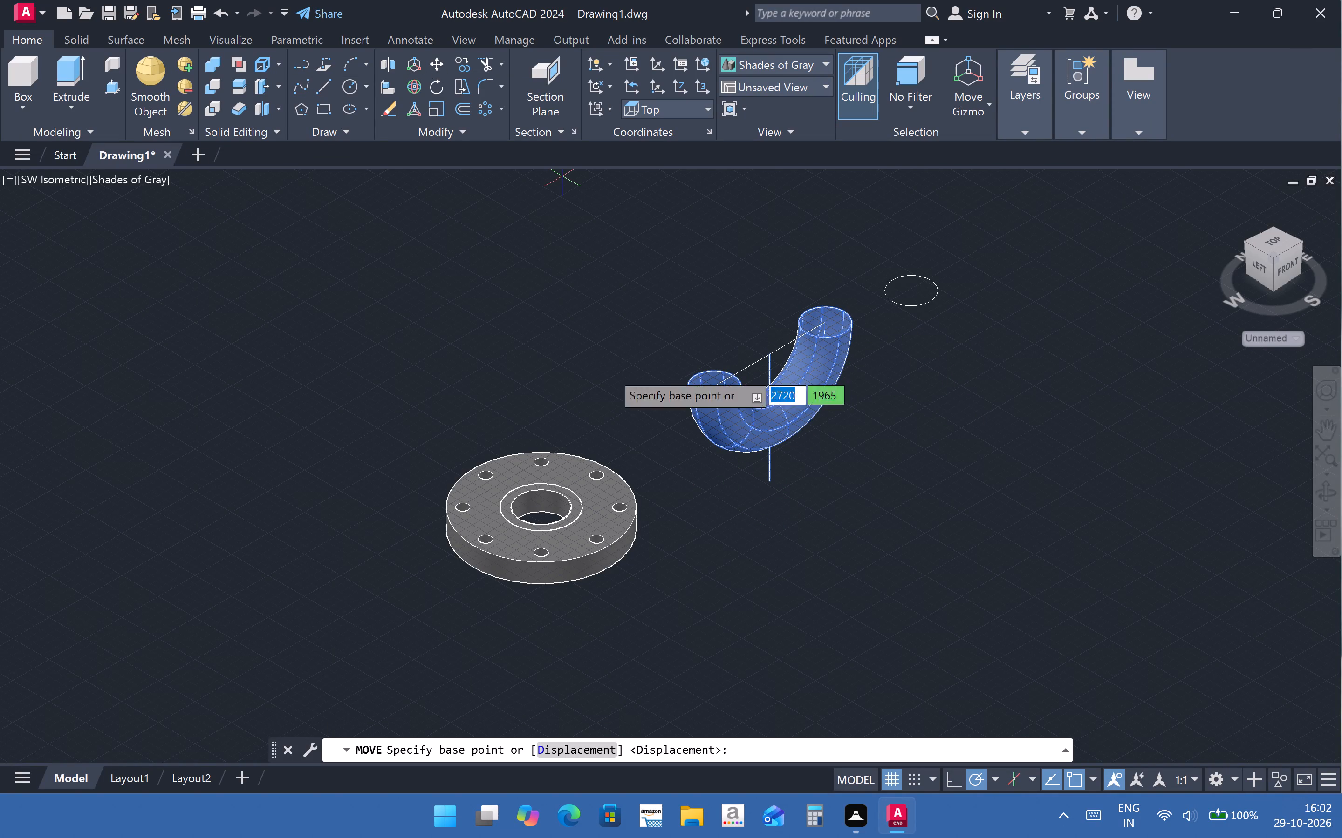
click(772, 482)
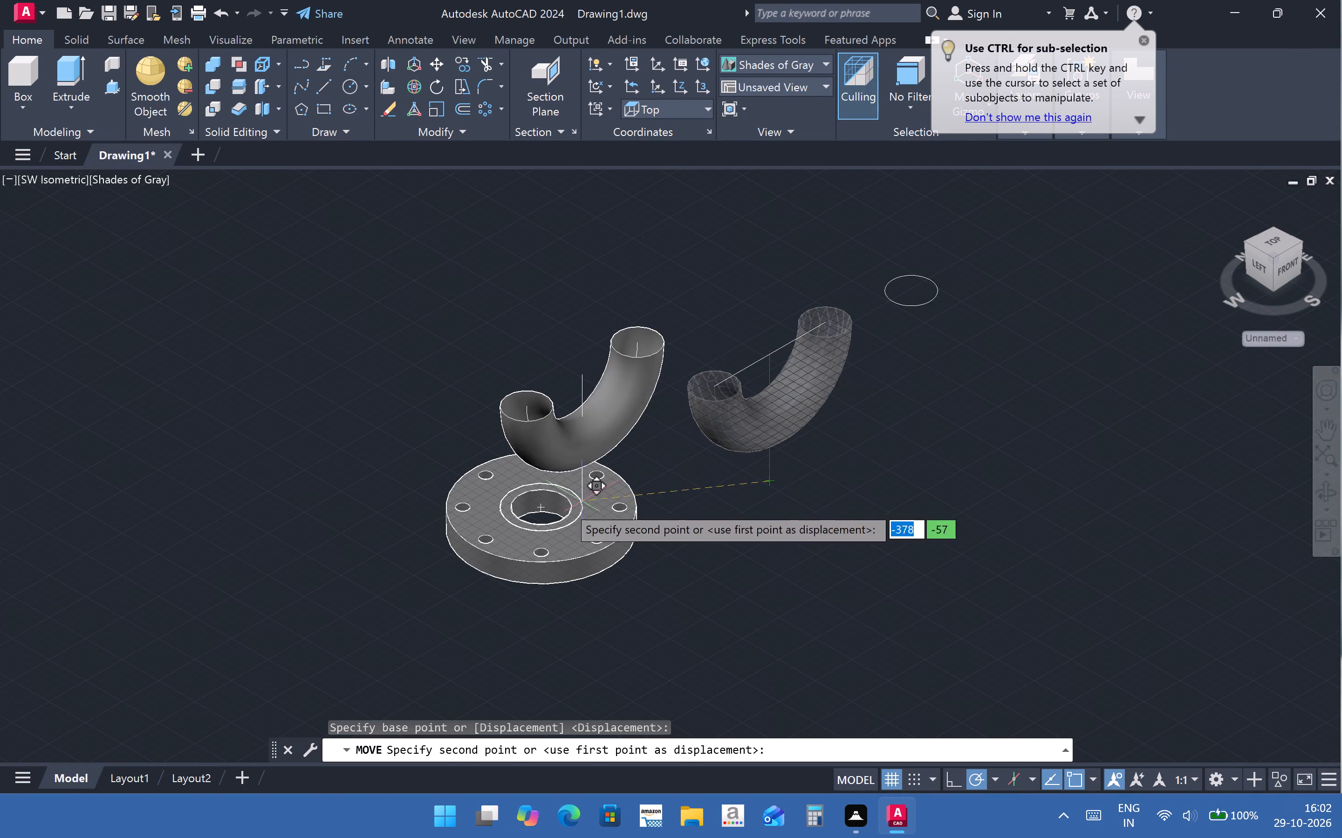
scroll(596, 540, down, 2)
scroll(597, 540, up, 7)
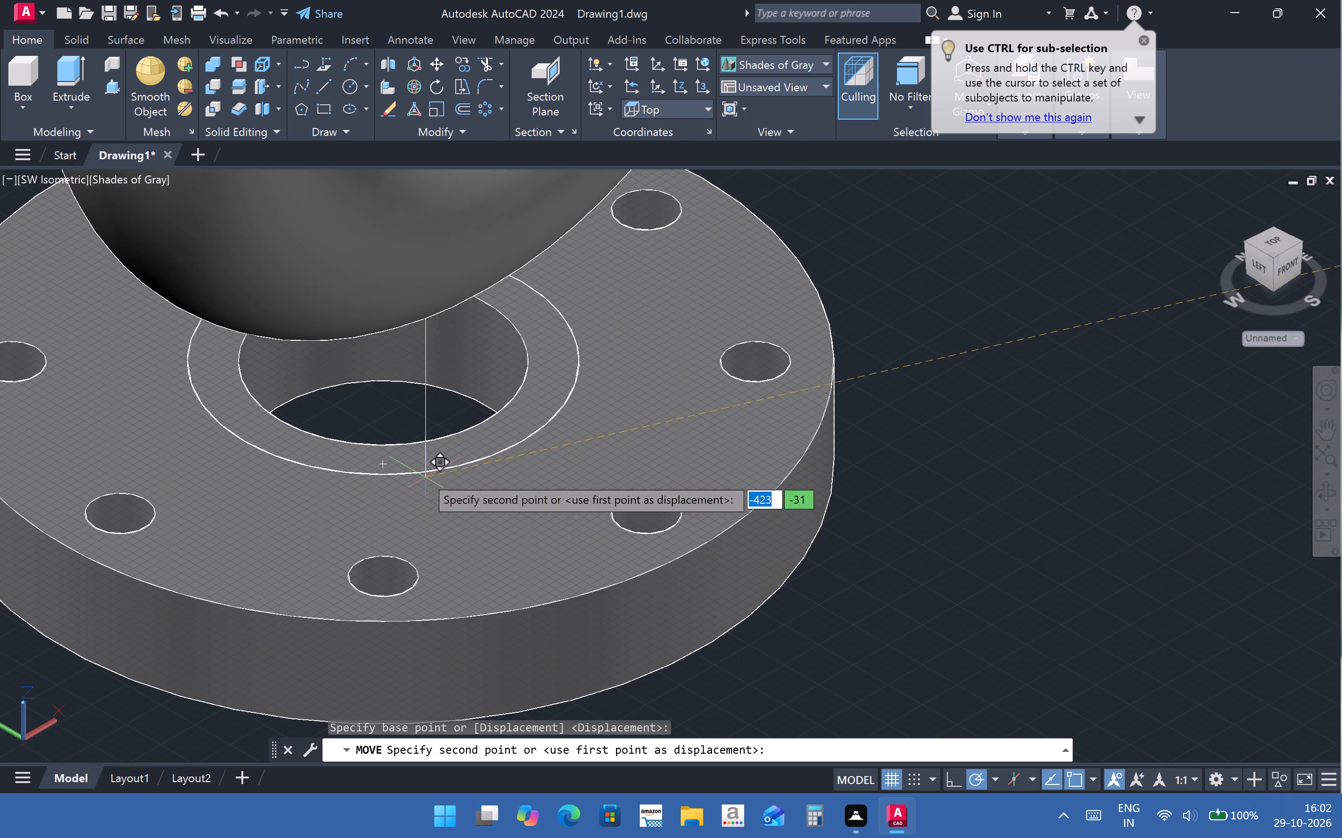
click(386, 469)
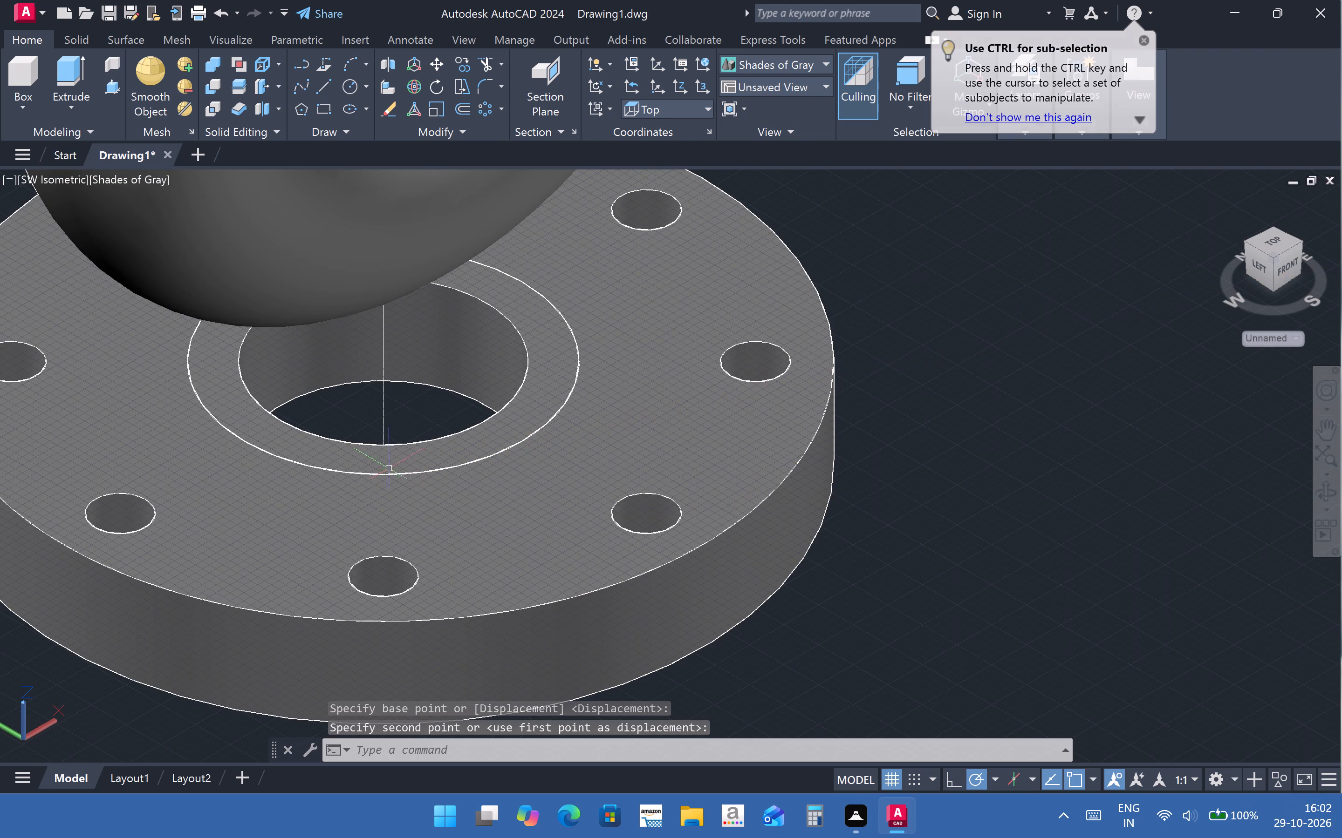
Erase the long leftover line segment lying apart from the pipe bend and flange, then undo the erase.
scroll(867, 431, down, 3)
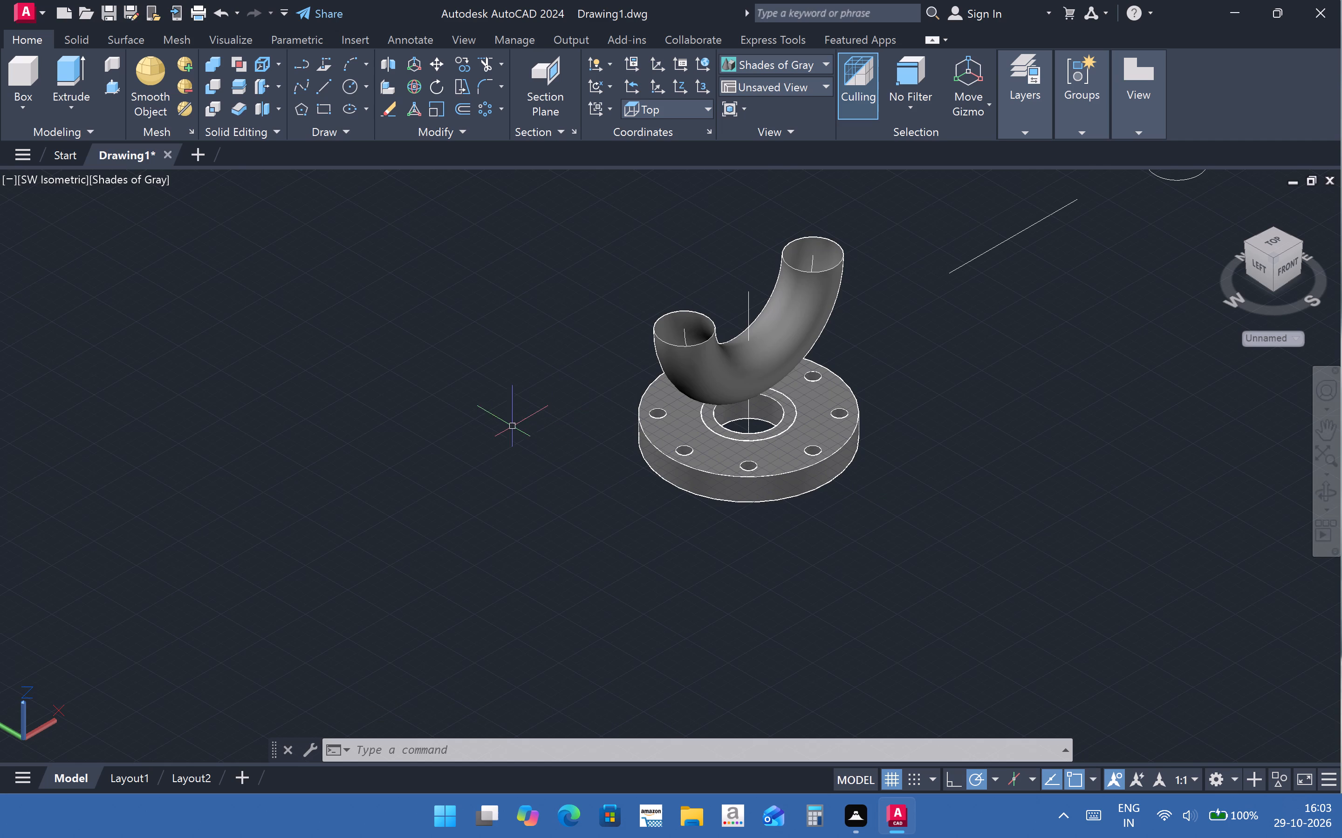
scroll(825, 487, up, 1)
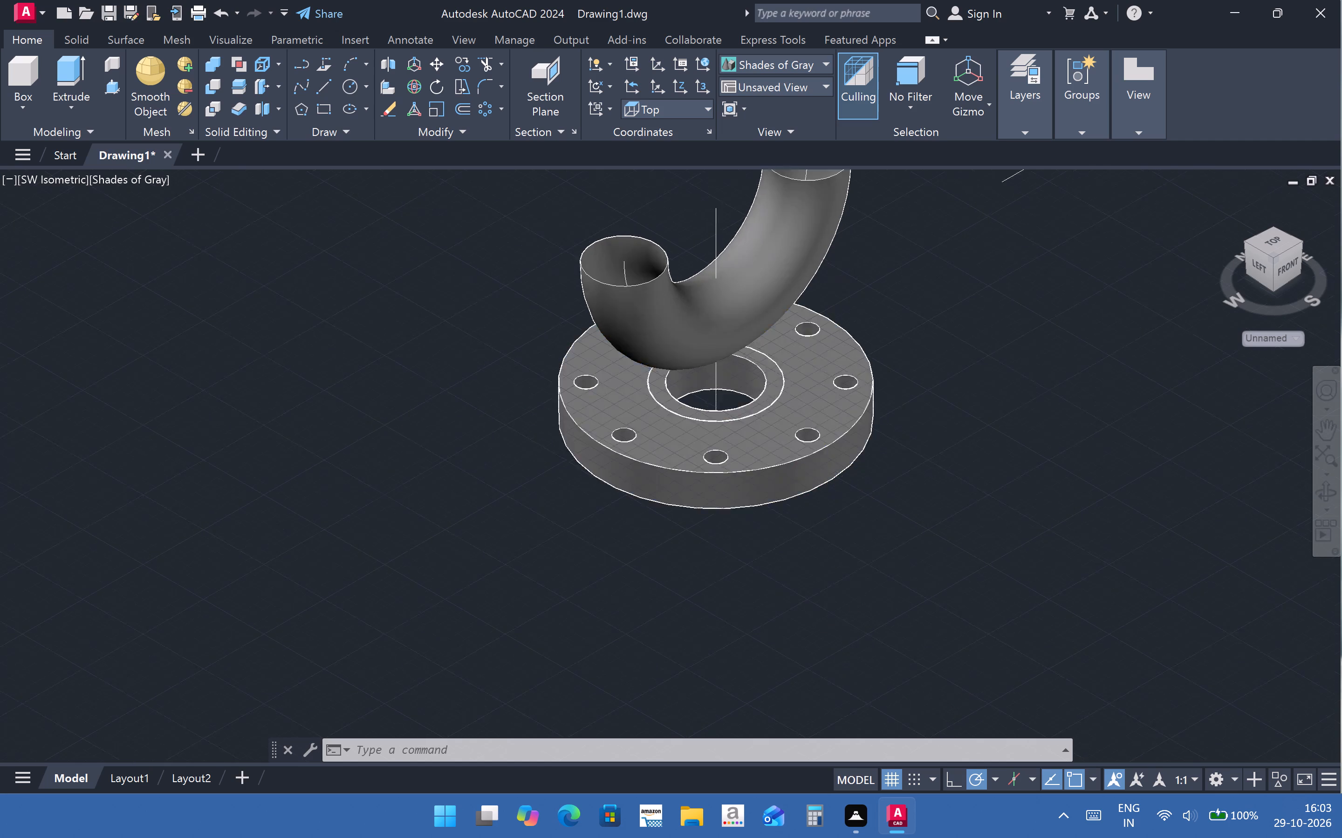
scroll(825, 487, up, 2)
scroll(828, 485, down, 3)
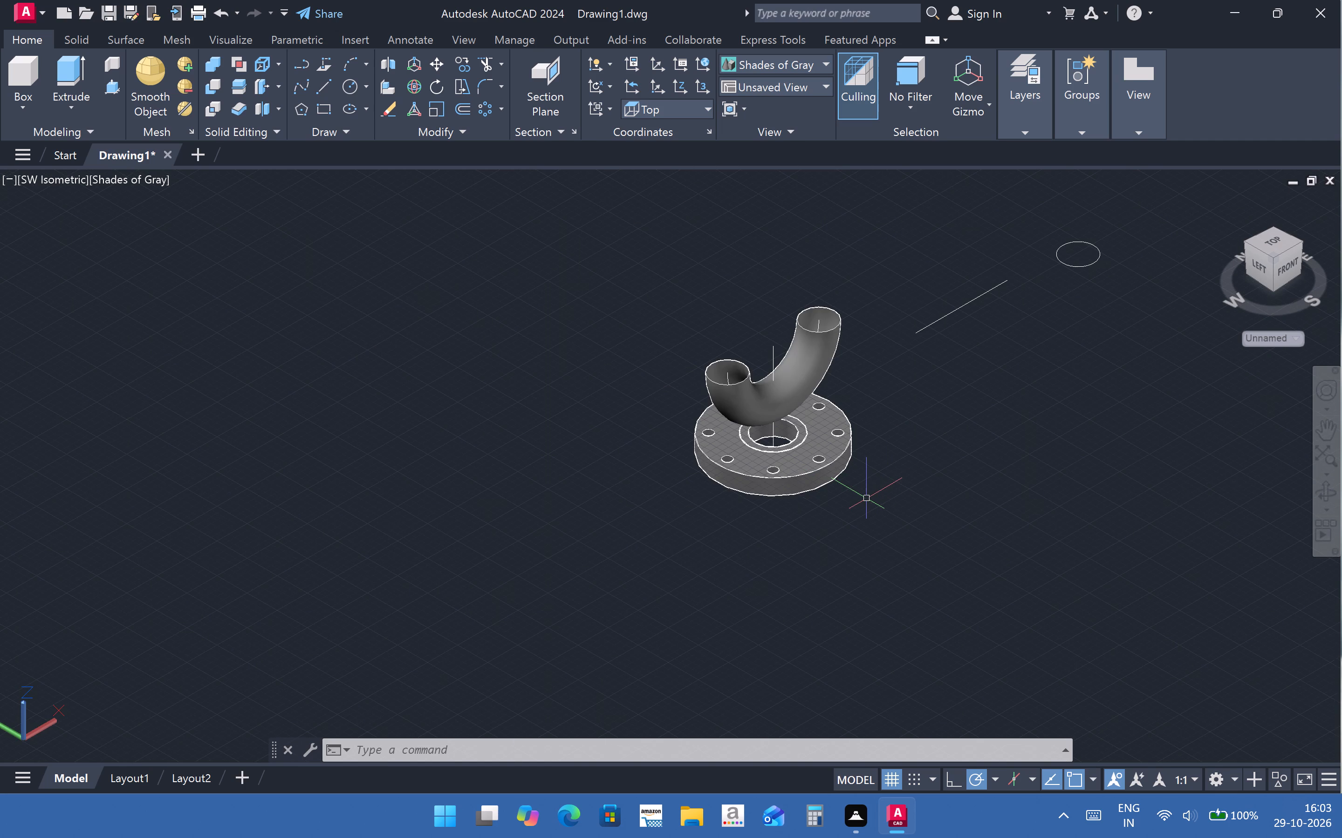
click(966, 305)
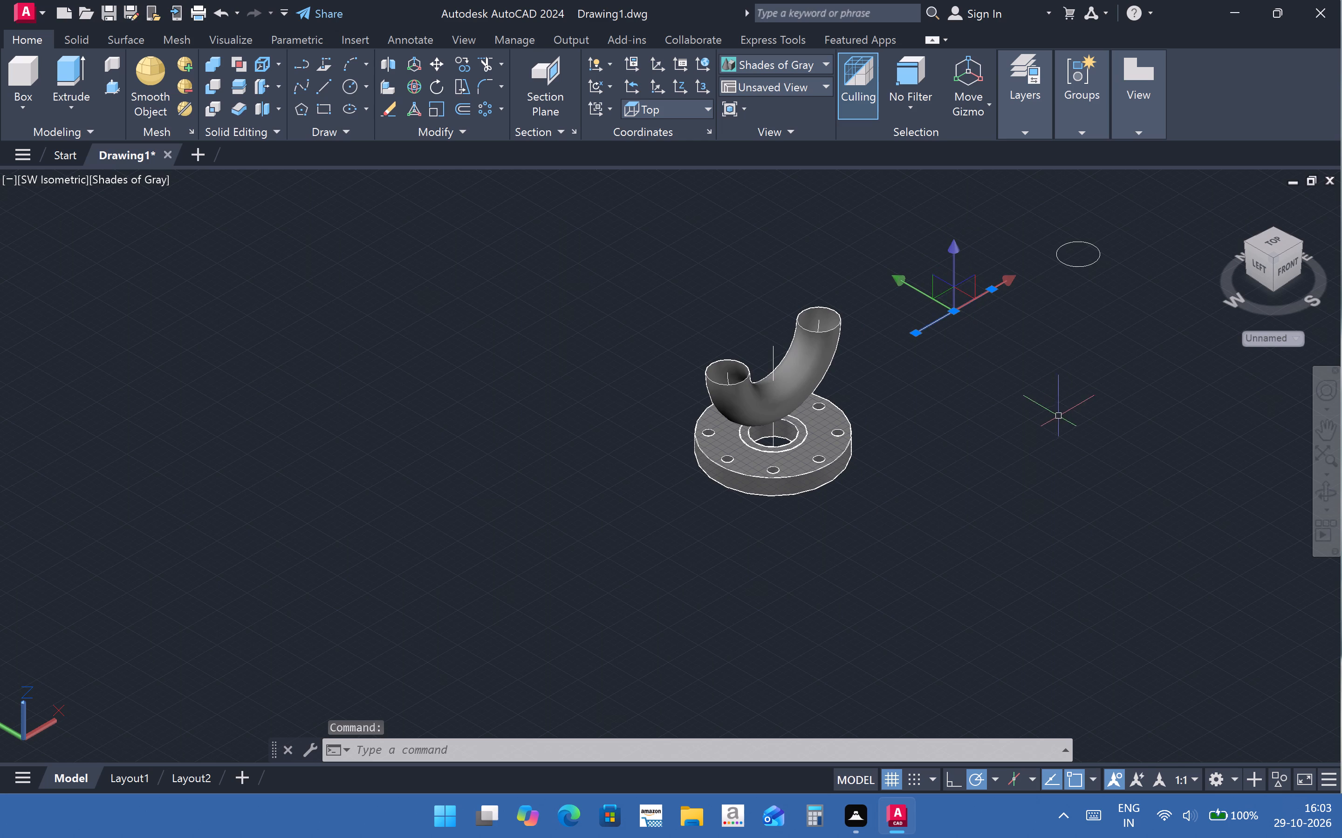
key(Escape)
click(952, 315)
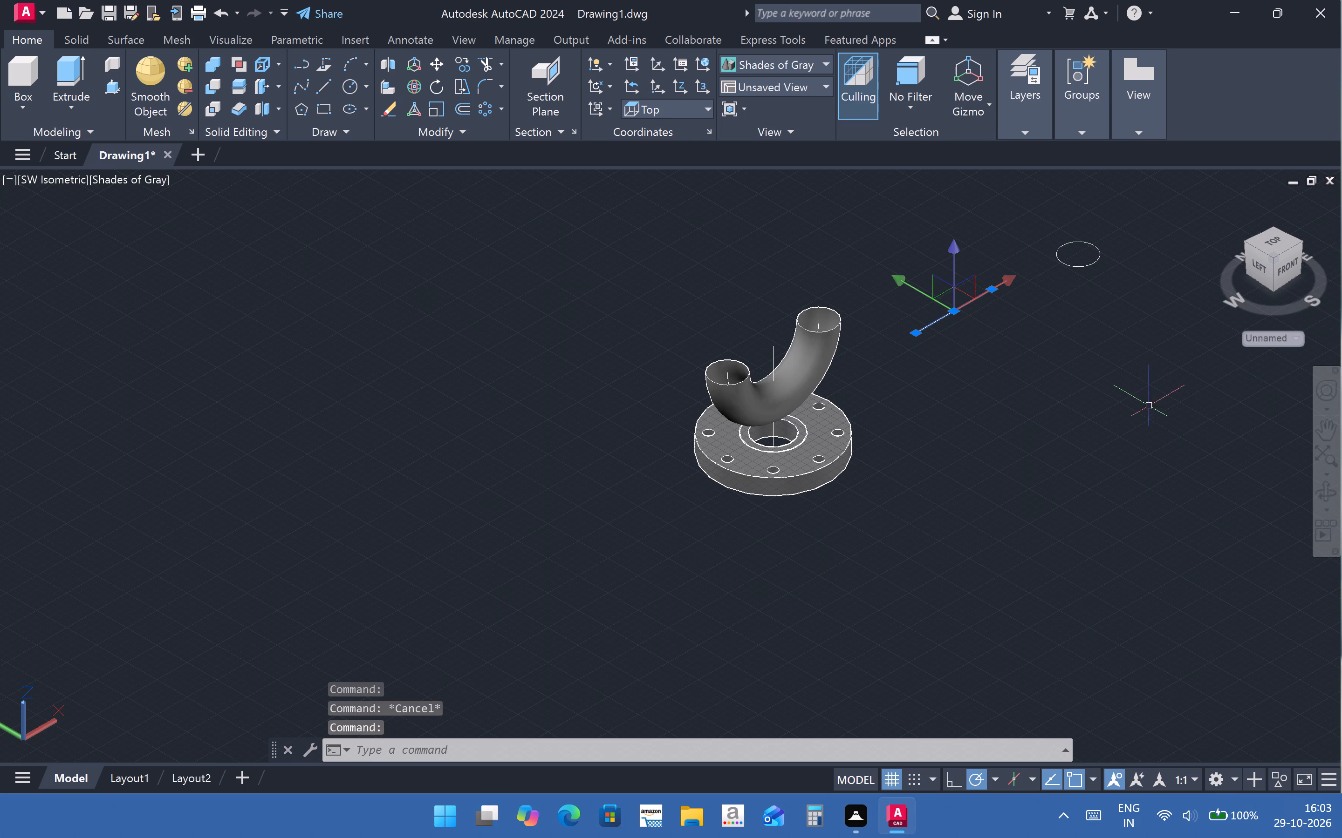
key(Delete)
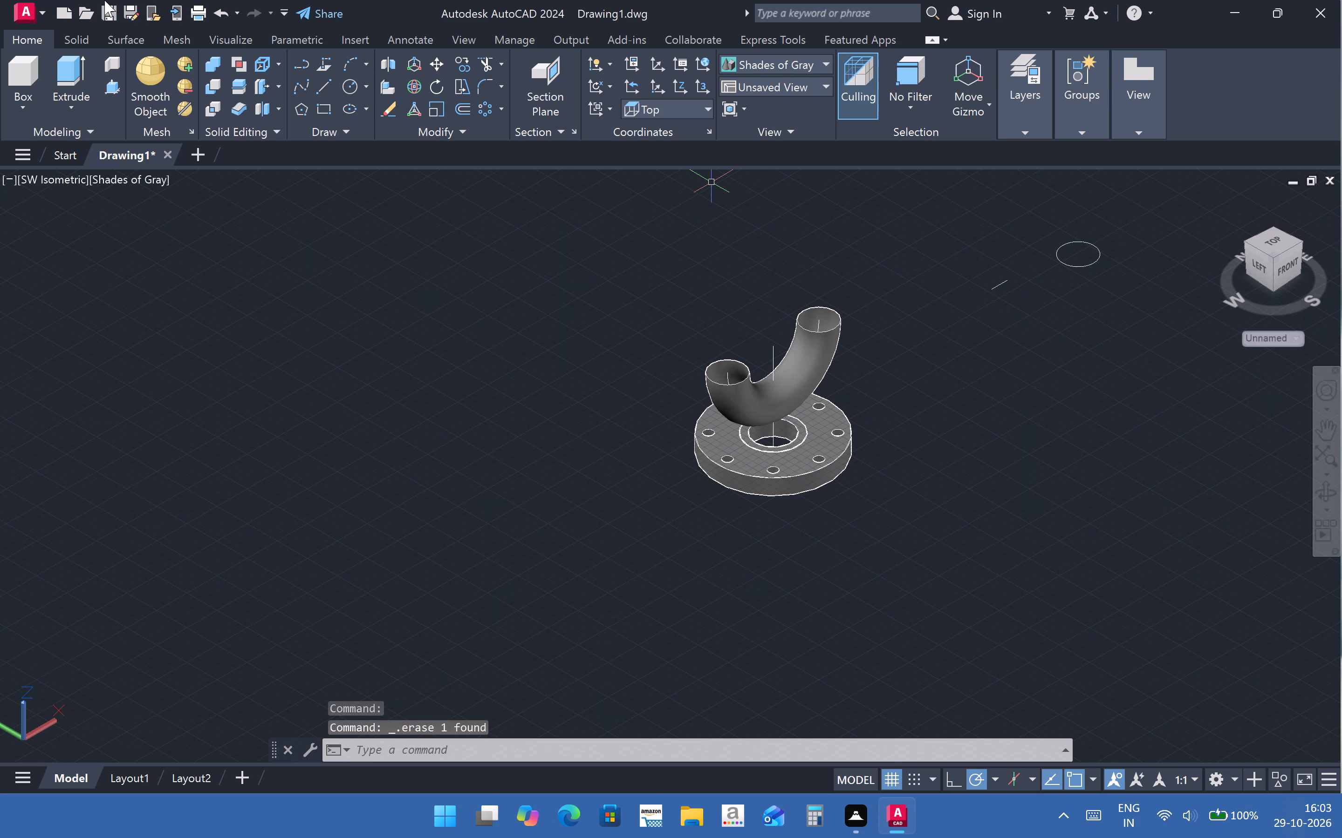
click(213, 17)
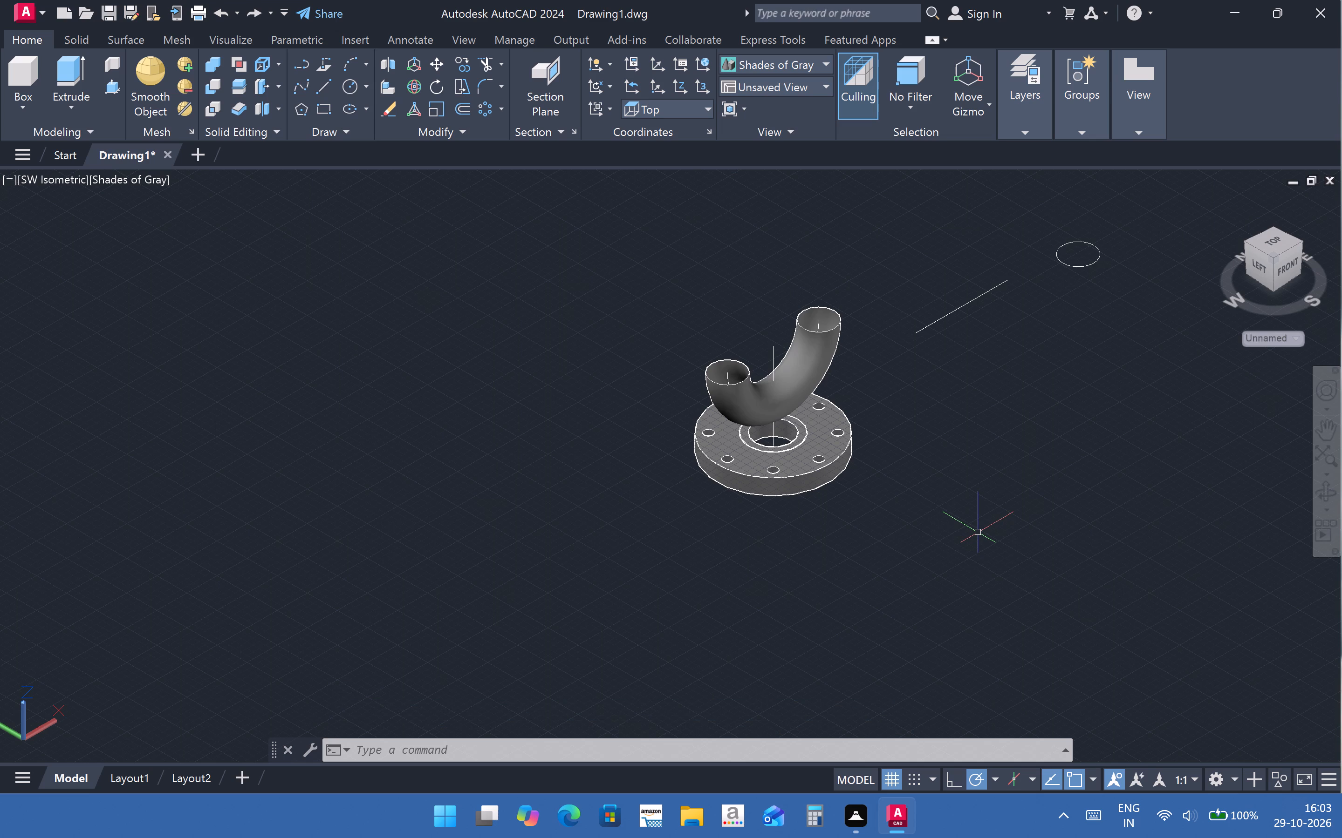
Set the THICKNESS system variable to 18.
key(t)
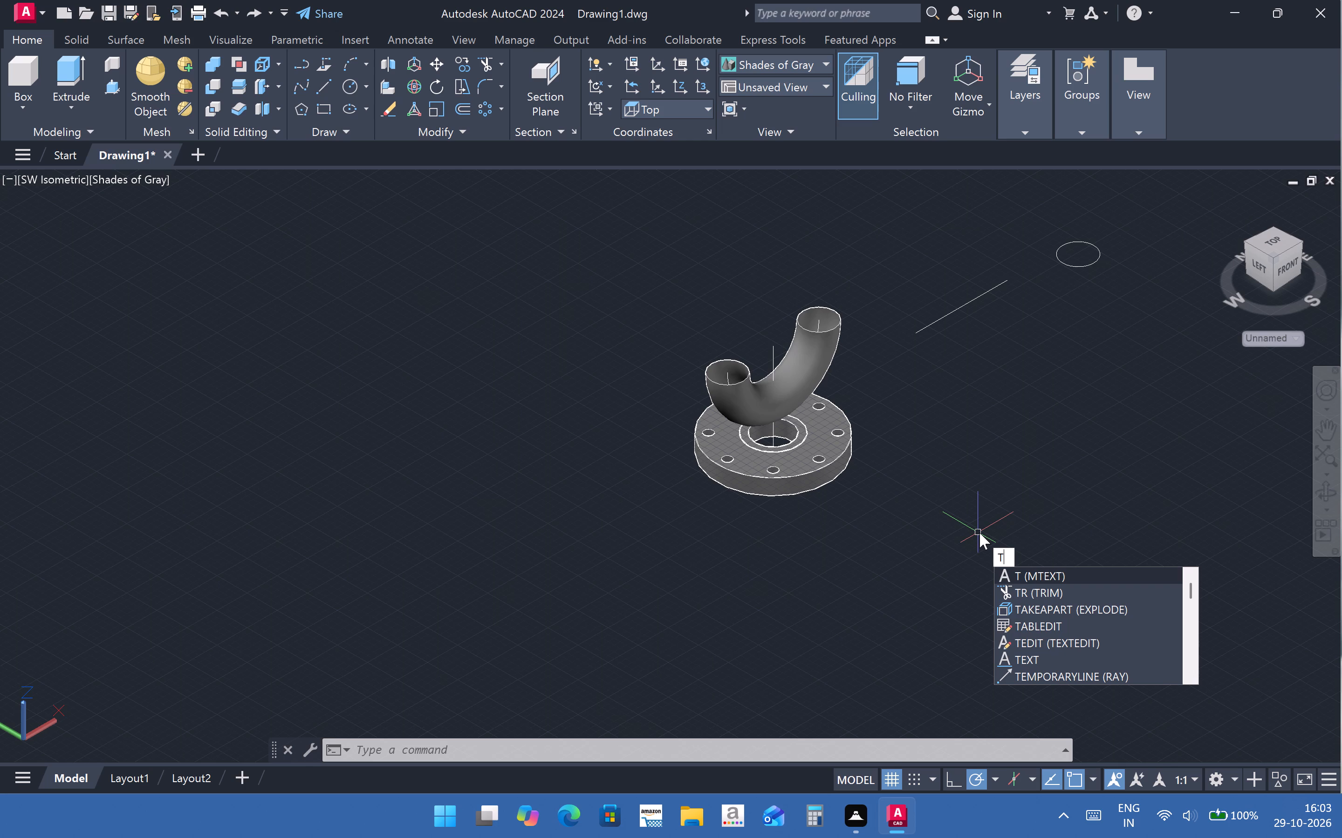
text(hick)
text(ness)
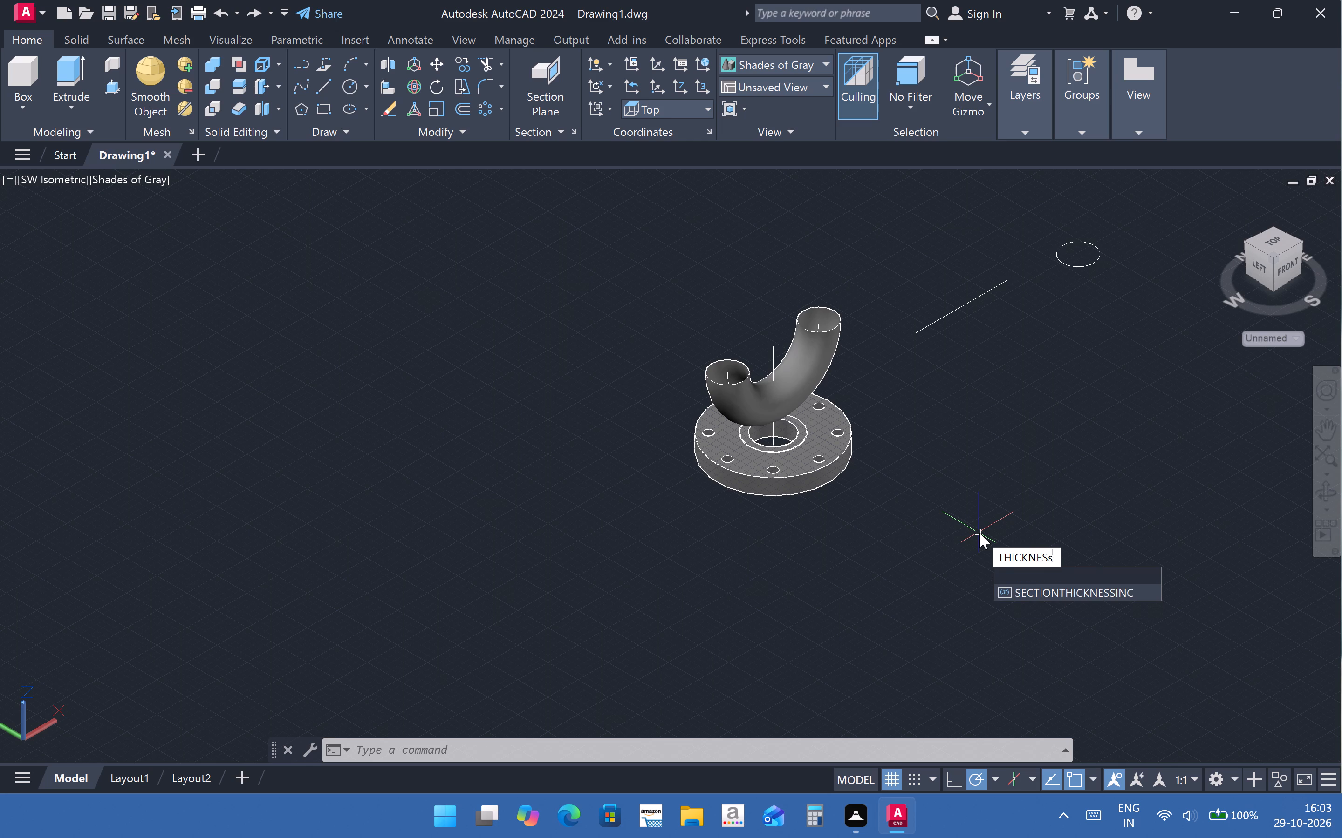
click(1050, 573)
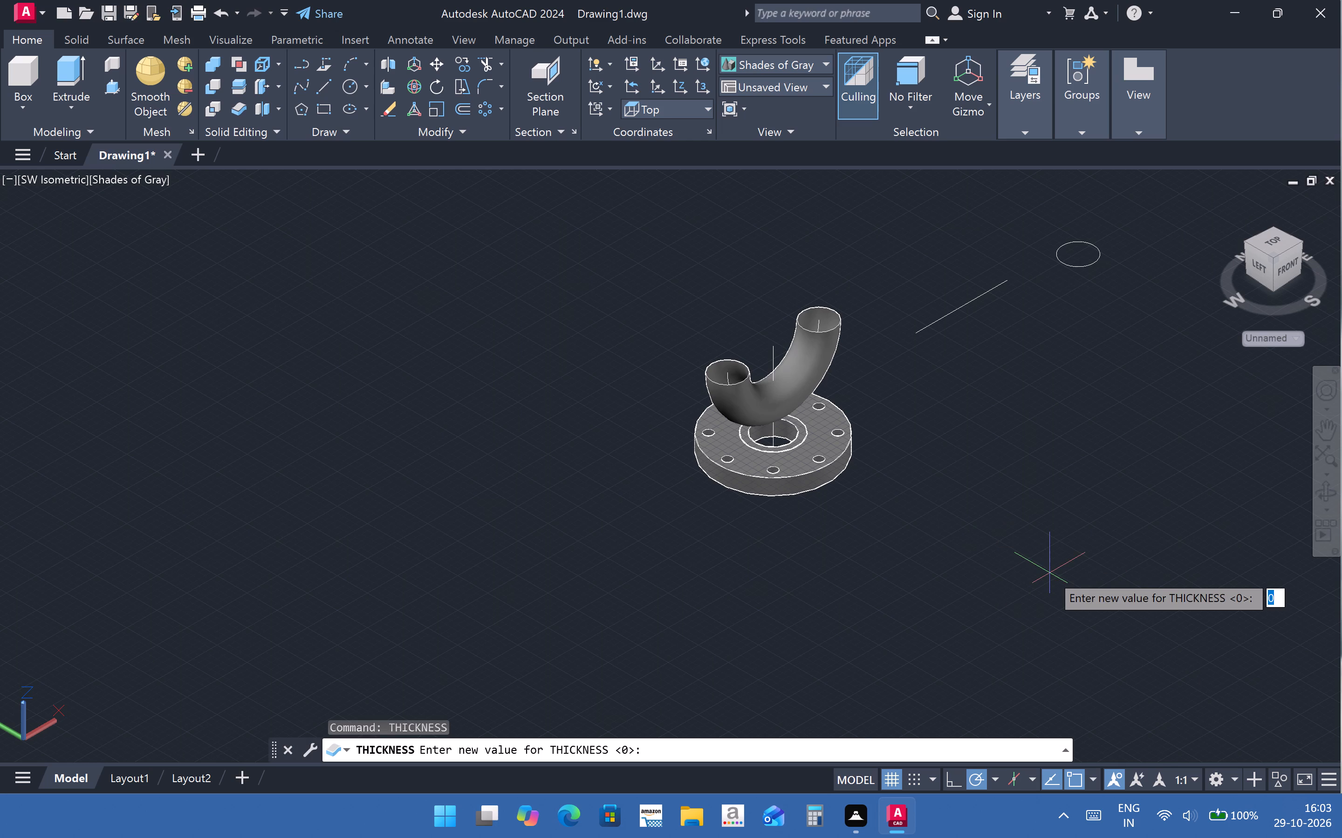
click(714, 753)
text(18)
key(Return)
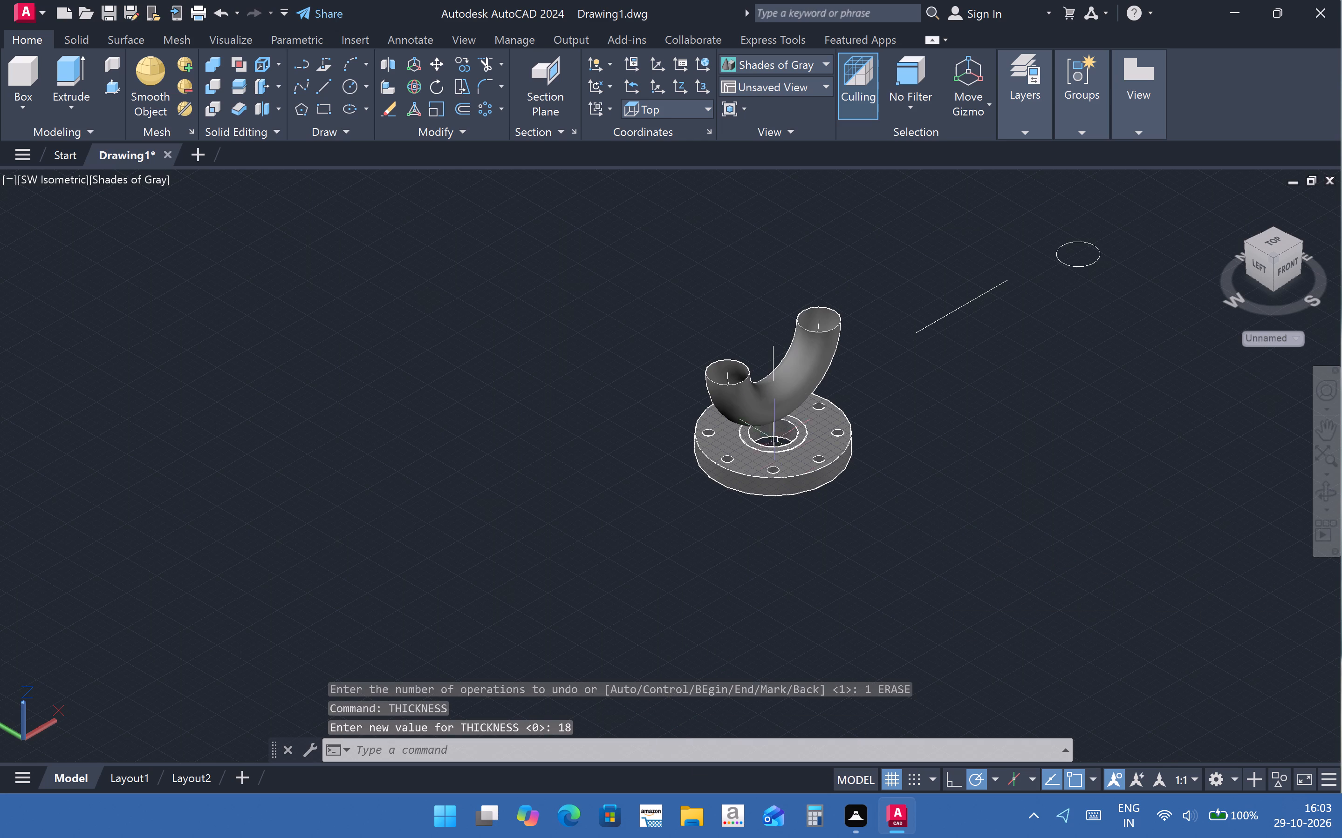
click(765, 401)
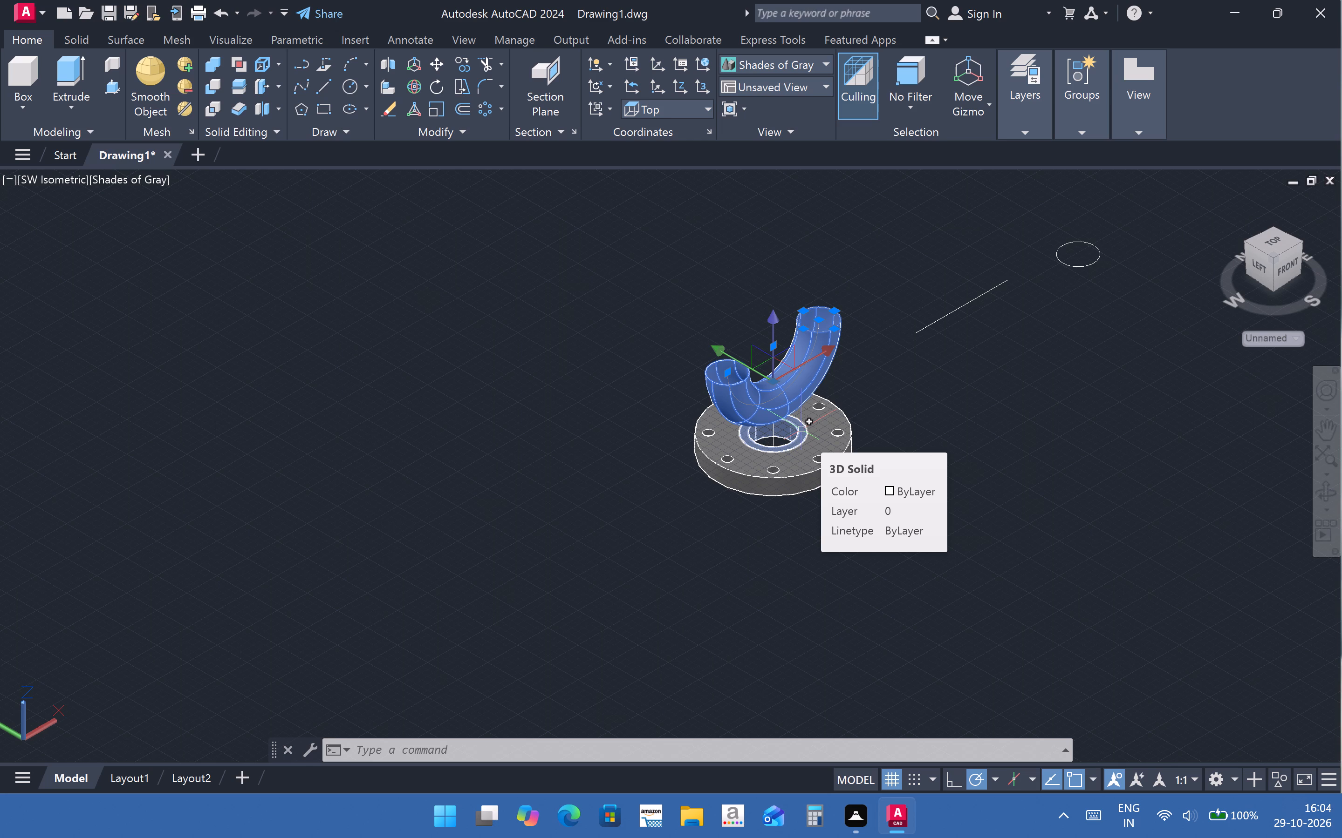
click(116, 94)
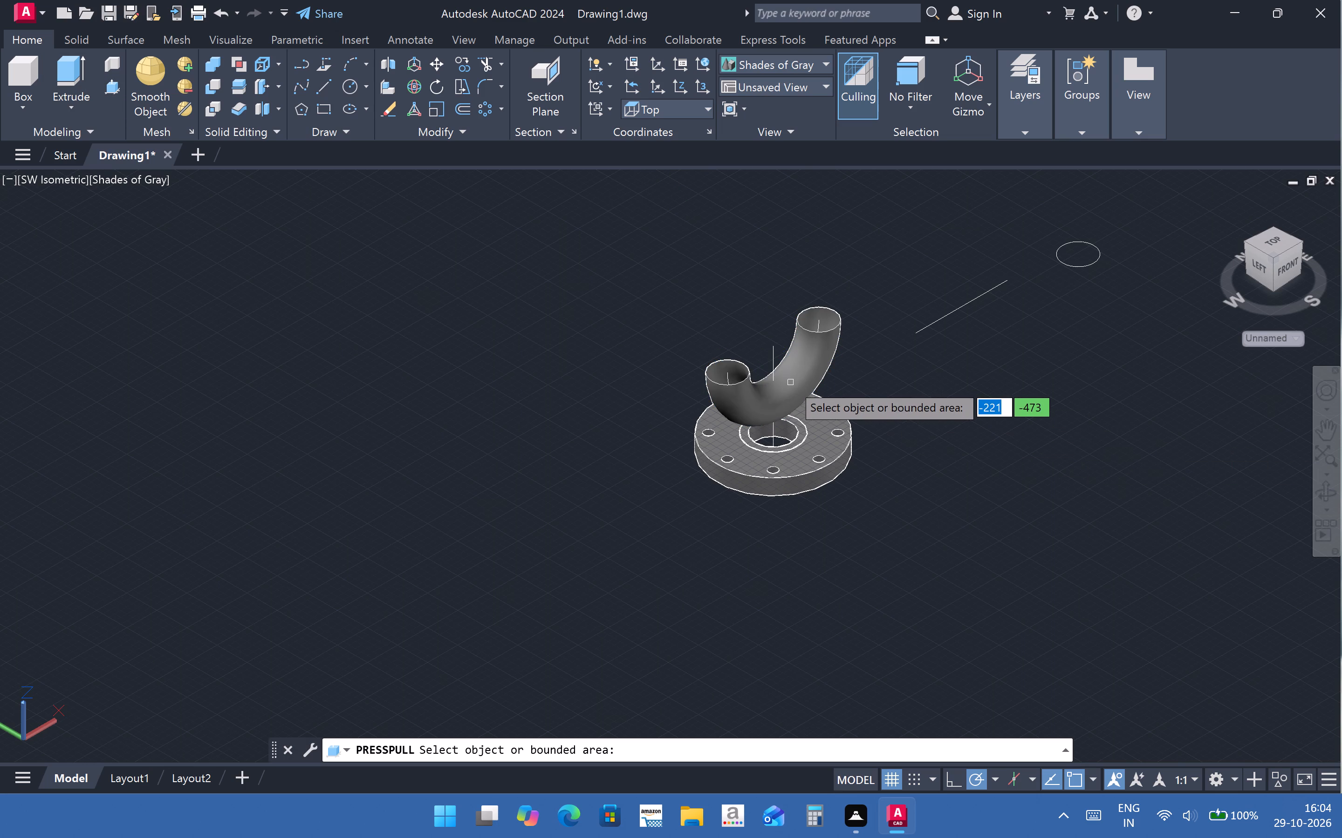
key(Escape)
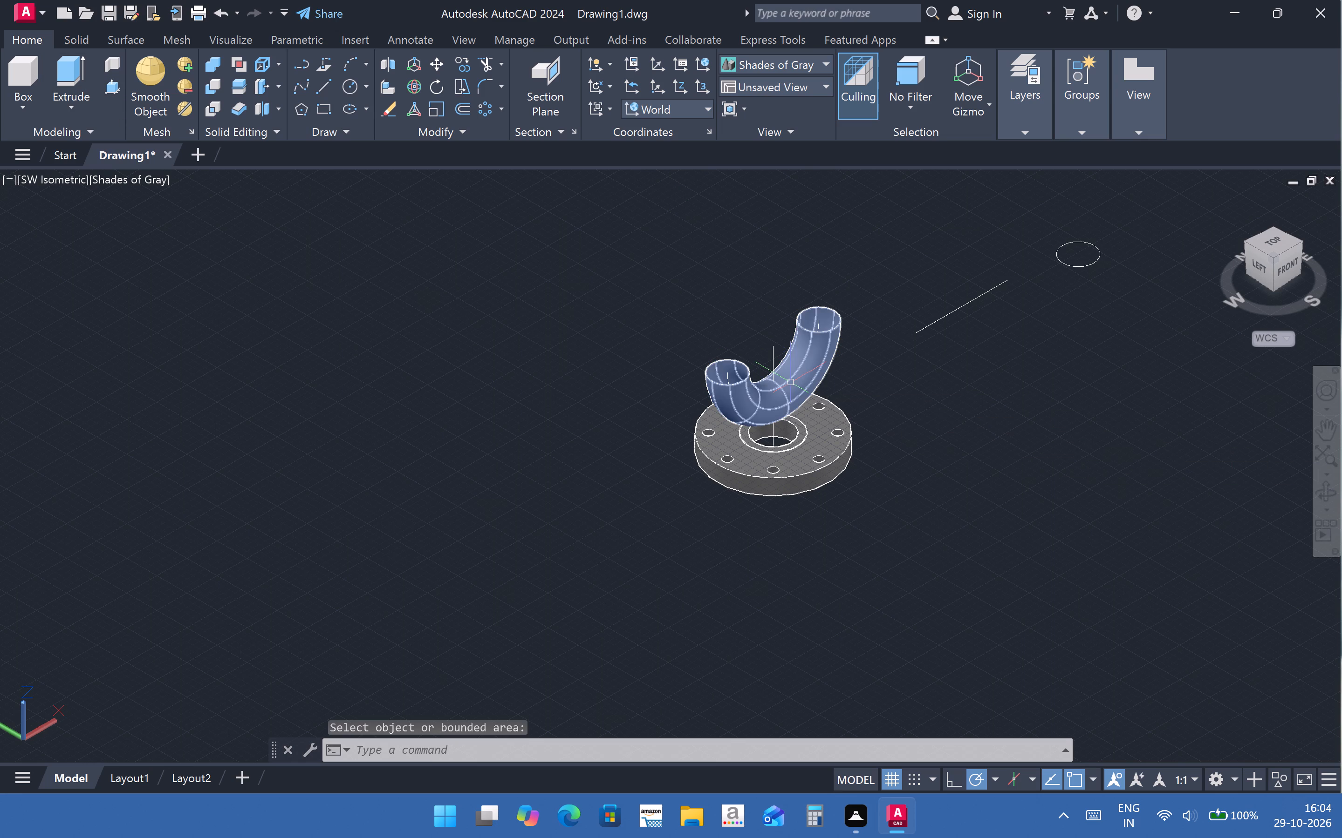
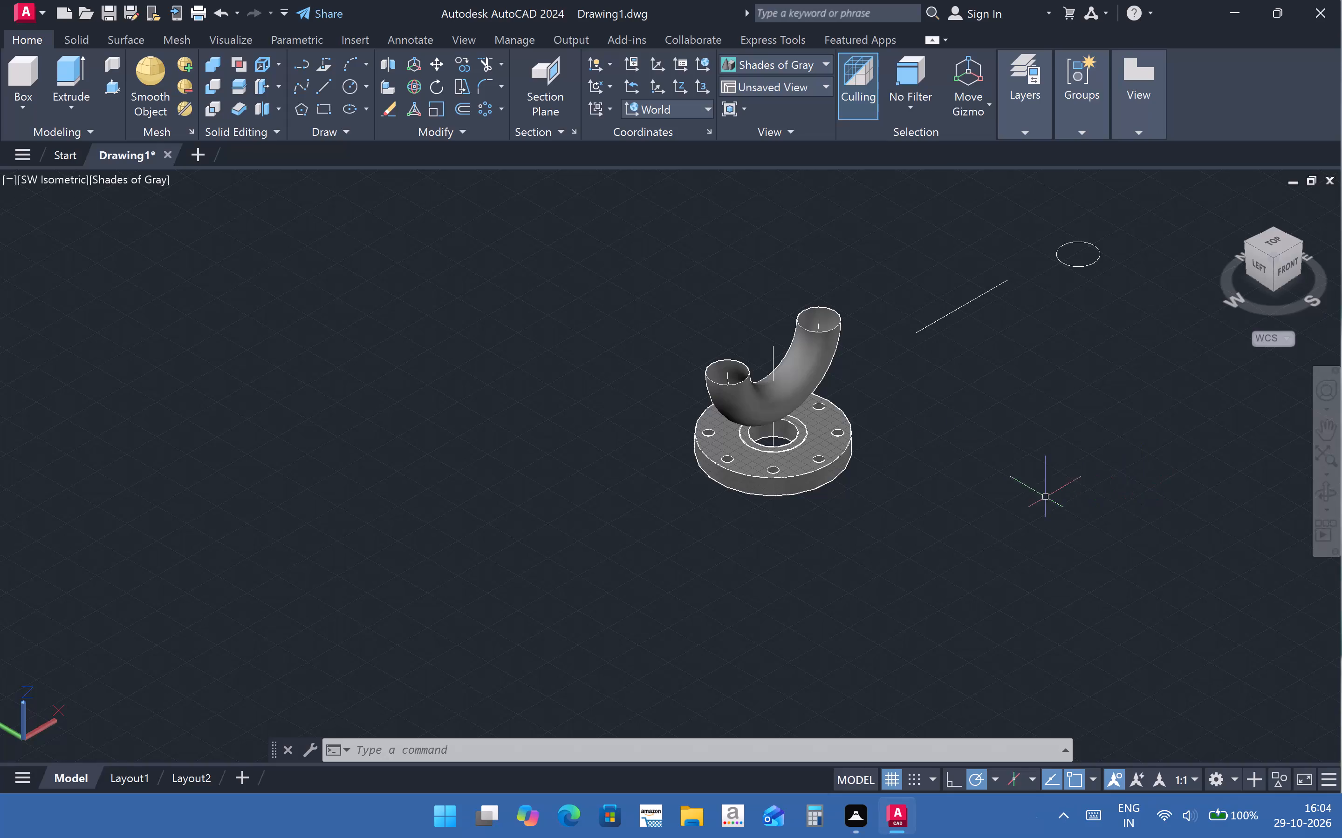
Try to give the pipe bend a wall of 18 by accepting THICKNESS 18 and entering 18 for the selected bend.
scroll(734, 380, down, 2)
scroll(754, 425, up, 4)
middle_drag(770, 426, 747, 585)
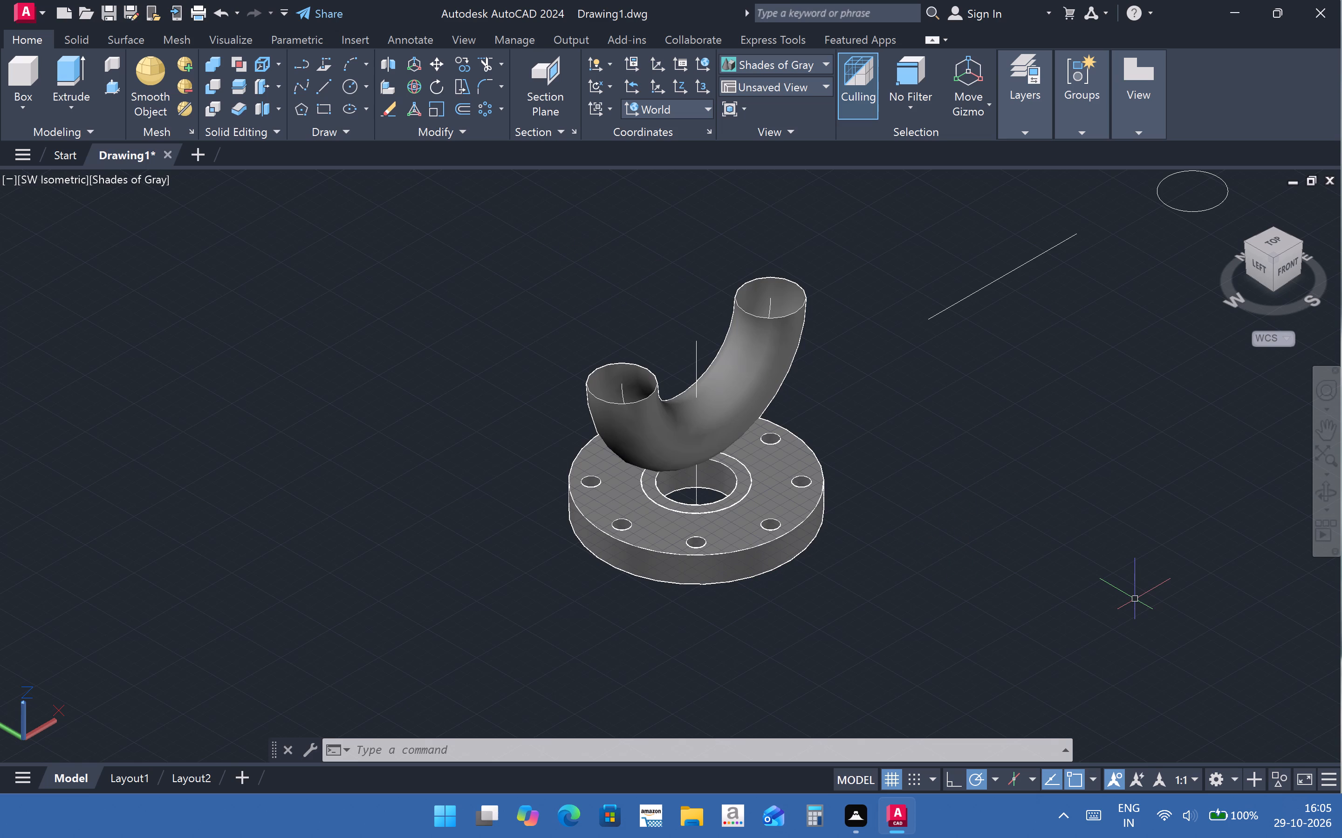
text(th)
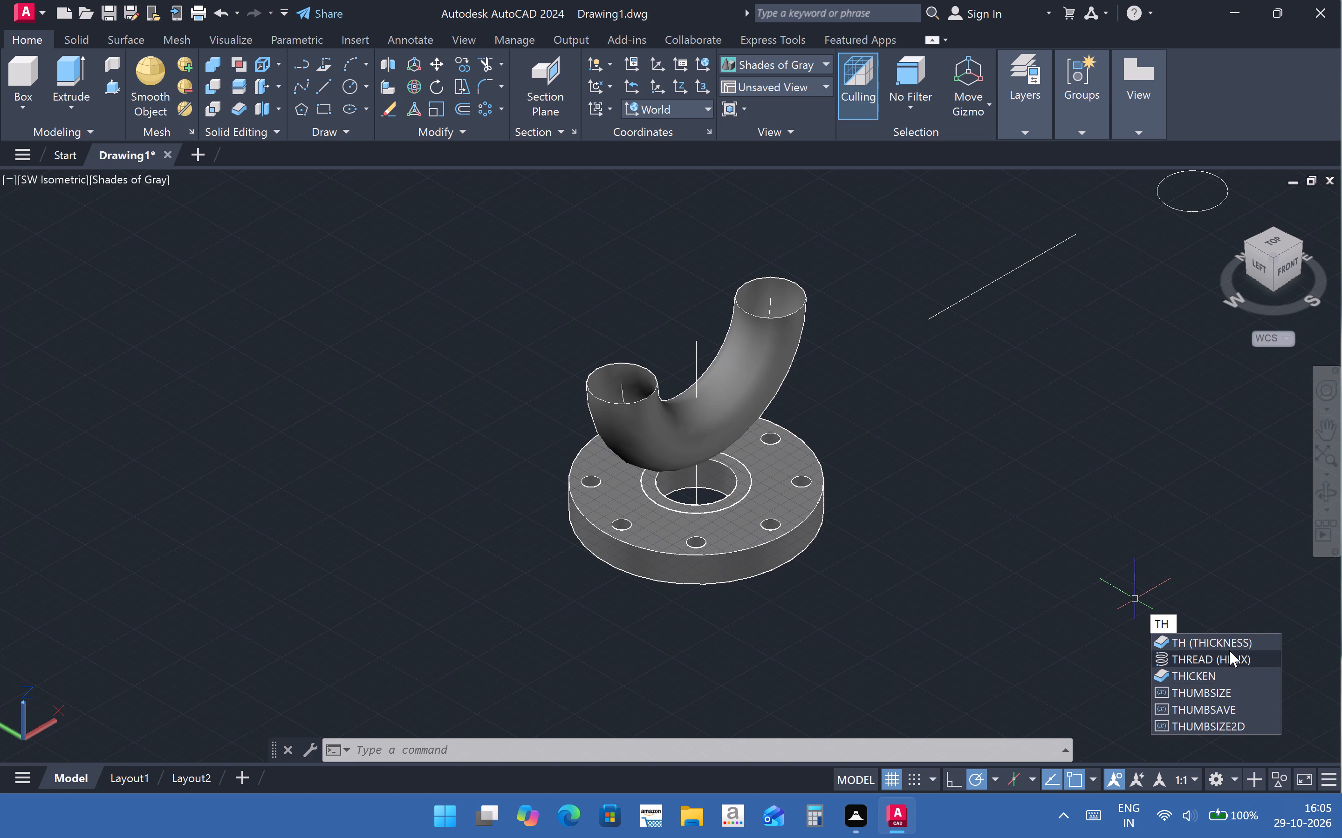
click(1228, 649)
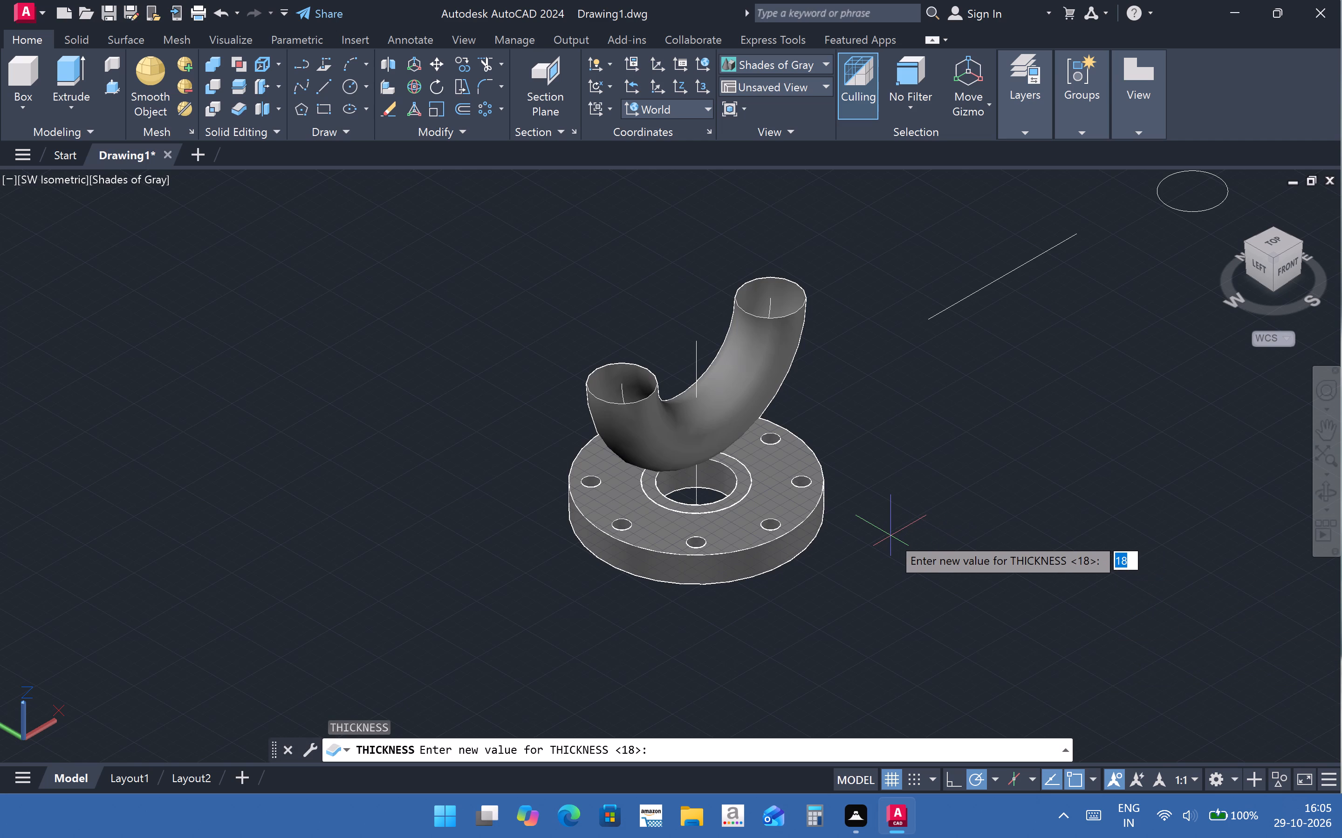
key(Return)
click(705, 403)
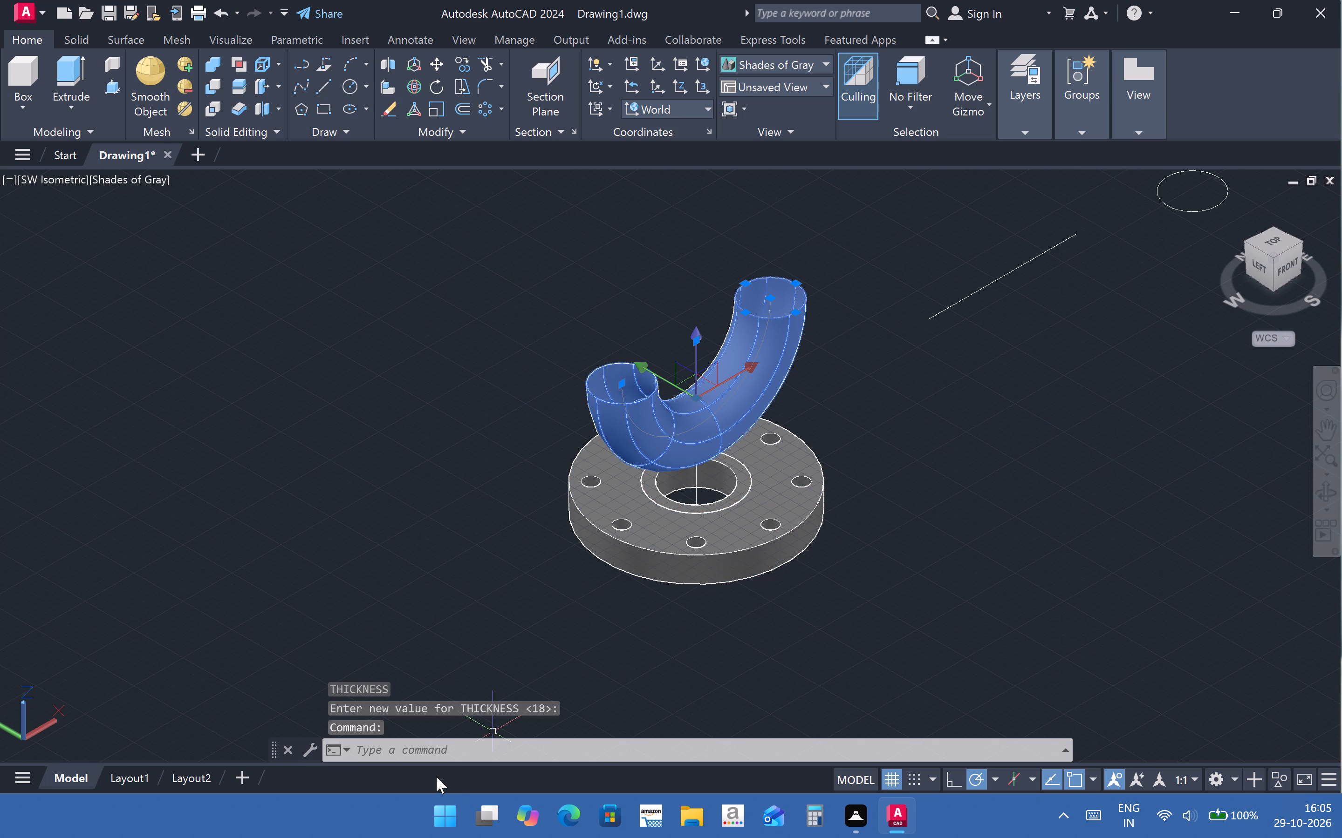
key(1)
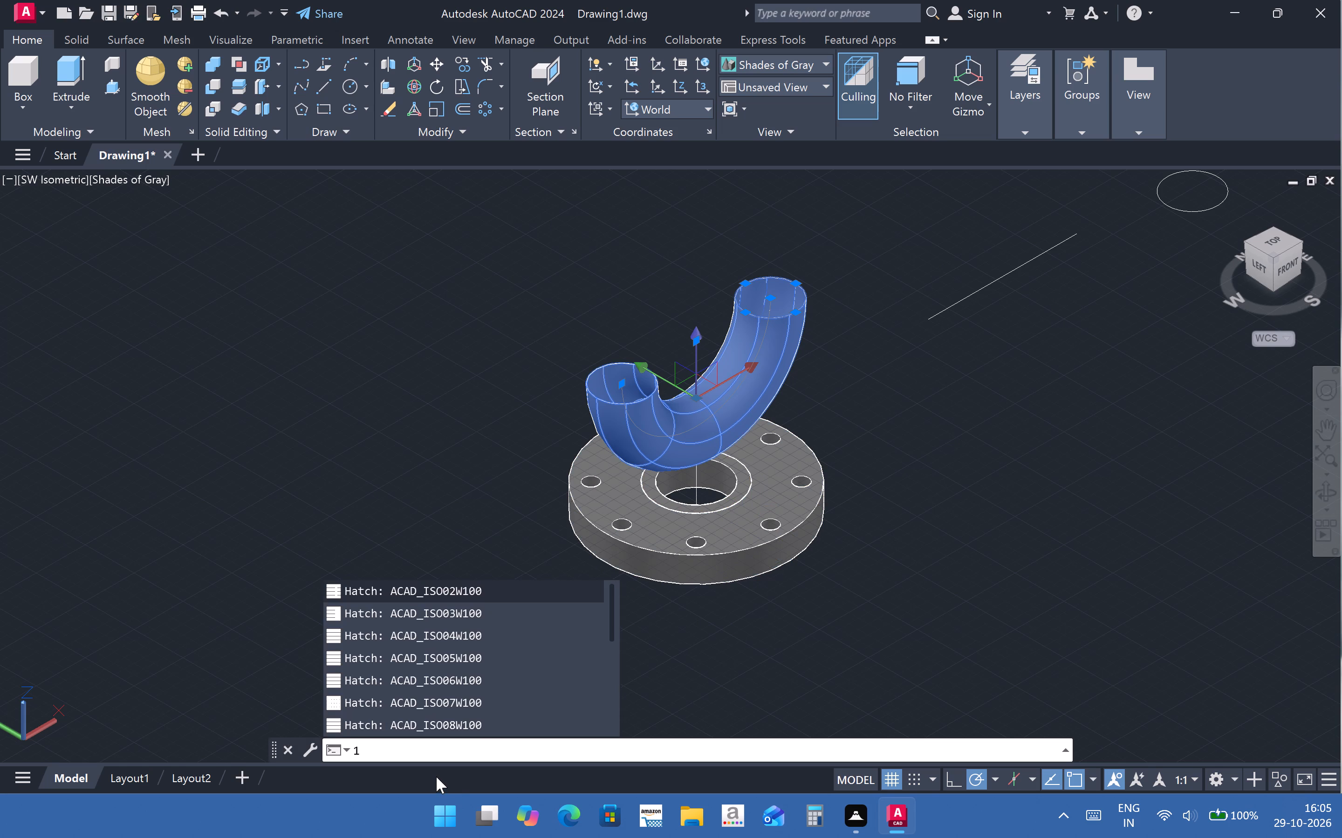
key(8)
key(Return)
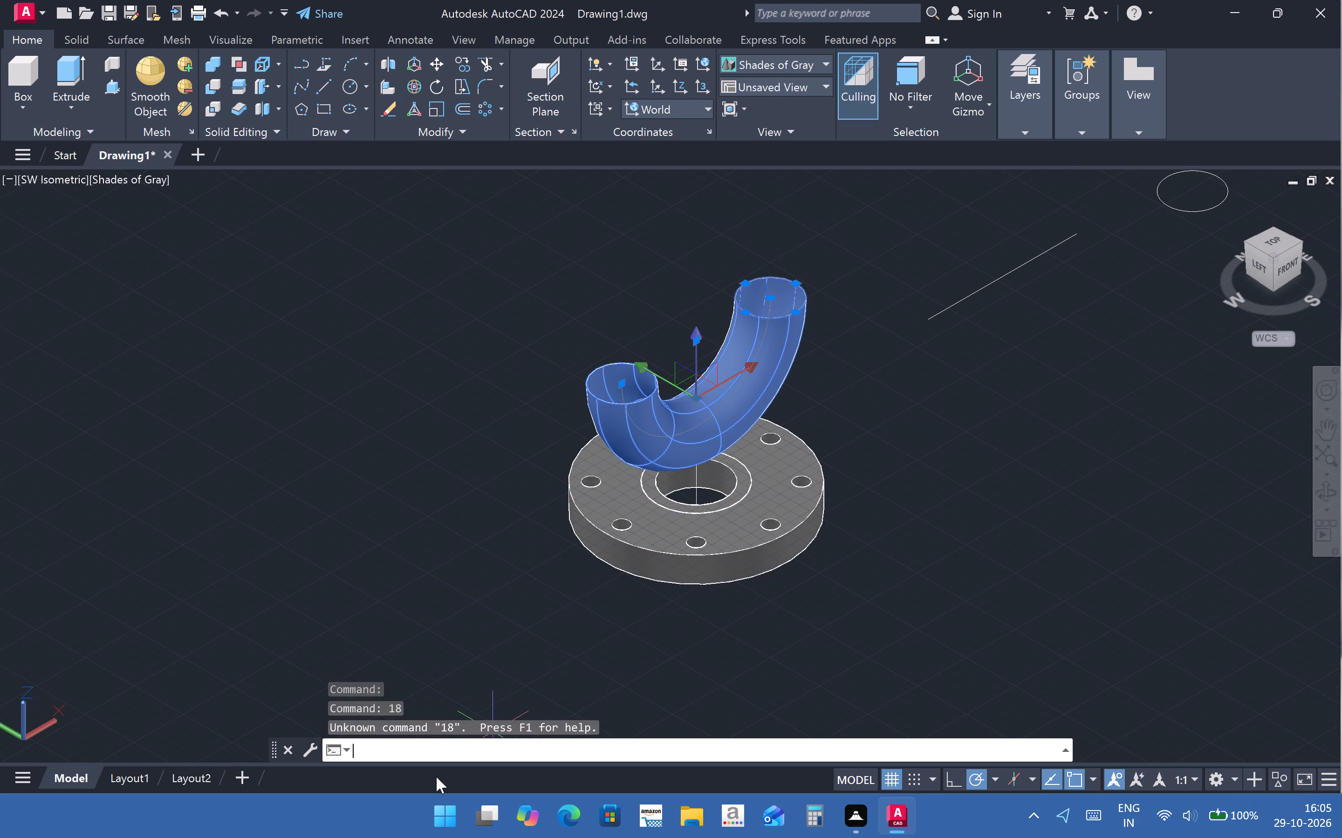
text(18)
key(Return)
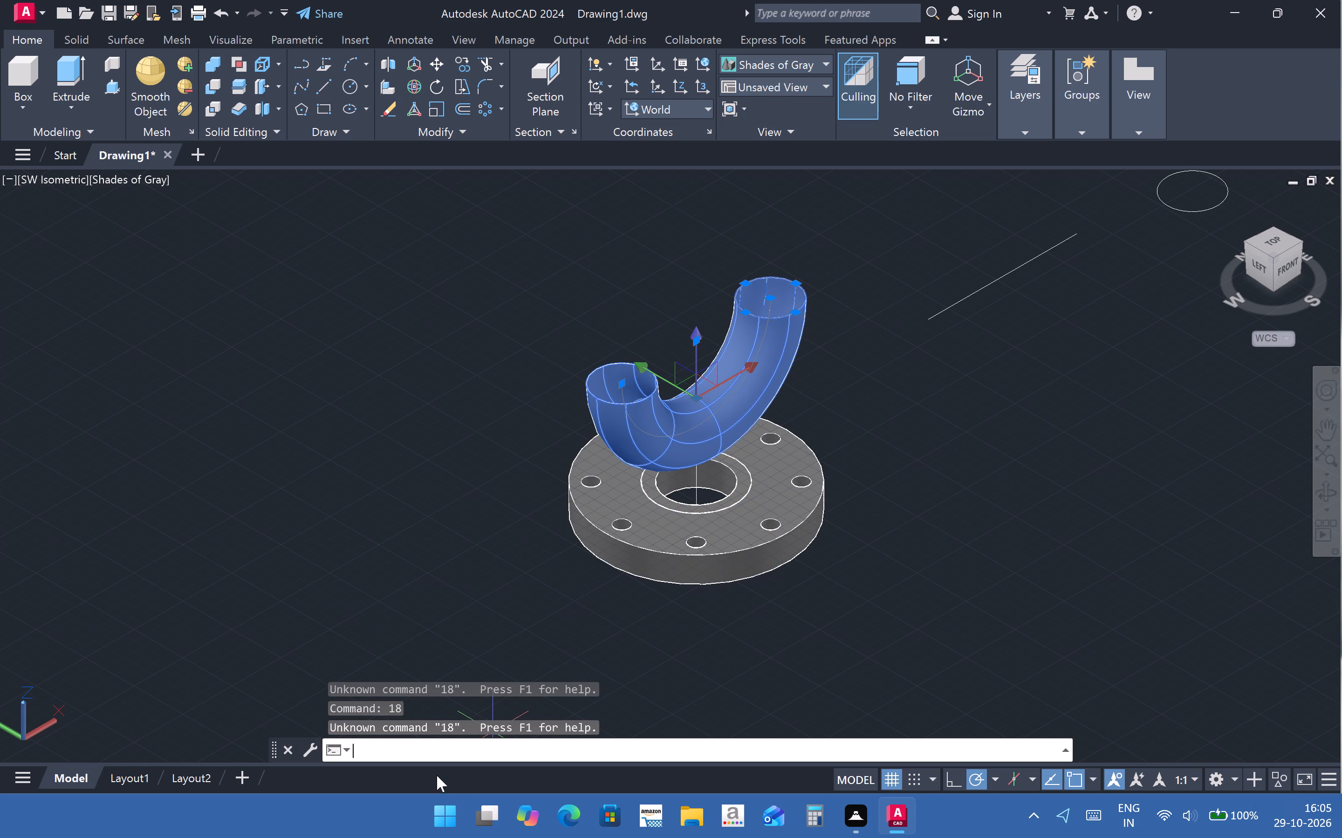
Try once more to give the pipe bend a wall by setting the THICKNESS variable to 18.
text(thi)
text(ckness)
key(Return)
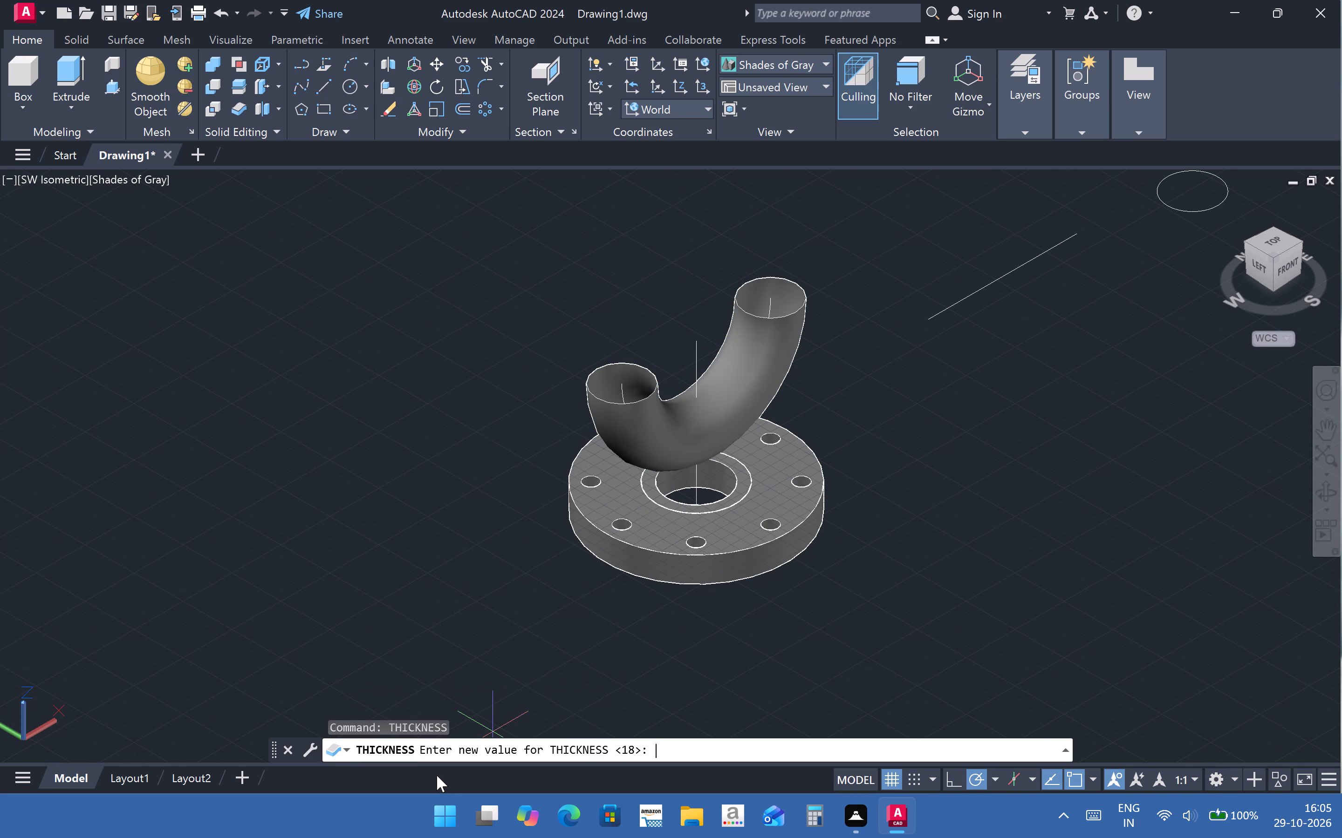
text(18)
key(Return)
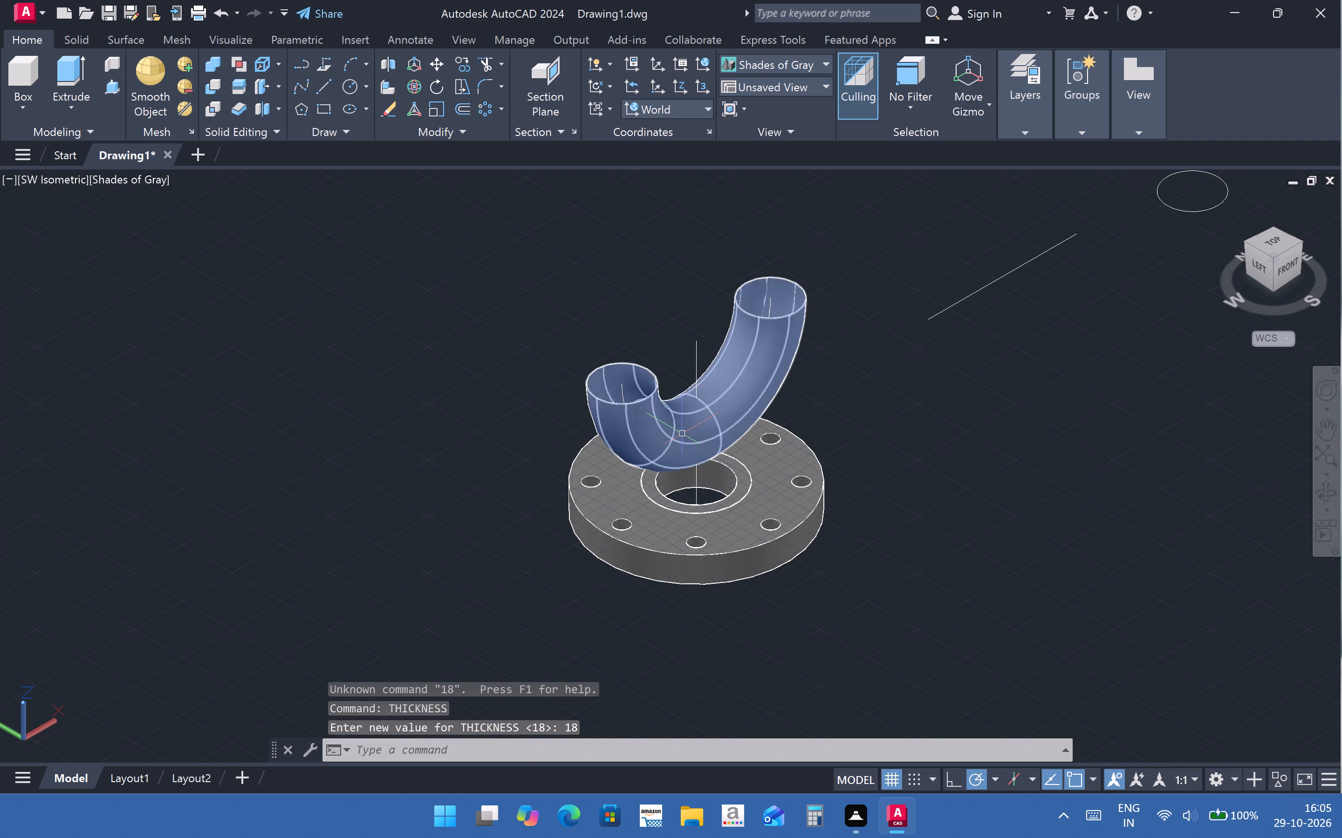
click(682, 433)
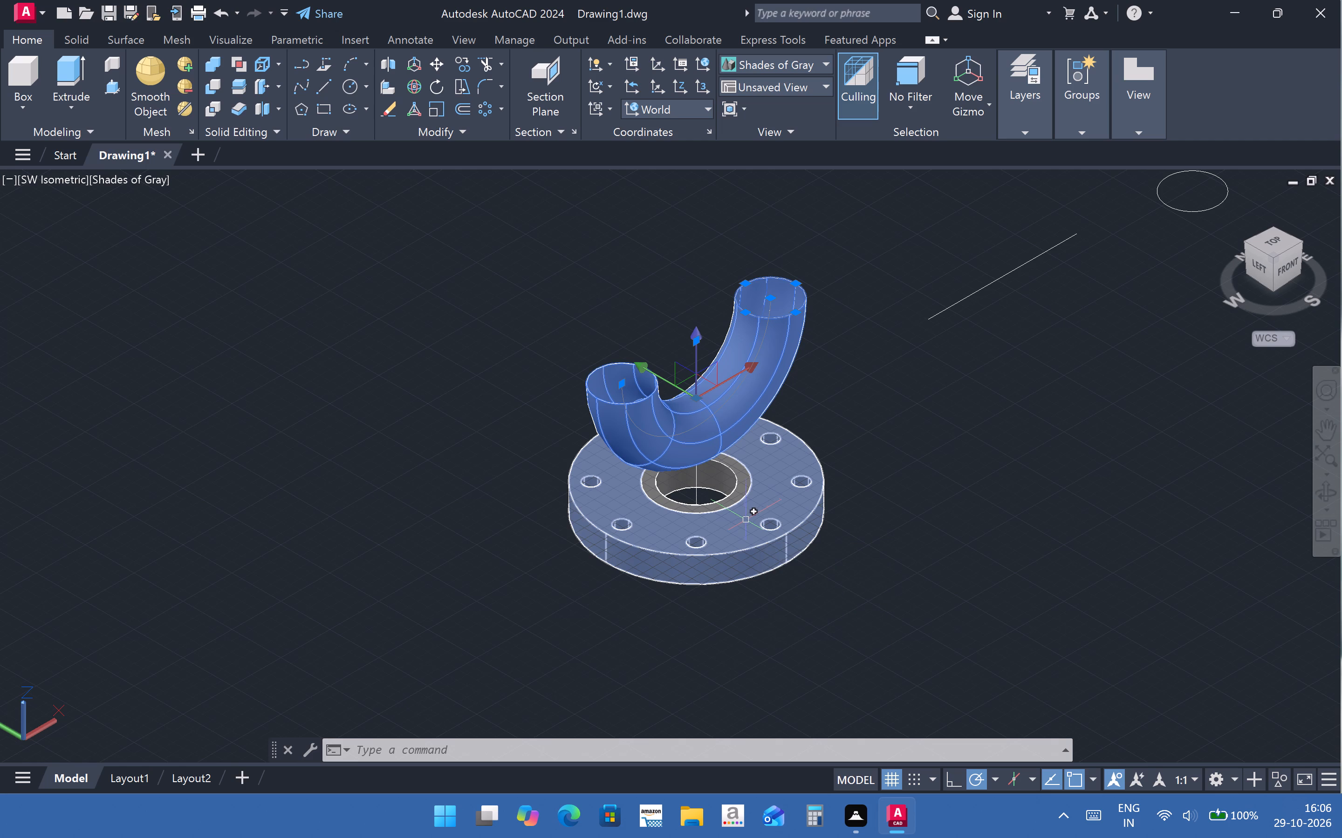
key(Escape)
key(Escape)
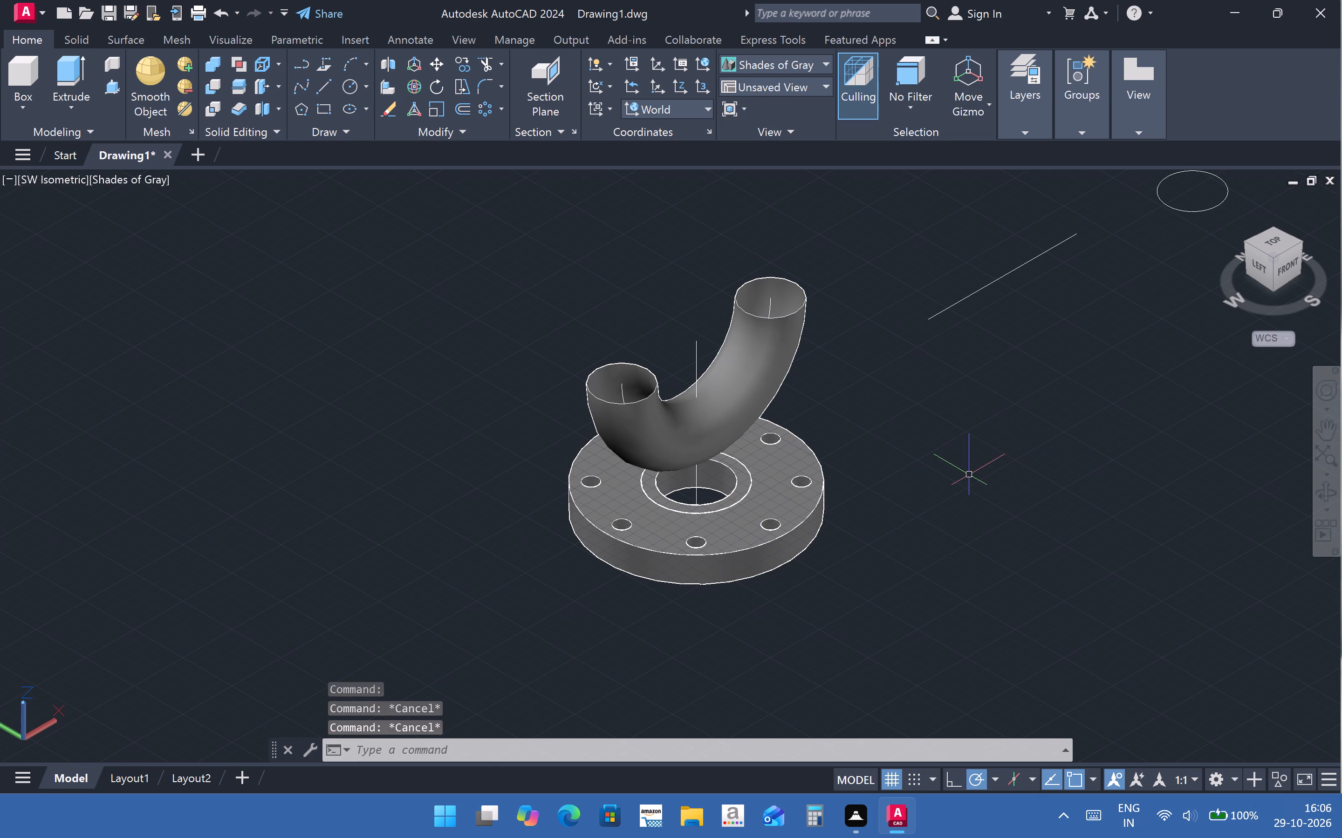
Thicken the swept pipe bend surface by 18 with the THICKEN command.
text(thi)
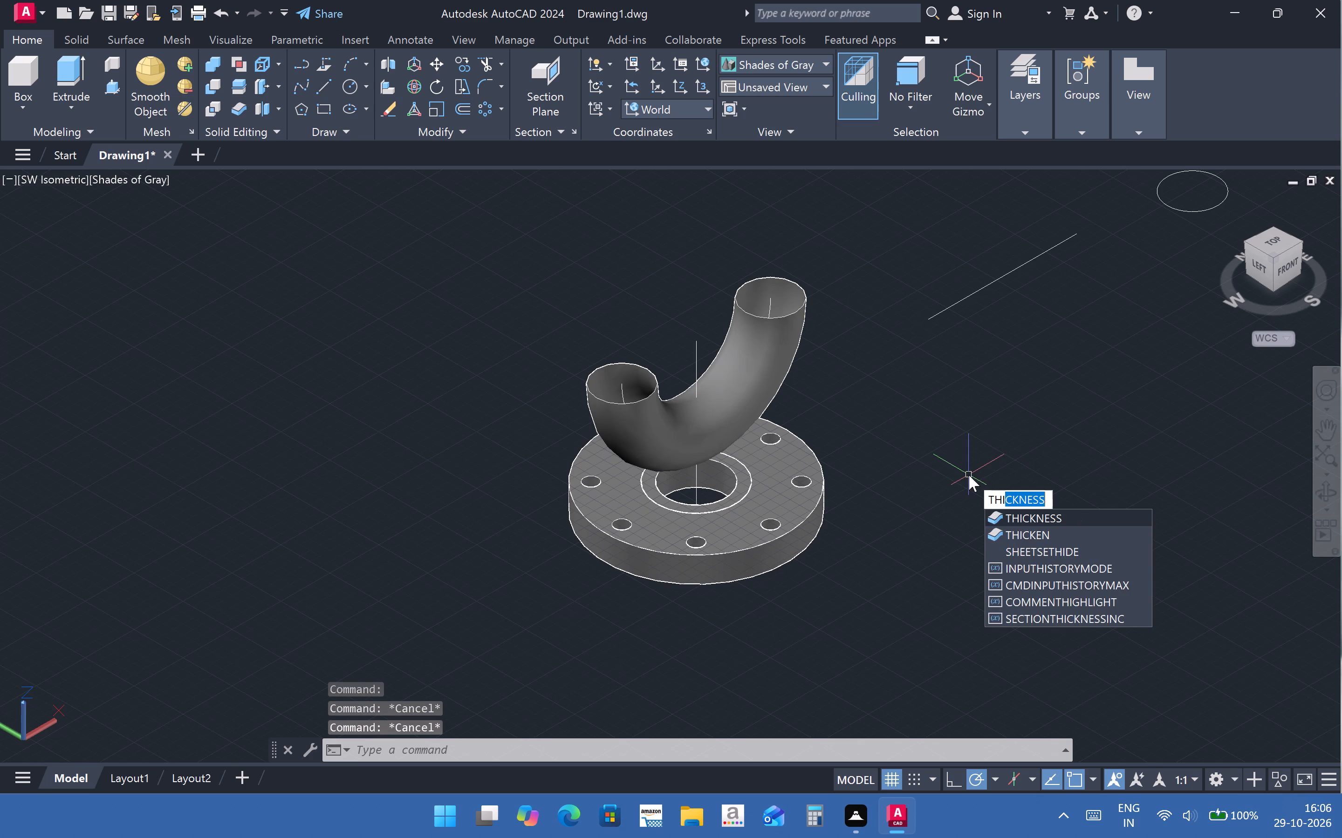
click(1049, 527)
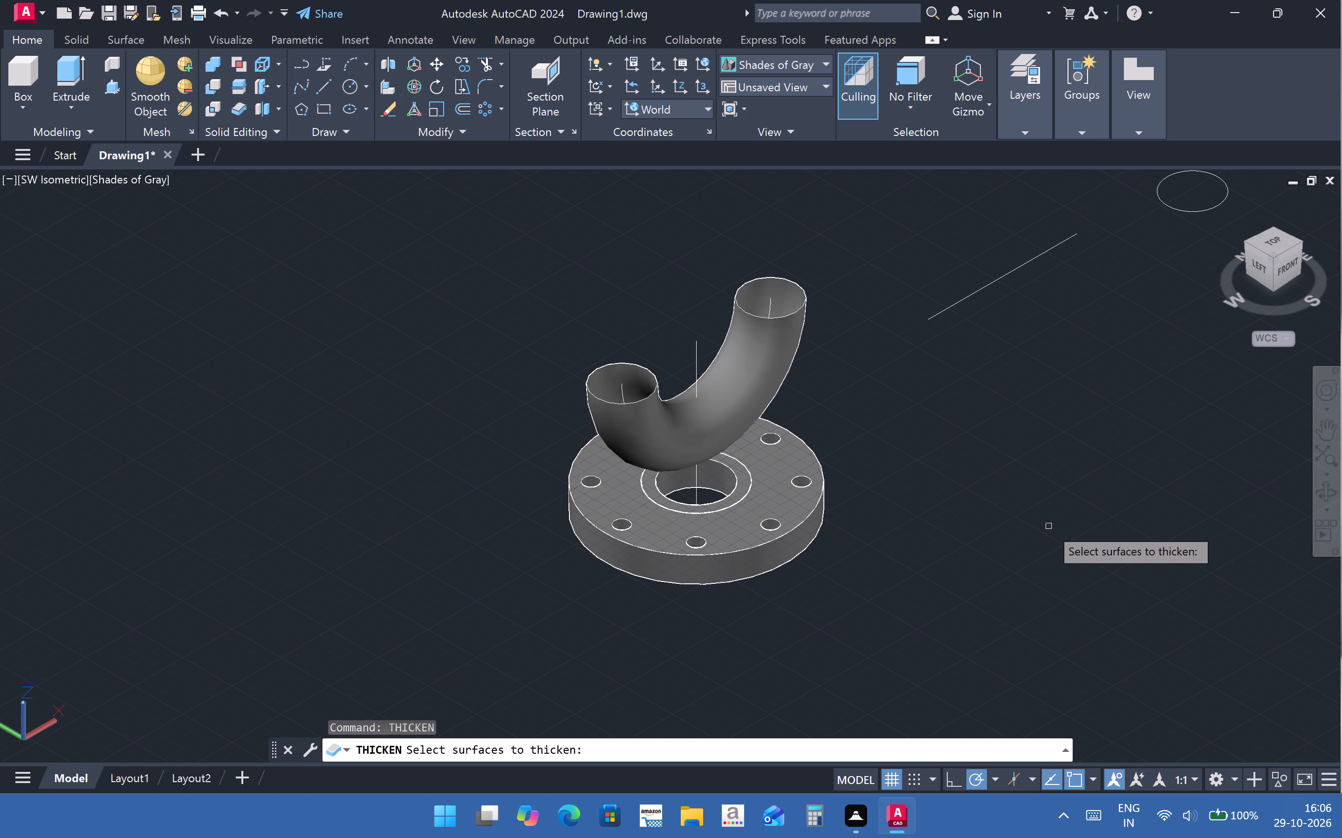
click(730, 389)
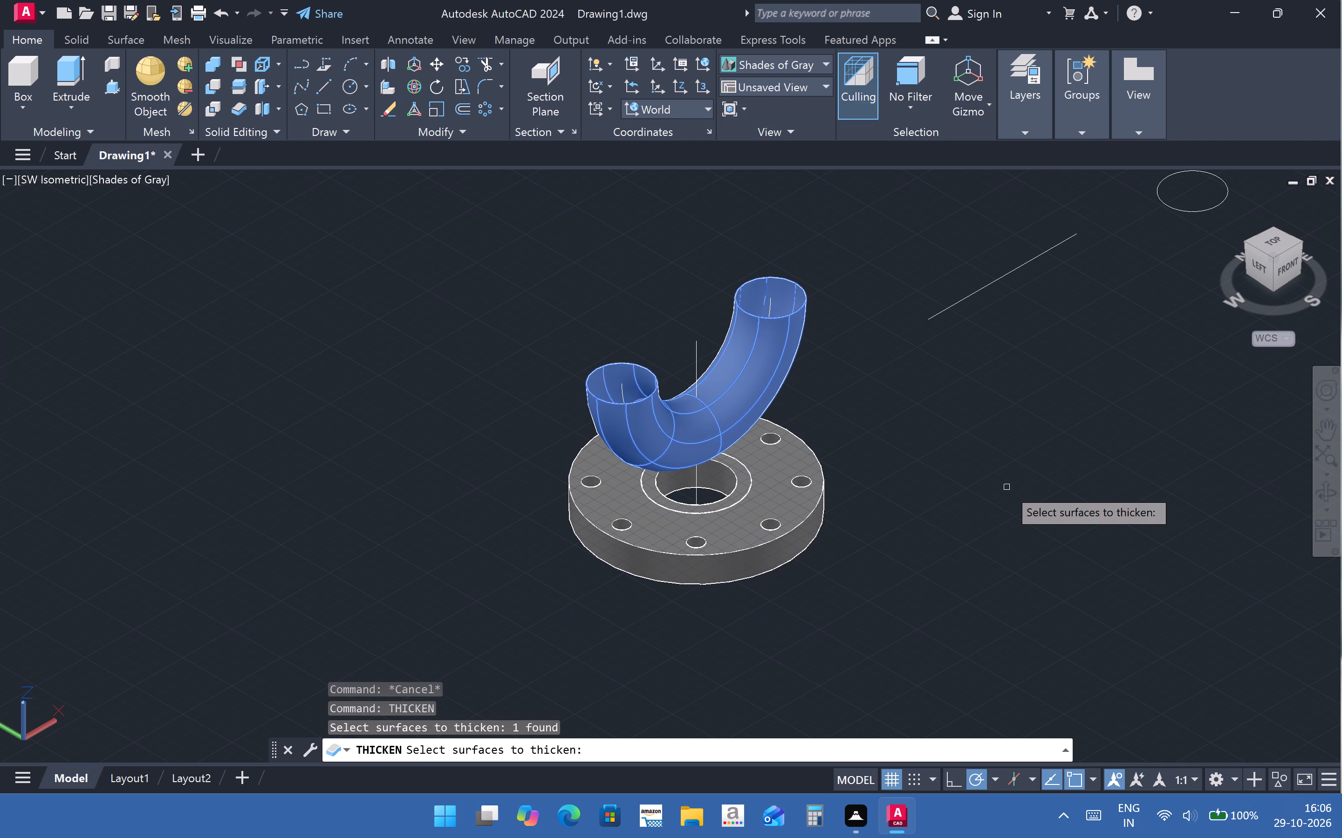
key(Return)
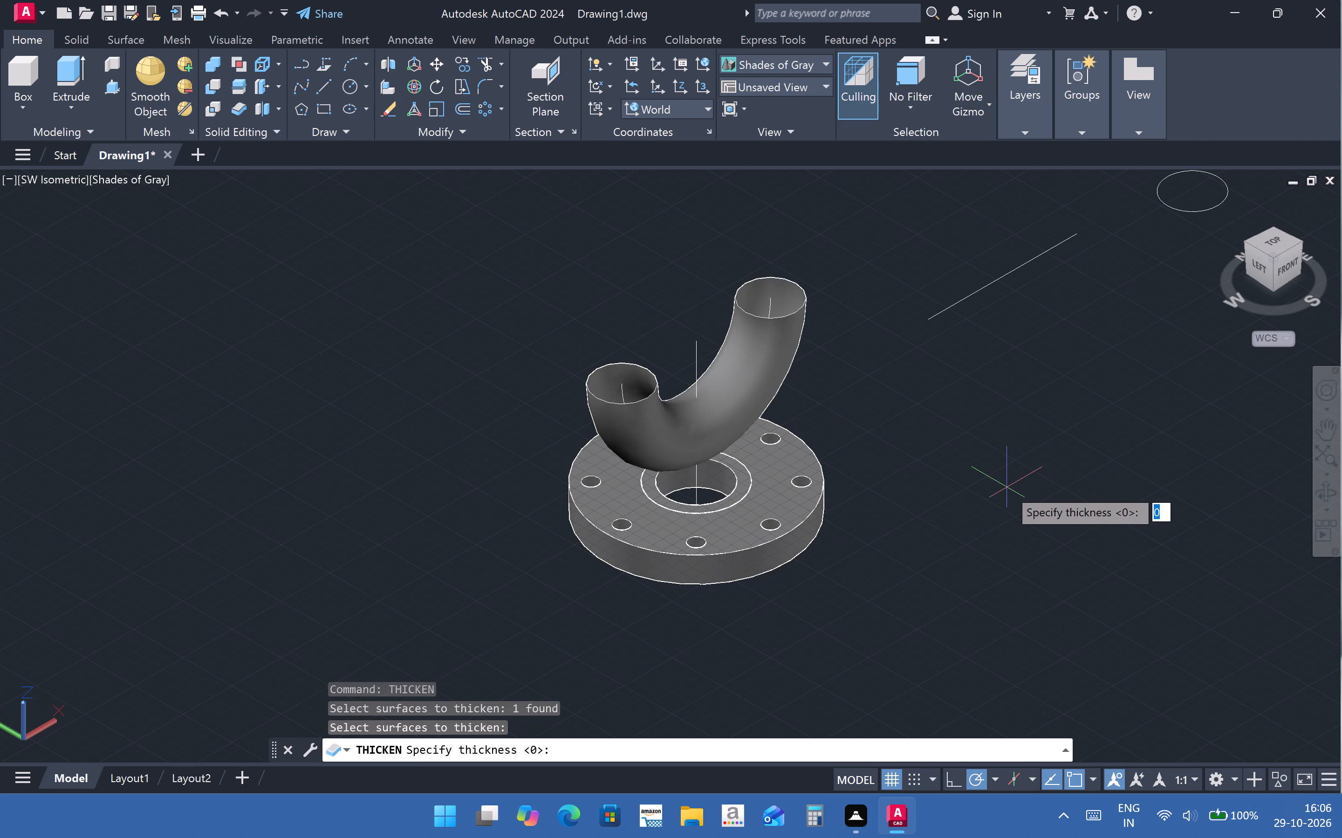
text(18)
key(Return)
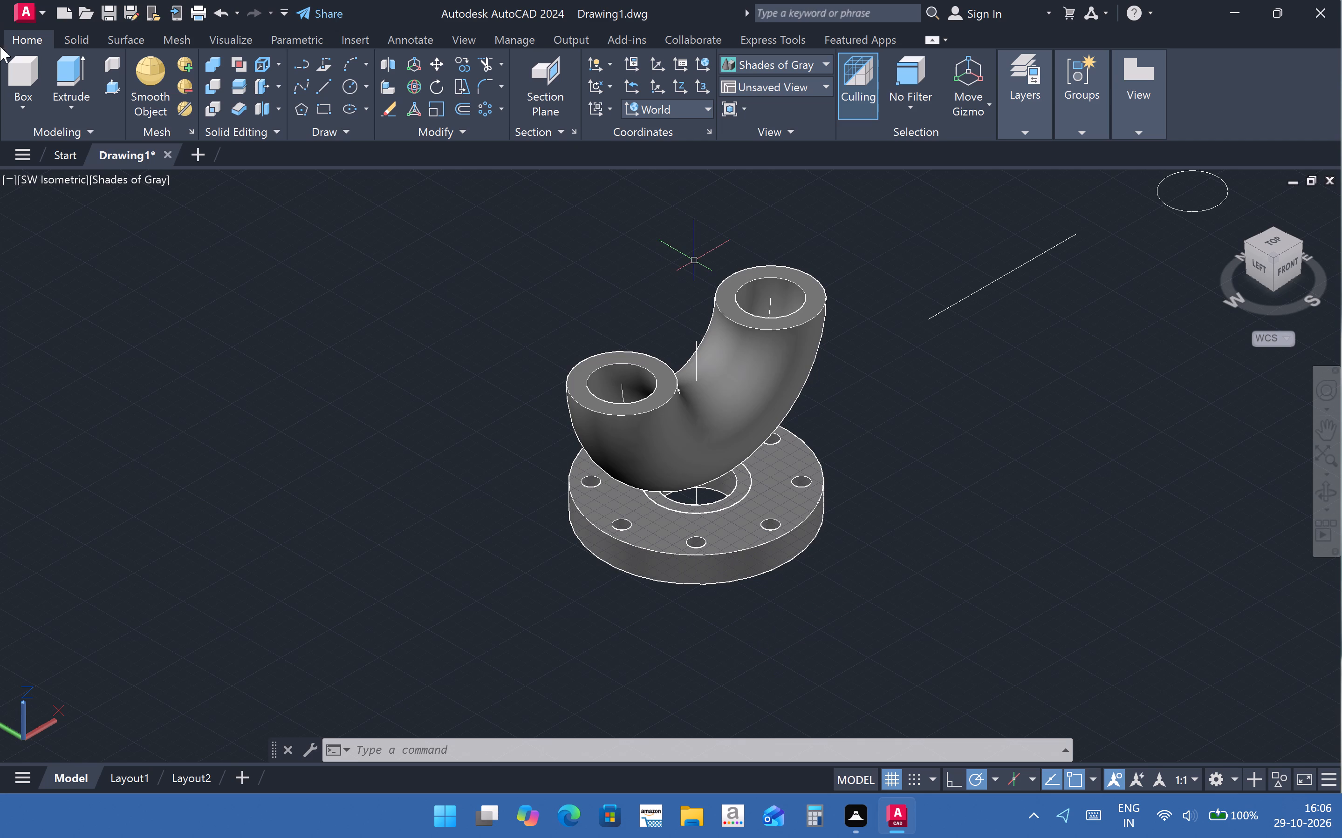
Presspull the ring-shaped area around the flange's central bore upward by 50 to form a neck under the pipe bend.
click(114, 83)
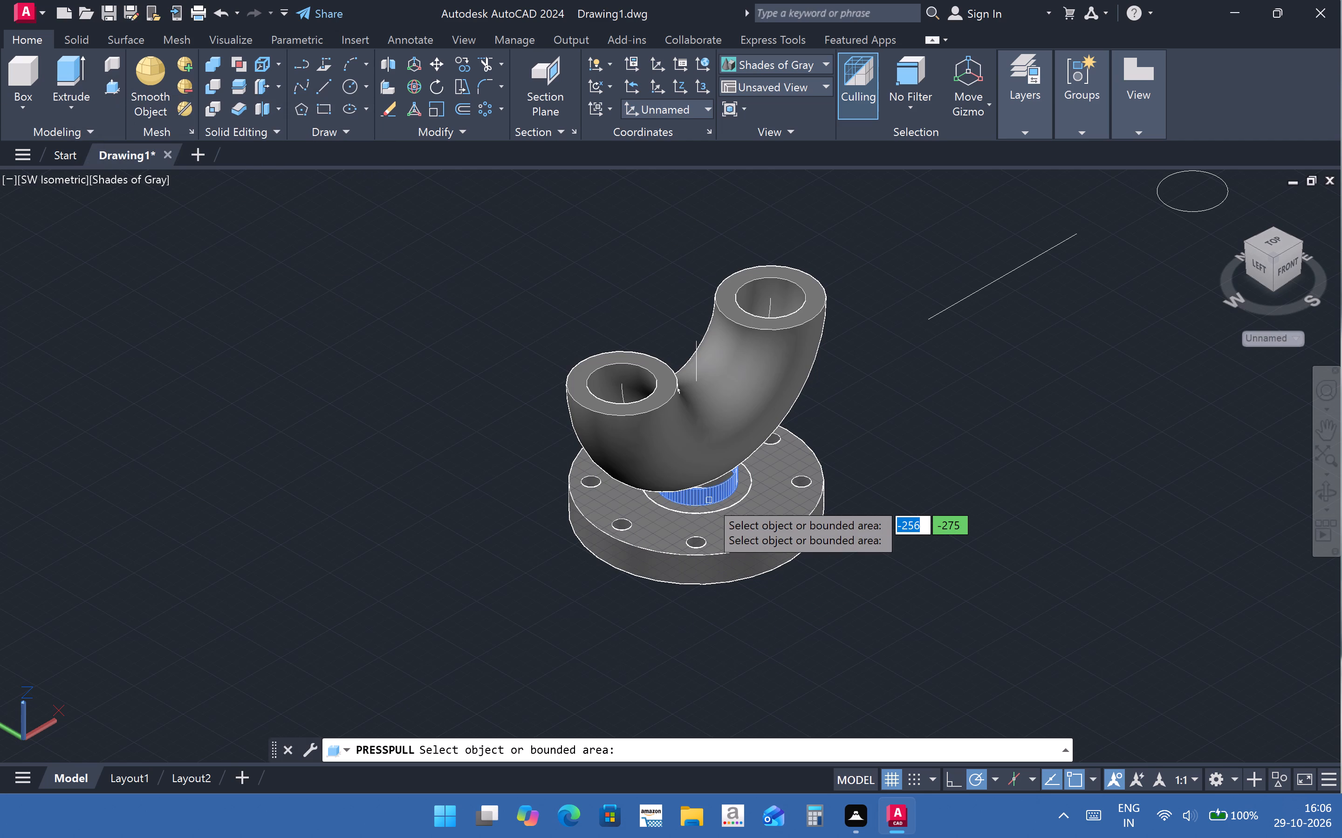
scroll(709, 501, down, 7)
scroll(719, 510, up, 6)
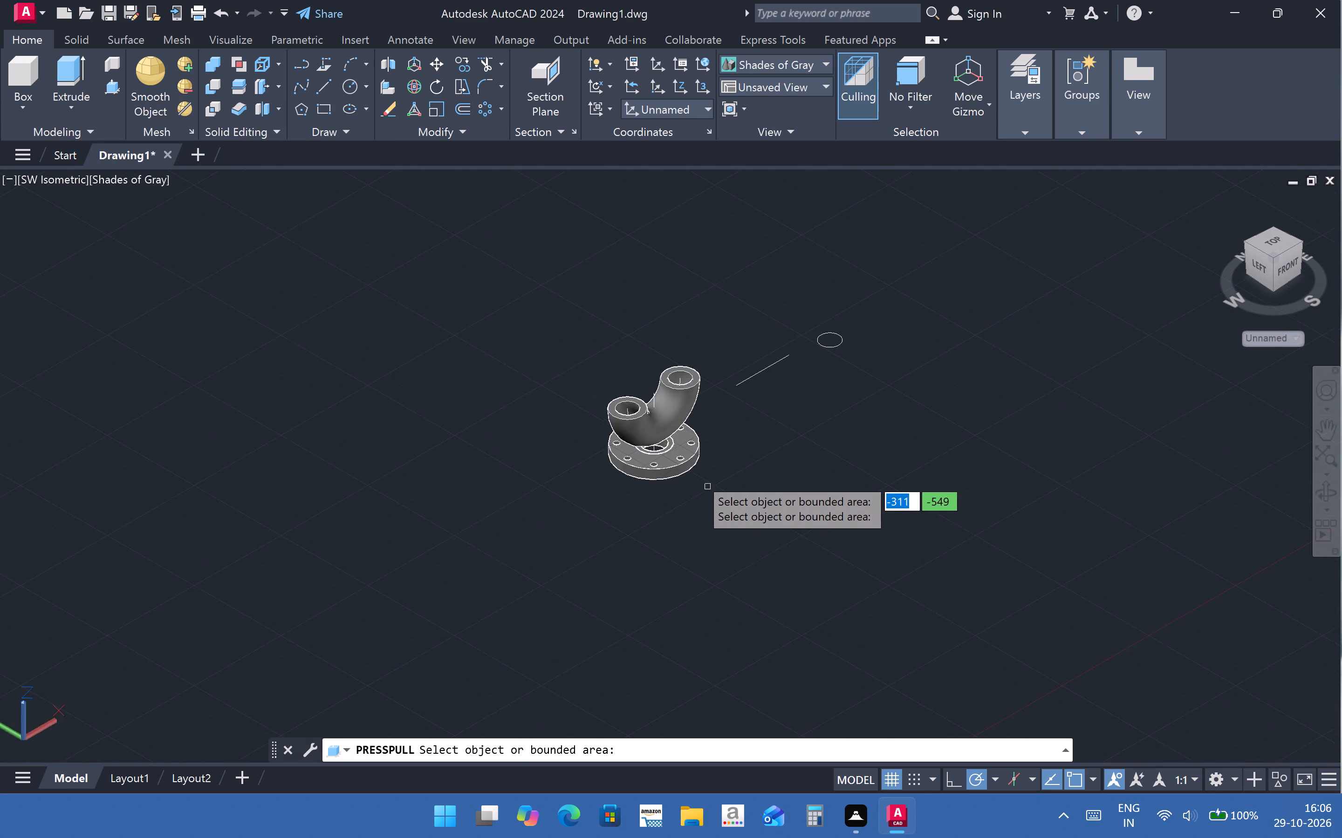
scroll(694, 472, up, 7)
scroll(578, 416, down, 2)
middle_drag(594, 429, 746, 554)
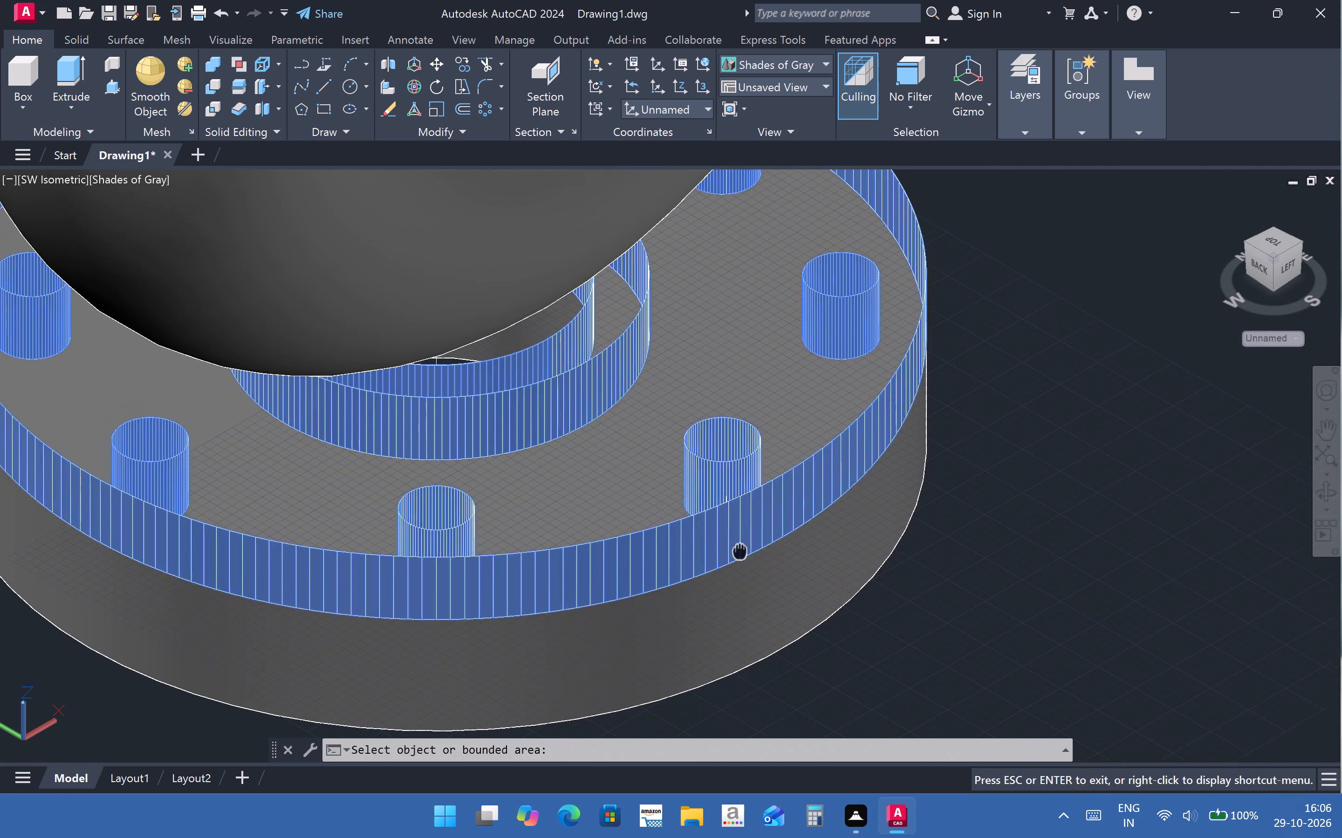
middle_drag(746, 554, 753, 563)
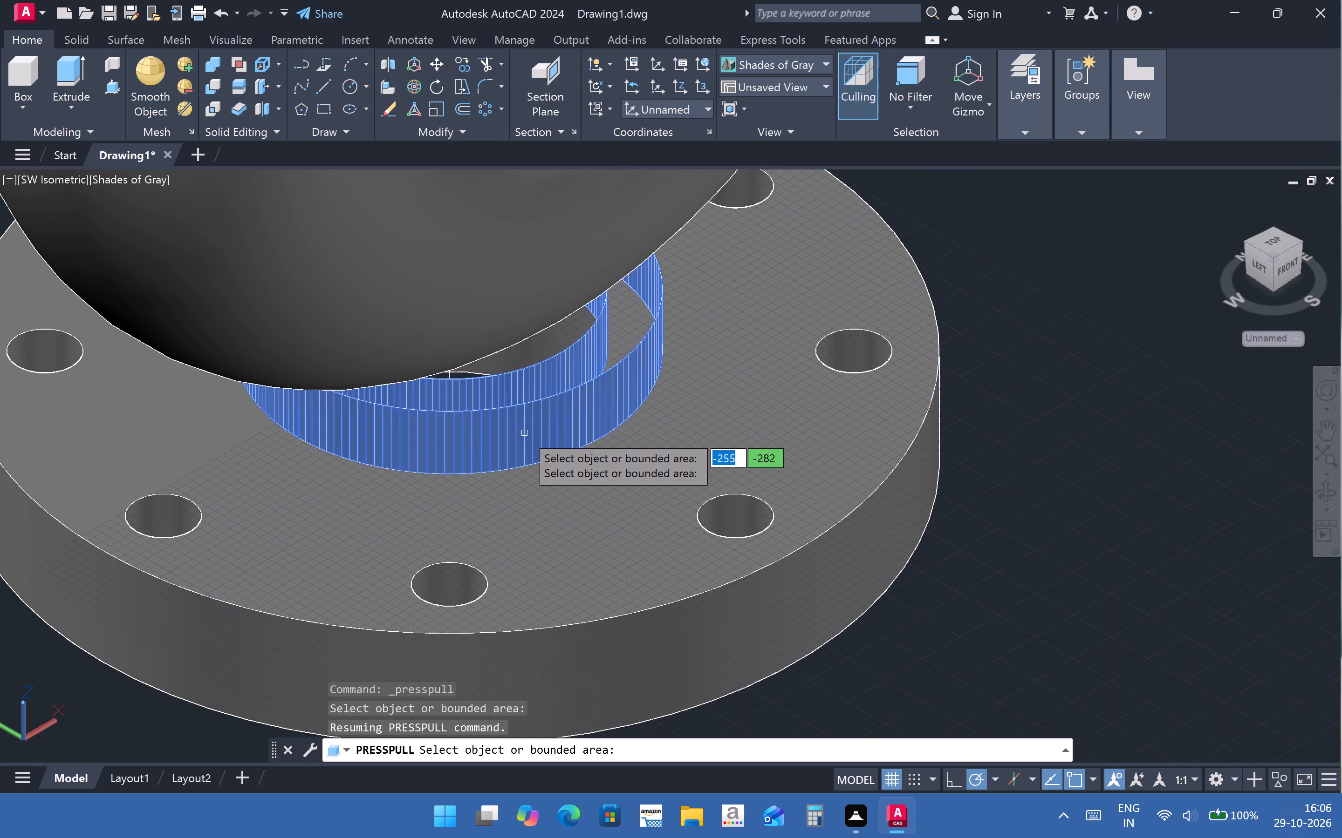
click(525, 433)
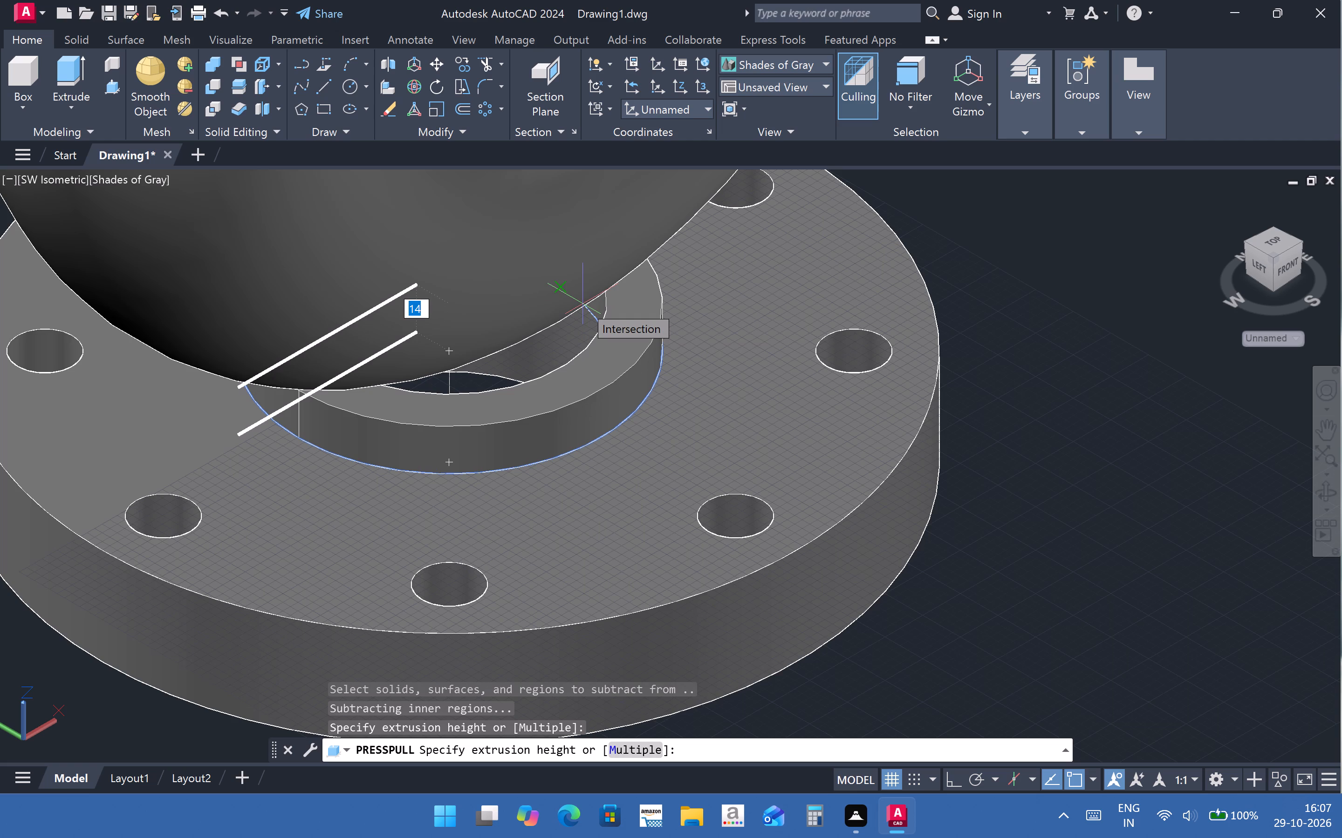
text(50)
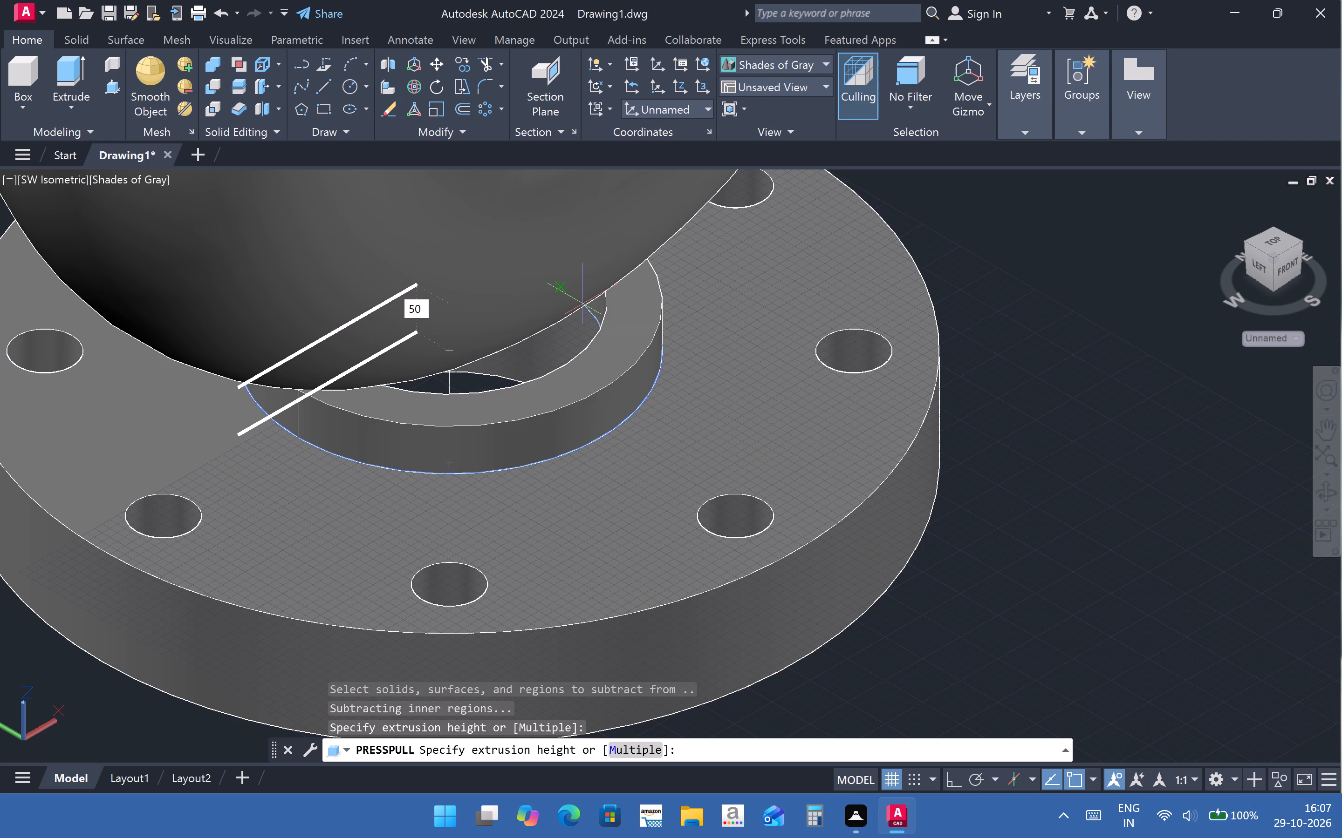
key(Return)
scroll(800, 346, down, 1)
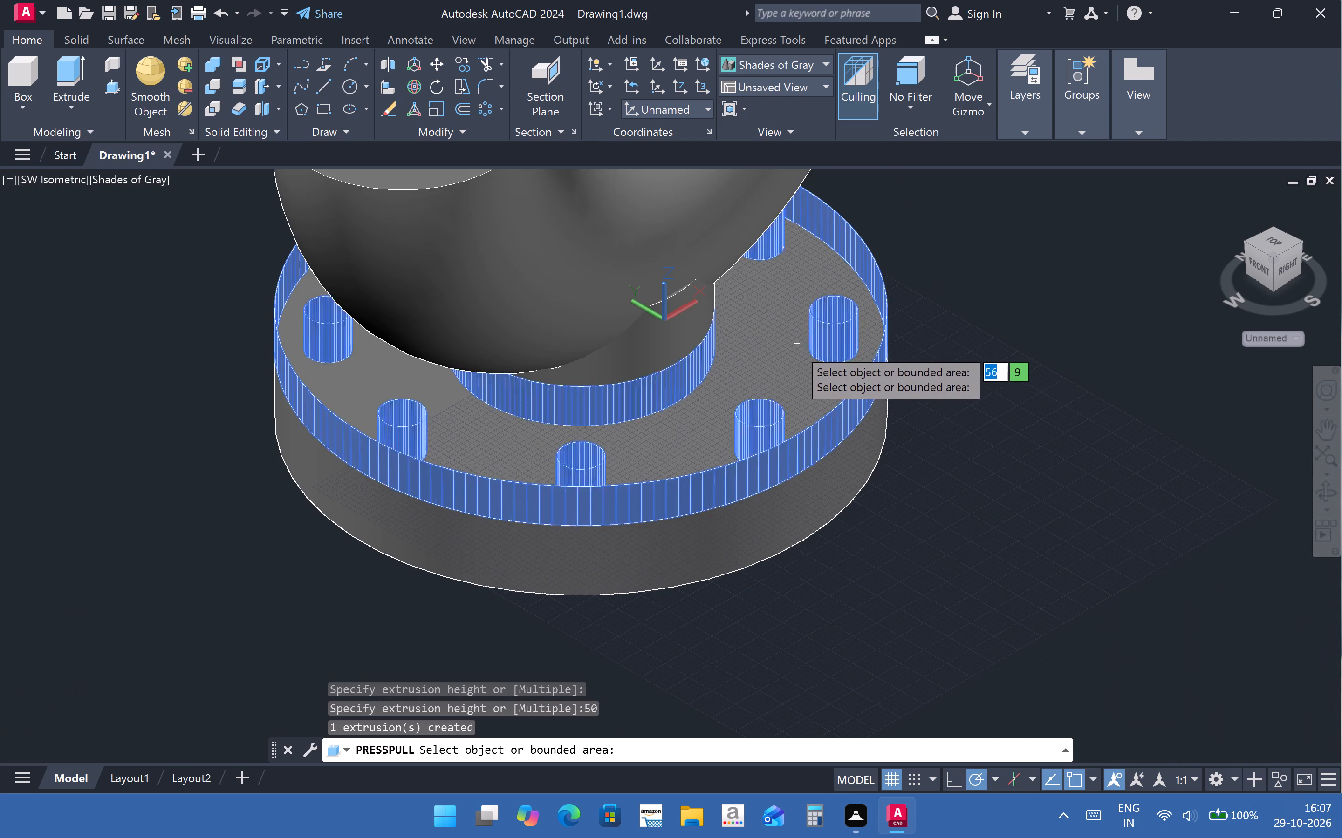
scroll(862, 461, down, 2)
click(1064, 493)
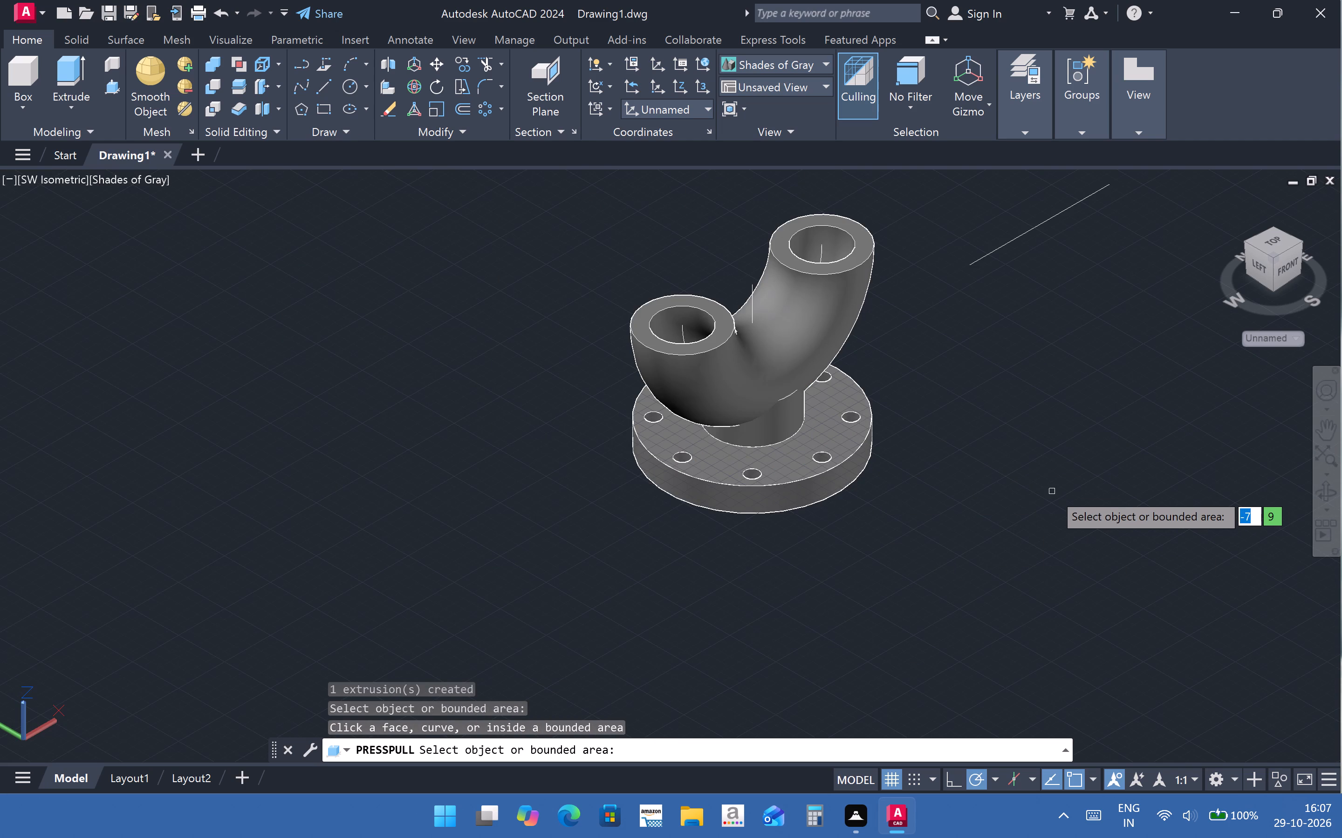
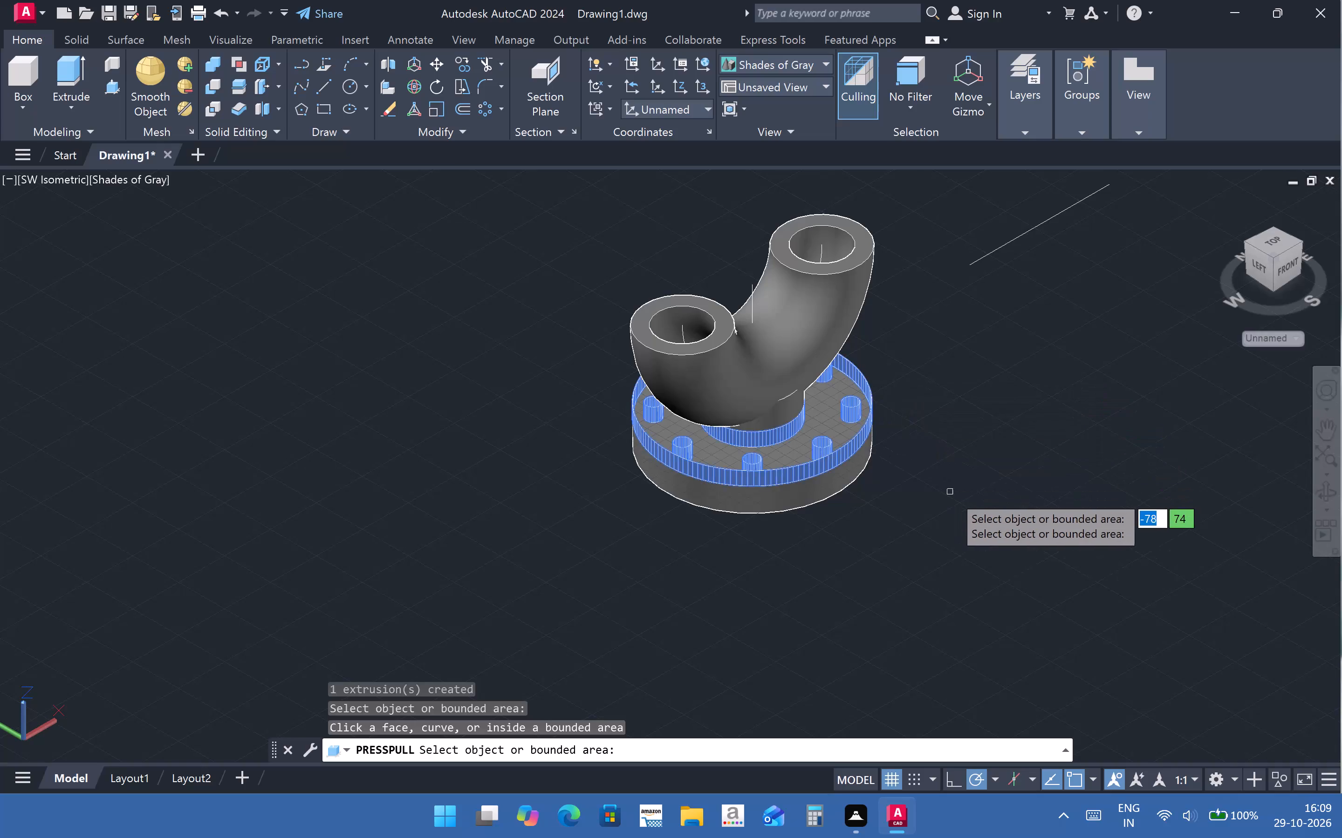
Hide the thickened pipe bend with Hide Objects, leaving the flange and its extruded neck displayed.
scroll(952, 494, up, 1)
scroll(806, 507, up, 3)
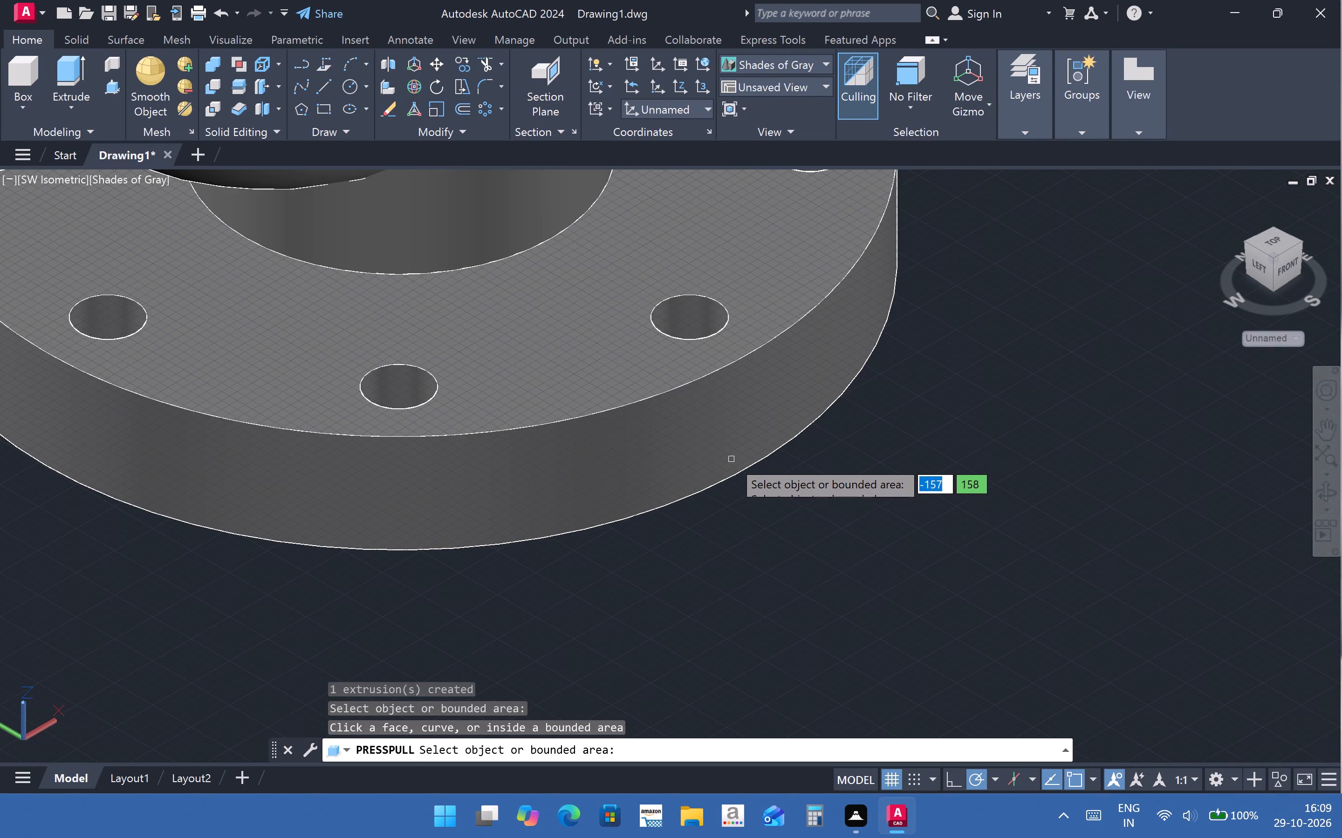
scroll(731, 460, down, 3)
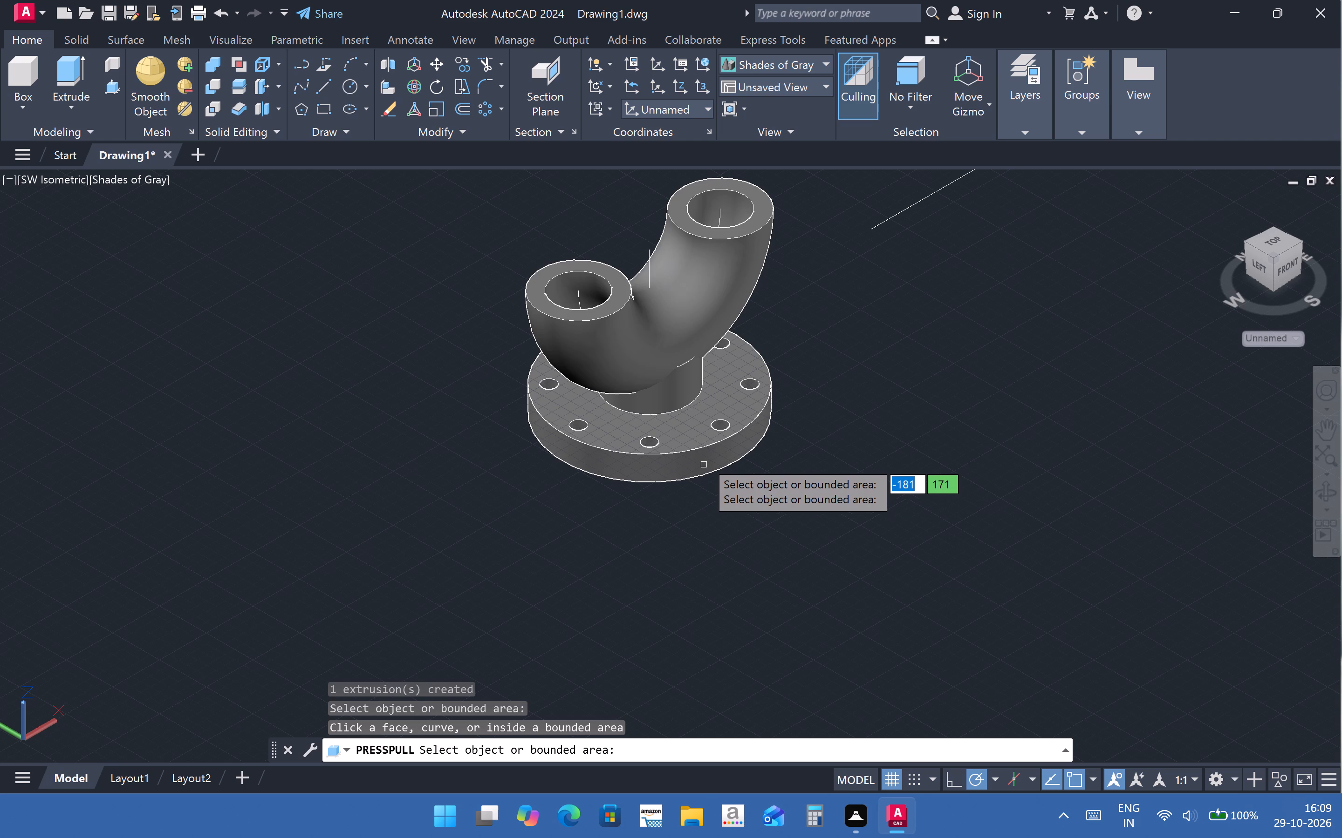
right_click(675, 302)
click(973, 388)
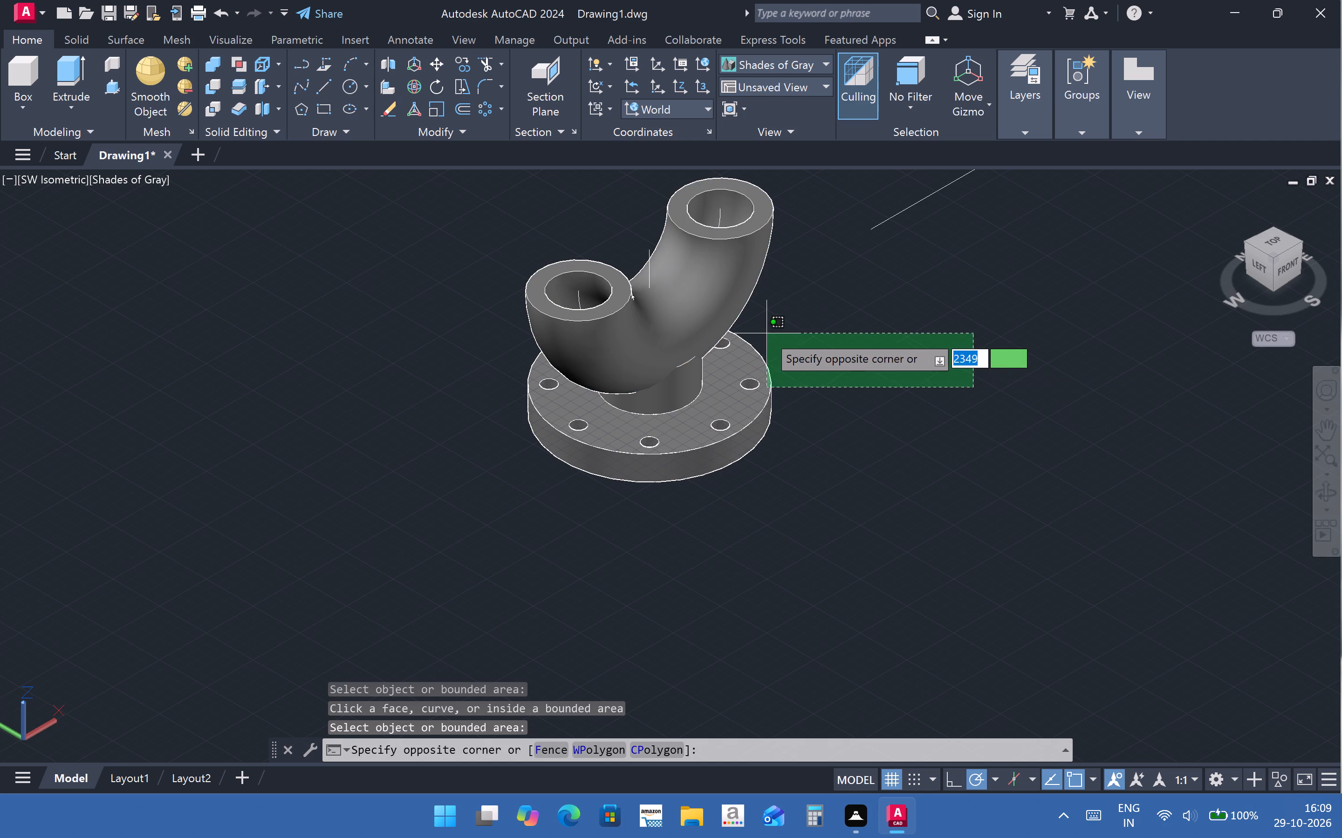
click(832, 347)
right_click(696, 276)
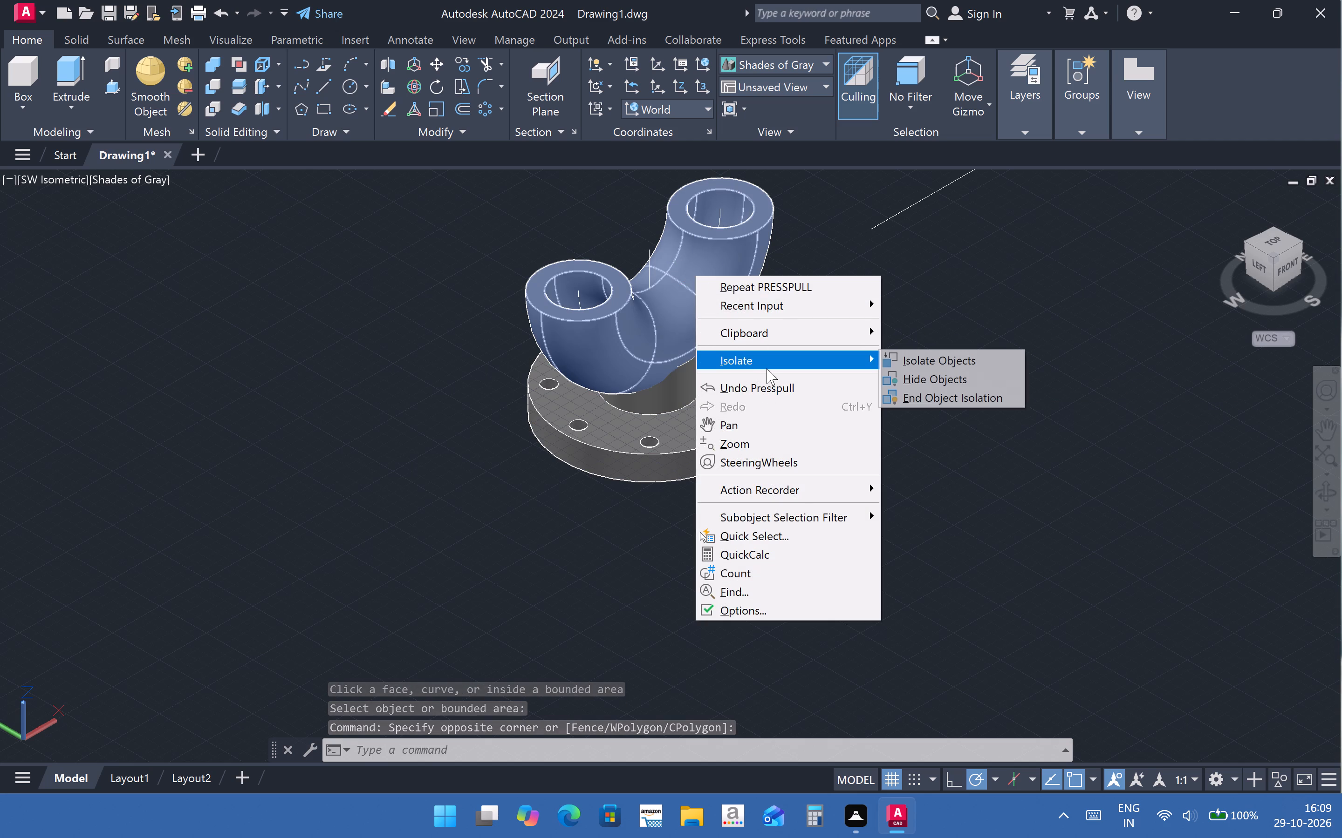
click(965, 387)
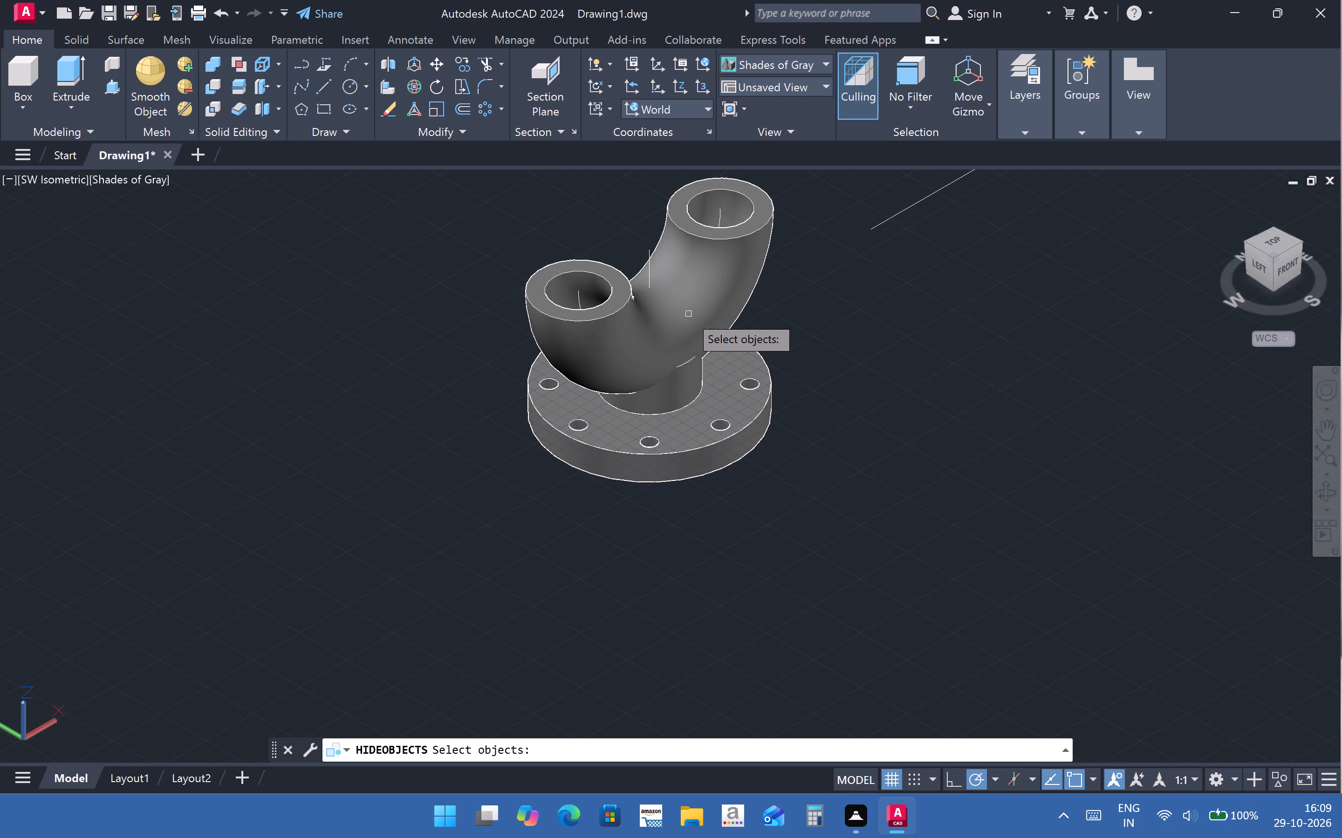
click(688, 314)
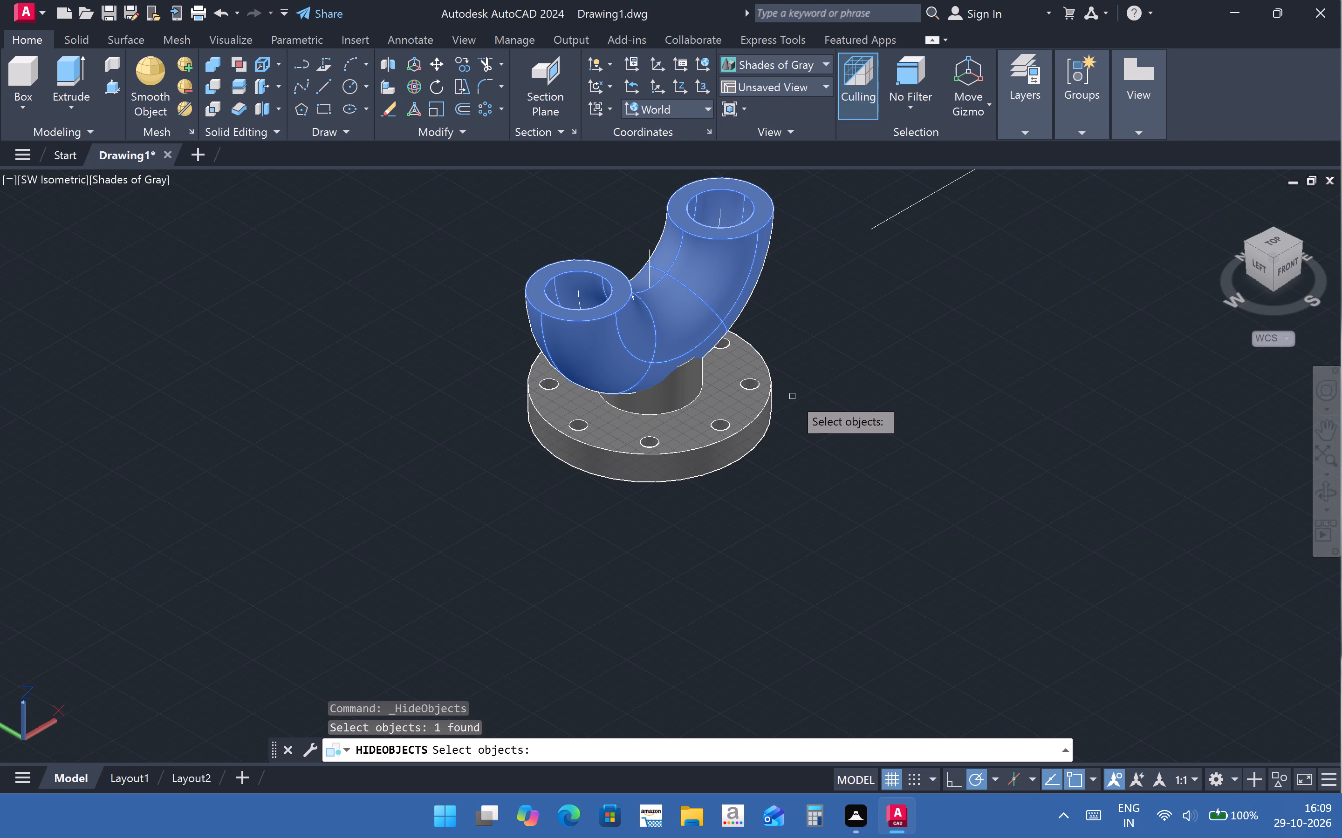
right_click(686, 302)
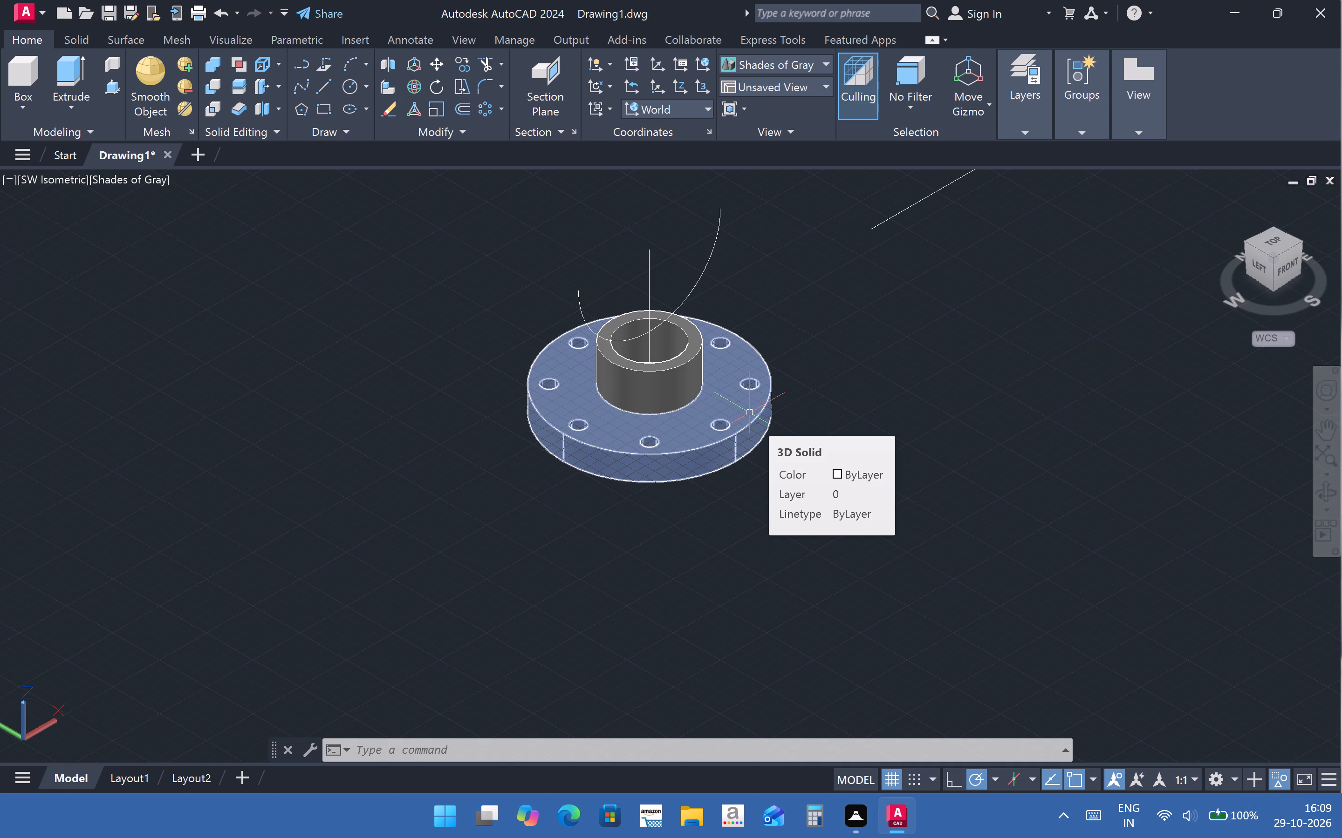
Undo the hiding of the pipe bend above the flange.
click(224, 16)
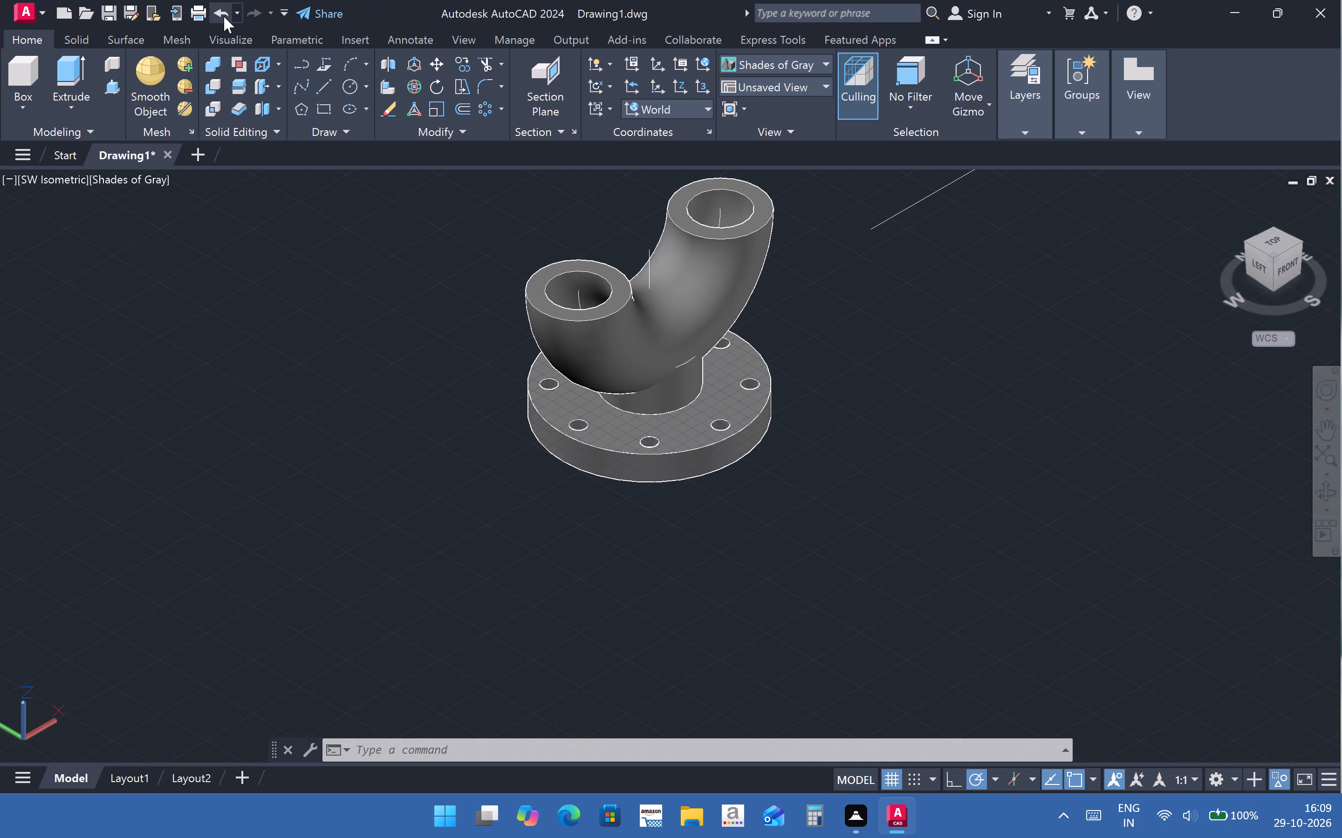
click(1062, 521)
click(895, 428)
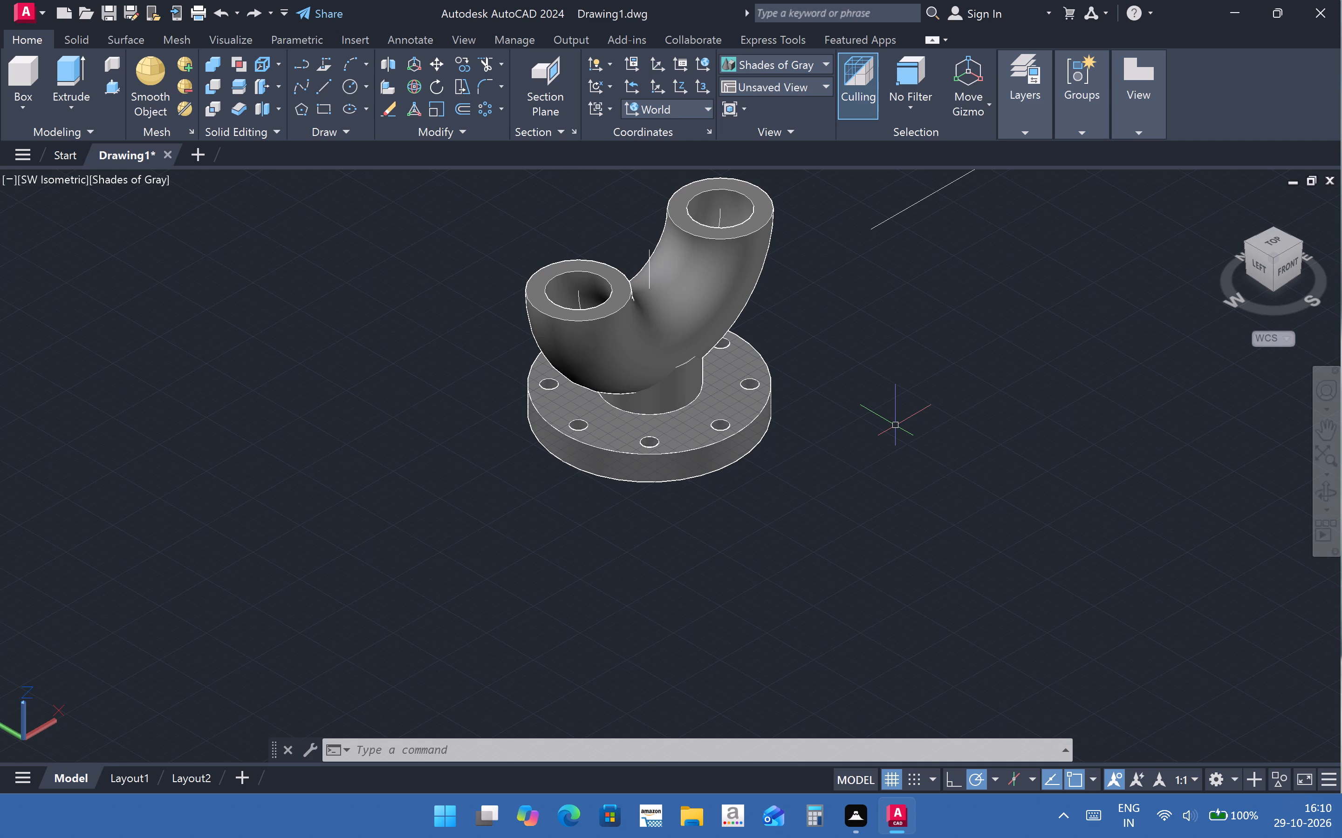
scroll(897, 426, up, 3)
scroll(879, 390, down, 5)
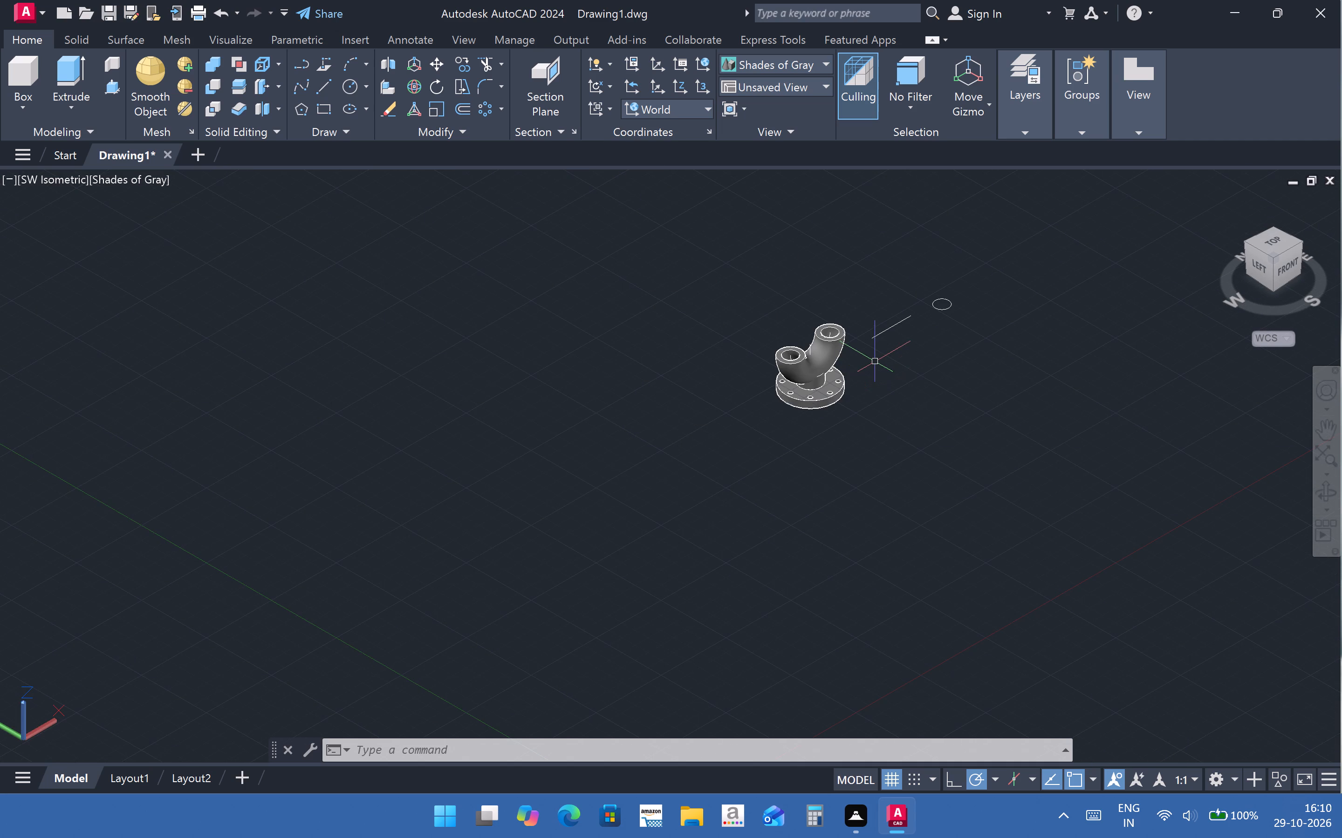
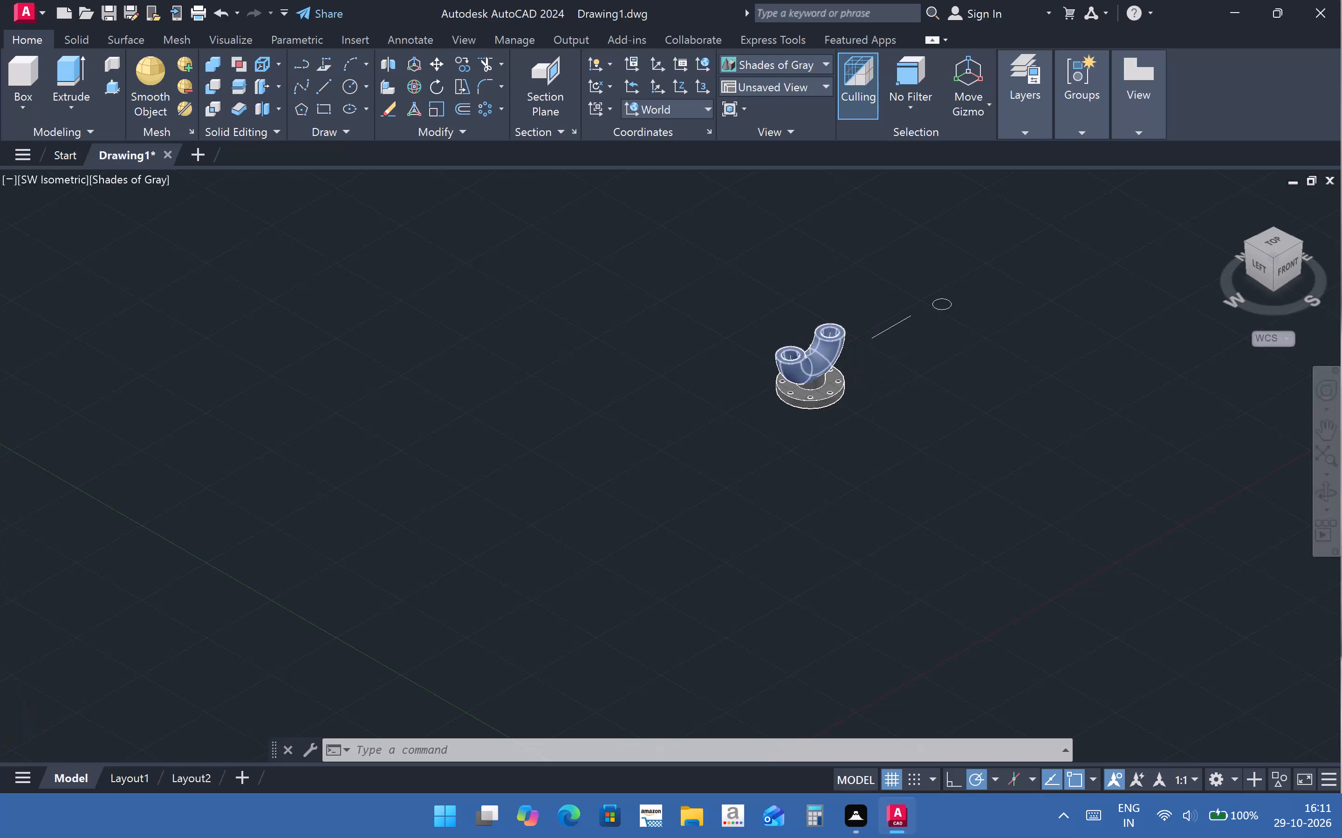
Sweep the separate circle along the curved path inside the thick pipe bend as a surface.
scroll(793, 369, up, 1)
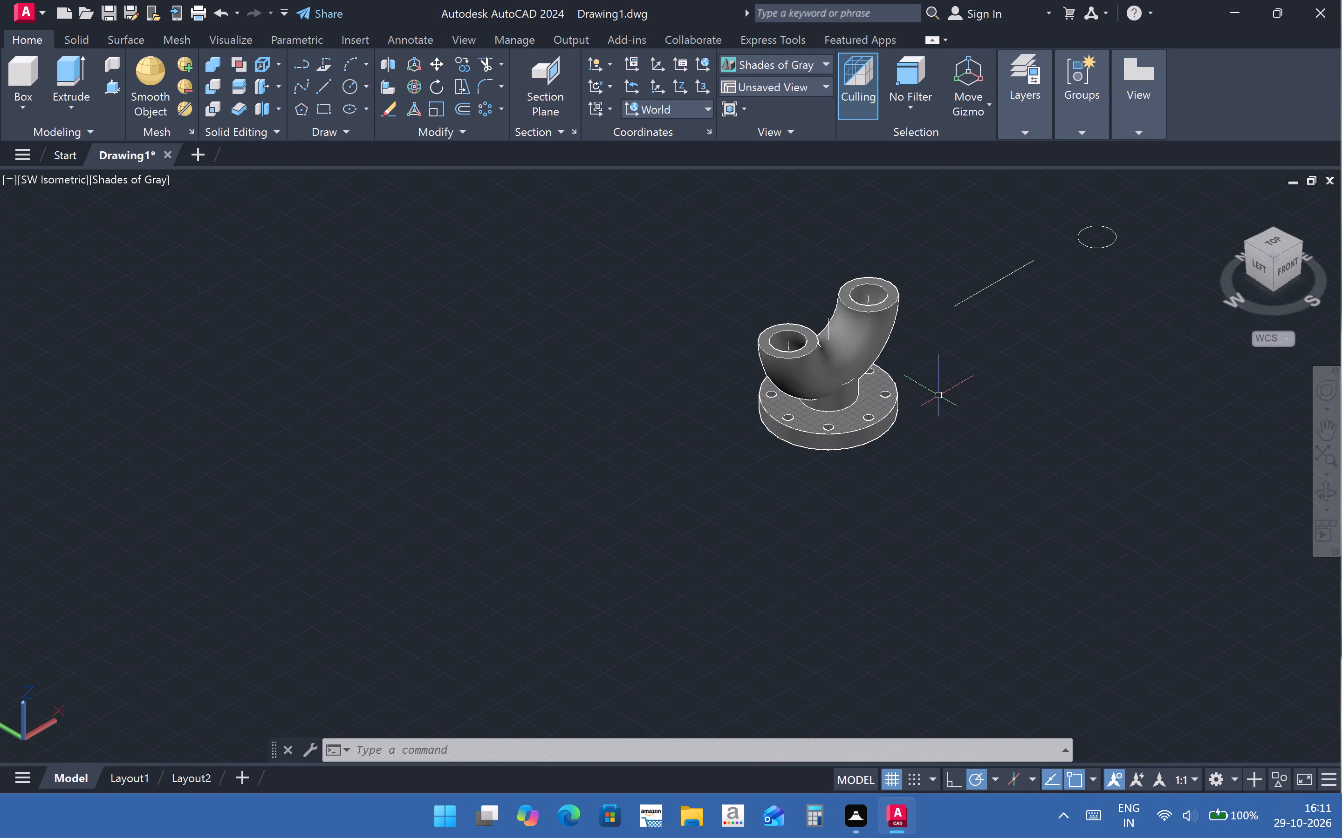
scroll(885, 374, up, 3)
scroll(774, 436, down, 2)
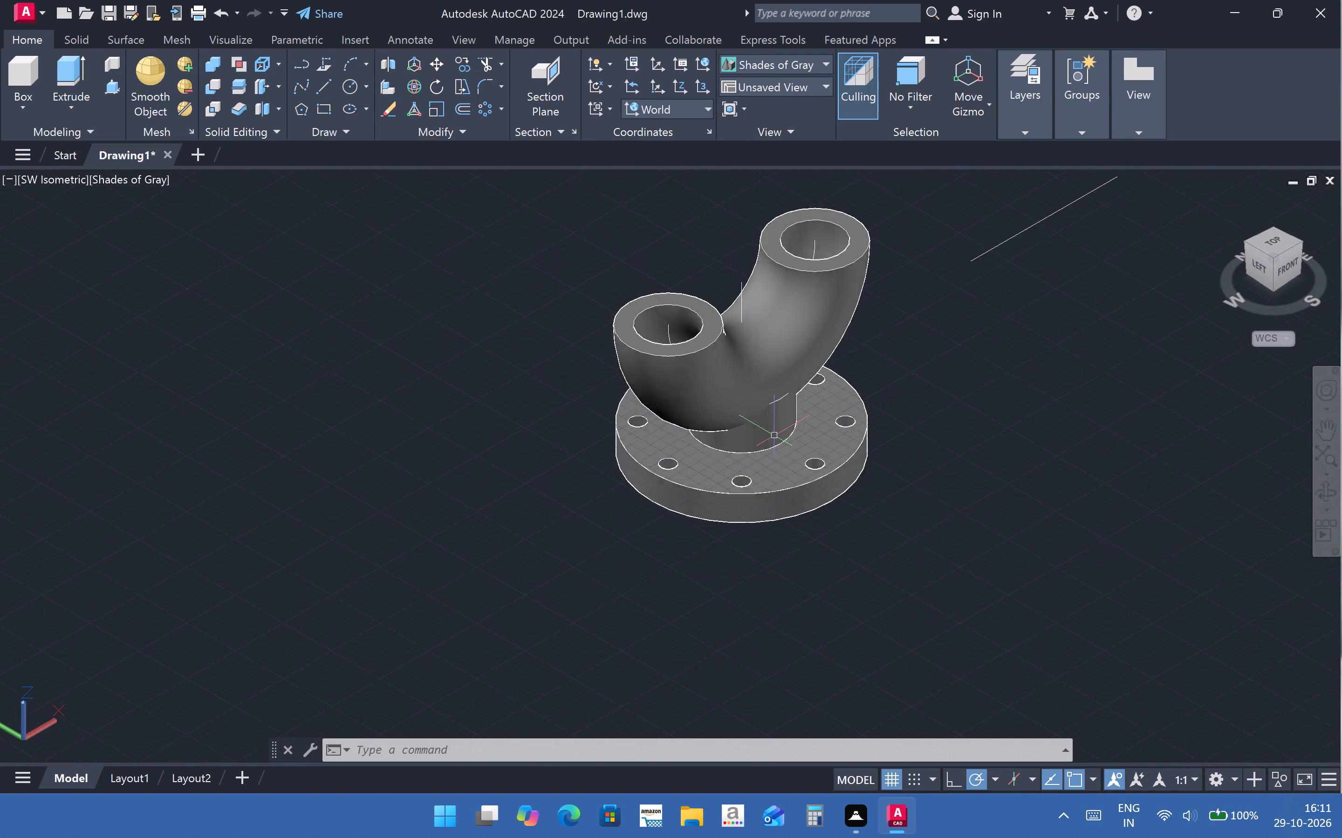
scroll(774, 436, down, 1)
scroll(836, 388, up, 2)
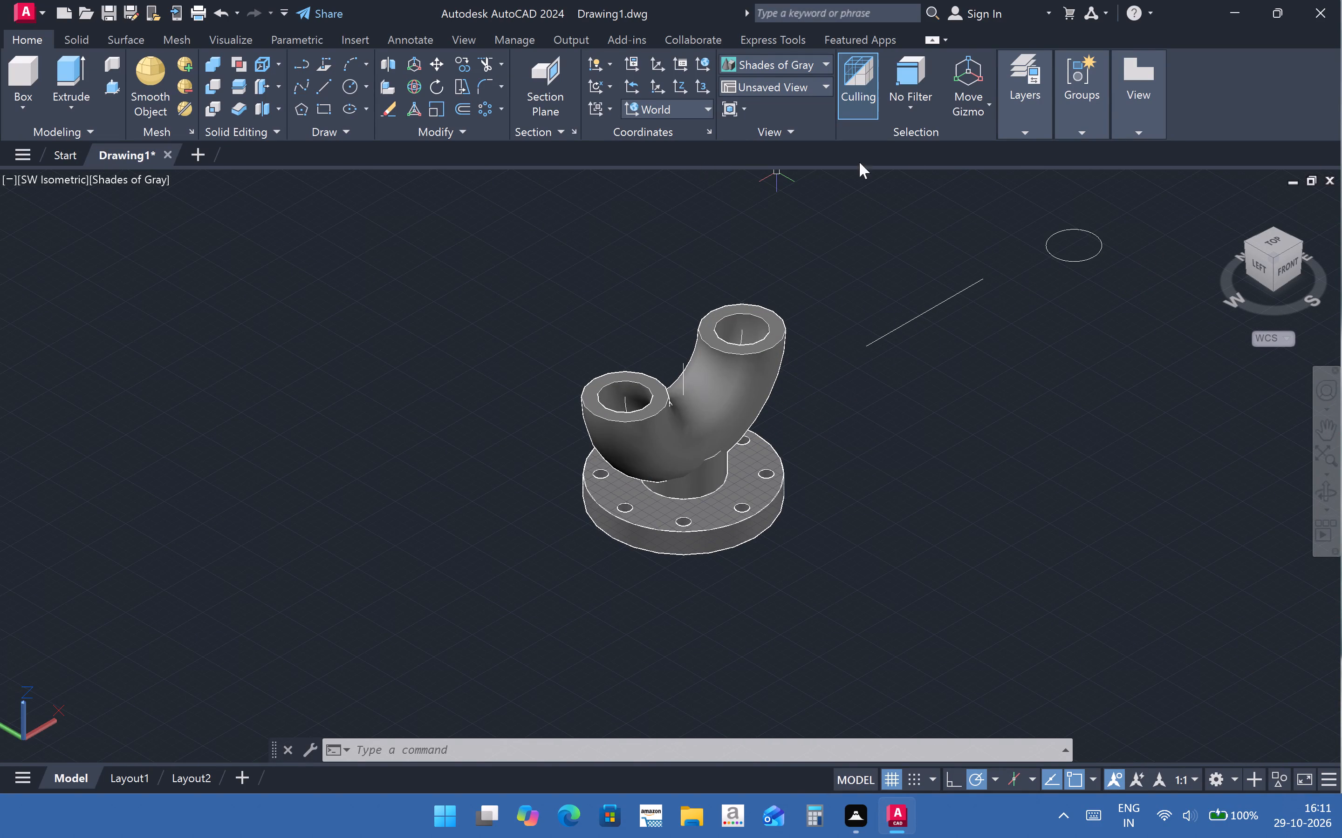
click(89, 39)
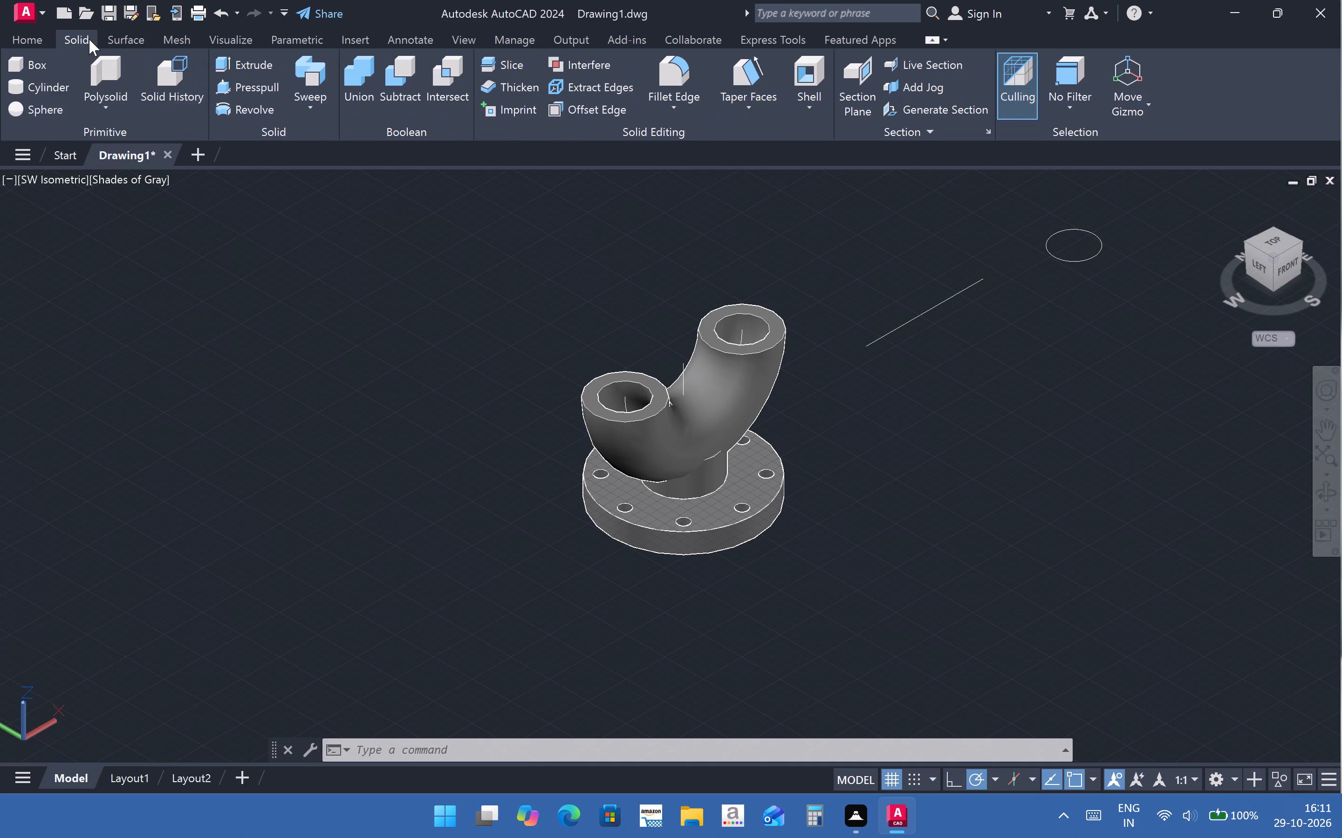
click(130, 40)
click(38, 110)
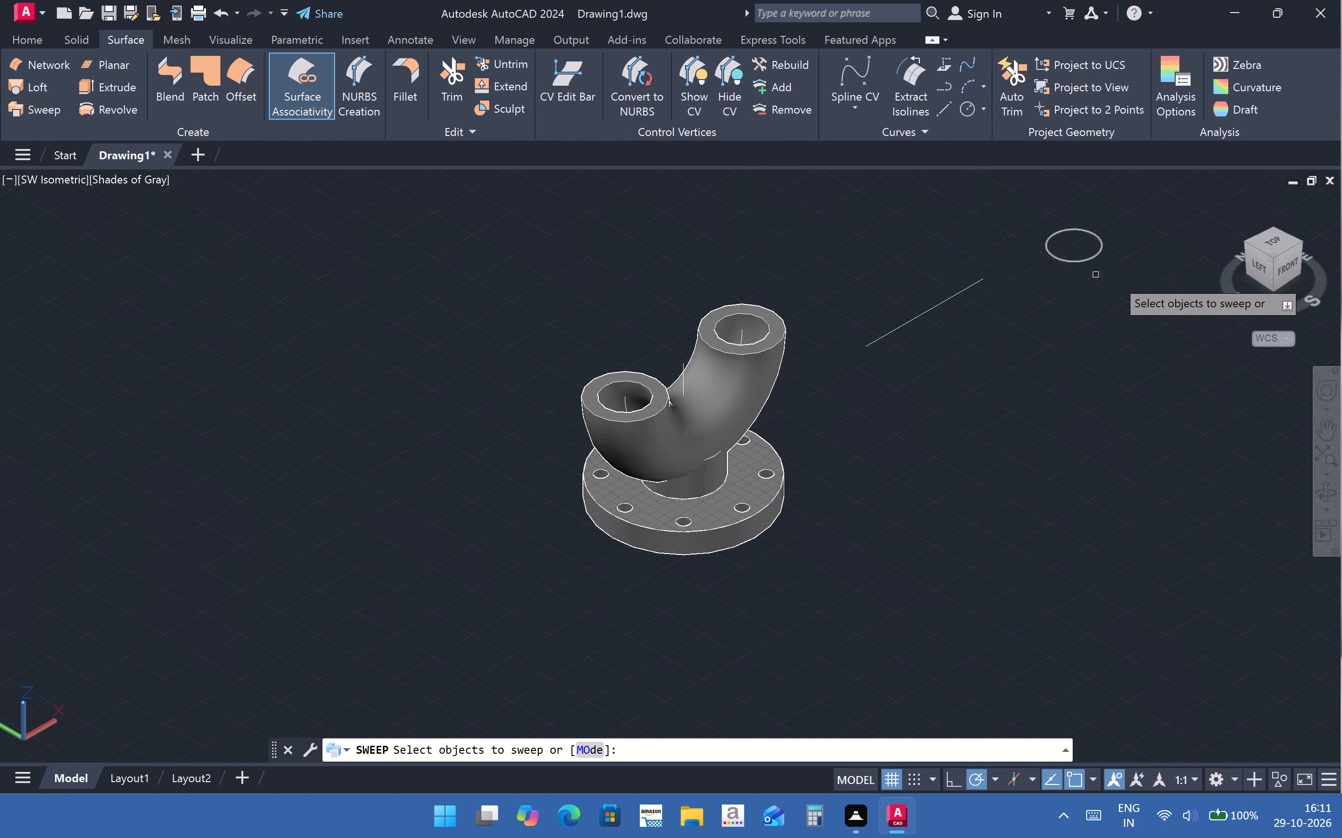
click(1086, 259)
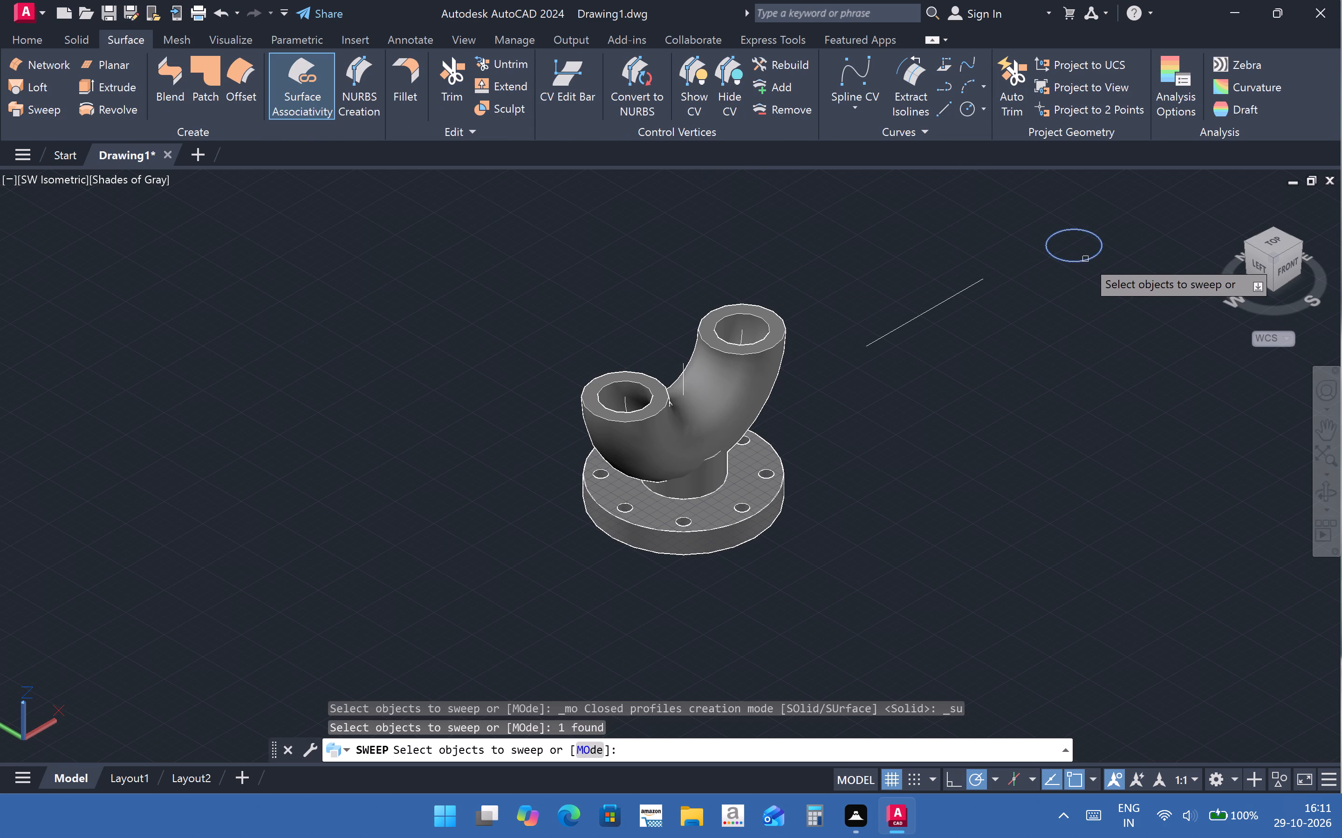
key(Return)
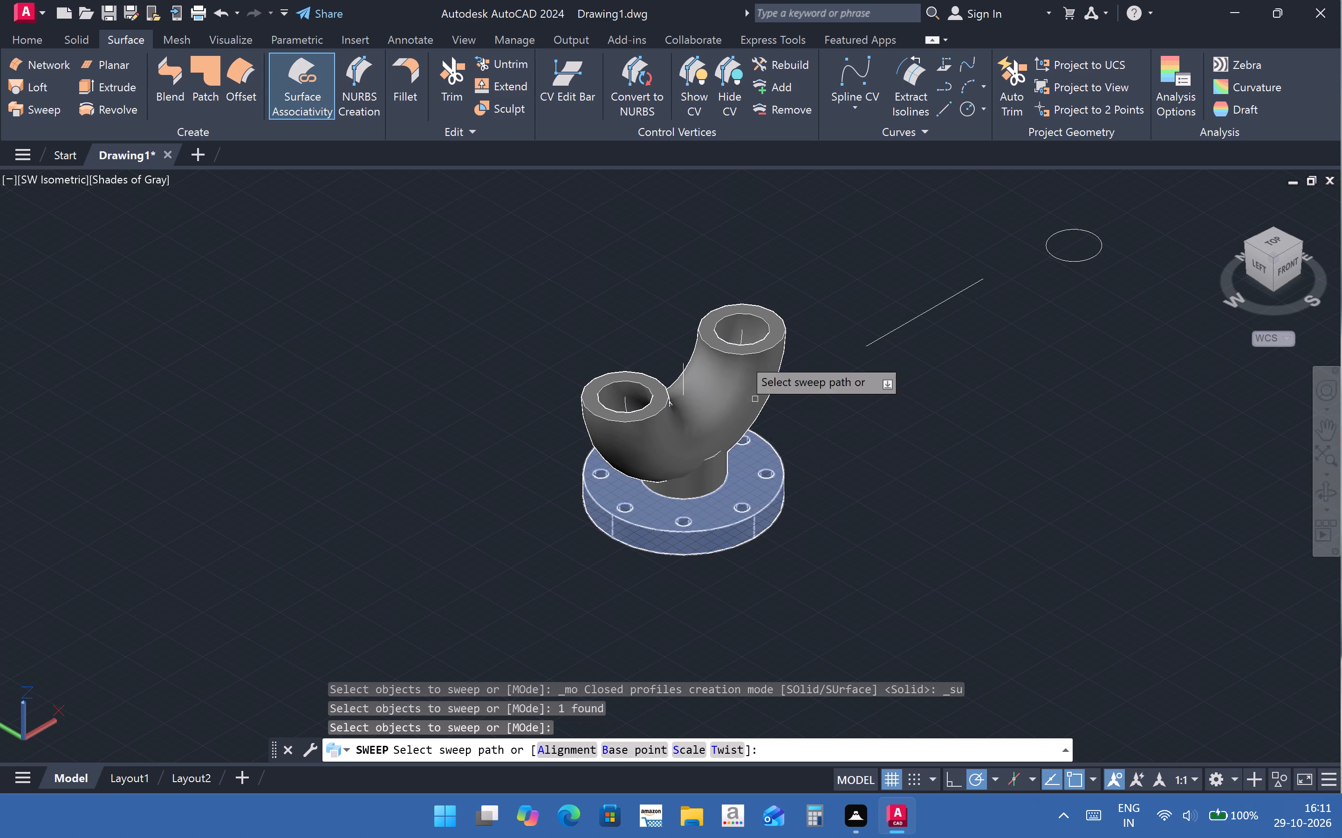
scroll(725, 326, up, 4)
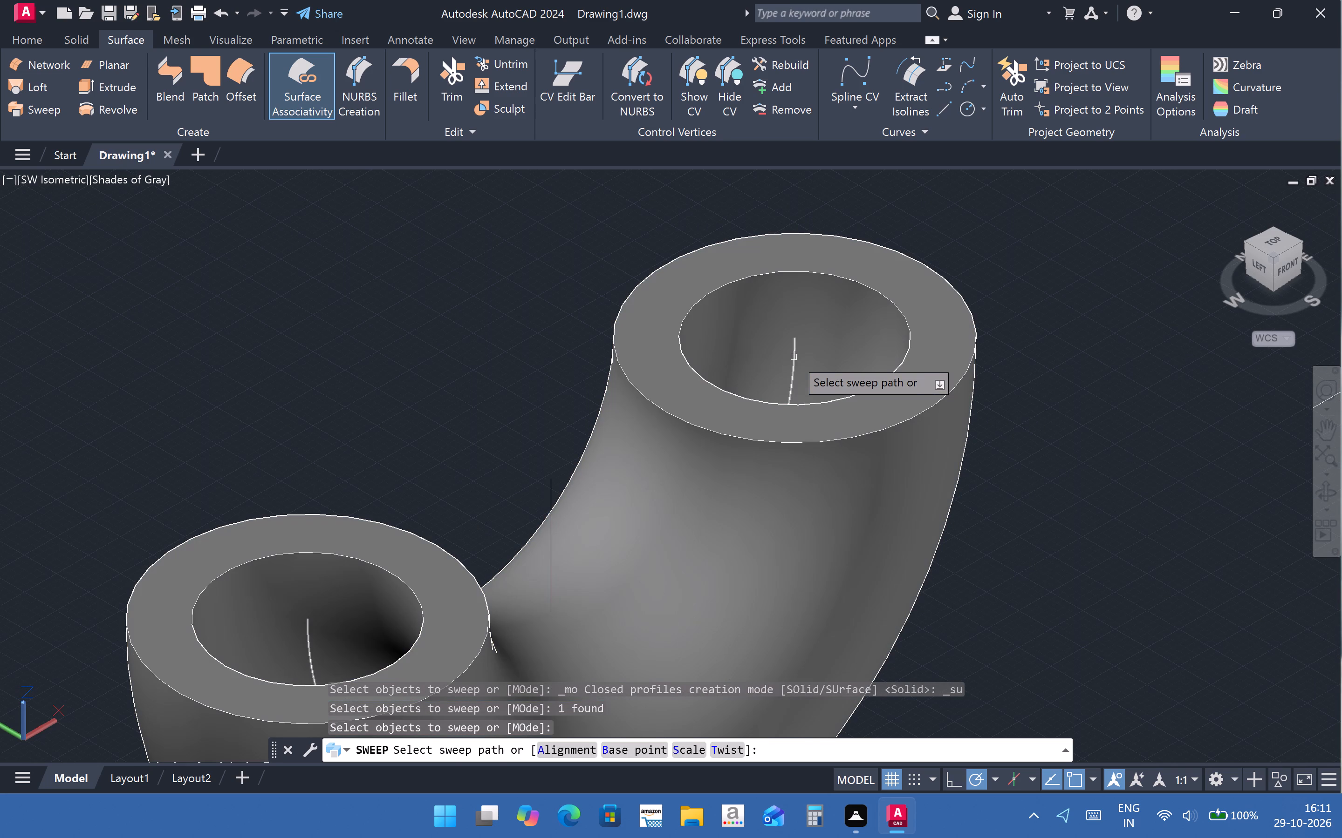
click(794, 358)
scroll(698, 348, down, 3)
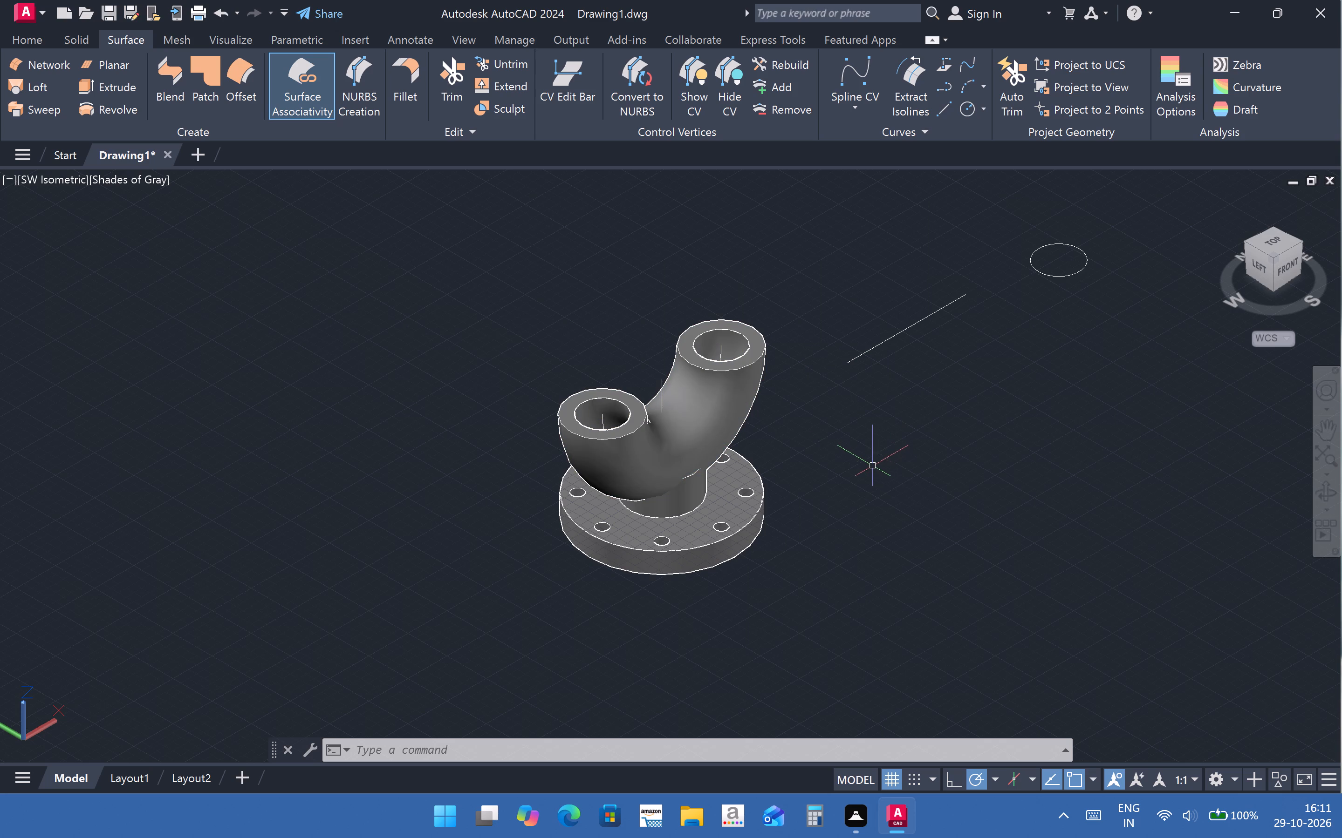
Hide the thick-walled pipe bend above the flange with Hide Objects.
click(705, 395)
right_click(705, 395)
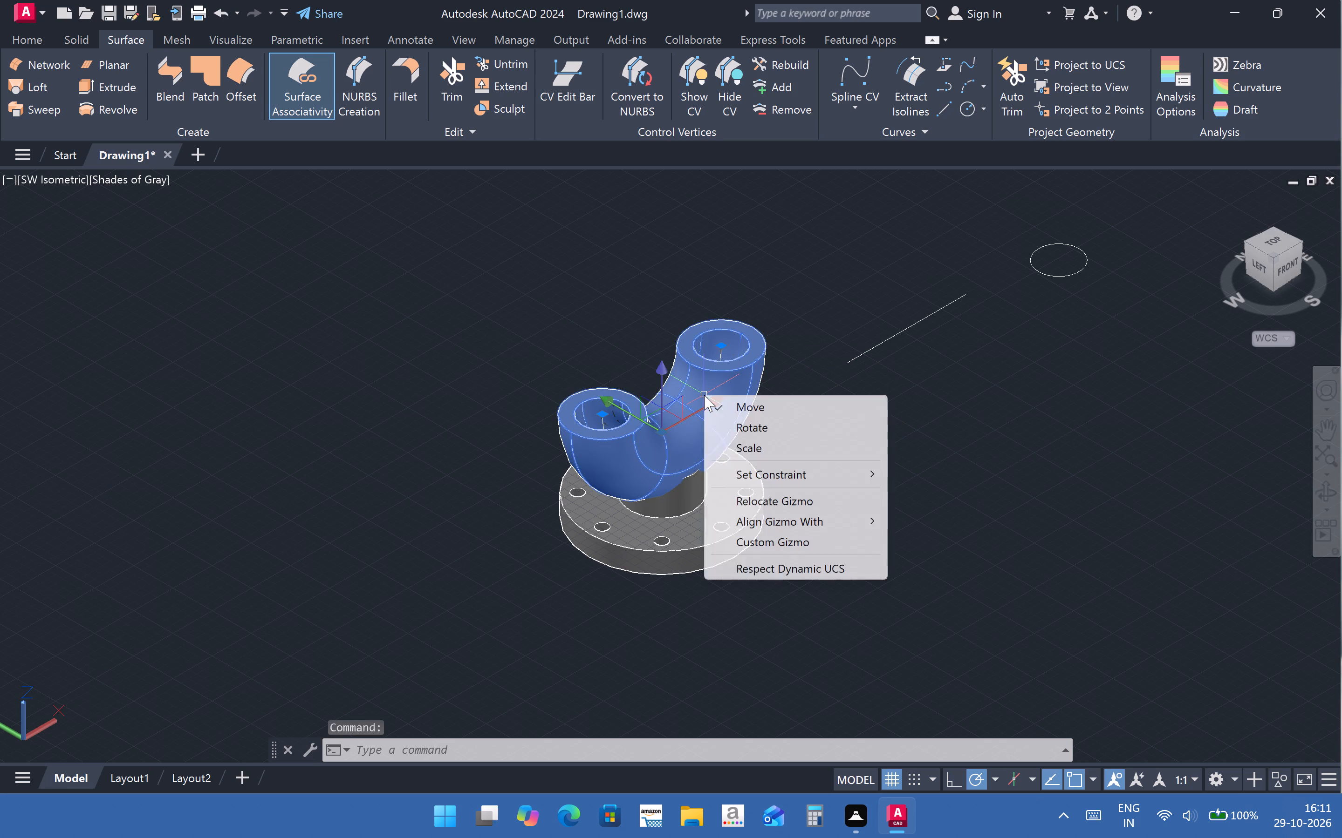
click(828, 372)
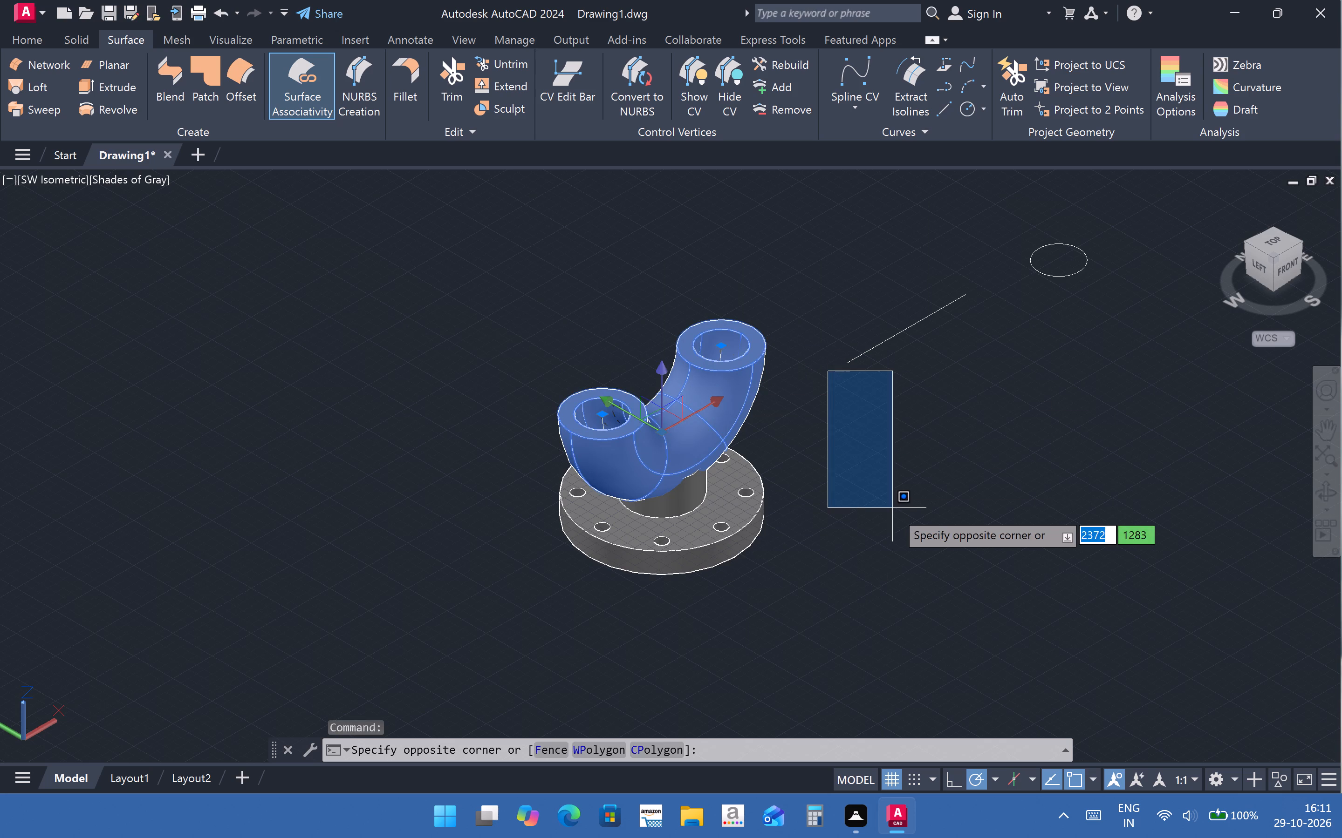
click(895, 512)
key(Escape)
click(712, 423)
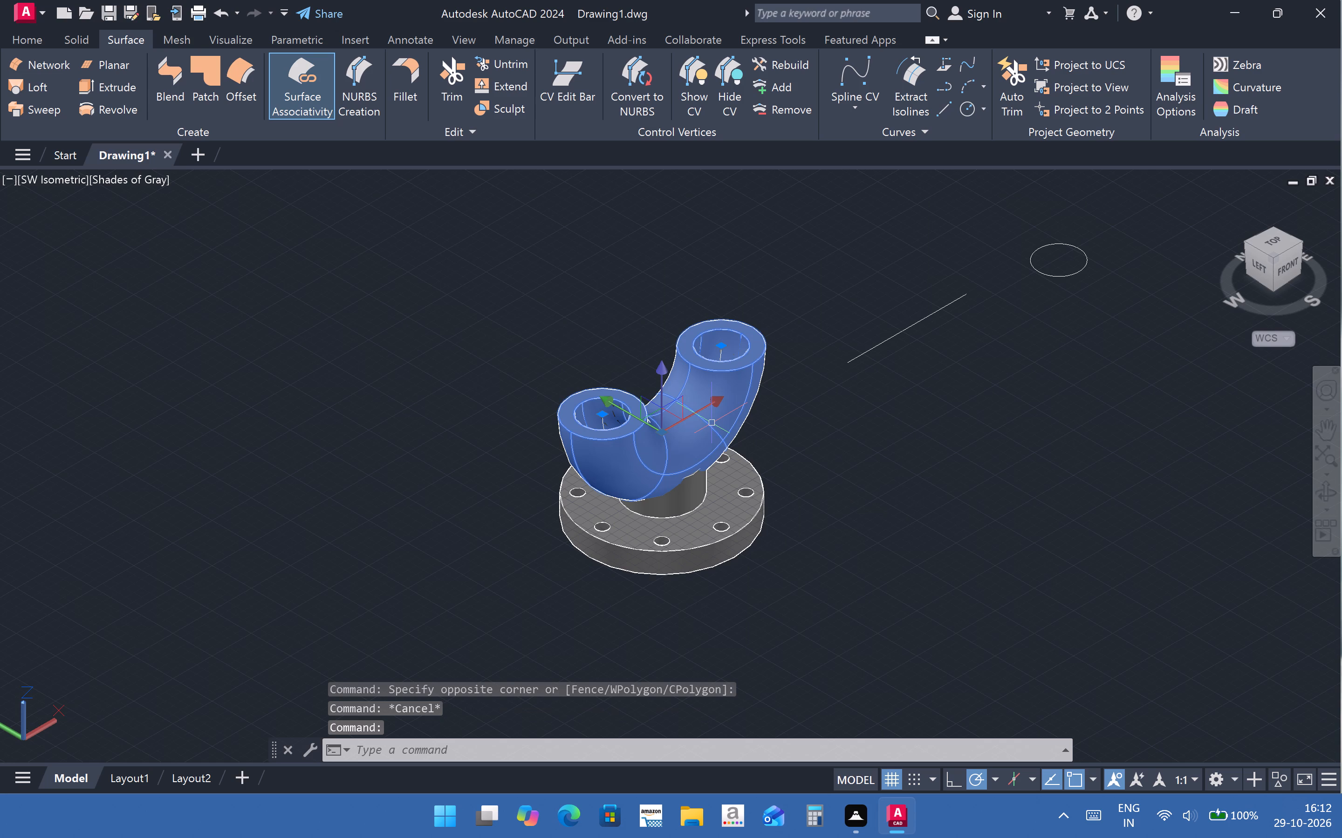
right_click(712, 423)
click(1027, 468)
right_click(805, 429)
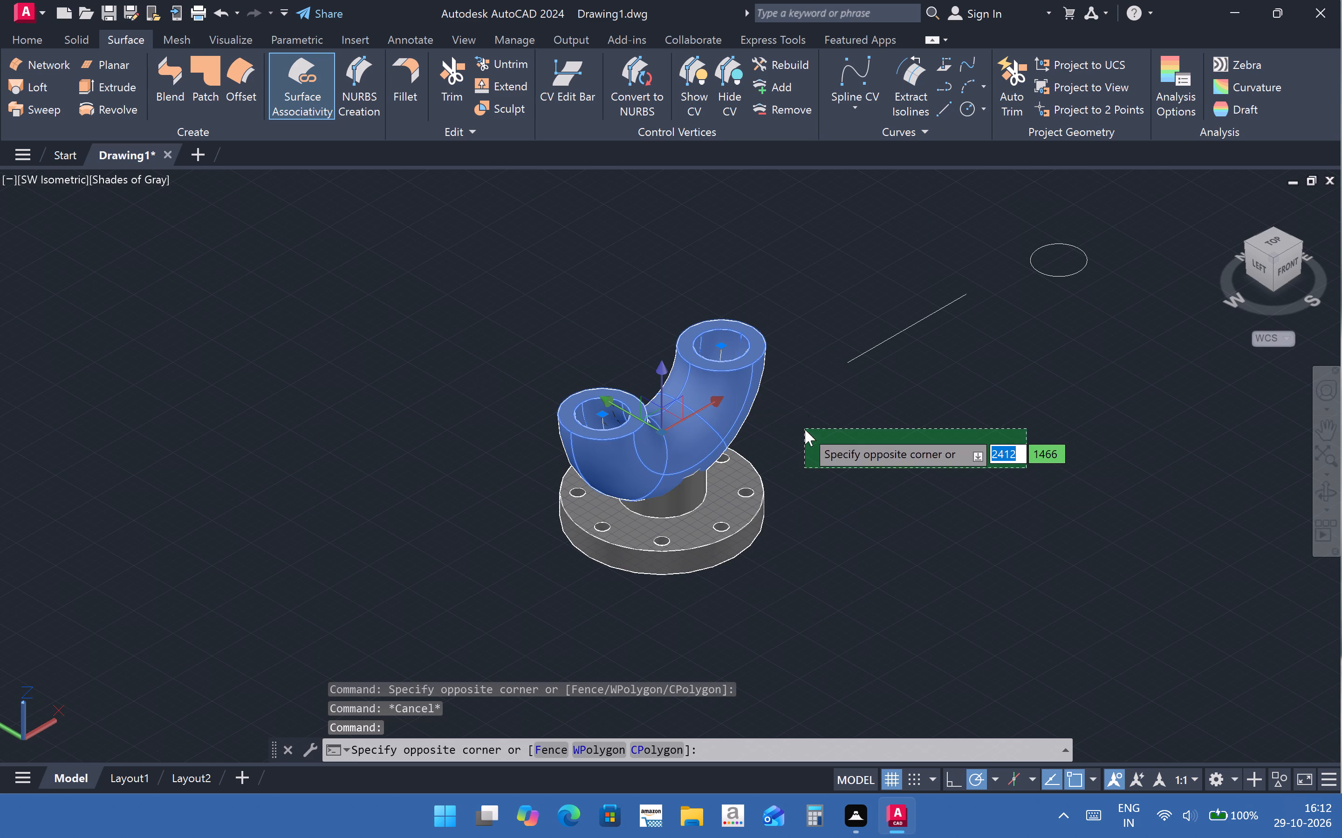
click(779, 450)
key(Escape)
right_click(805, 432)
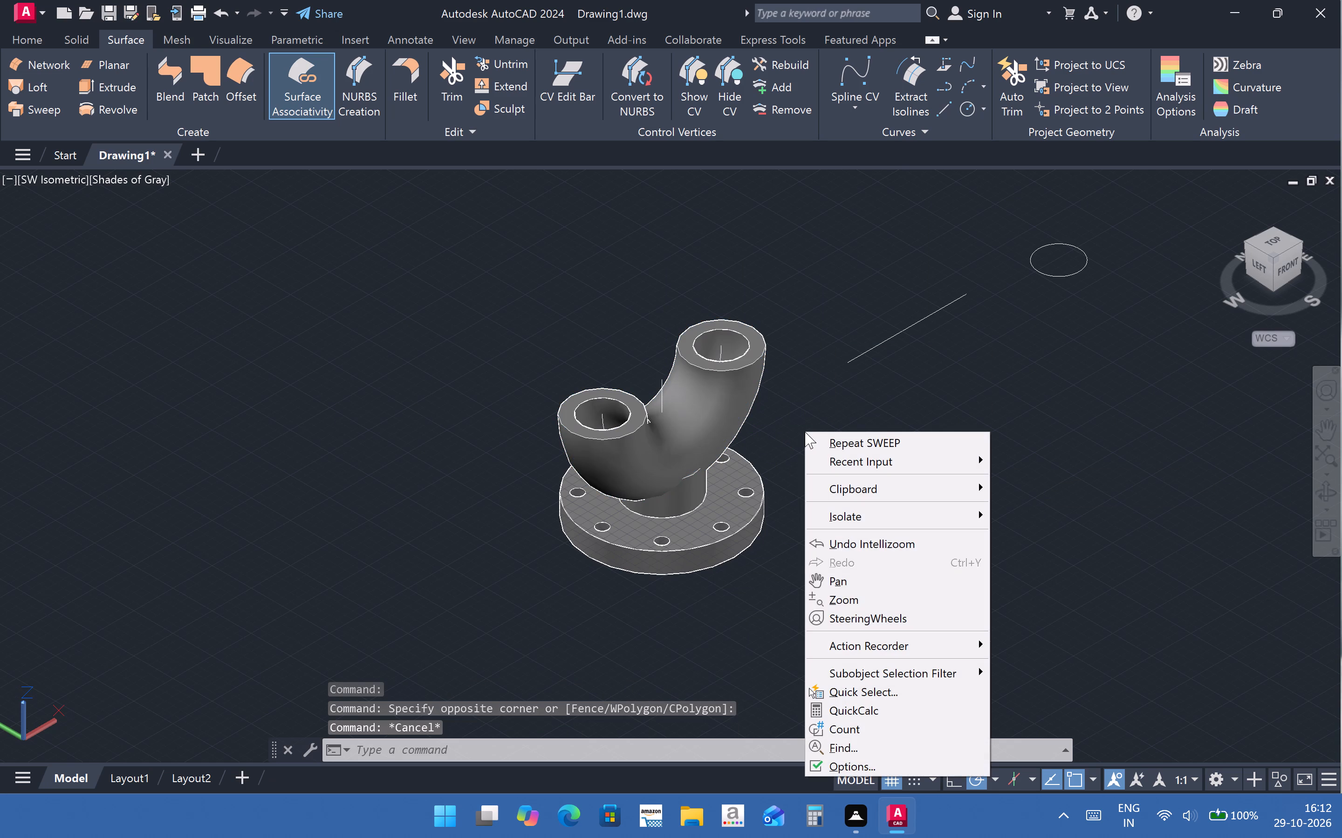
click(759, 381)
right_click(834, 414)
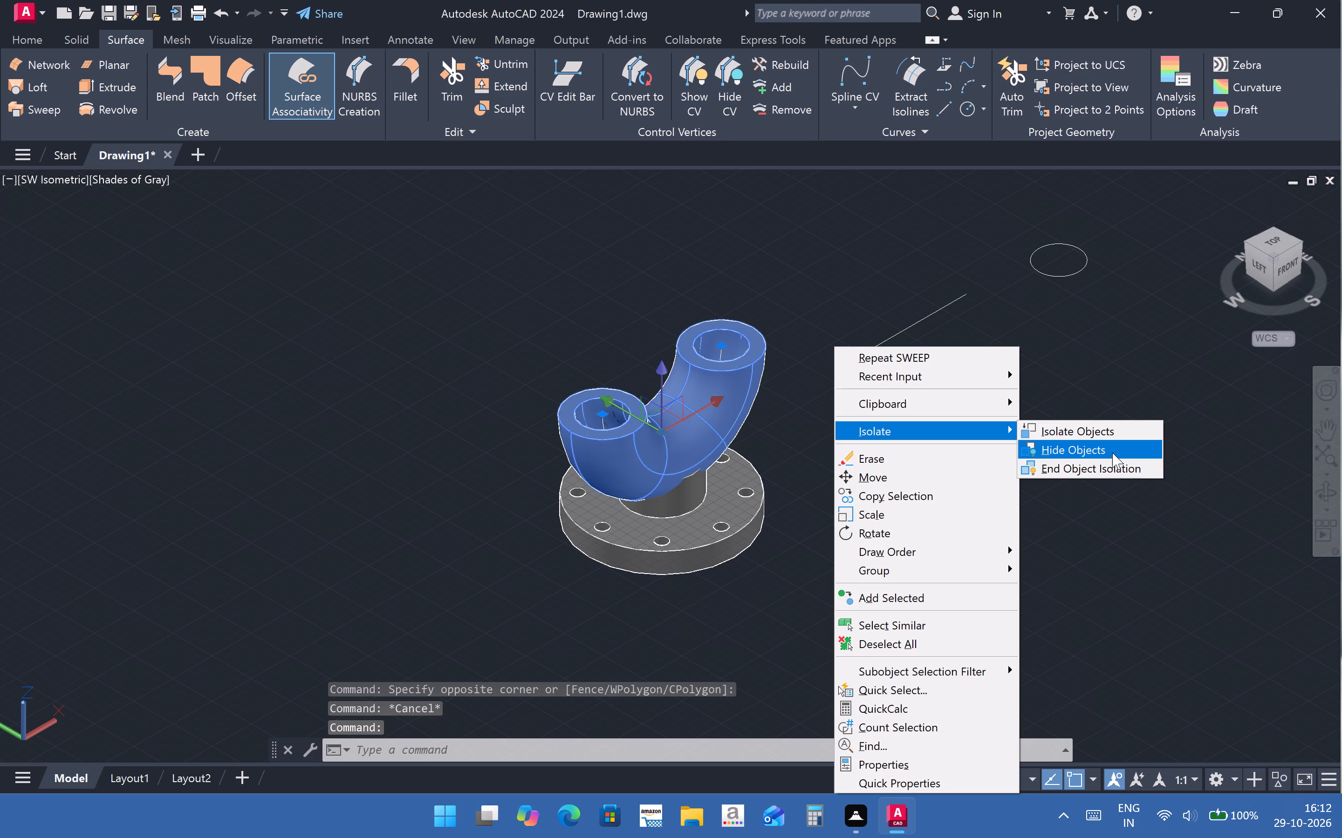
click(1112, 452)
Hide the thin swept surface above the flange neck with Hide Objects.
click(685, 390)
right_click(685, 390)
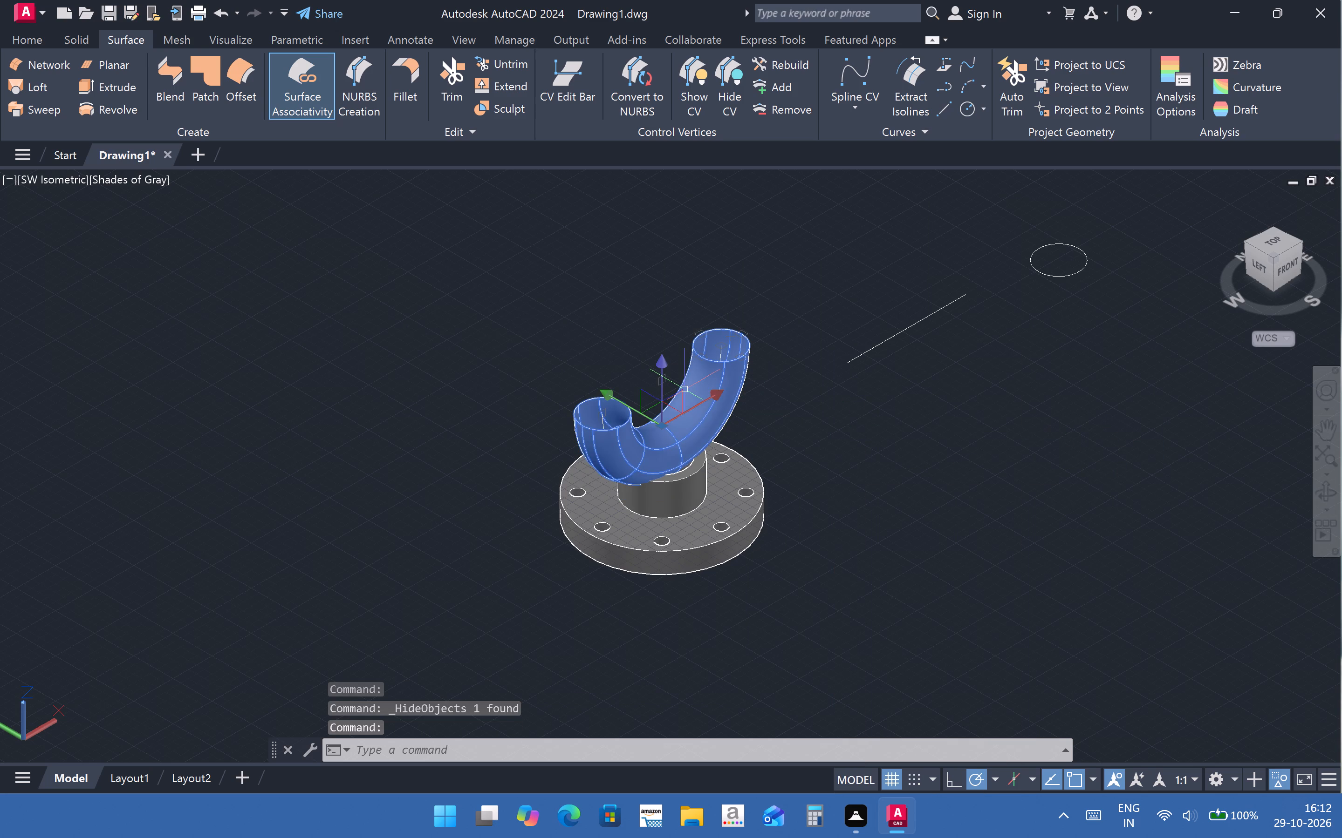
click(1008, 479)
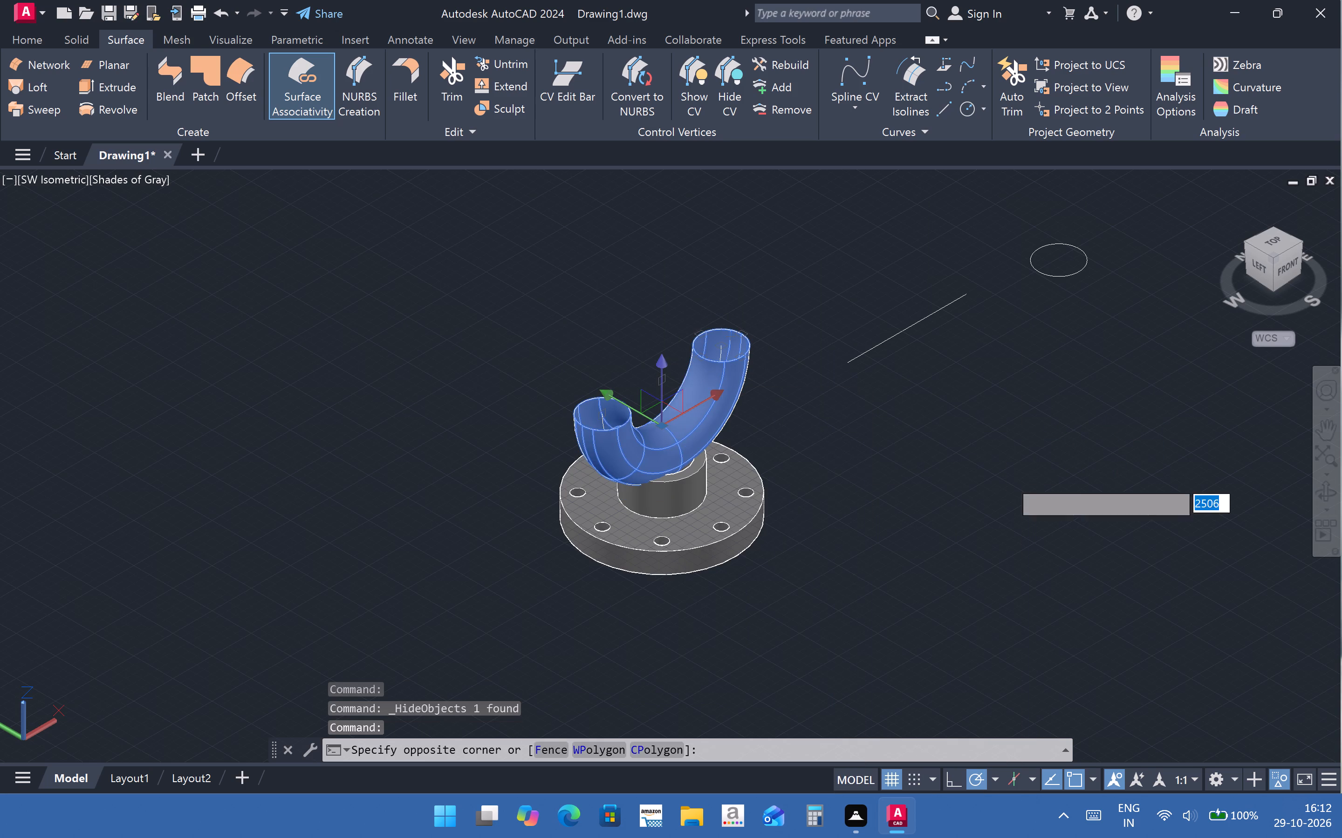
click(816, 456)
right_click(823, 439)
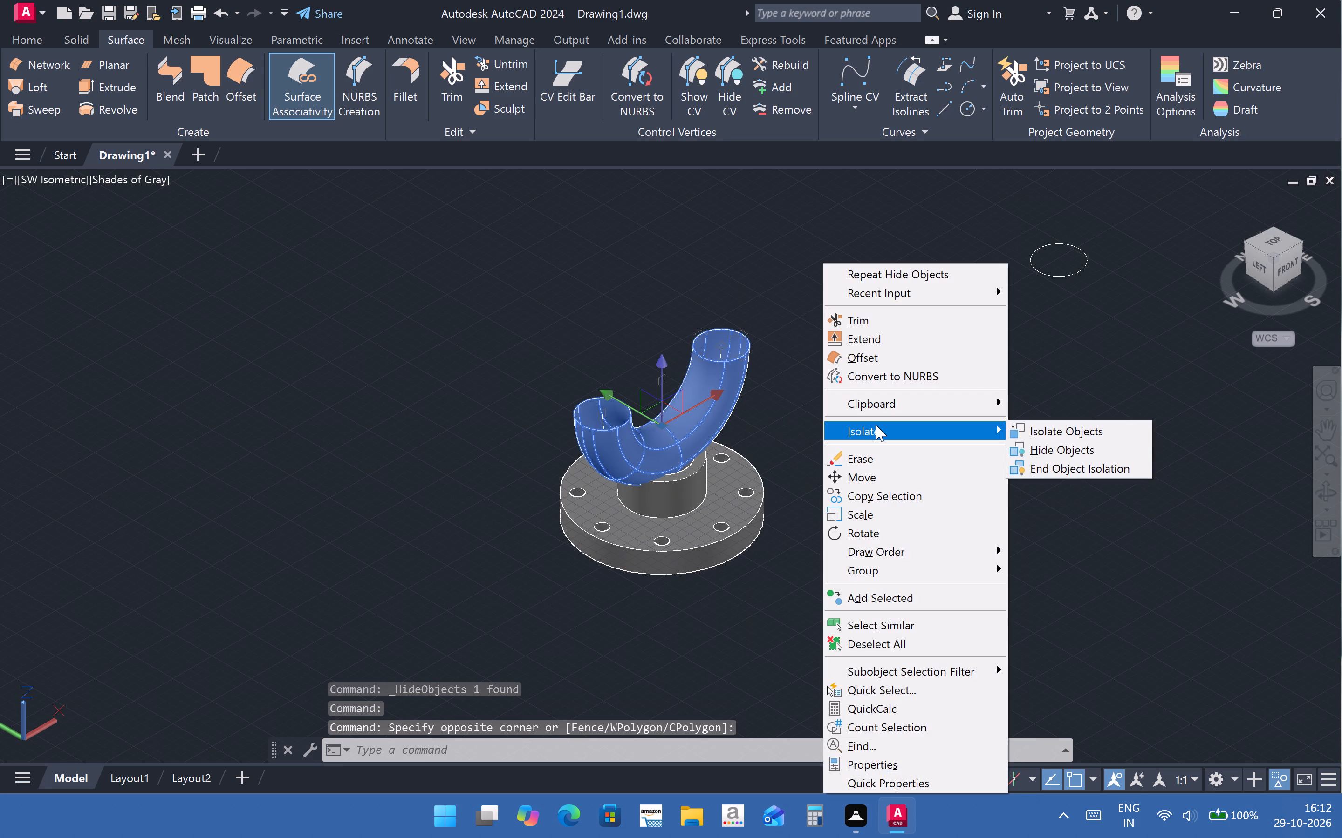
click(1029, 451)
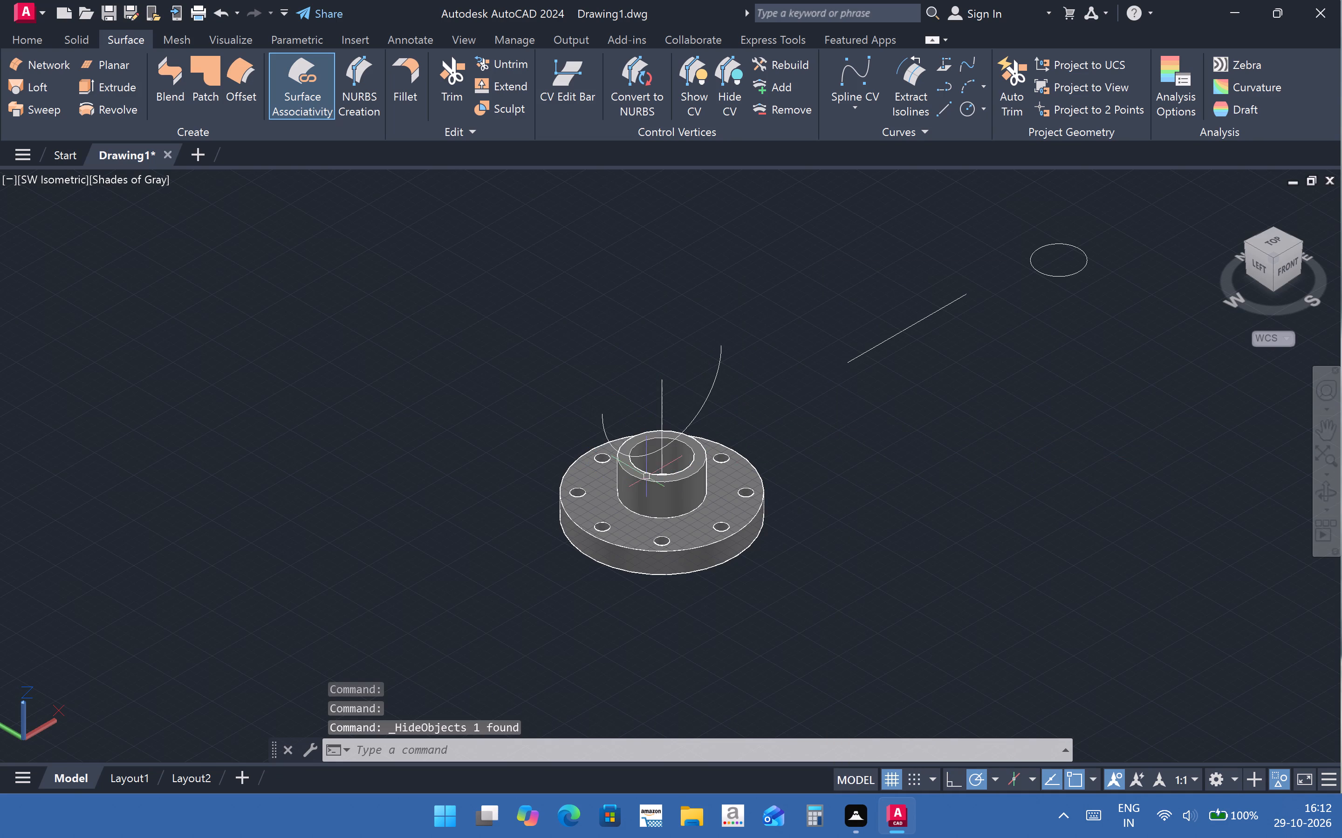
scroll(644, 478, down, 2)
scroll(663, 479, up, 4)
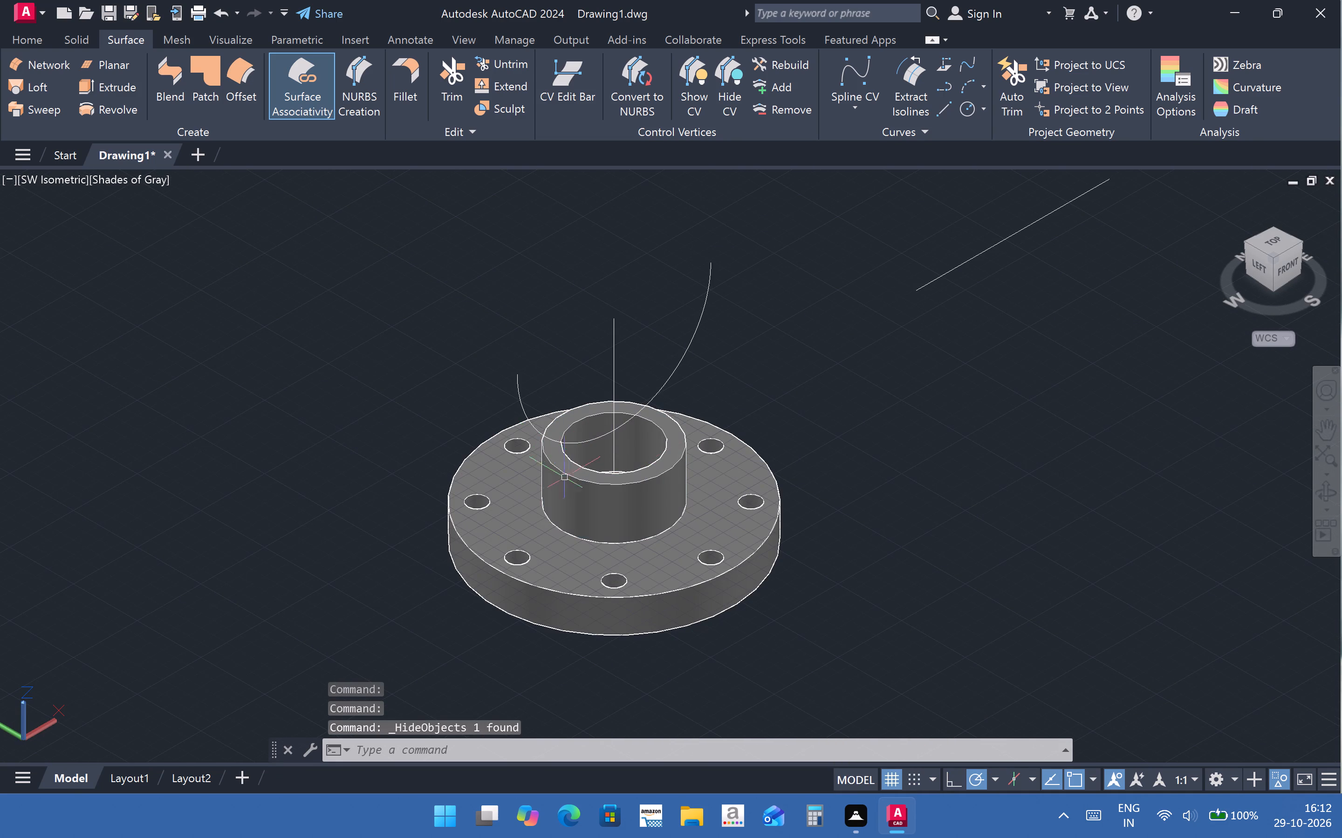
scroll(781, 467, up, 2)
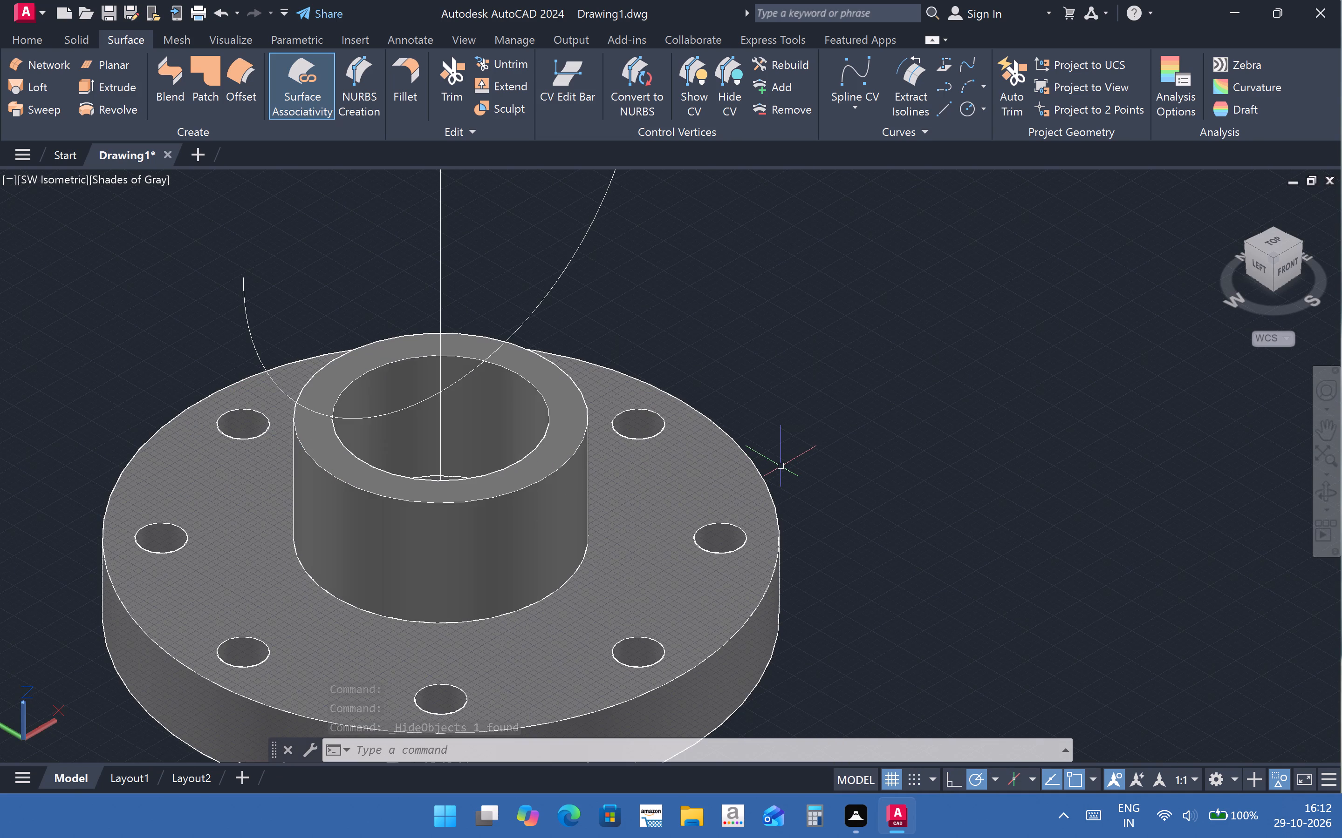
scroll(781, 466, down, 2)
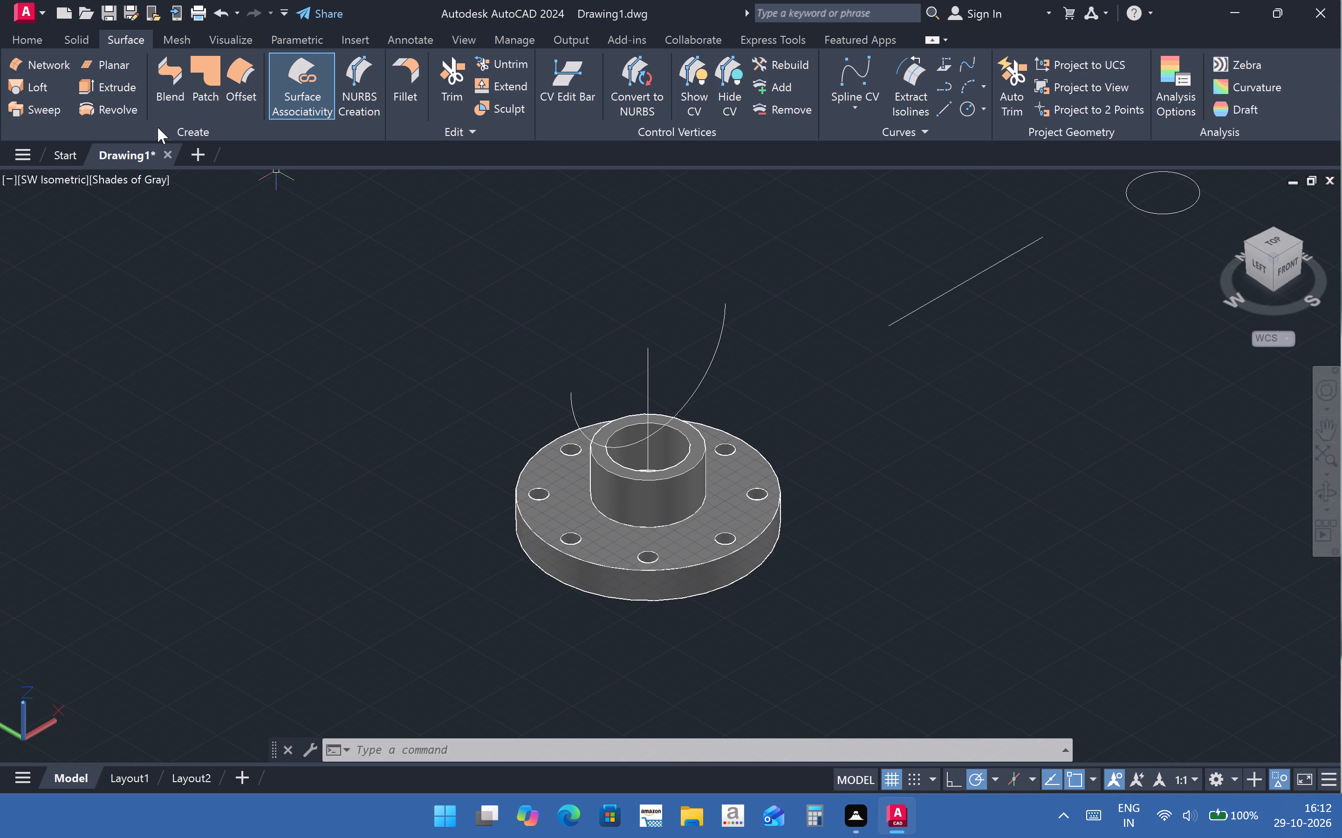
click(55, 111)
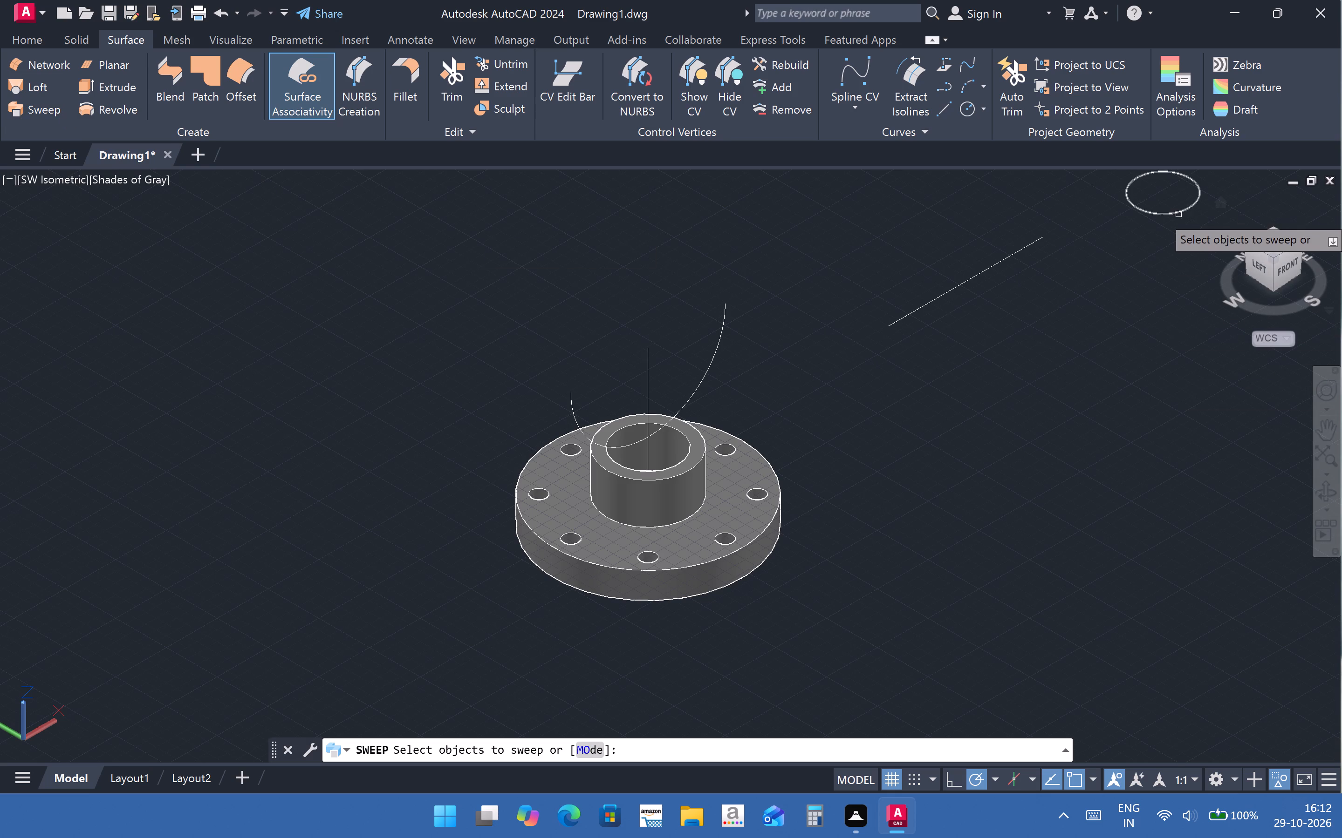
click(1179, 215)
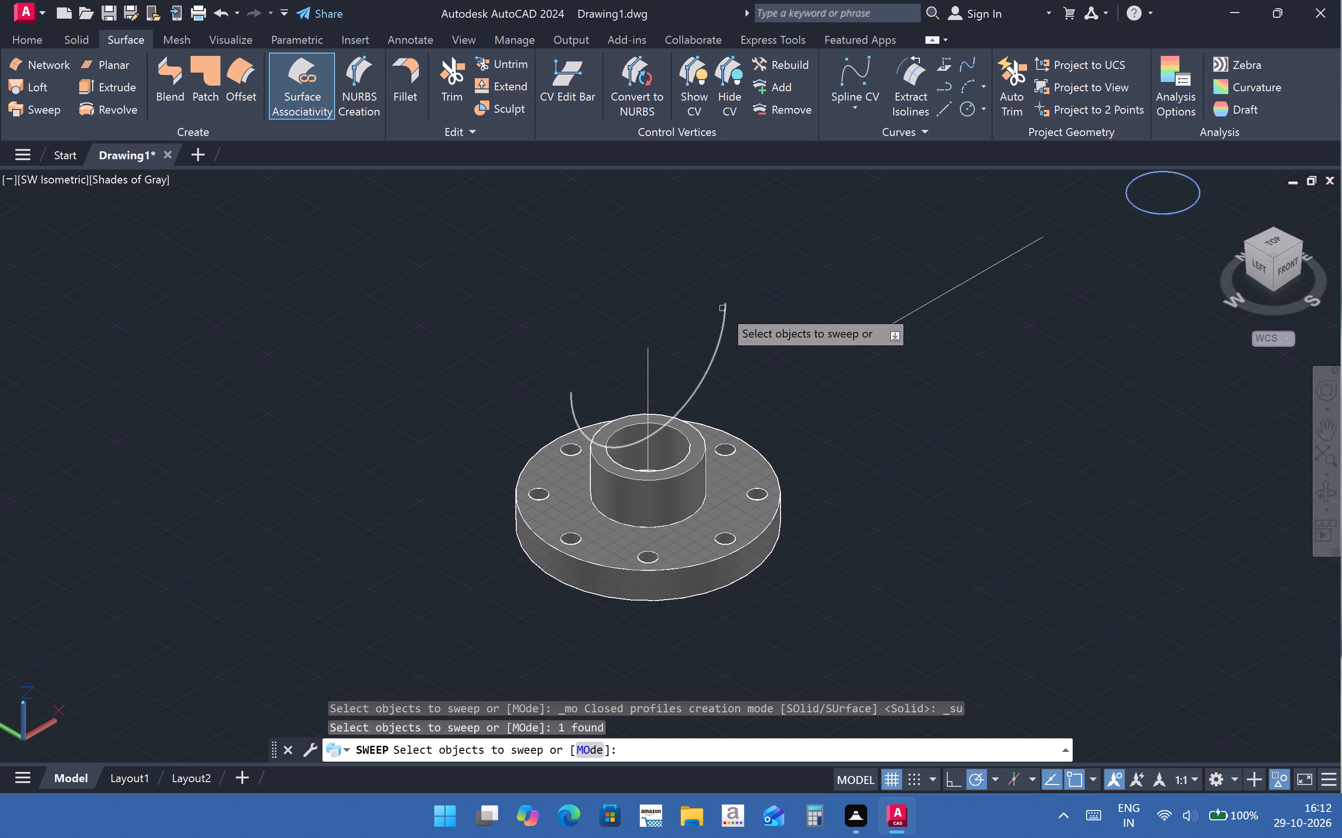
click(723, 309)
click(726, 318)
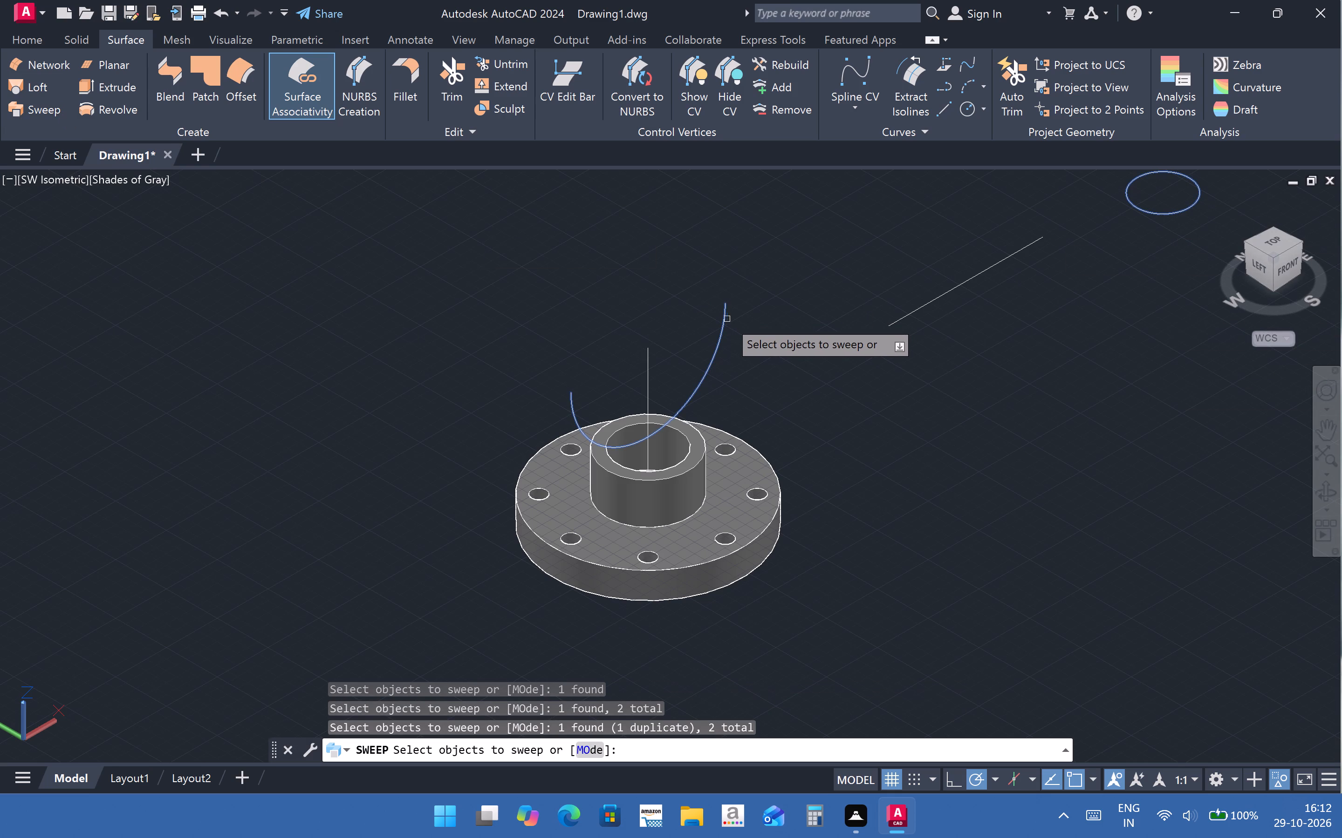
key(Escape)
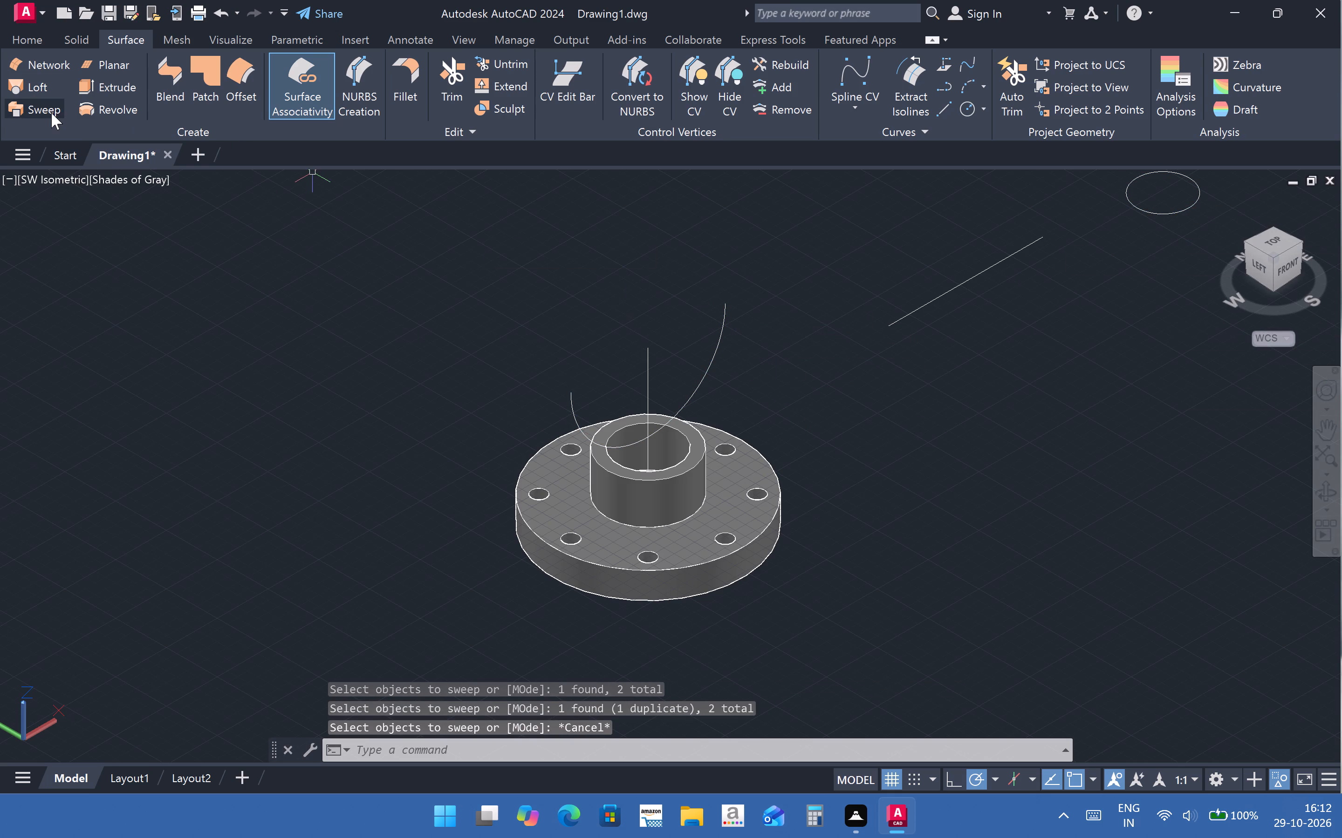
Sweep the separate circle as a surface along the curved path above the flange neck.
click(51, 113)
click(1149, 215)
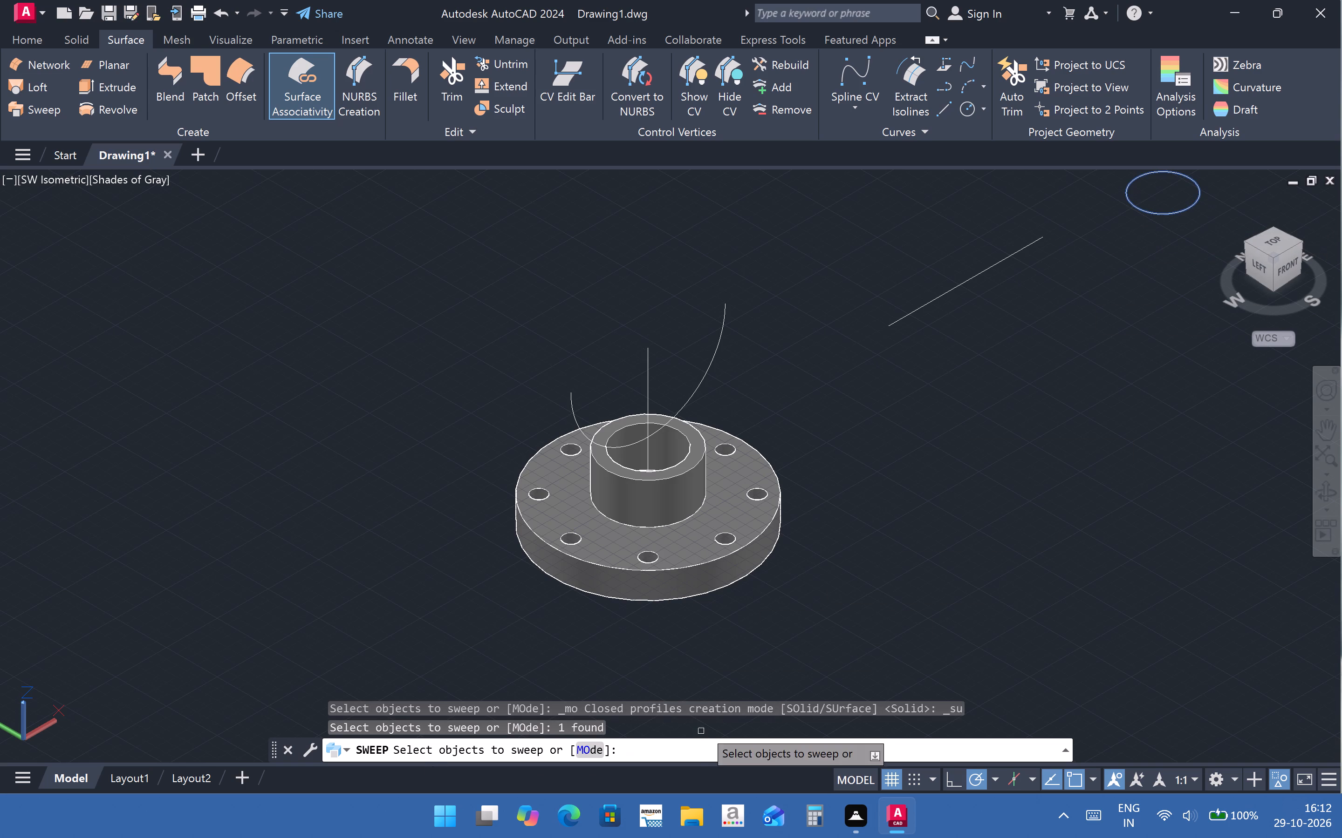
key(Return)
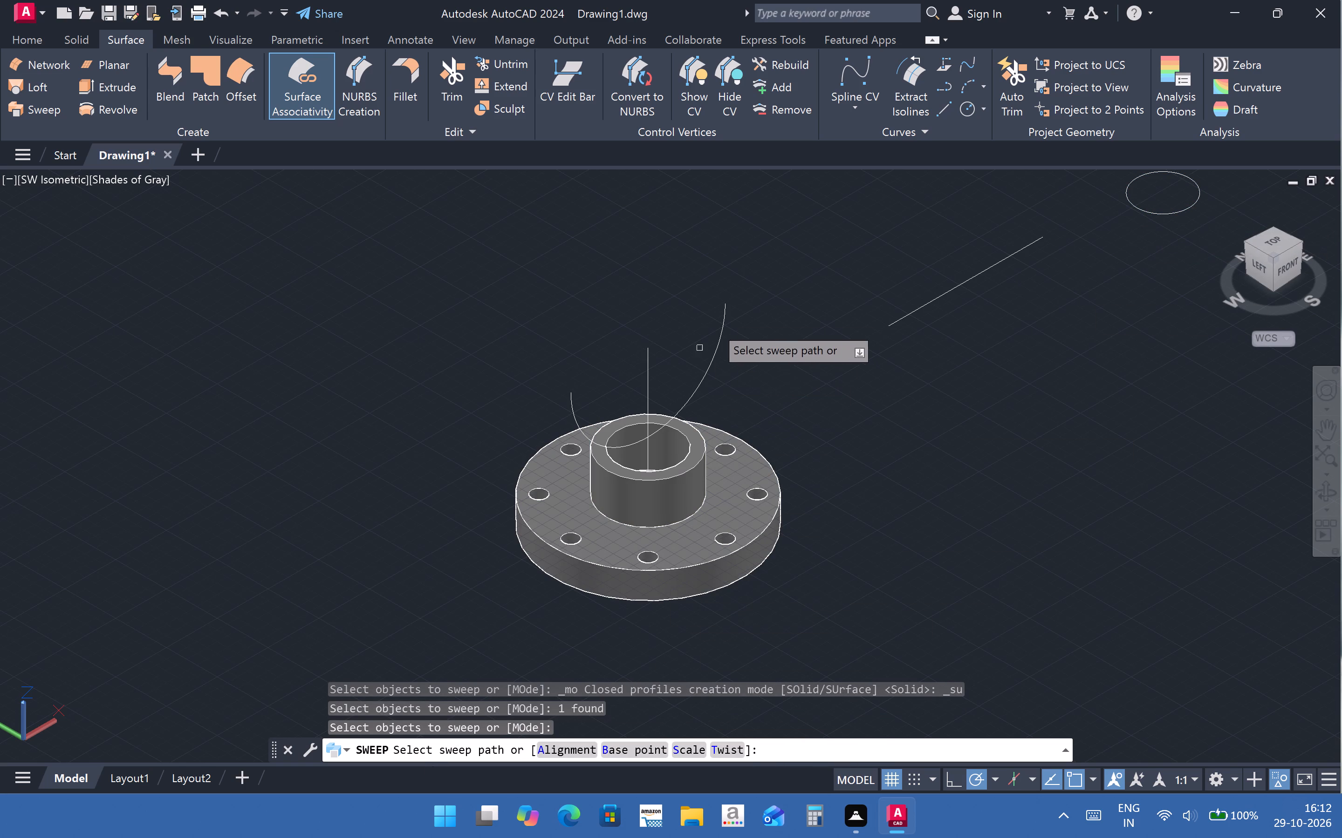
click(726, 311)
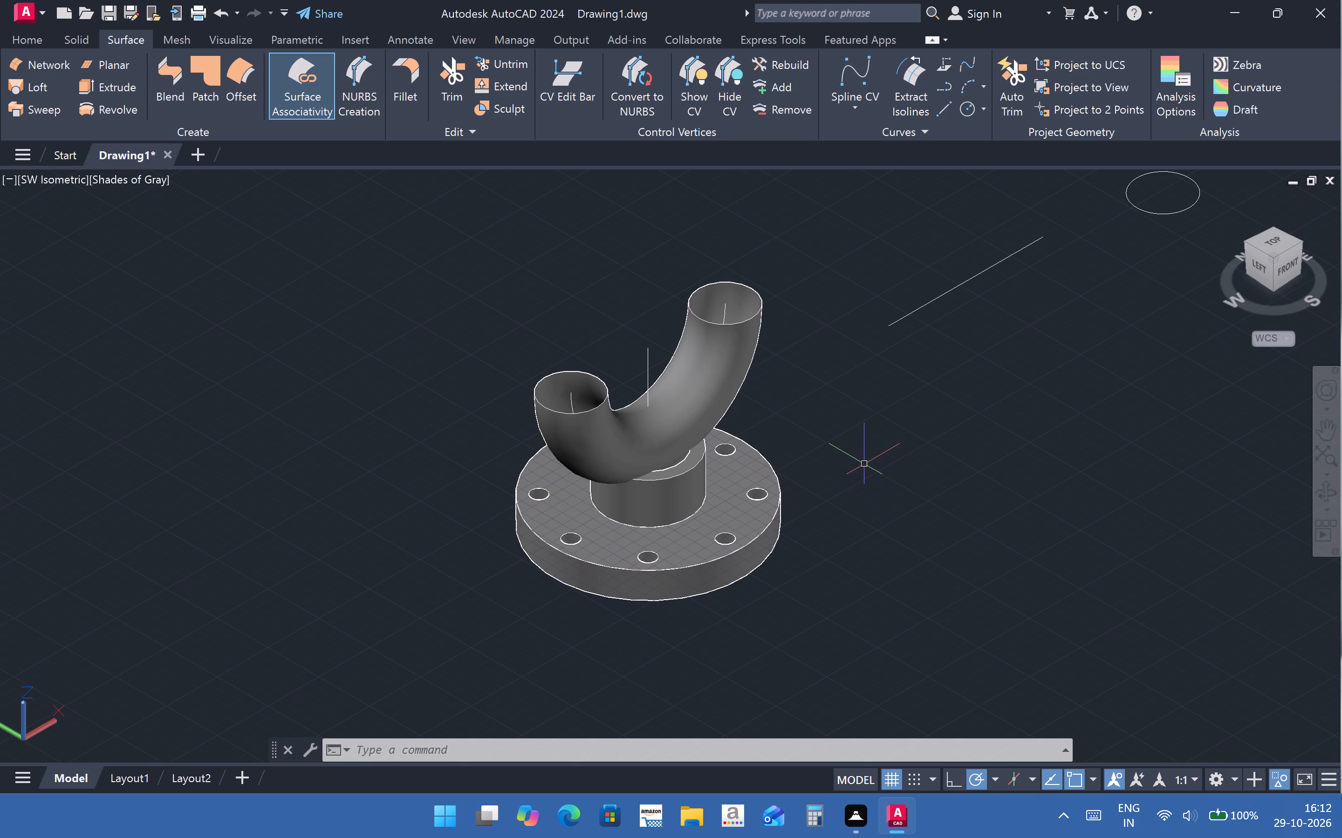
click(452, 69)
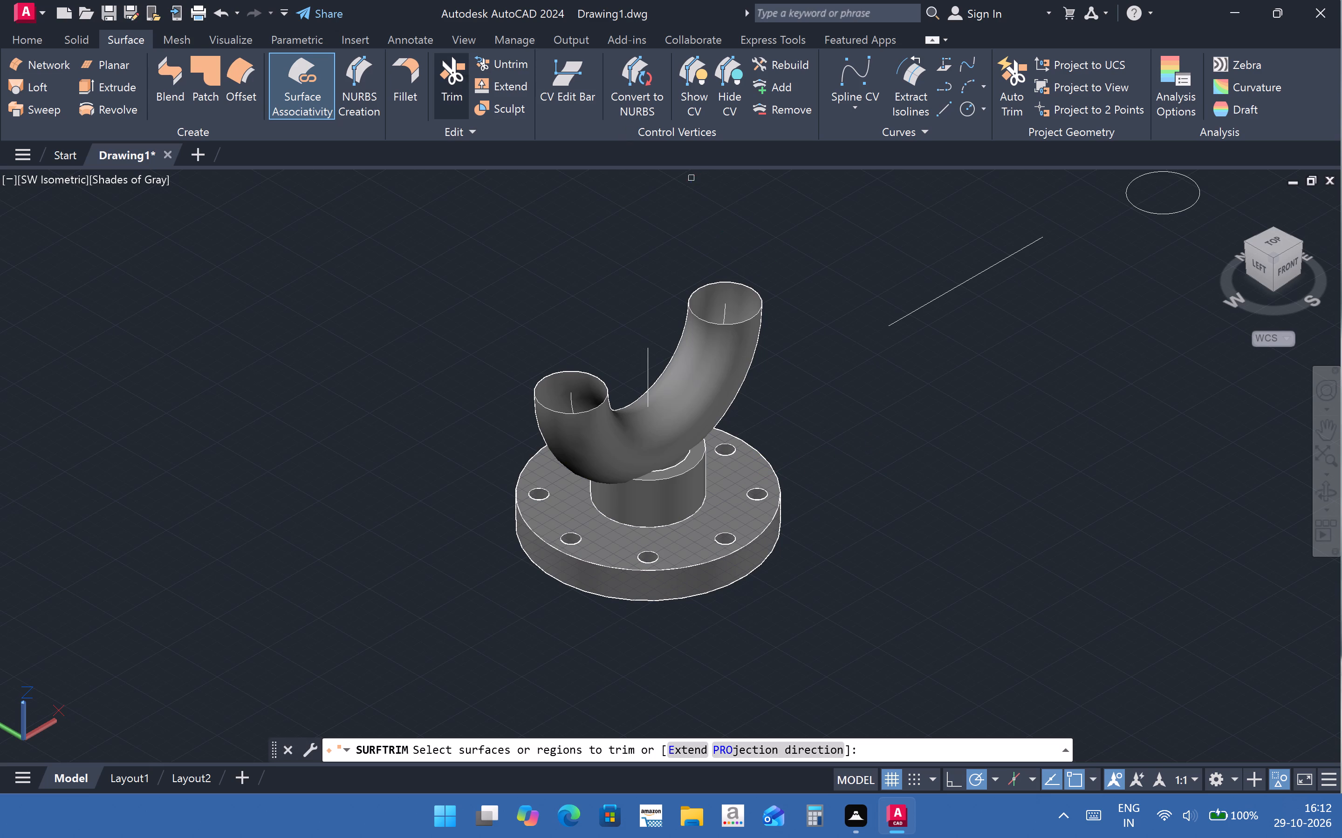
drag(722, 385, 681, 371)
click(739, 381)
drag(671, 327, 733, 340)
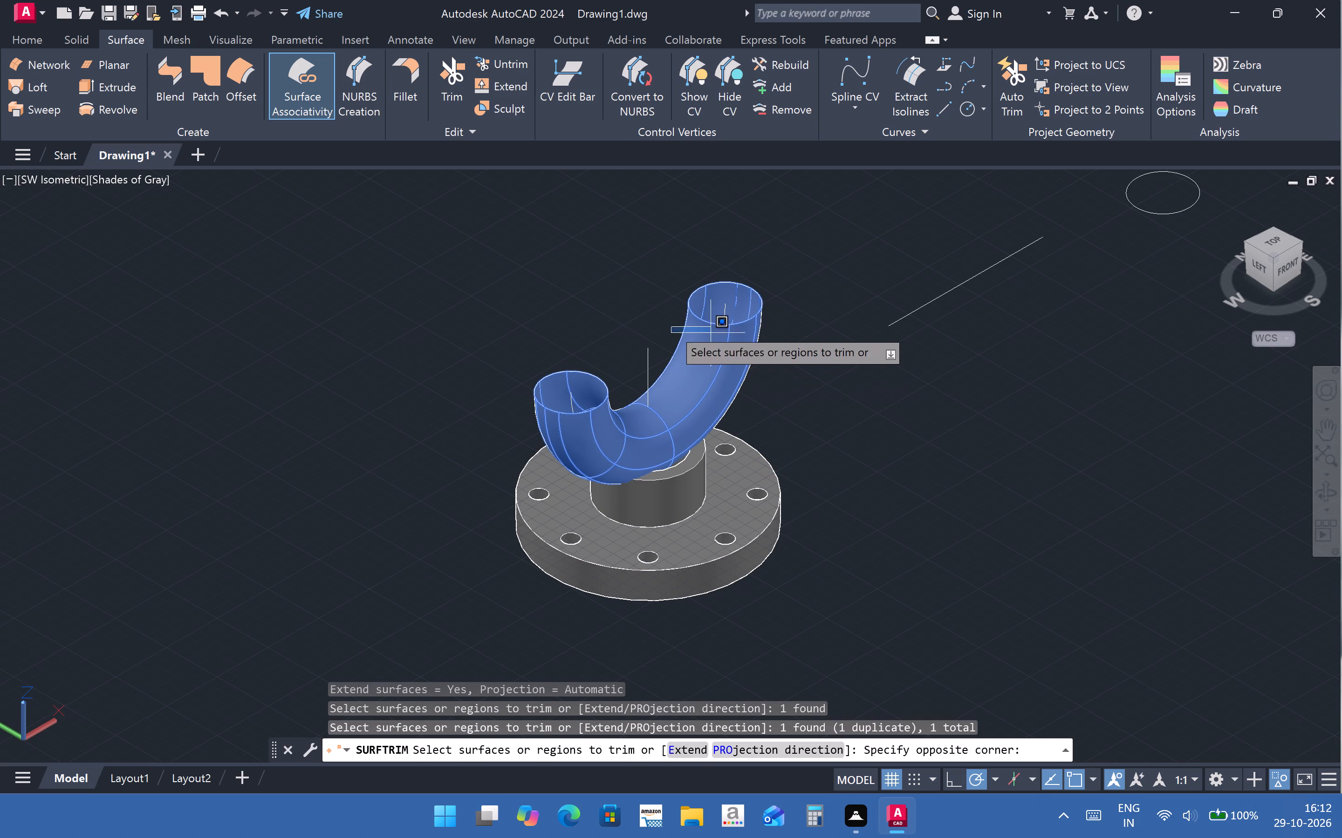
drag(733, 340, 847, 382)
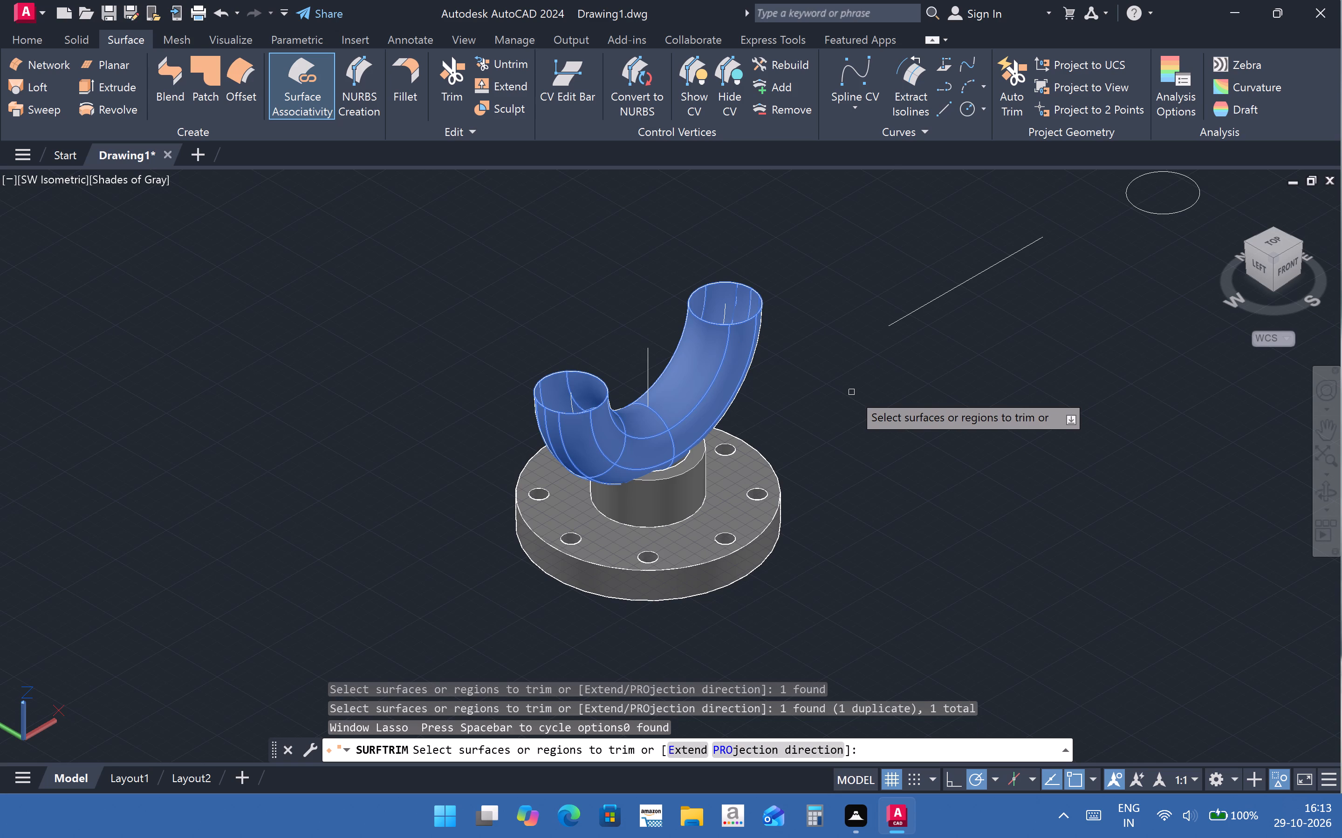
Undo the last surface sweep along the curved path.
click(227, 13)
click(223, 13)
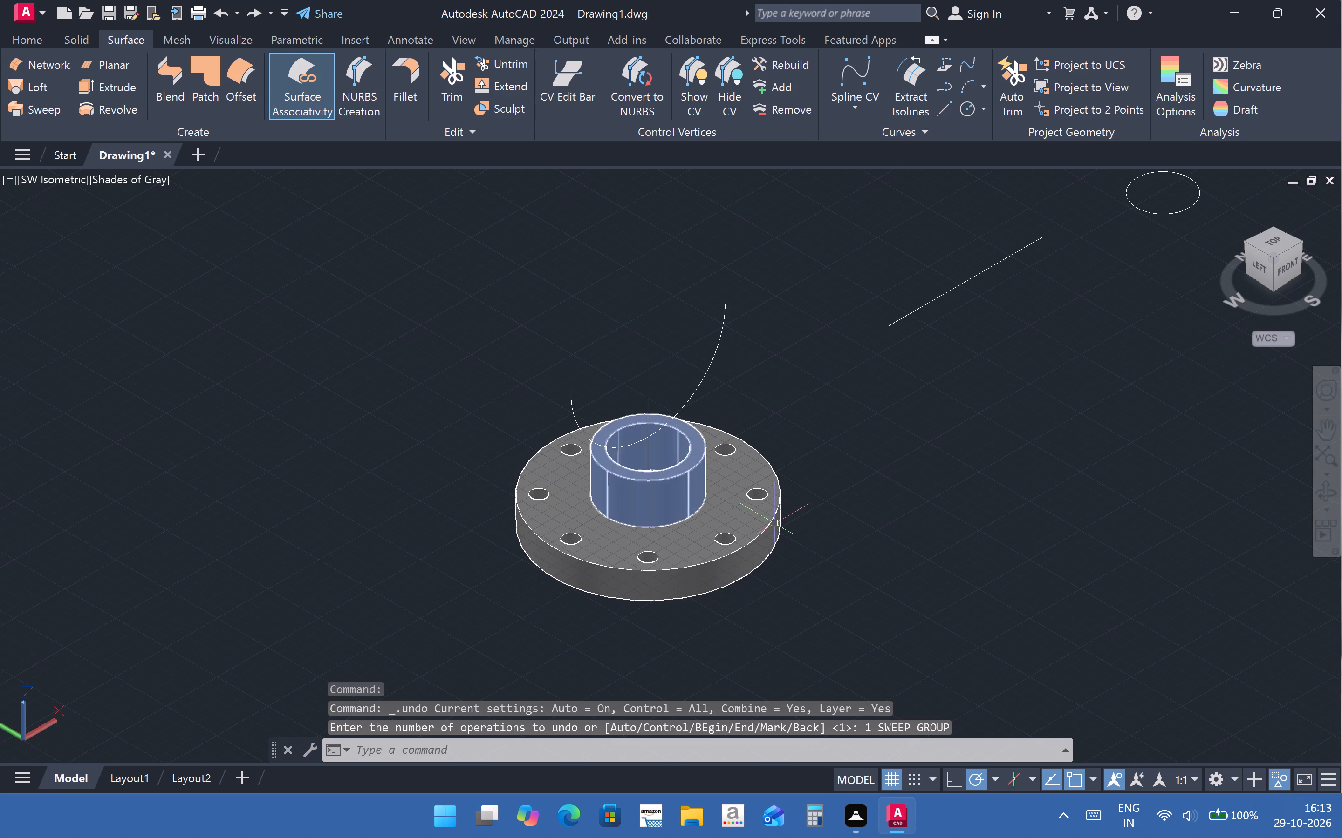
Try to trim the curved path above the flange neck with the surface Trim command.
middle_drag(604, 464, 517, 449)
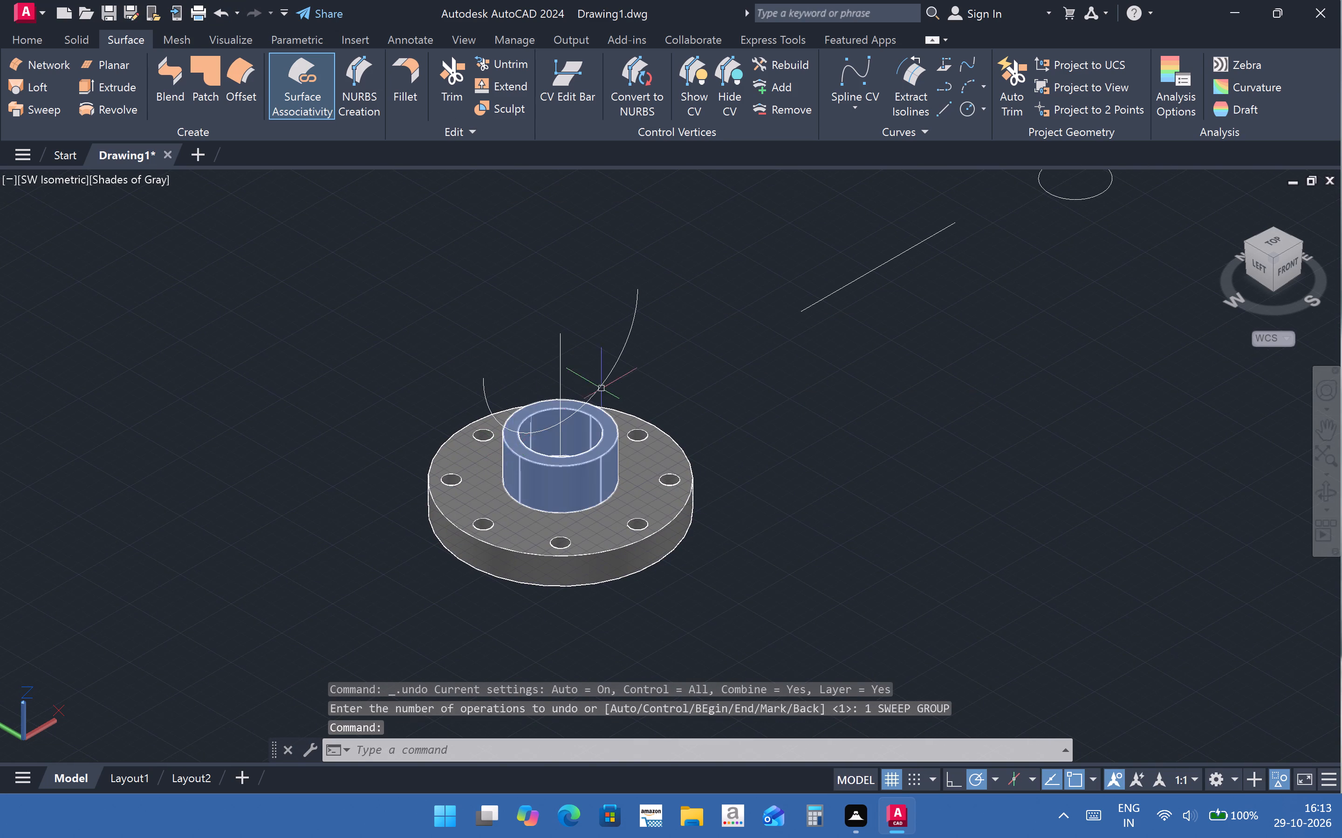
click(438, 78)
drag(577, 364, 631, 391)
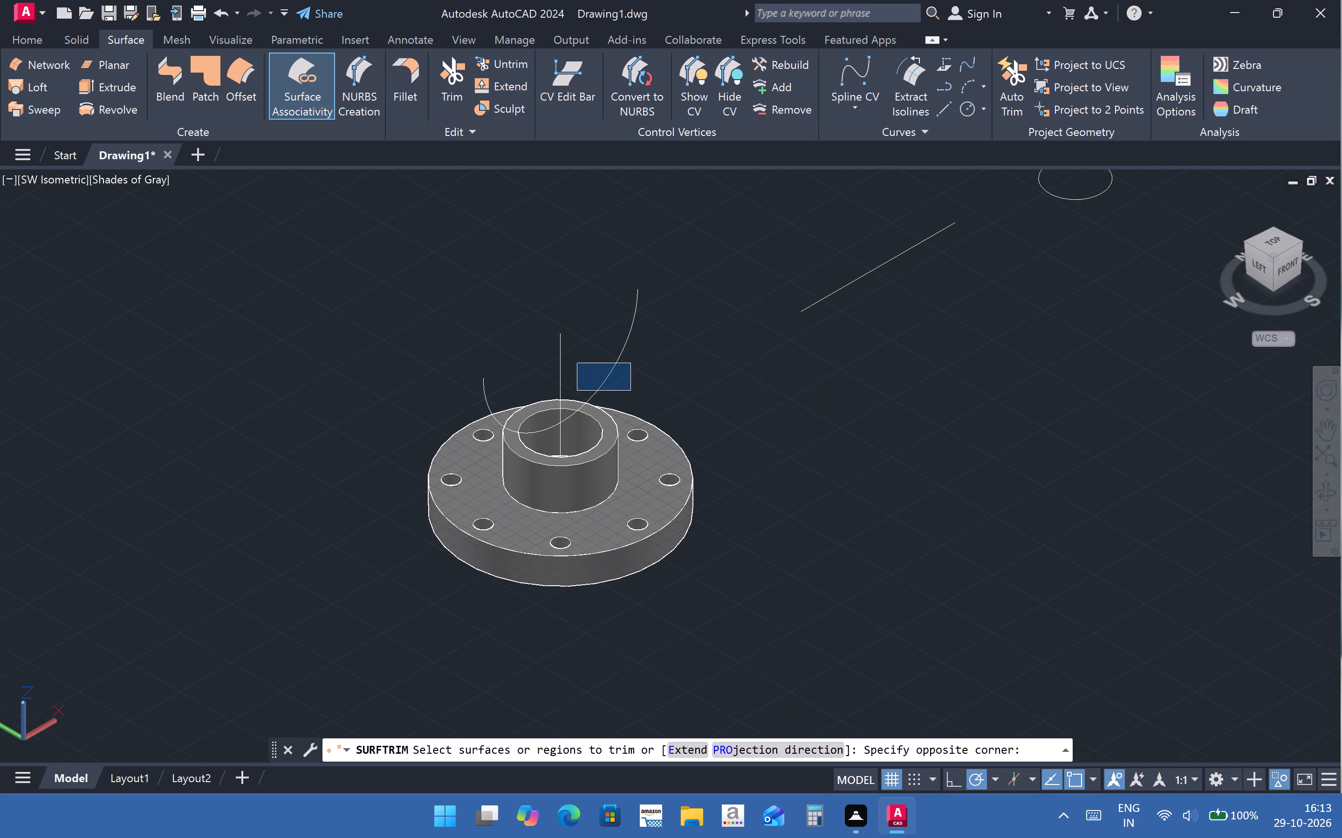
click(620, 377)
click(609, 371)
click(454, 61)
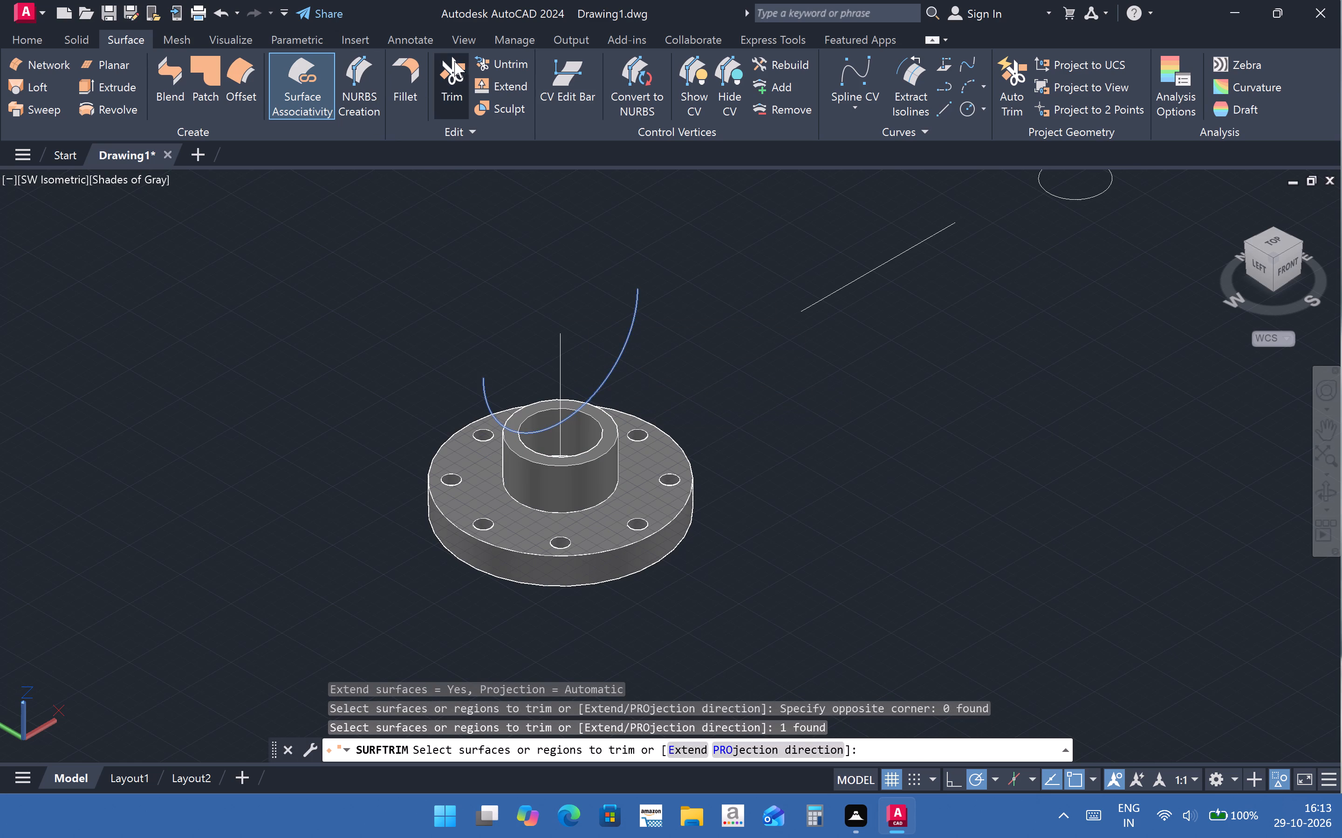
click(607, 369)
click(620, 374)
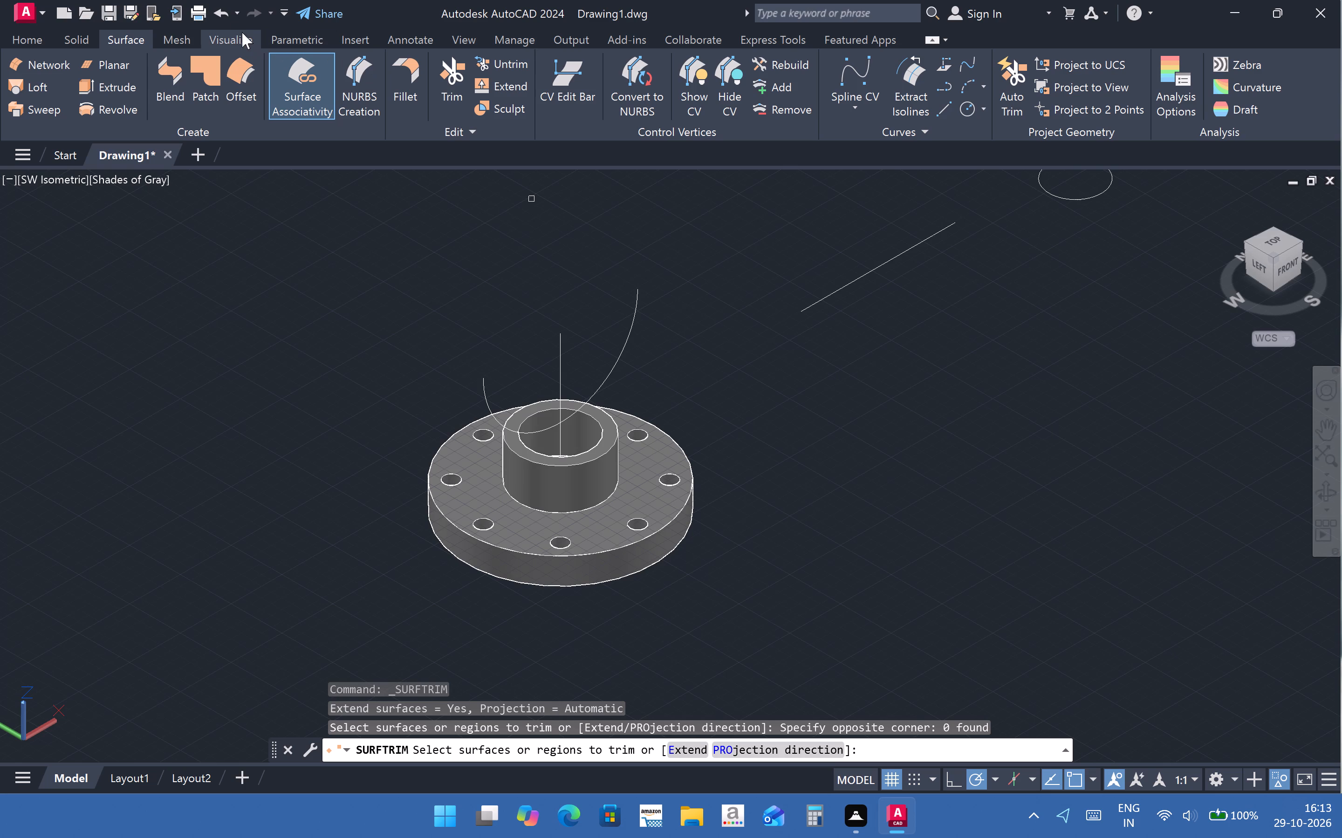
Undo the recent operations back through both Hide Objects commands applied to the pipe bend and the thin swept surface.
click(225, 19)
triple_click(225, 19)
triple_click(225, 19)
click(225, 19)
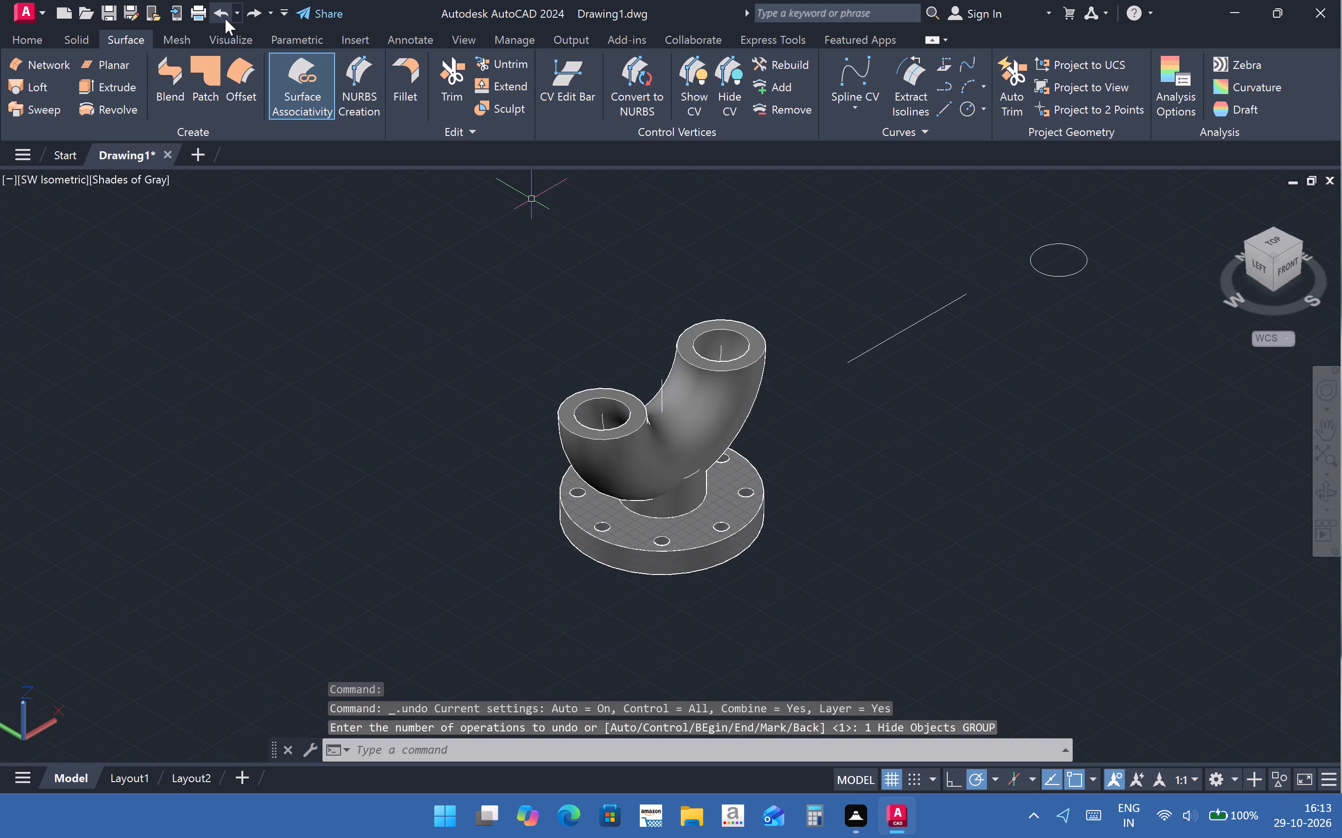
scroll(553, 344, up, 5)
scroll(631, 433, down, 8)
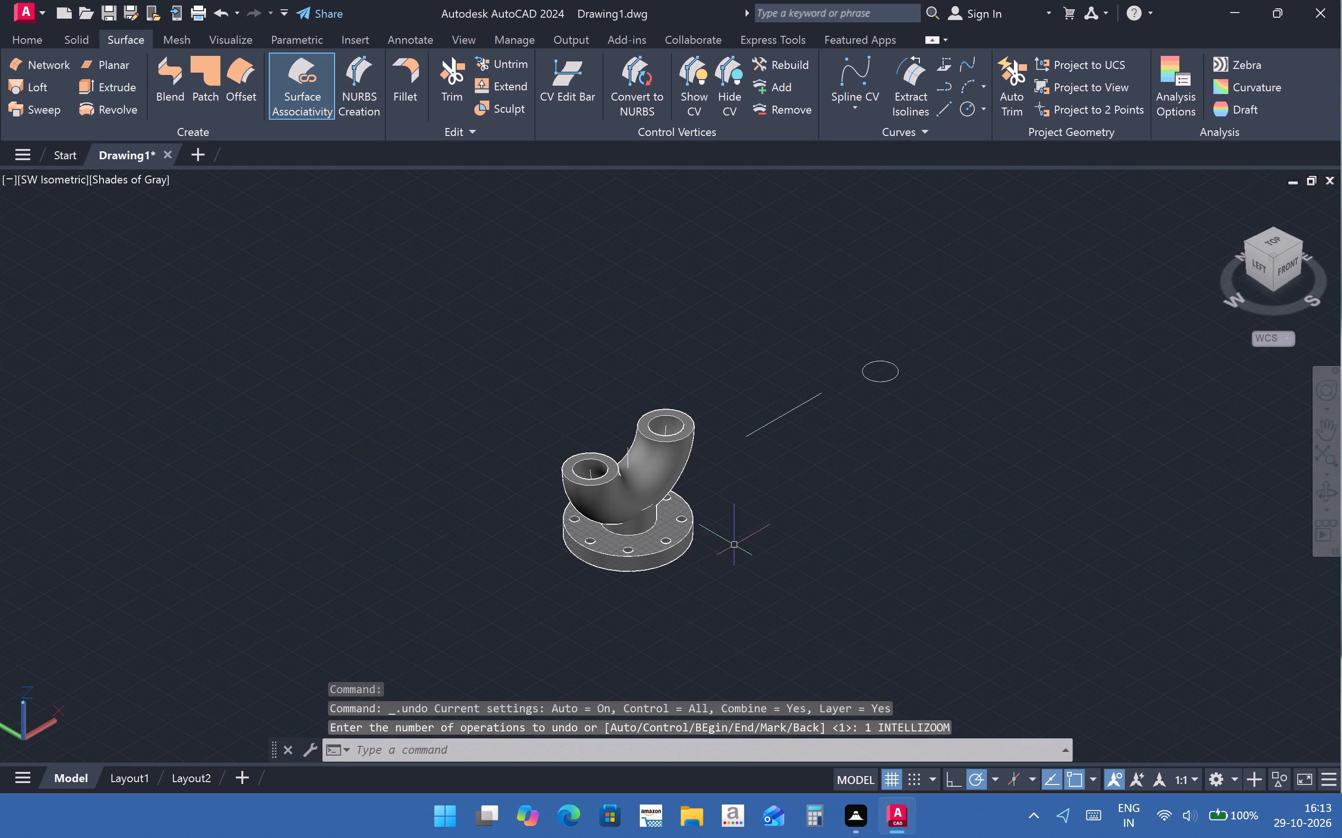
click(767, 568)
scroll(544, 534, up, 2)
scroll(652, 601, down, 2)
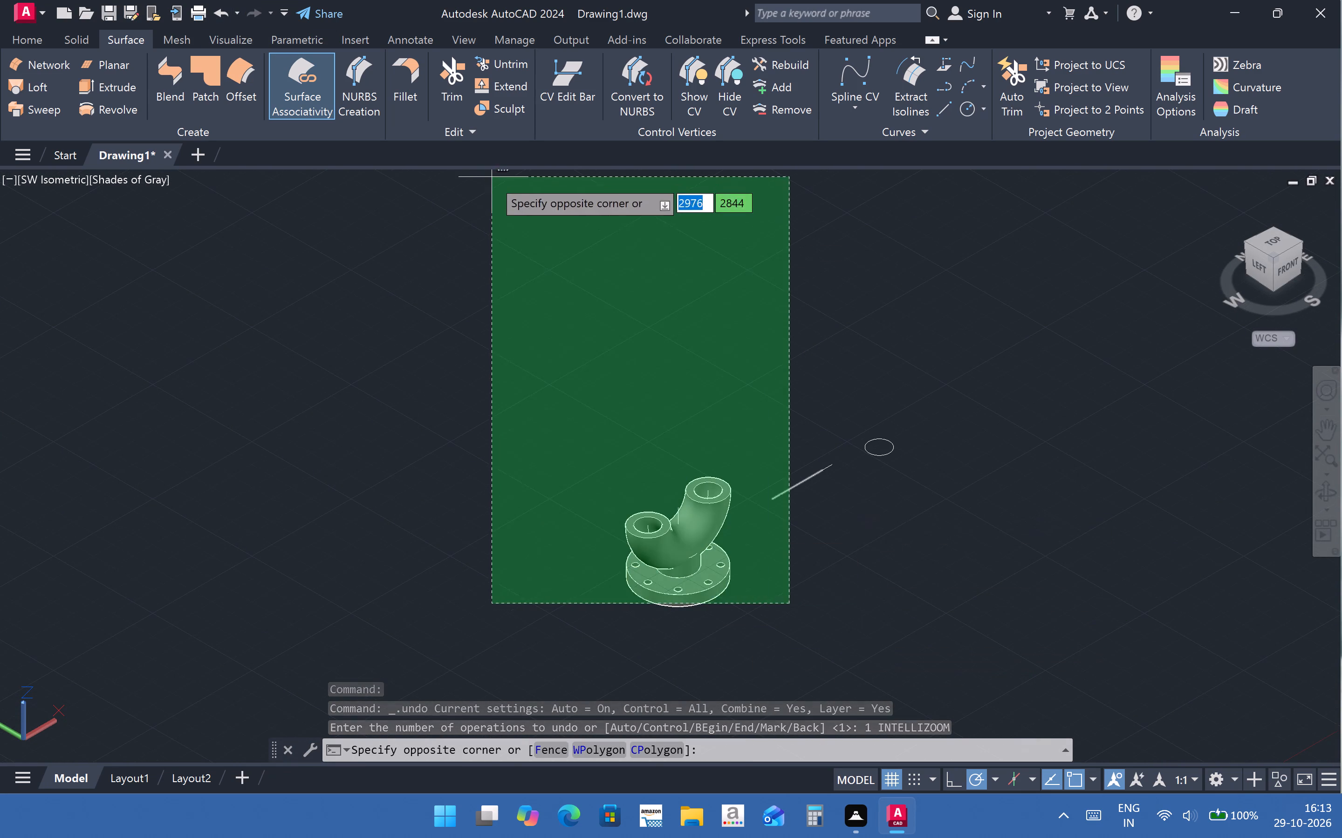
click(938, 509)
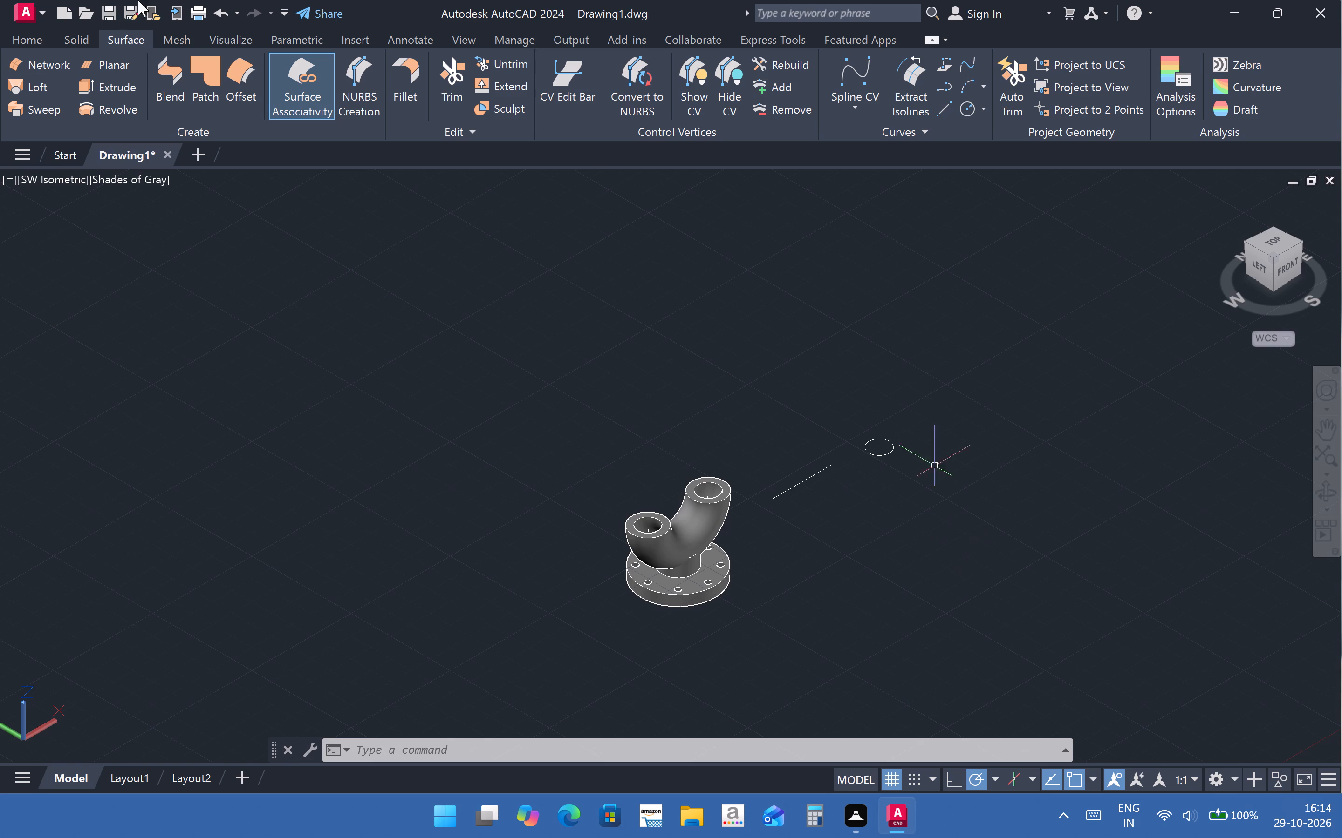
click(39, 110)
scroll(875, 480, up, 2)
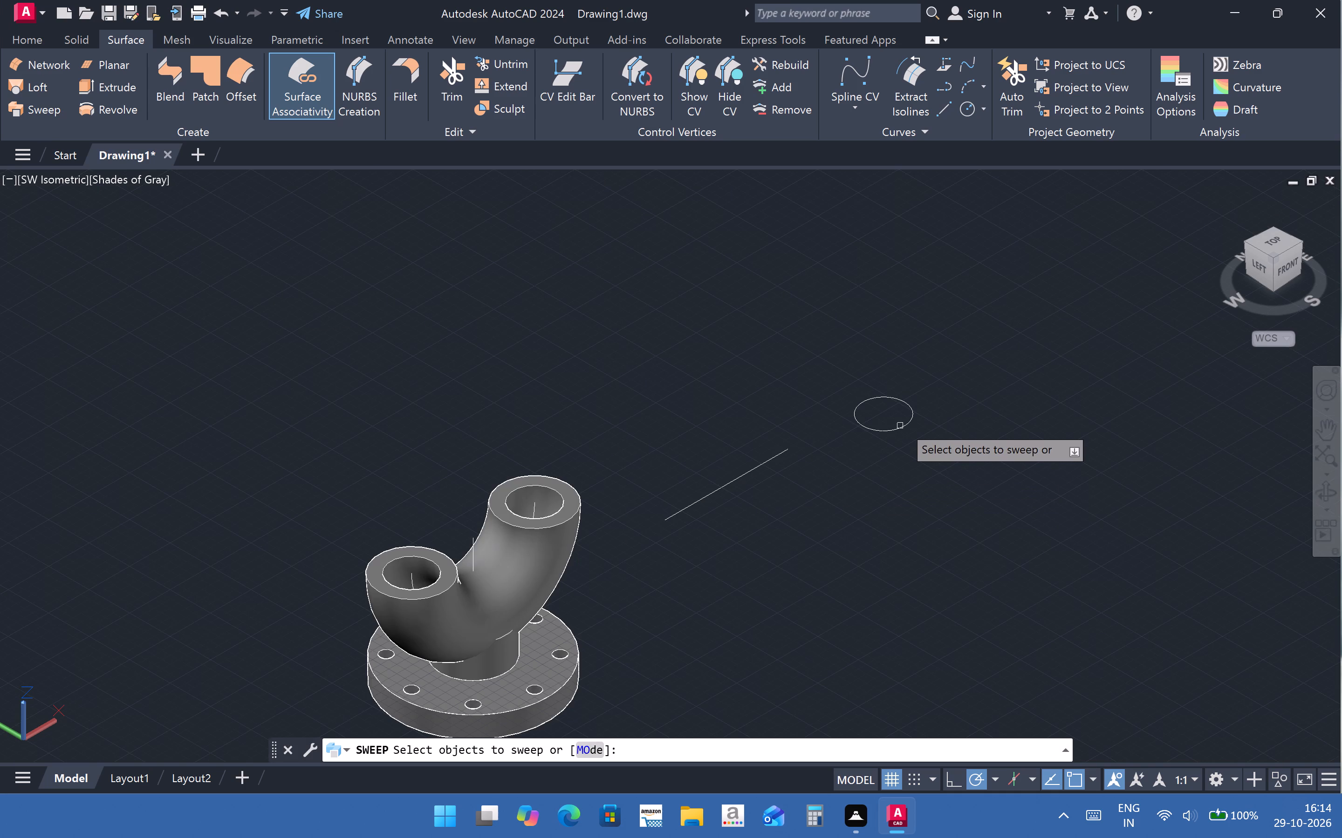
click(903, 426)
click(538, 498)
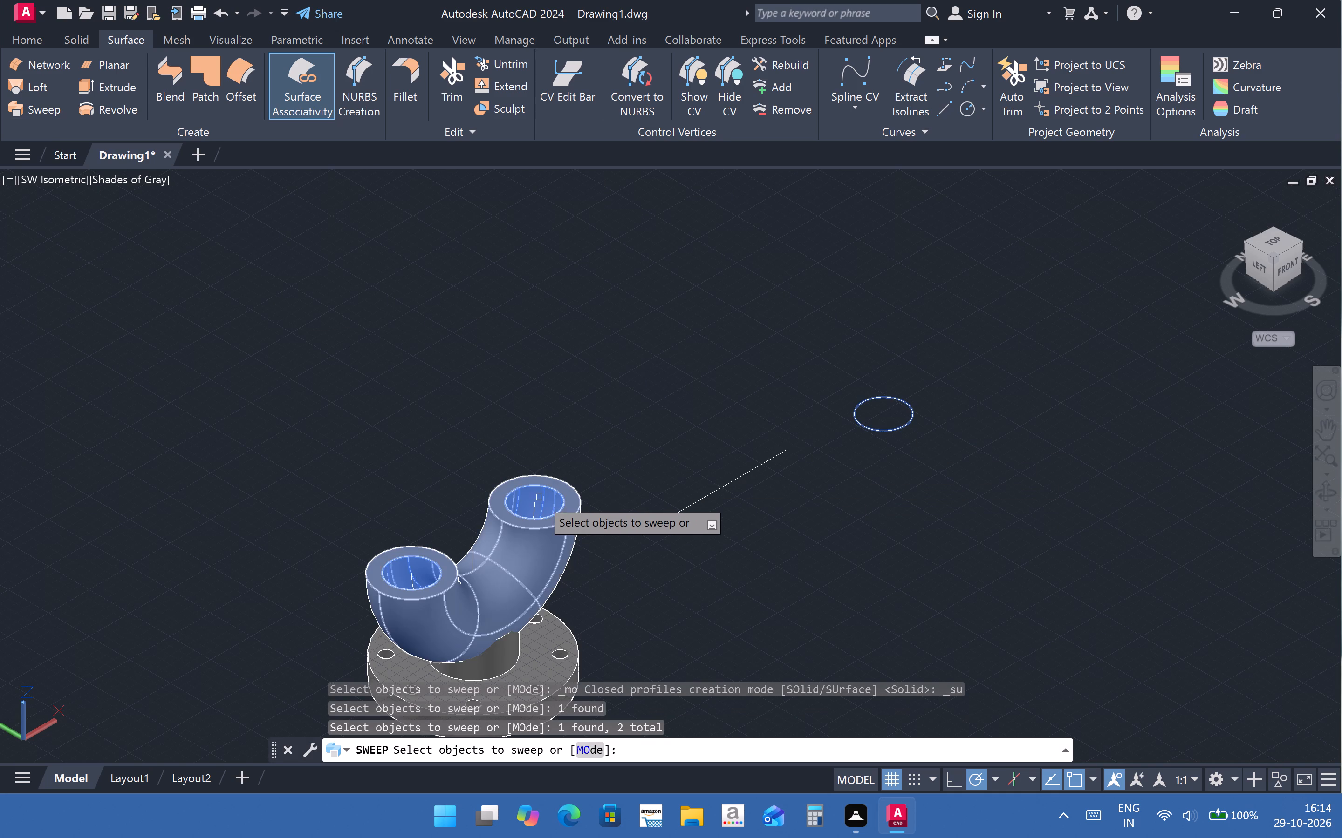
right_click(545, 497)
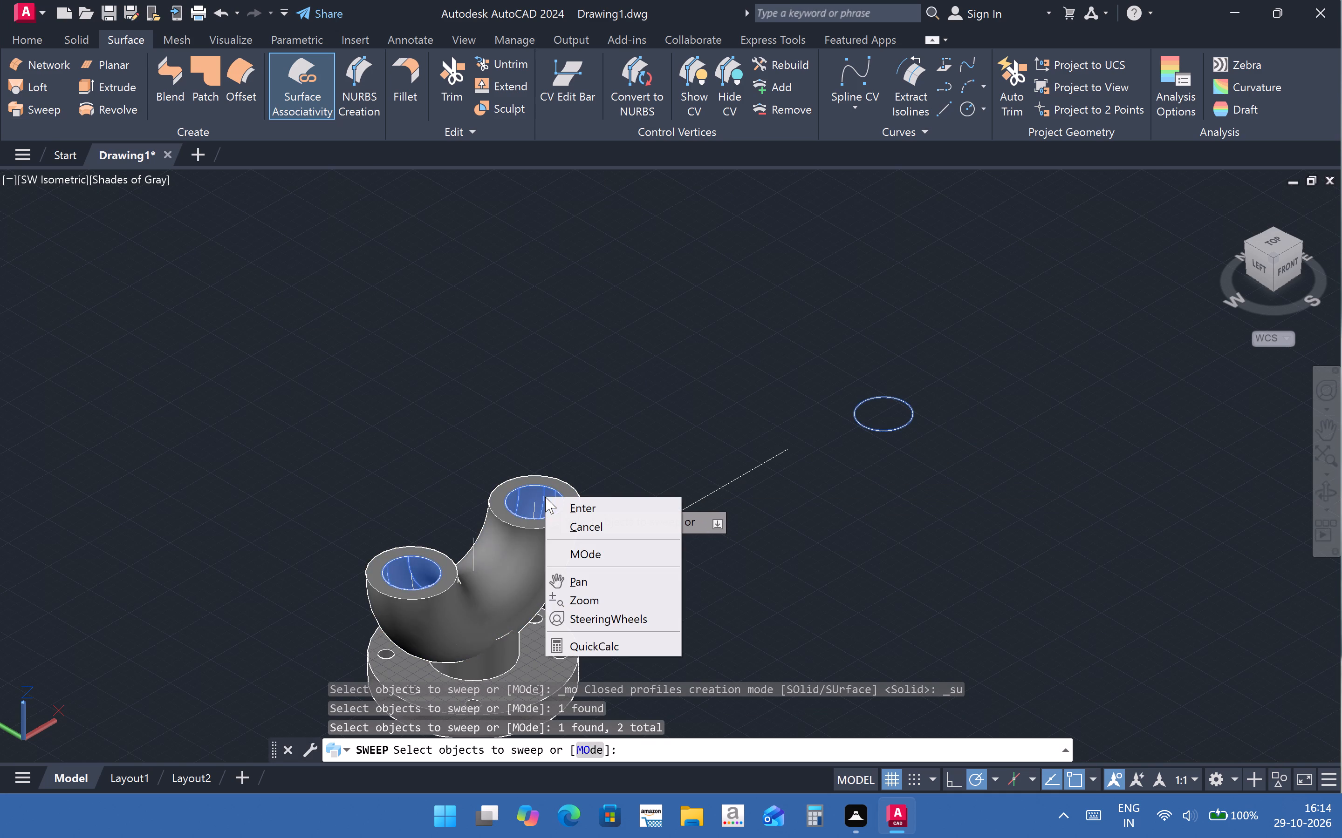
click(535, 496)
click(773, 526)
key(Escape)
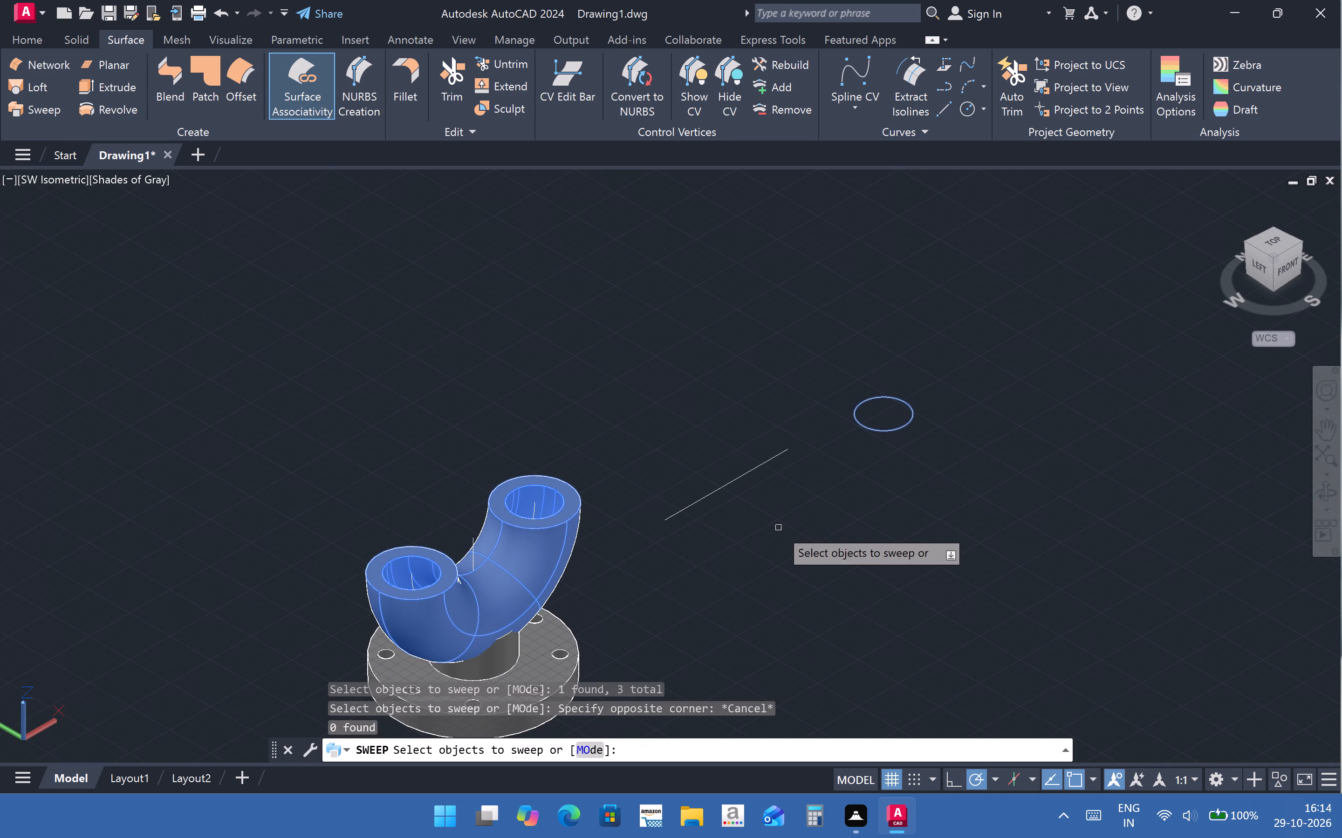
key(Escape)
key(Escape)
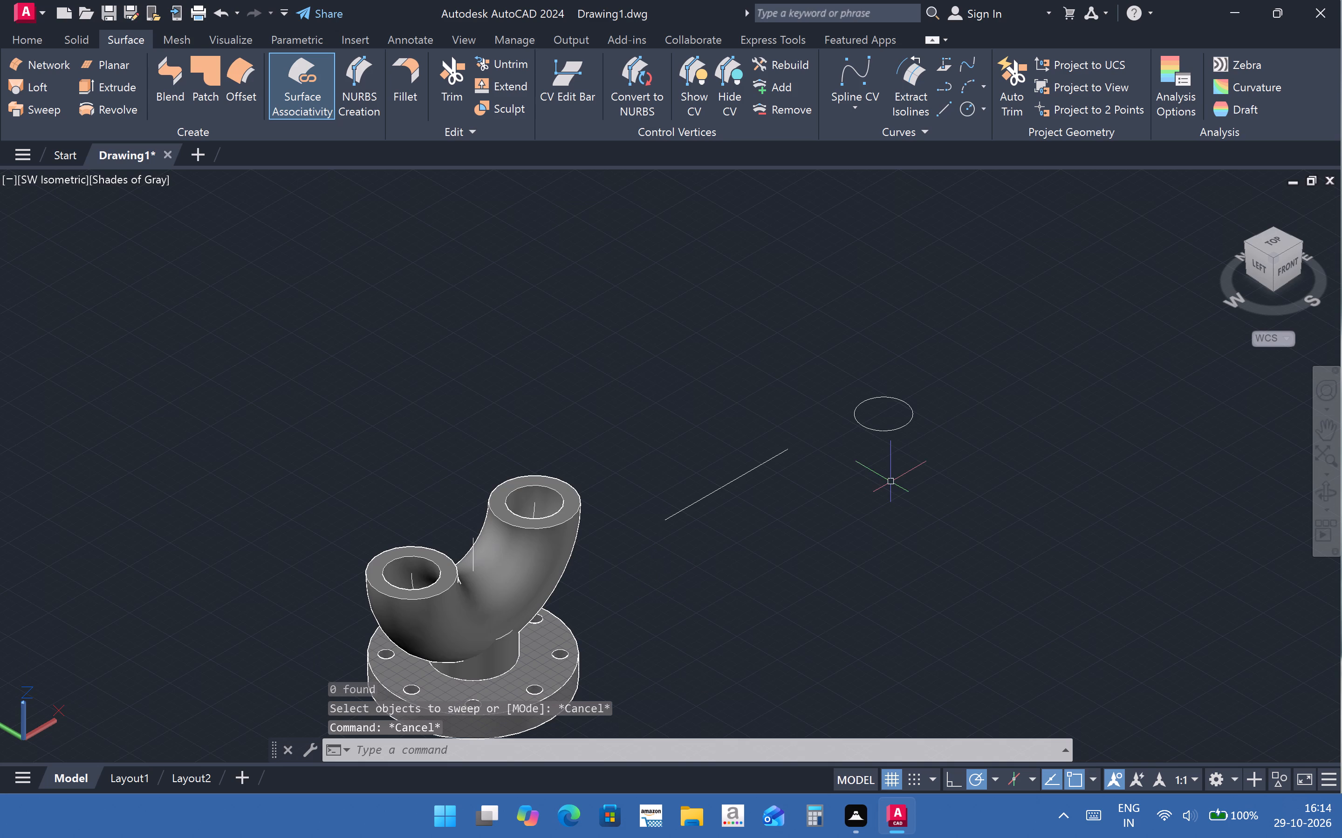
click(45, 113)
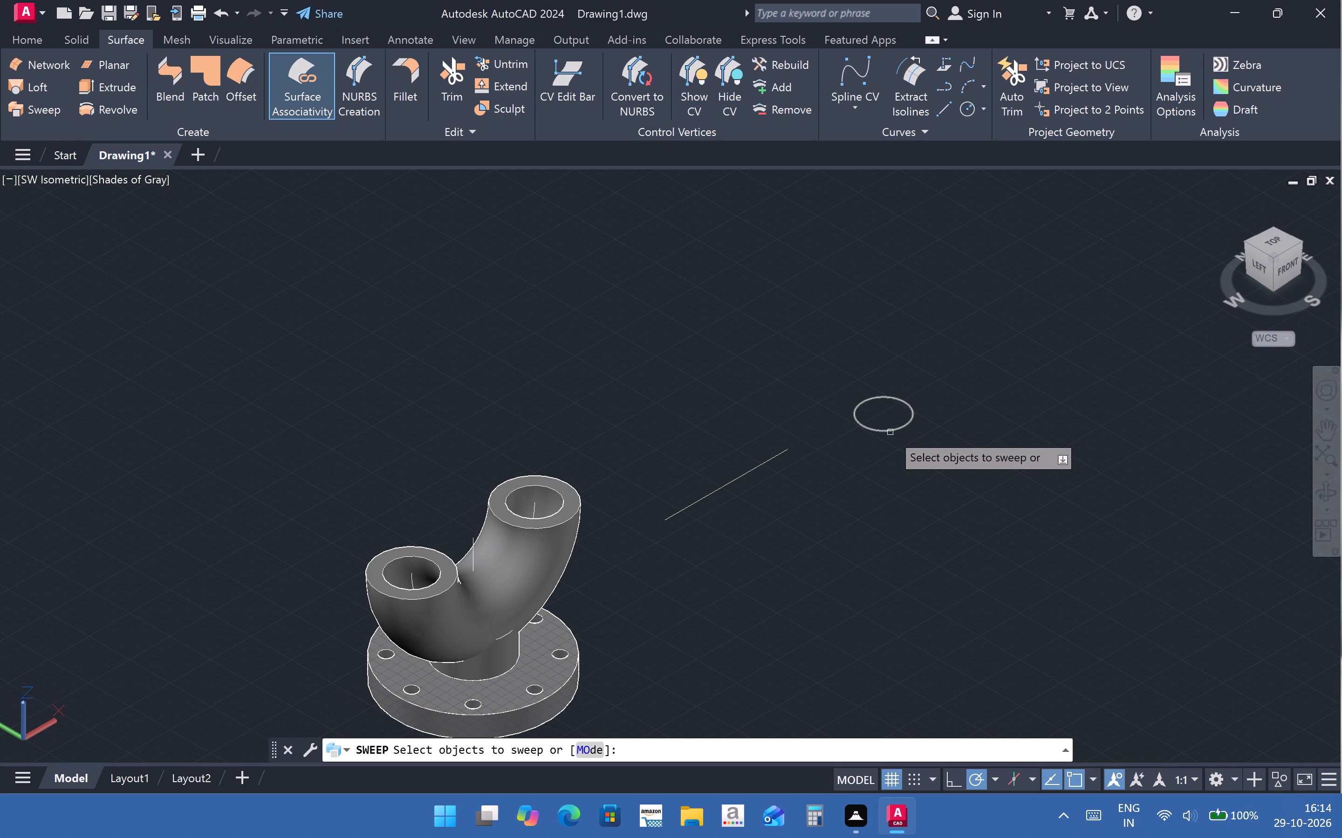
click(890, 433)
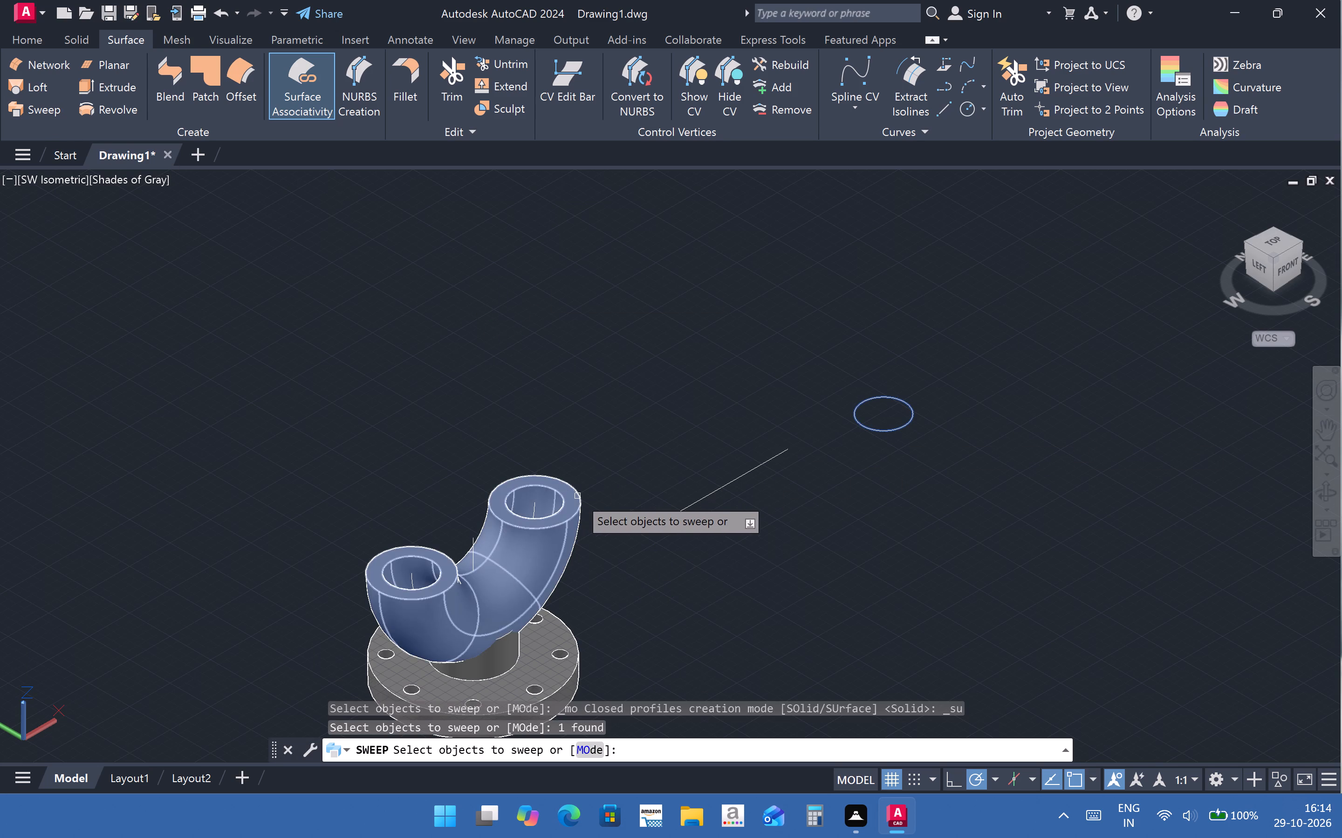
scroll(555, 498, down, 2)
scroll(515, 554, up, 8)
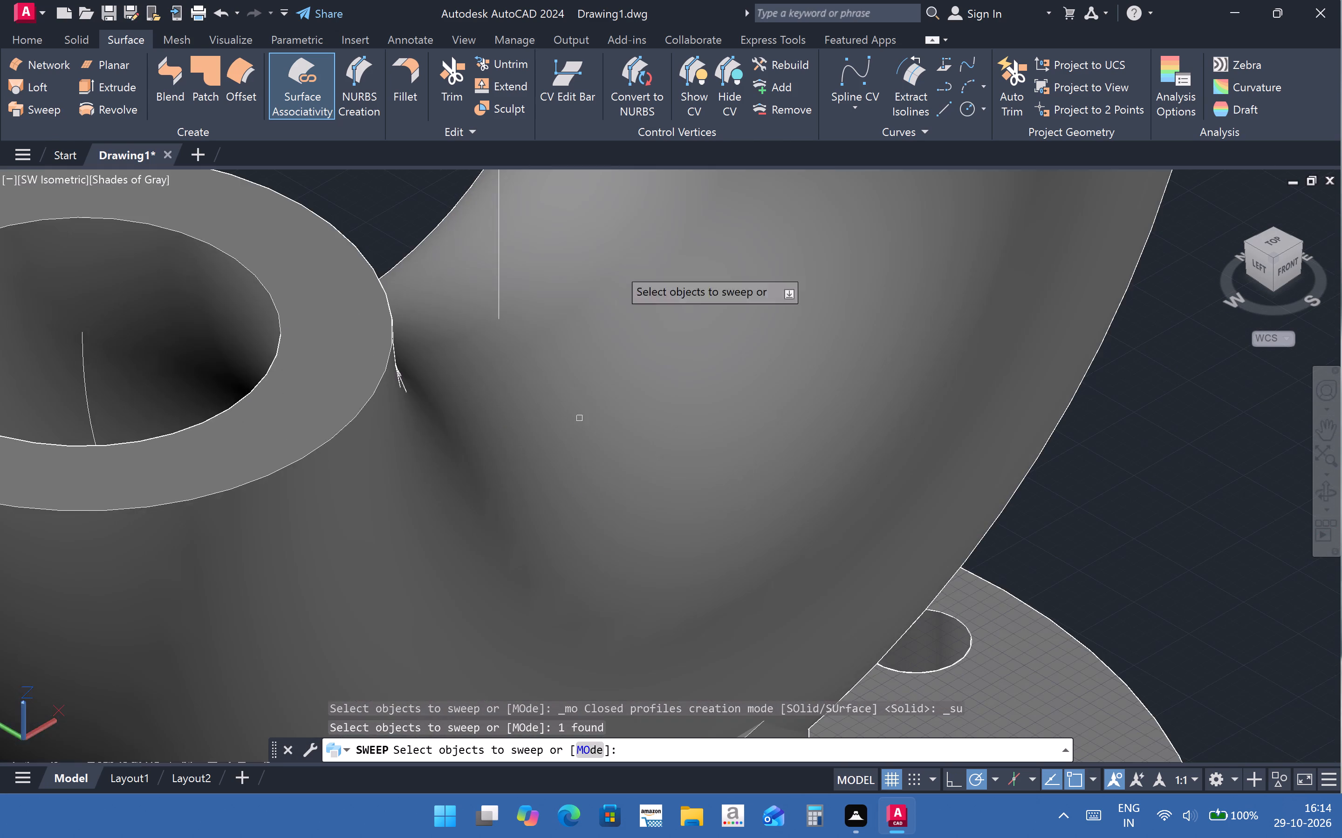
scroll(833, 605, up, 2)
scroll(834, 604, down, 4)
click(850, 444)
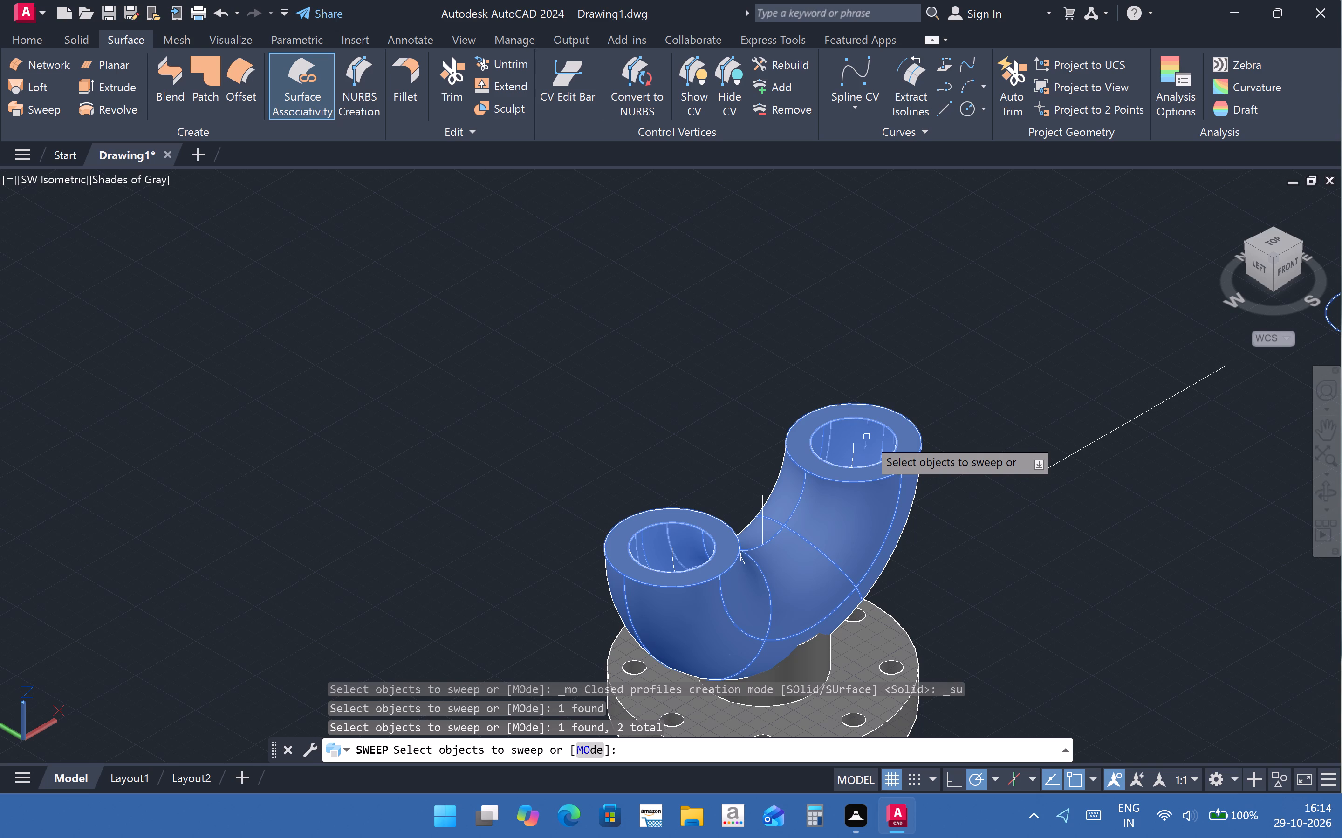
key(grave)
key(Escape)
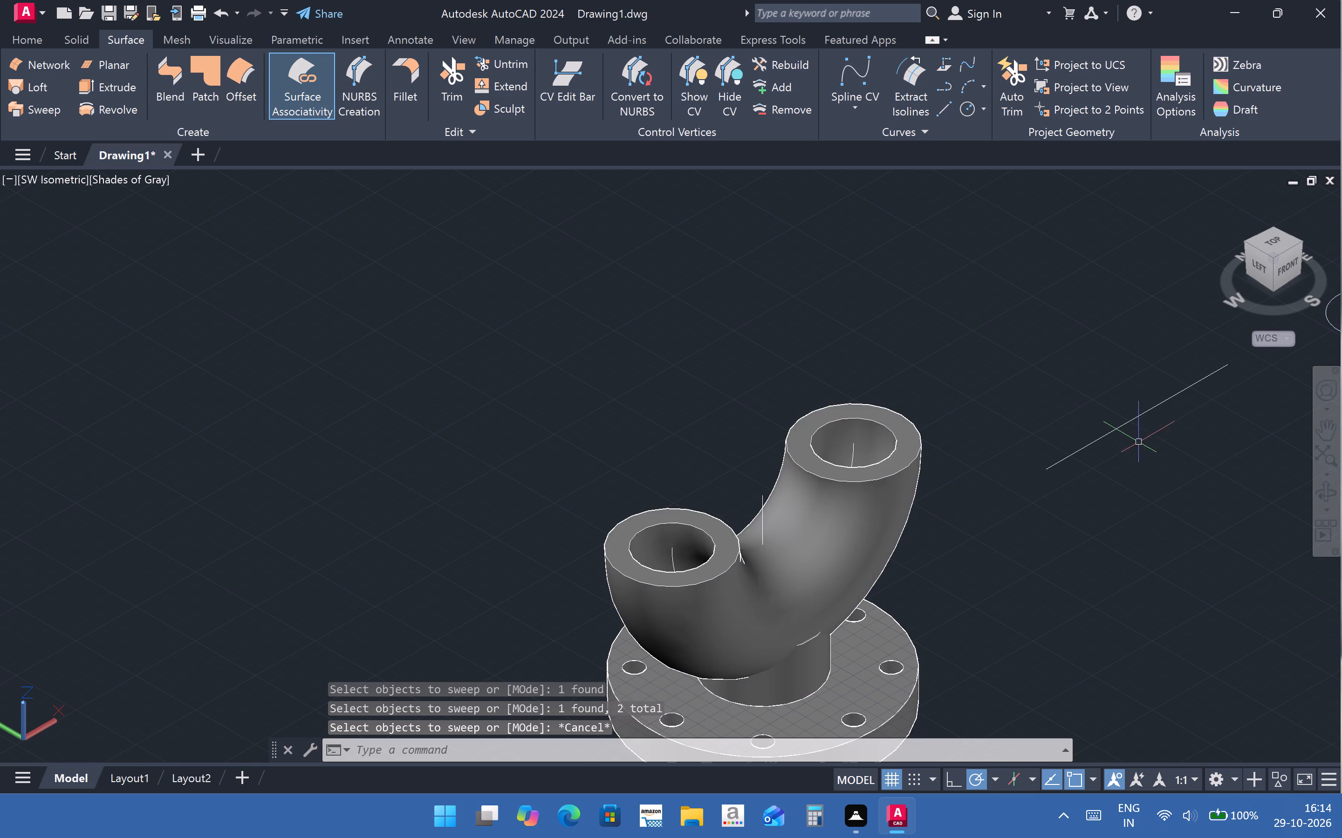
Sweep the separate circle as a surface along the curved path inside the pipe bend's bore.
scroll(542, 471, up, 3)
scroll(571, 470, down, 2)
scroll(794, 543, down, 2)
scroll(1105, 552, up, 1)
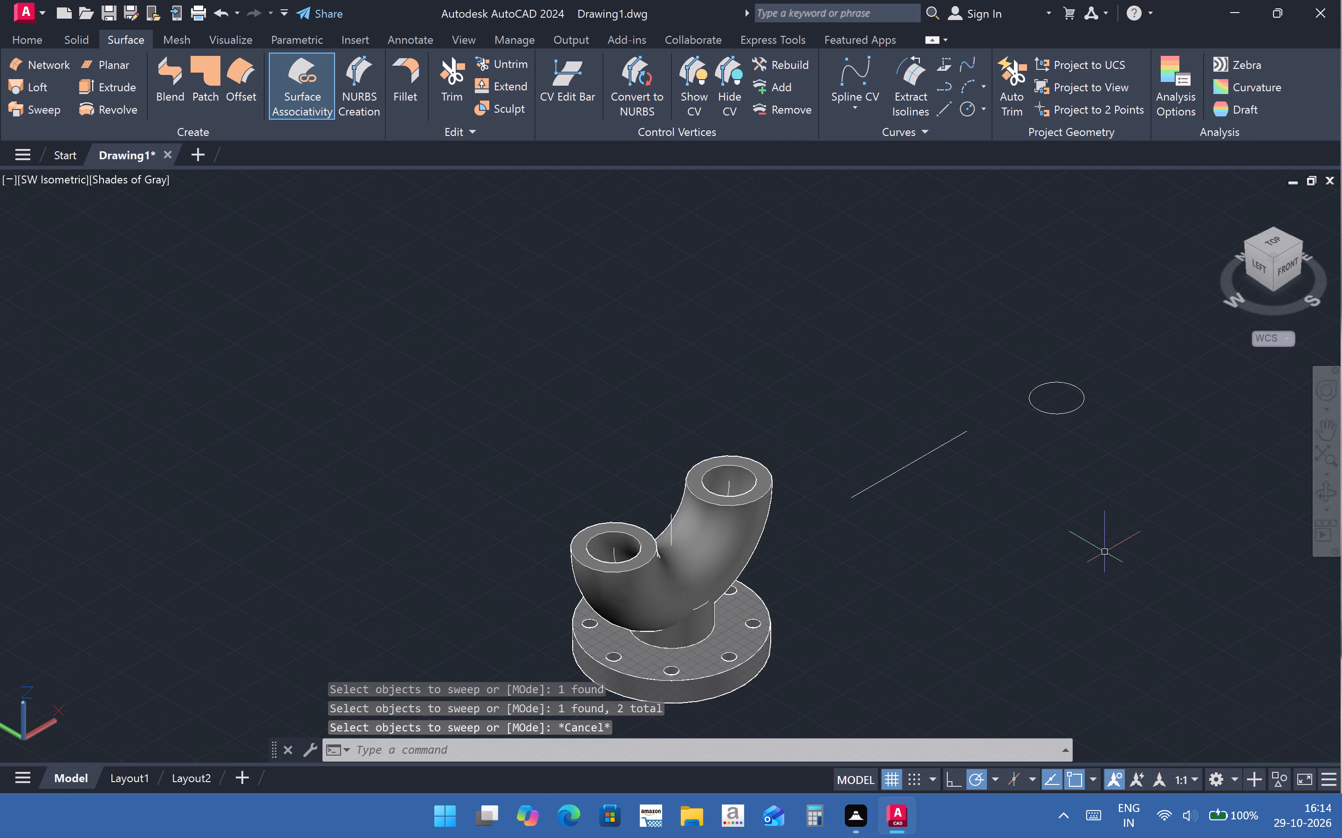
click(27, 111)
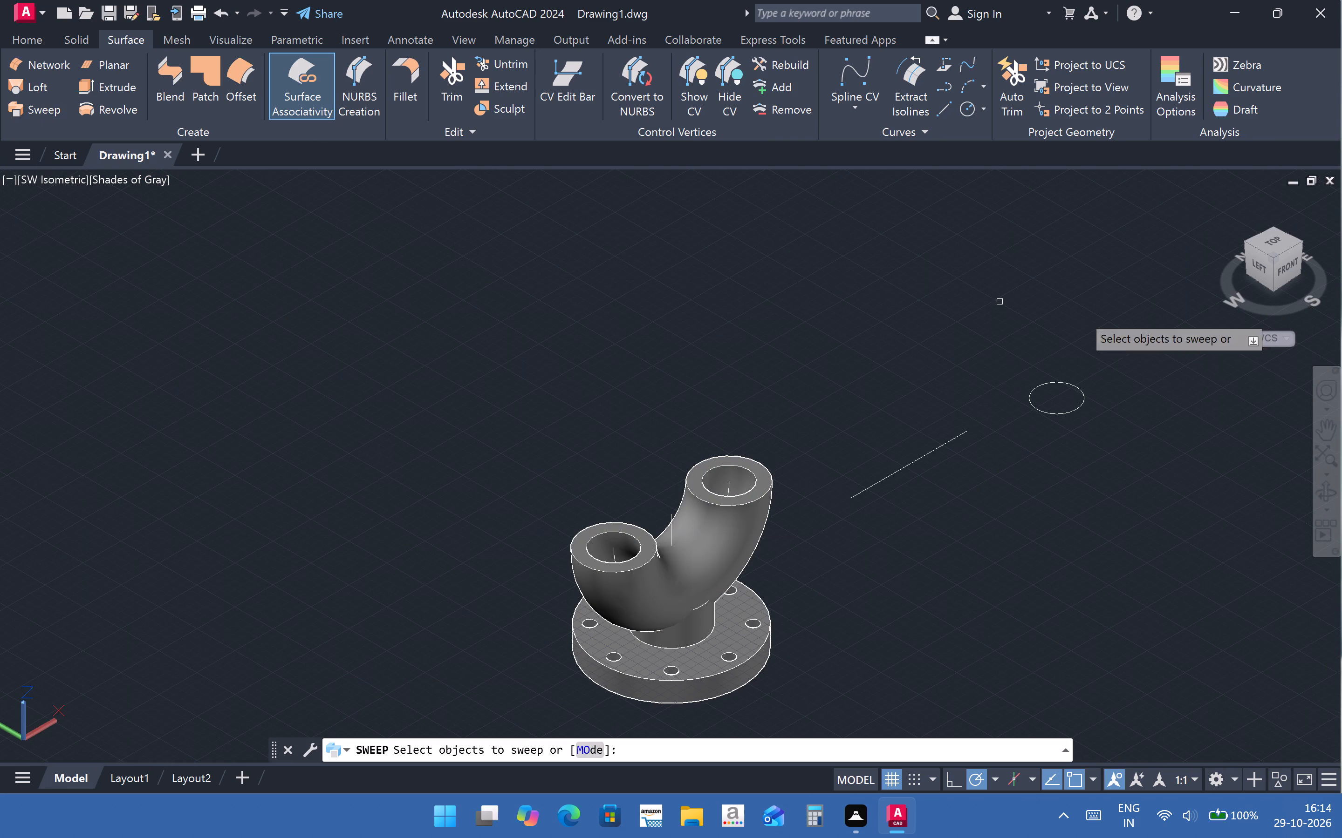
click(1078, 408)
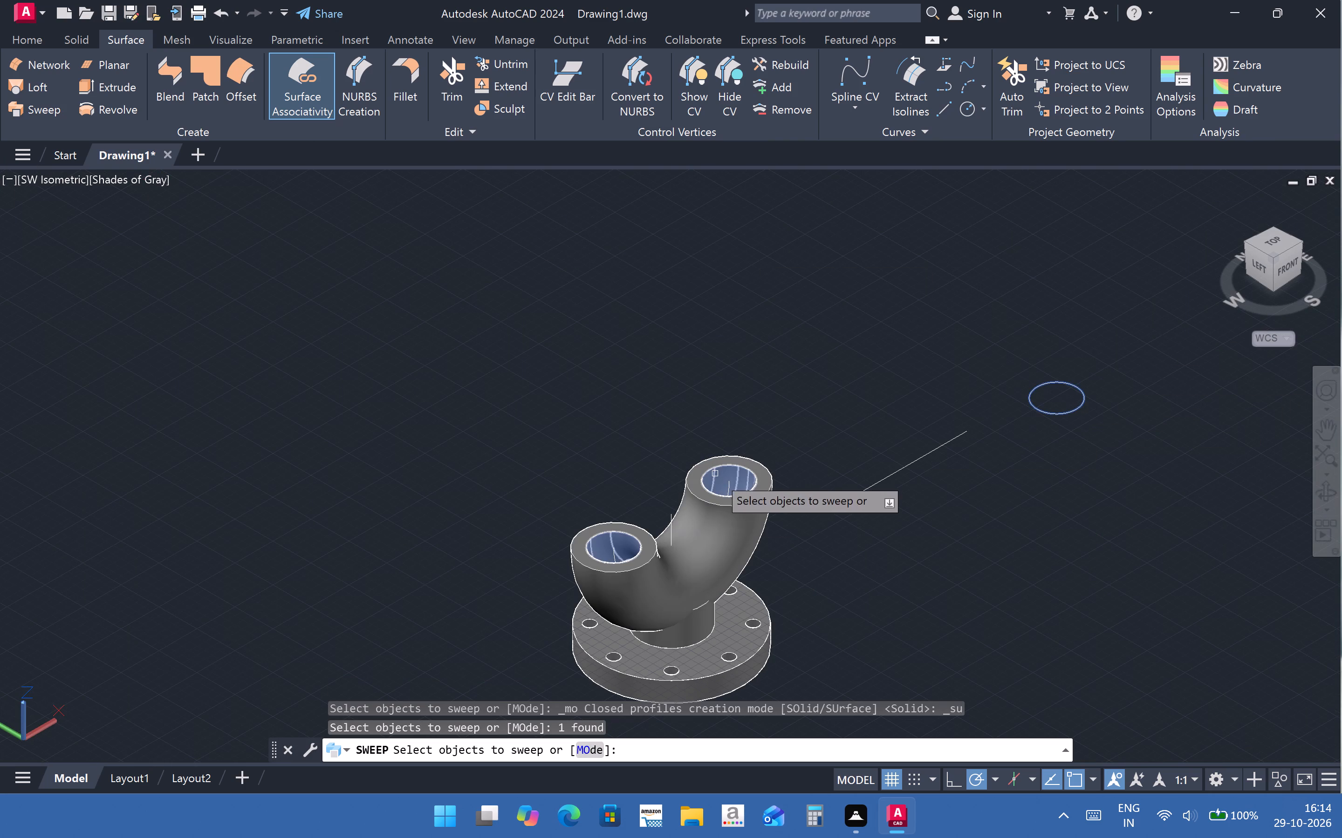
scroll(792, 506, up, 1)
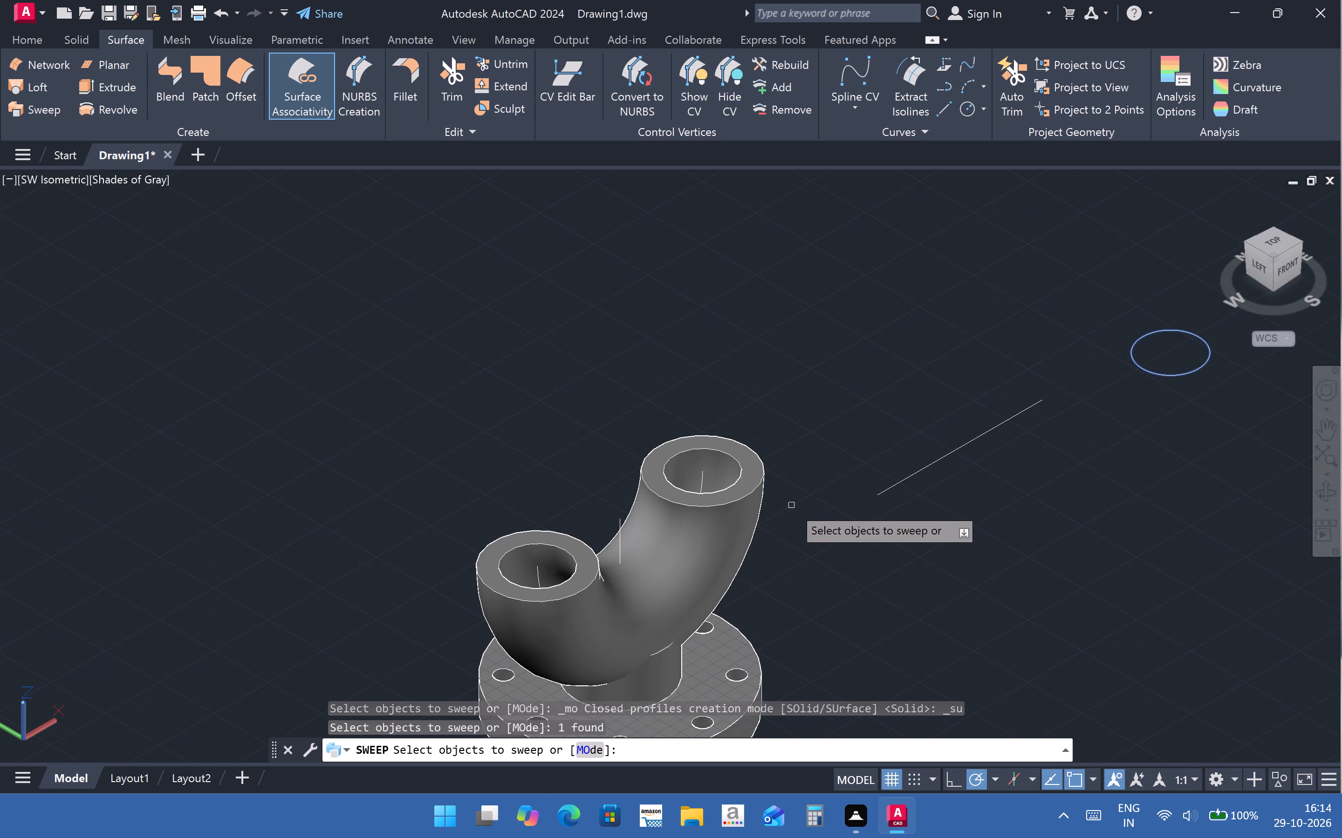
key(Return)
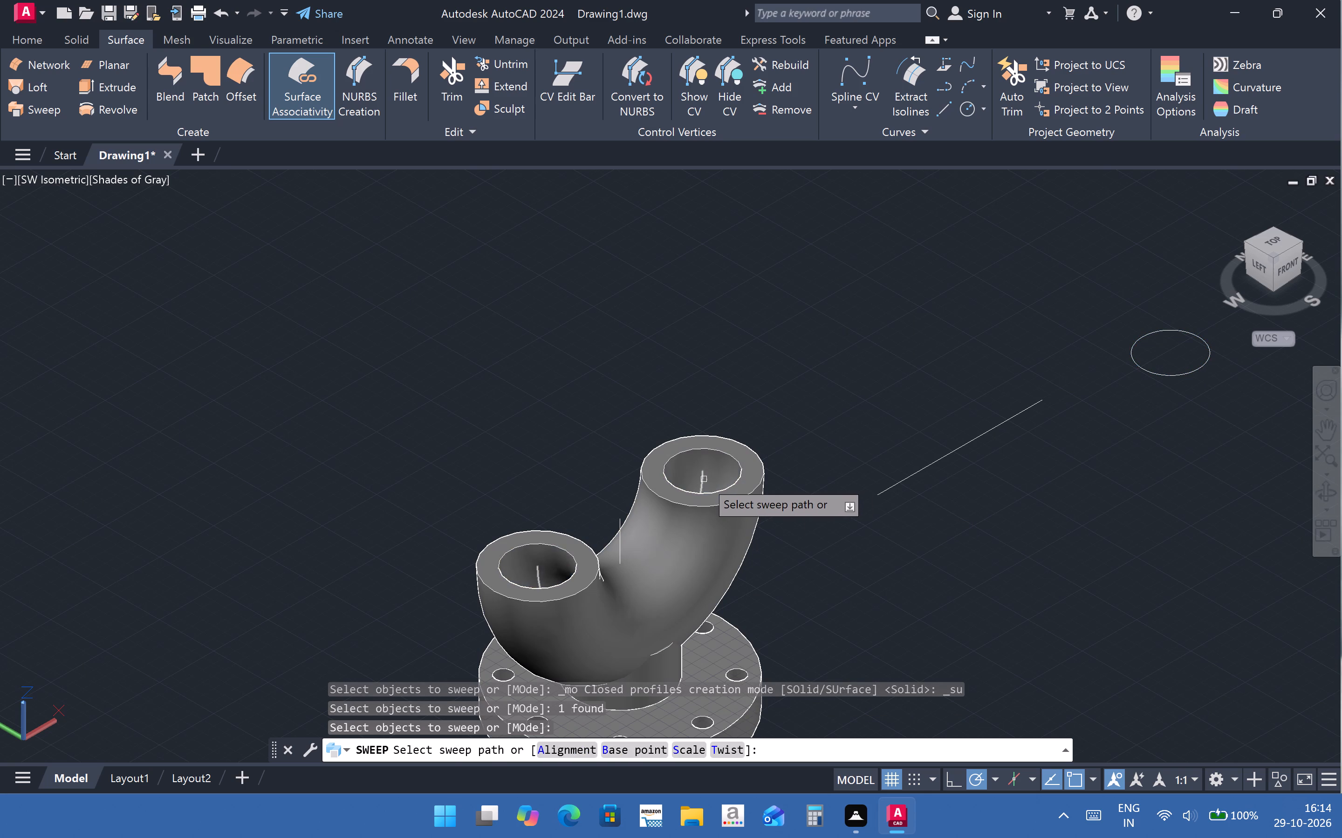
click(704, 480)
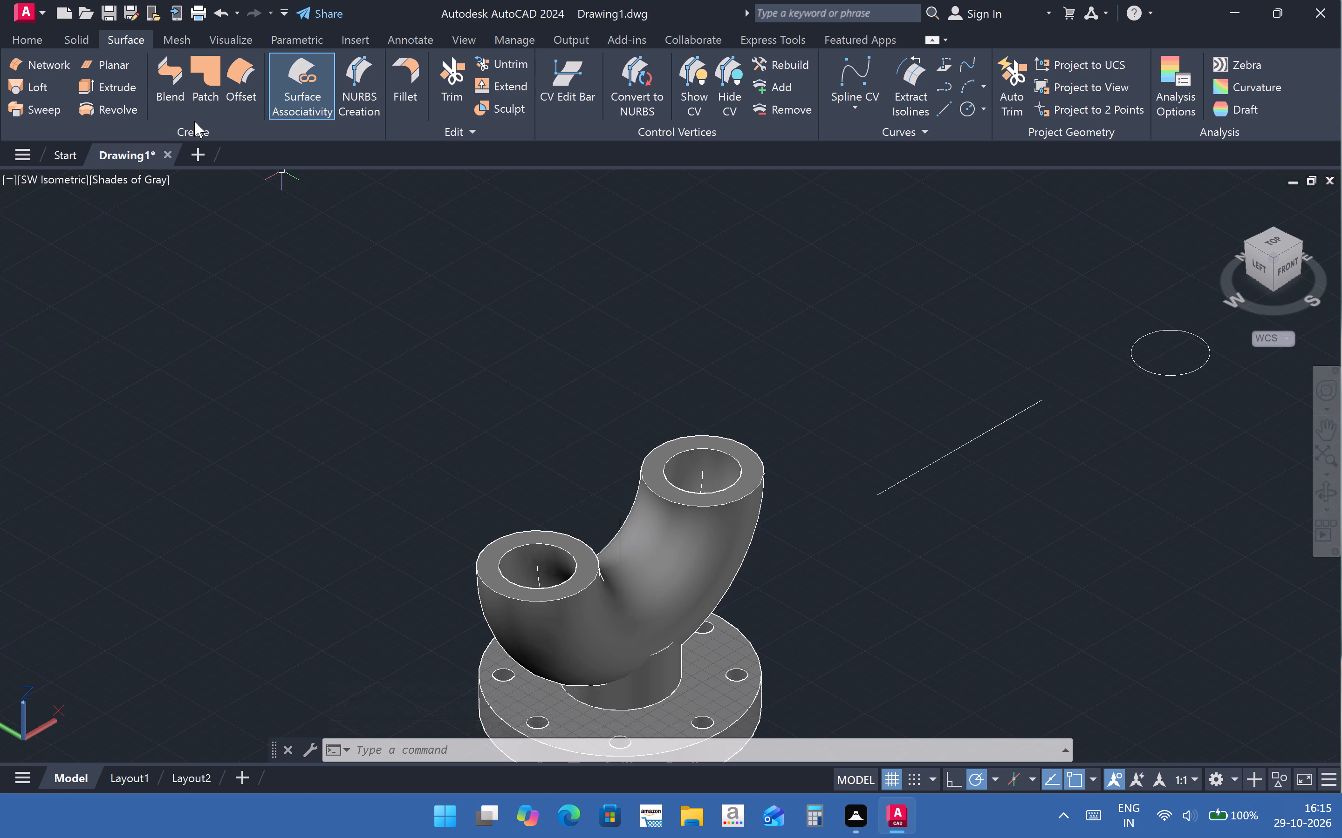
key(Escape)
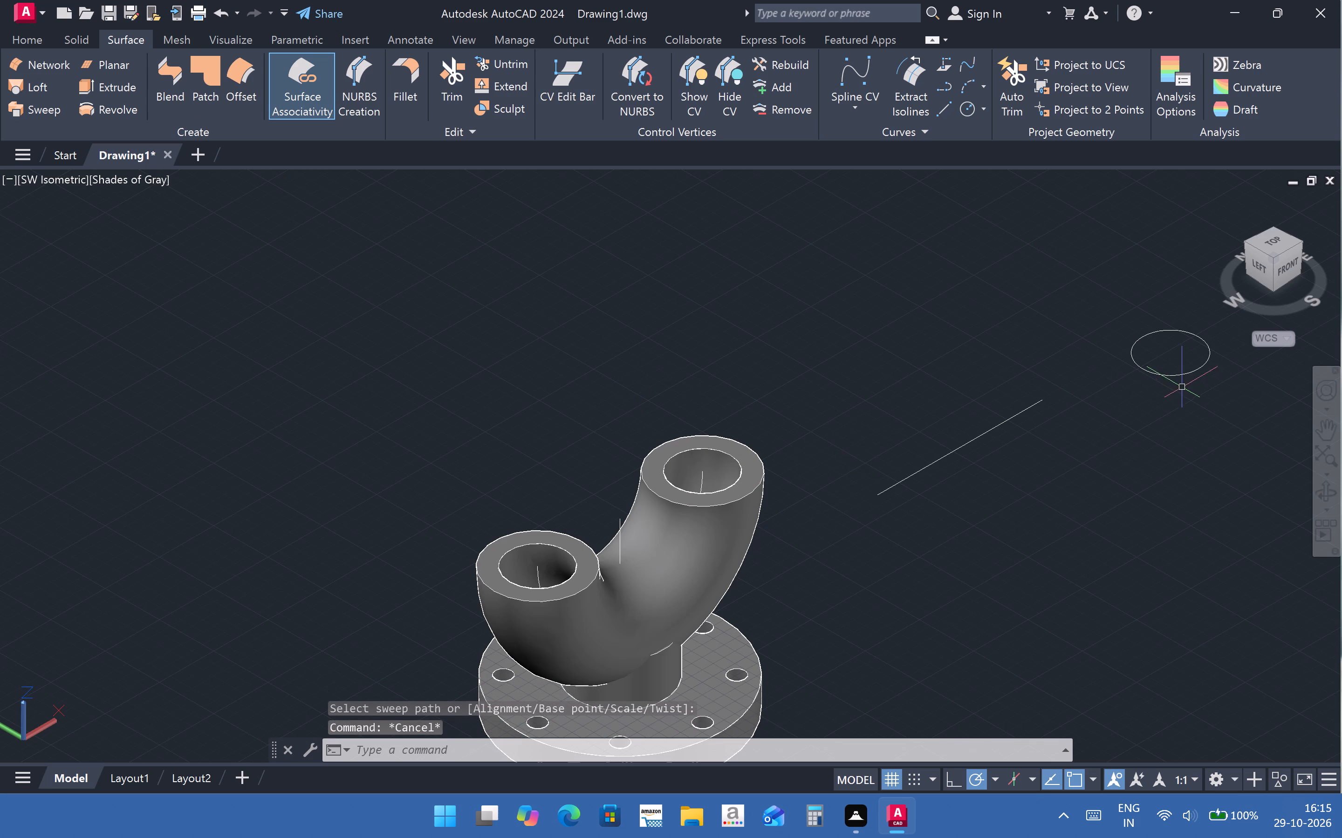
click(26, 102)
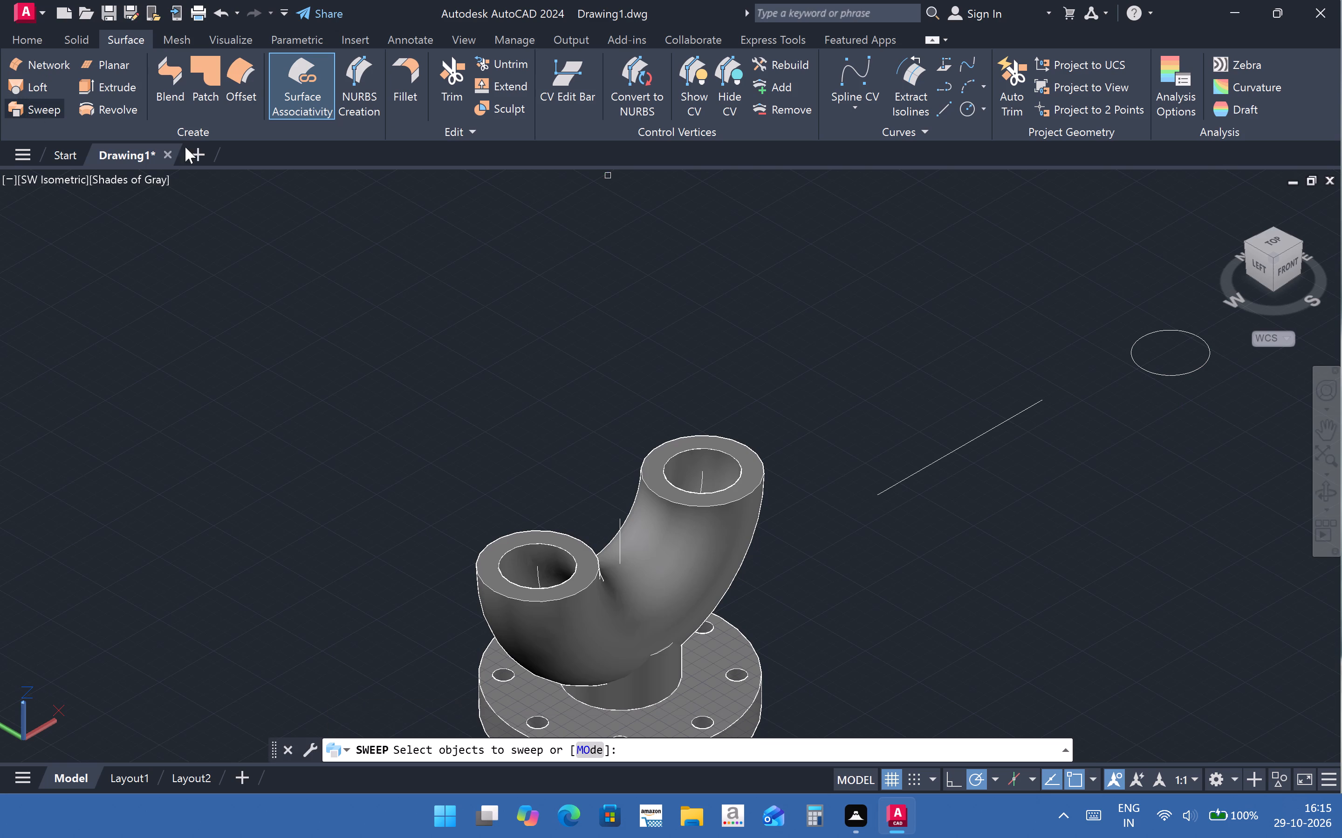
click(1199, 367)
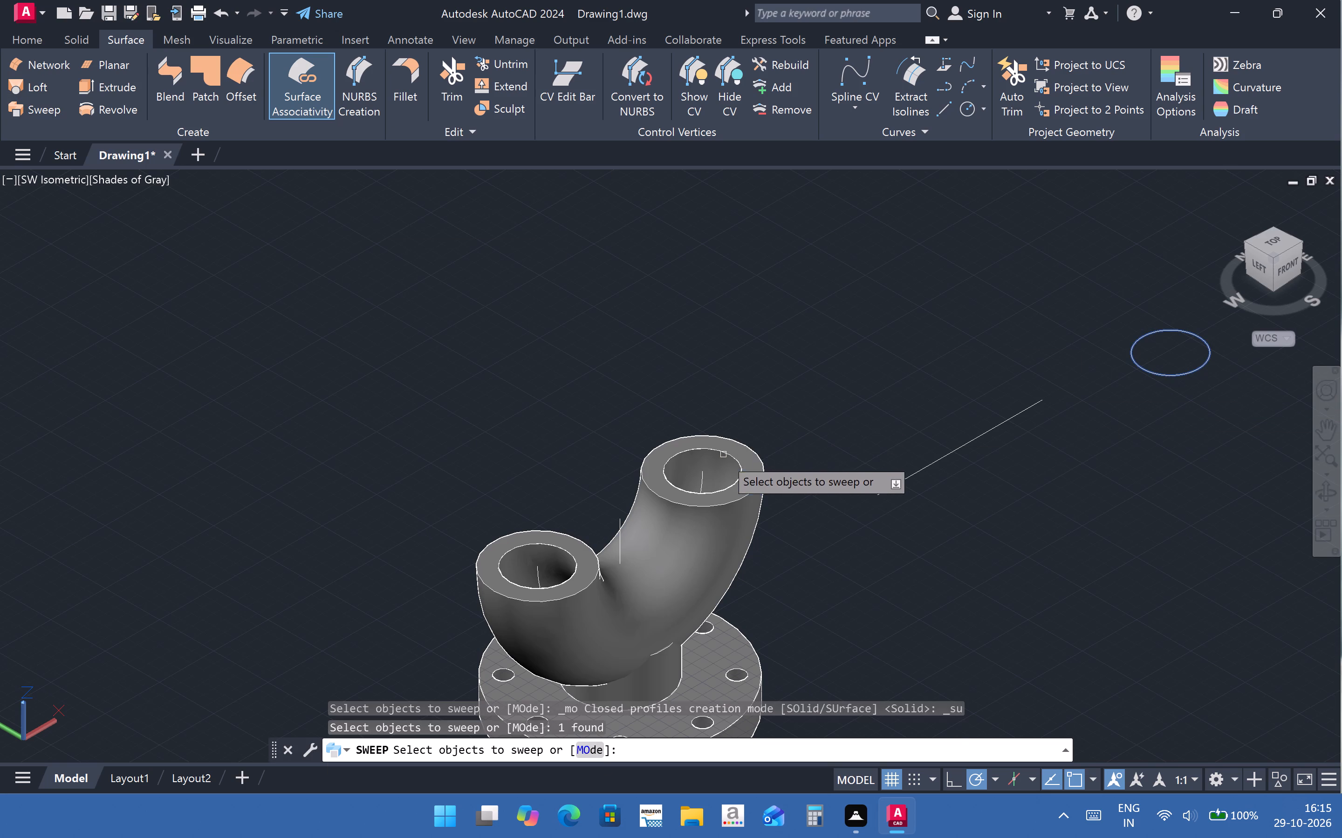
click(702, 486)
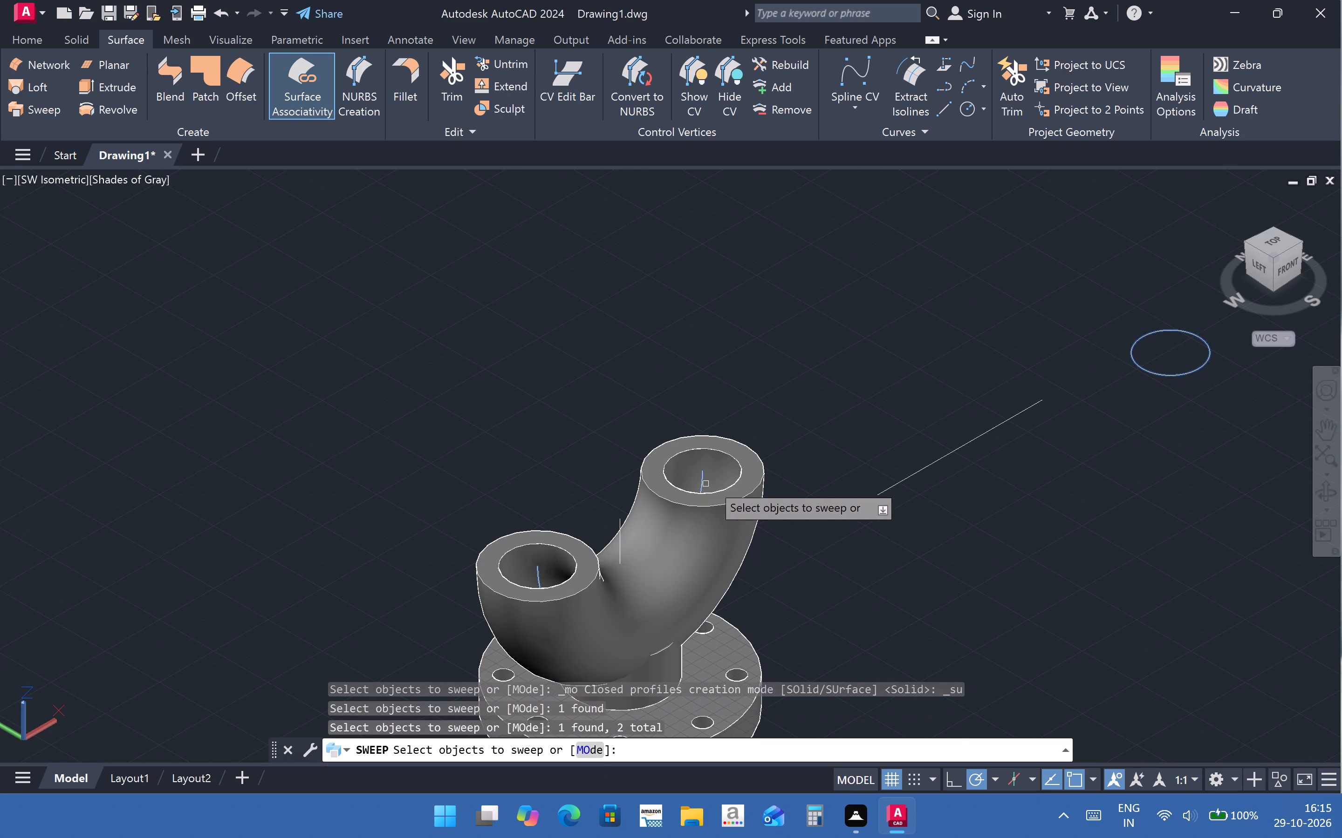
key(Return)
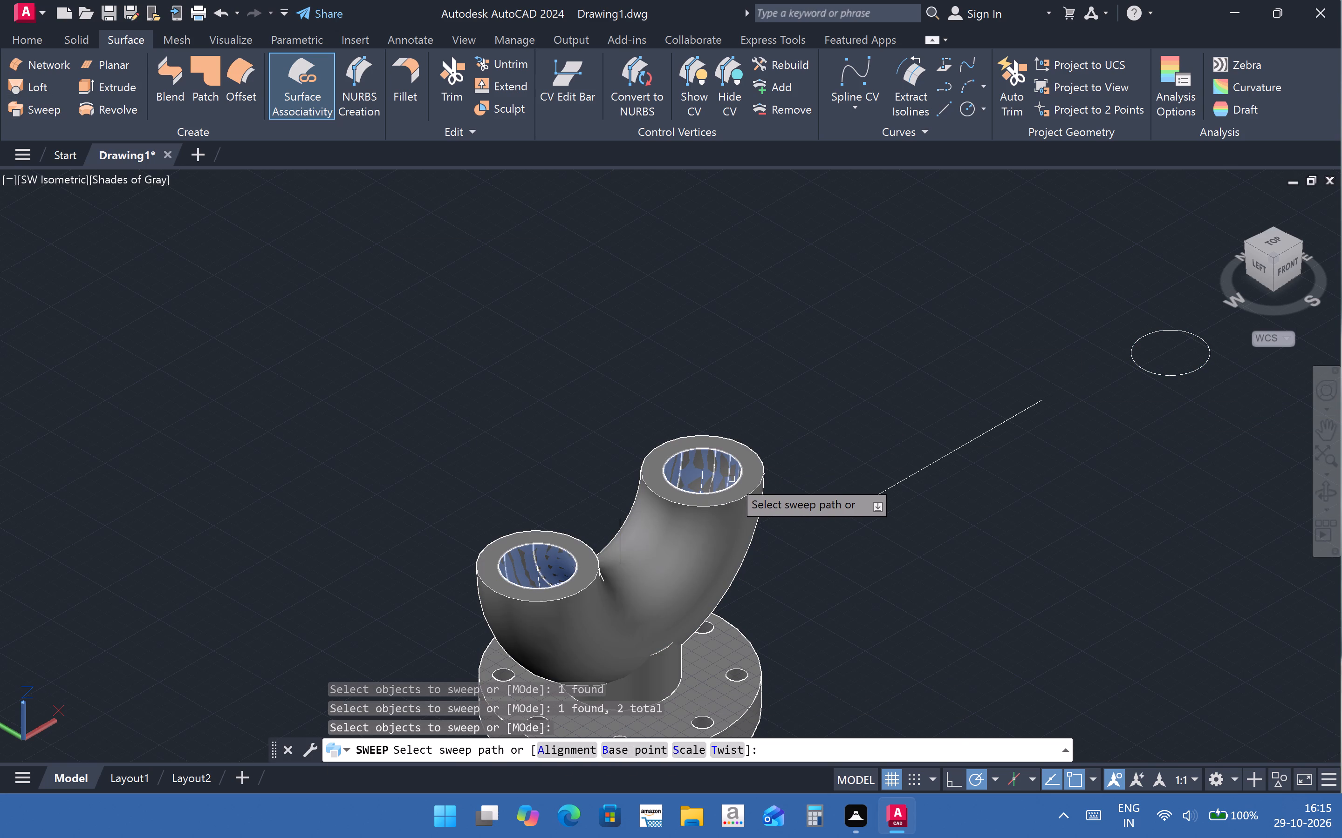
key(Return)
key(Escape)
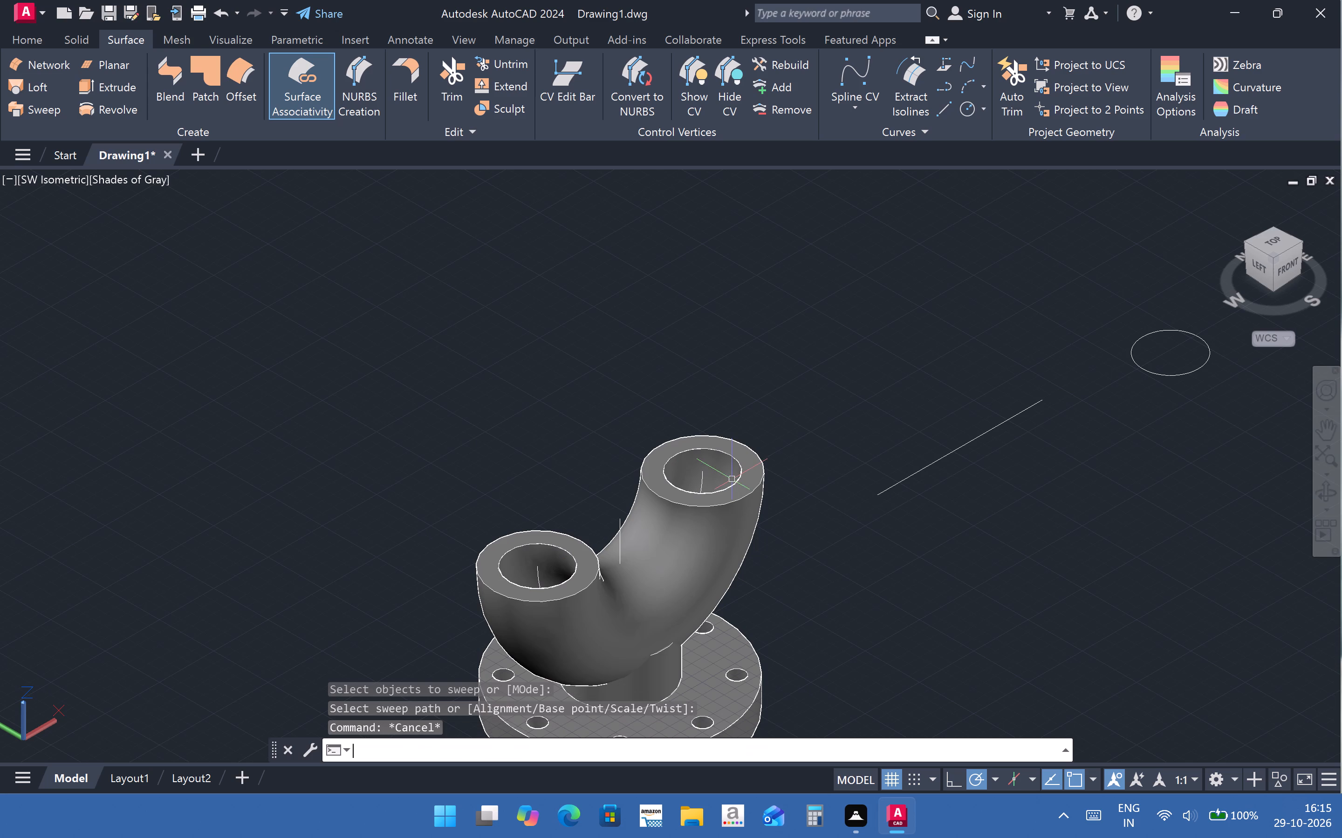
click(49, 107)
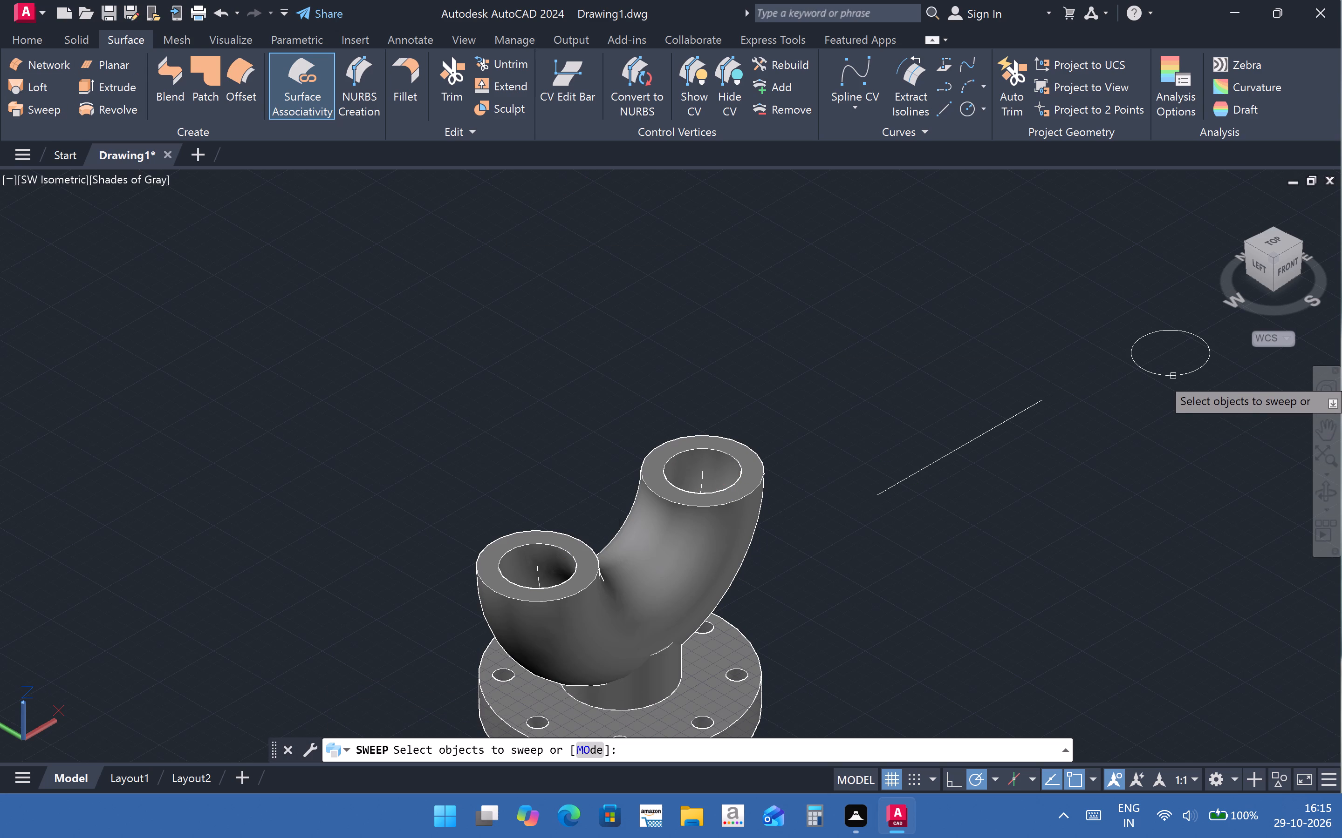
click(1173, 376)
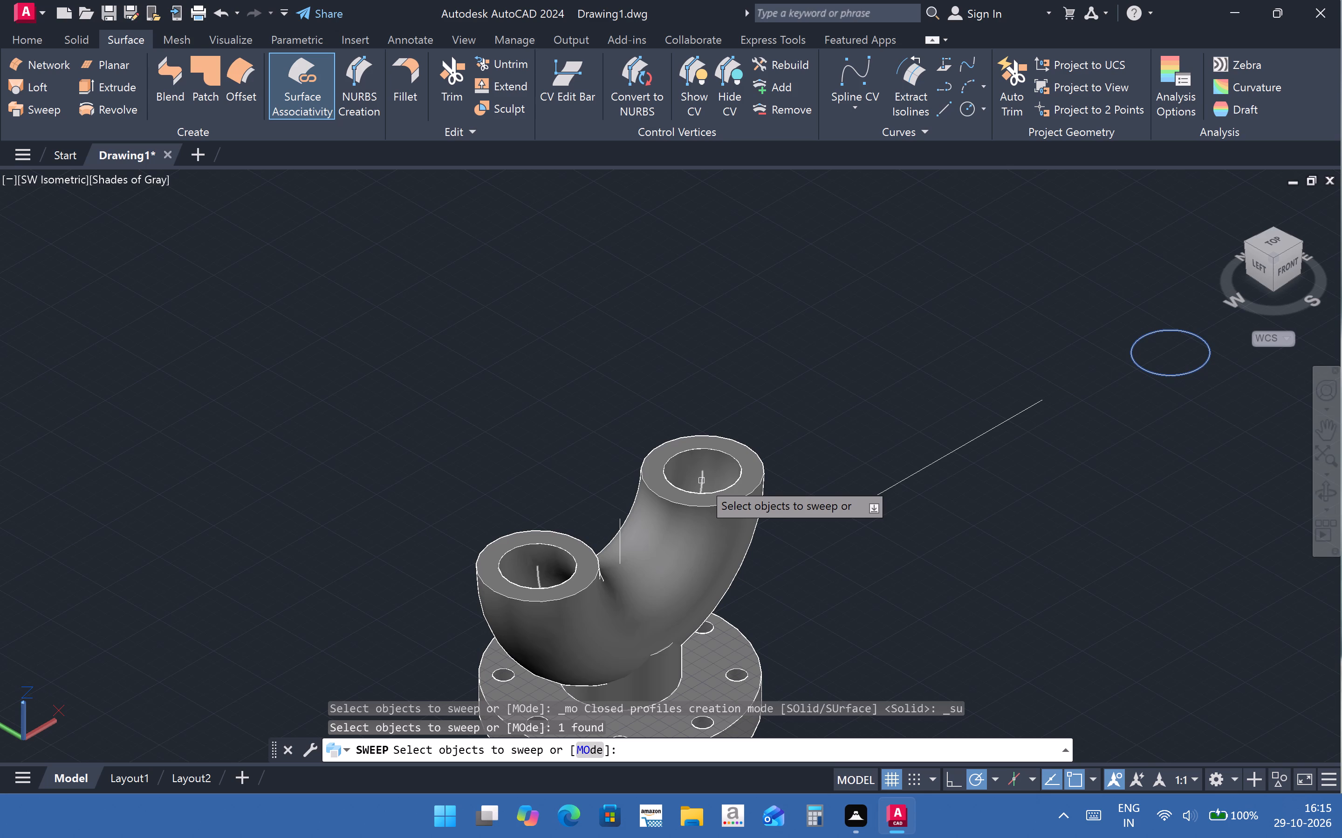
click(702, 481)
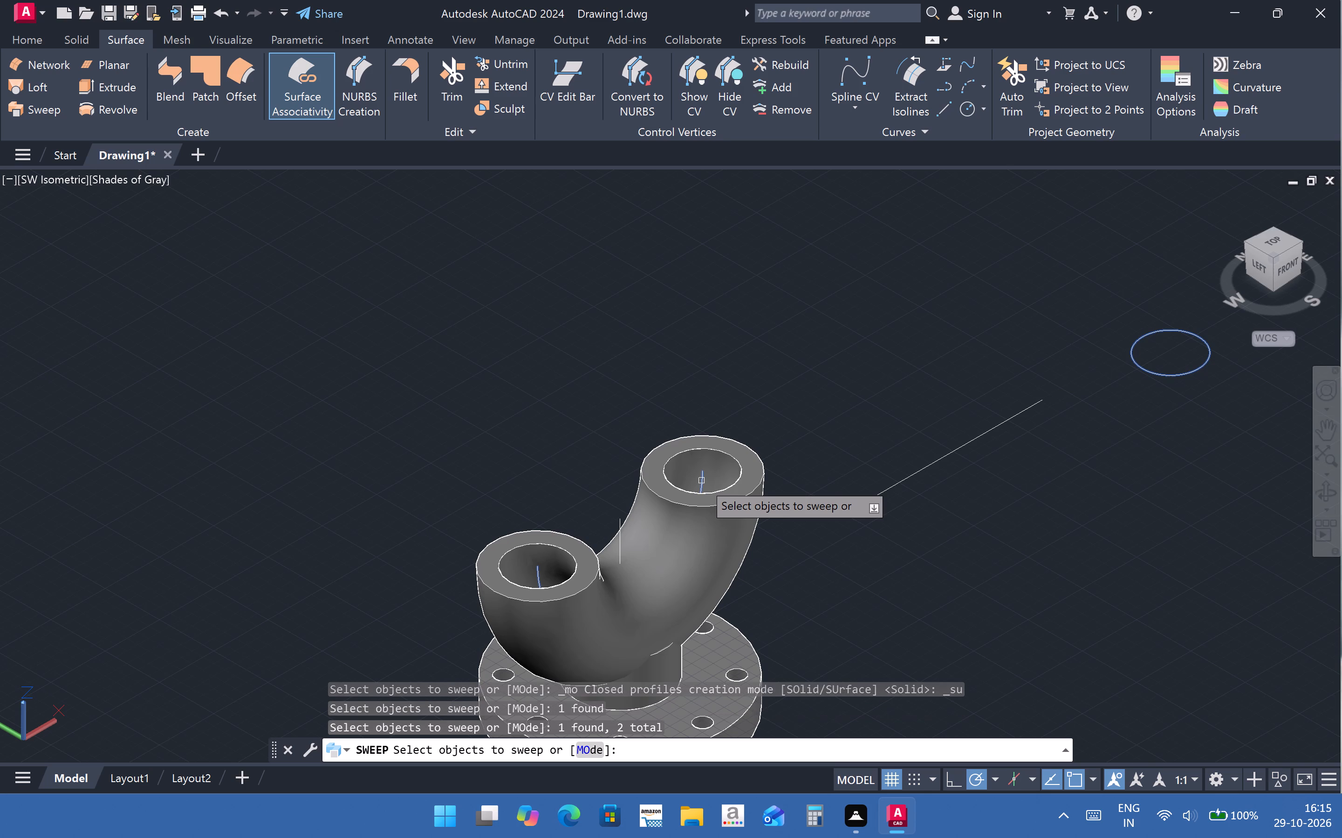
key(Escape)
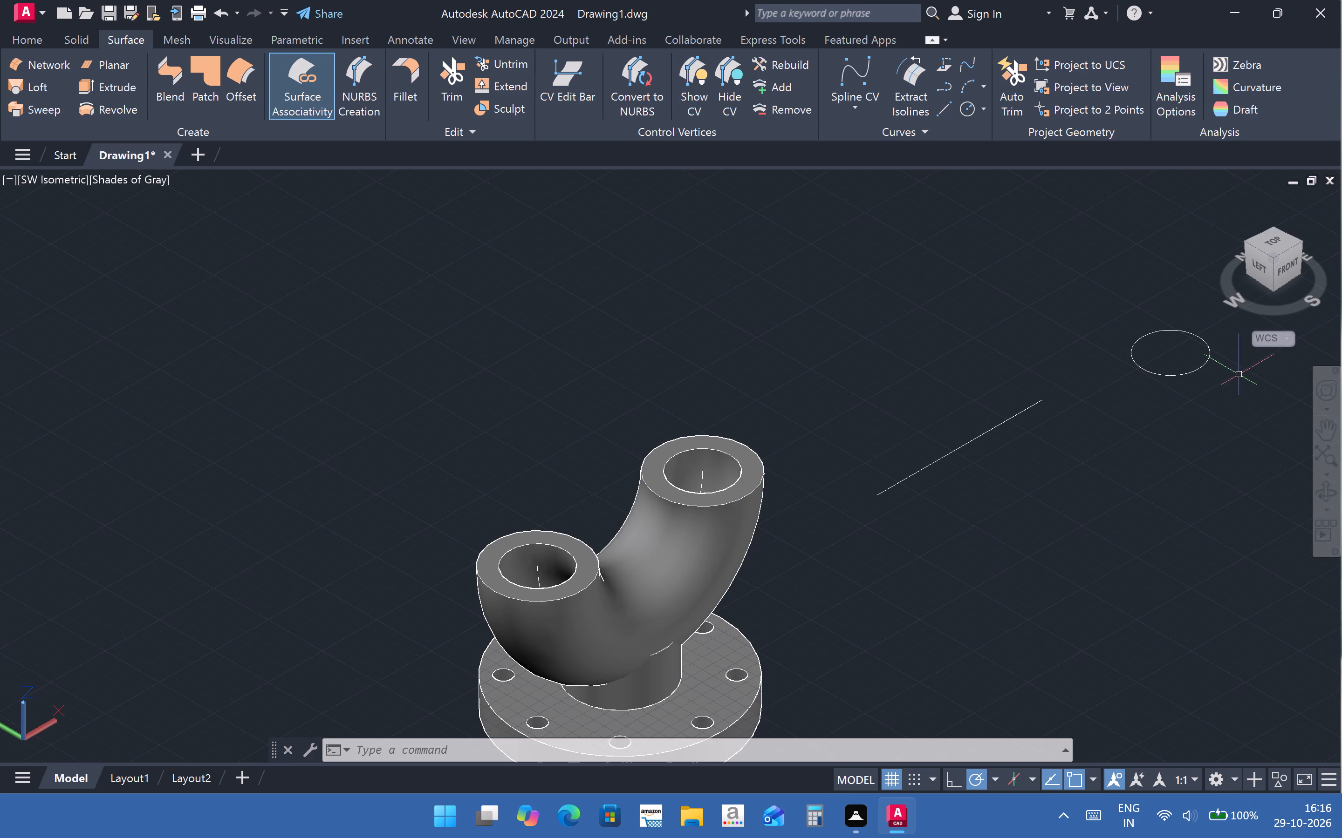
Erase the separate circle beyond the straight line, away from the pipe bend.
click(1206, 367)
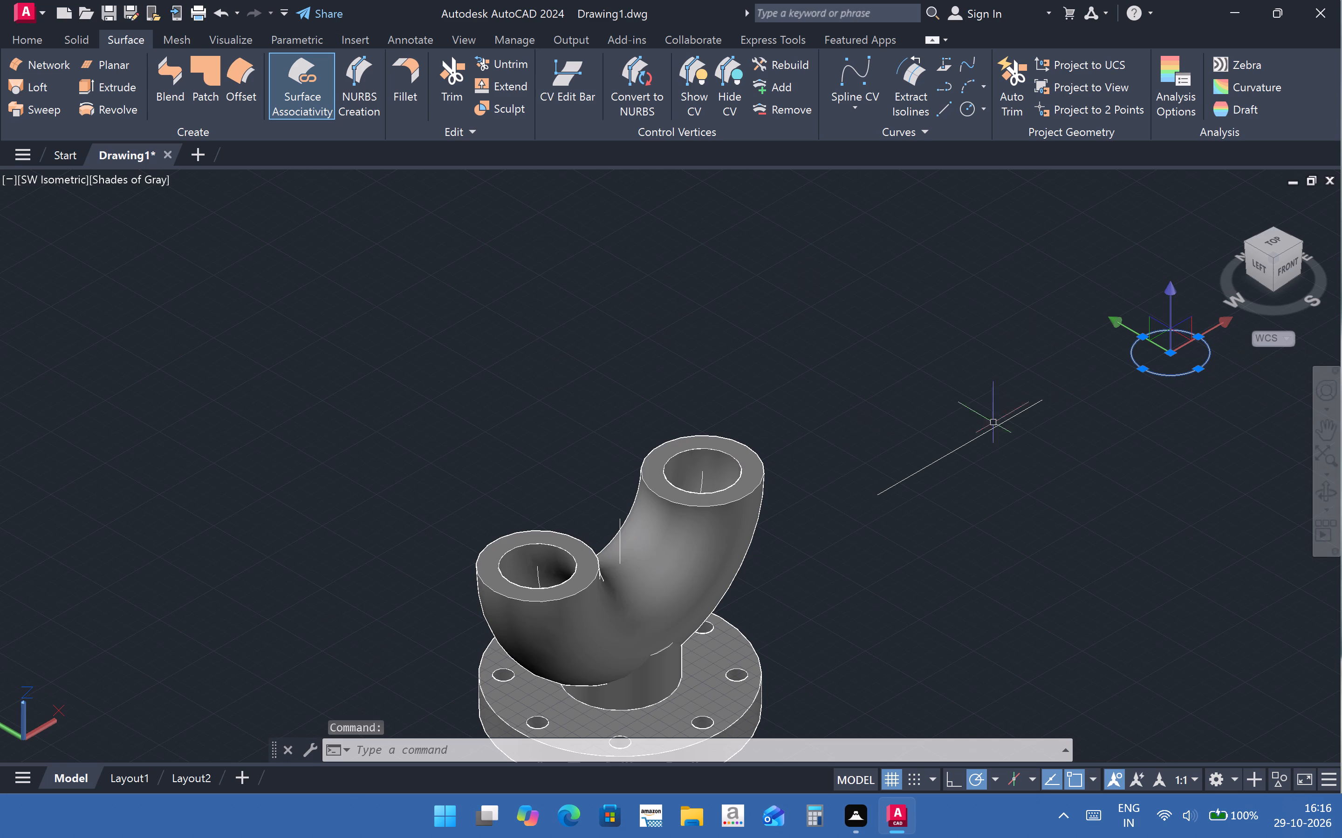
key(Delete)
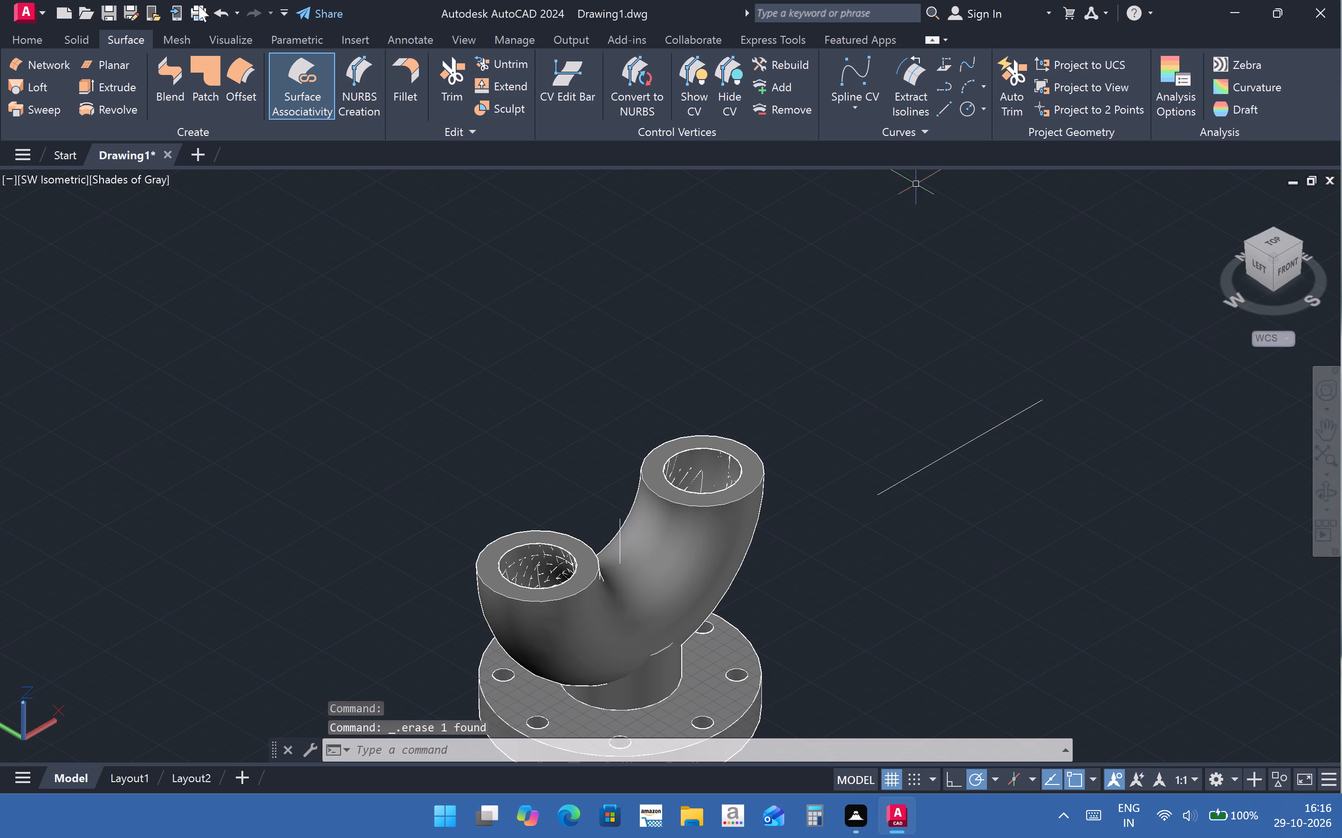
key(Escape)
key(Escape)
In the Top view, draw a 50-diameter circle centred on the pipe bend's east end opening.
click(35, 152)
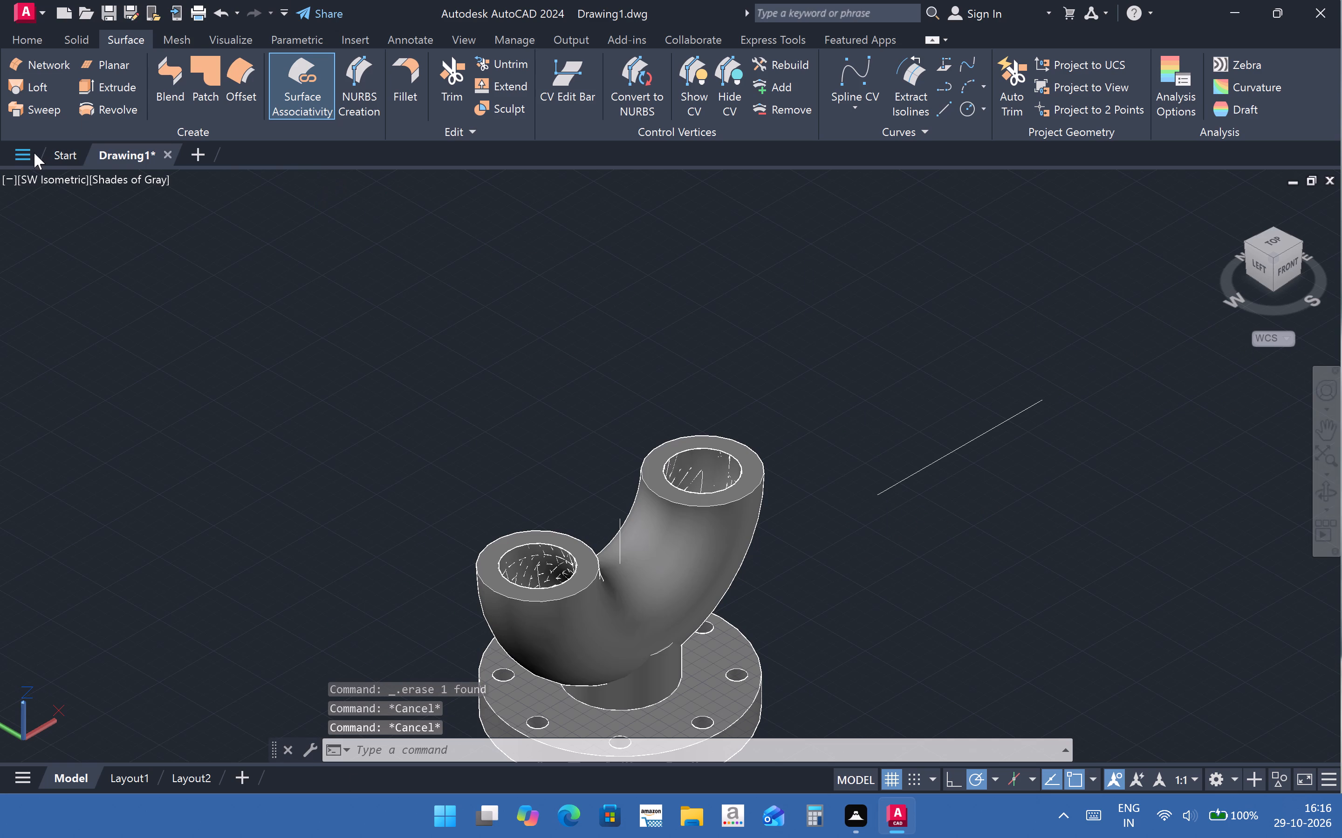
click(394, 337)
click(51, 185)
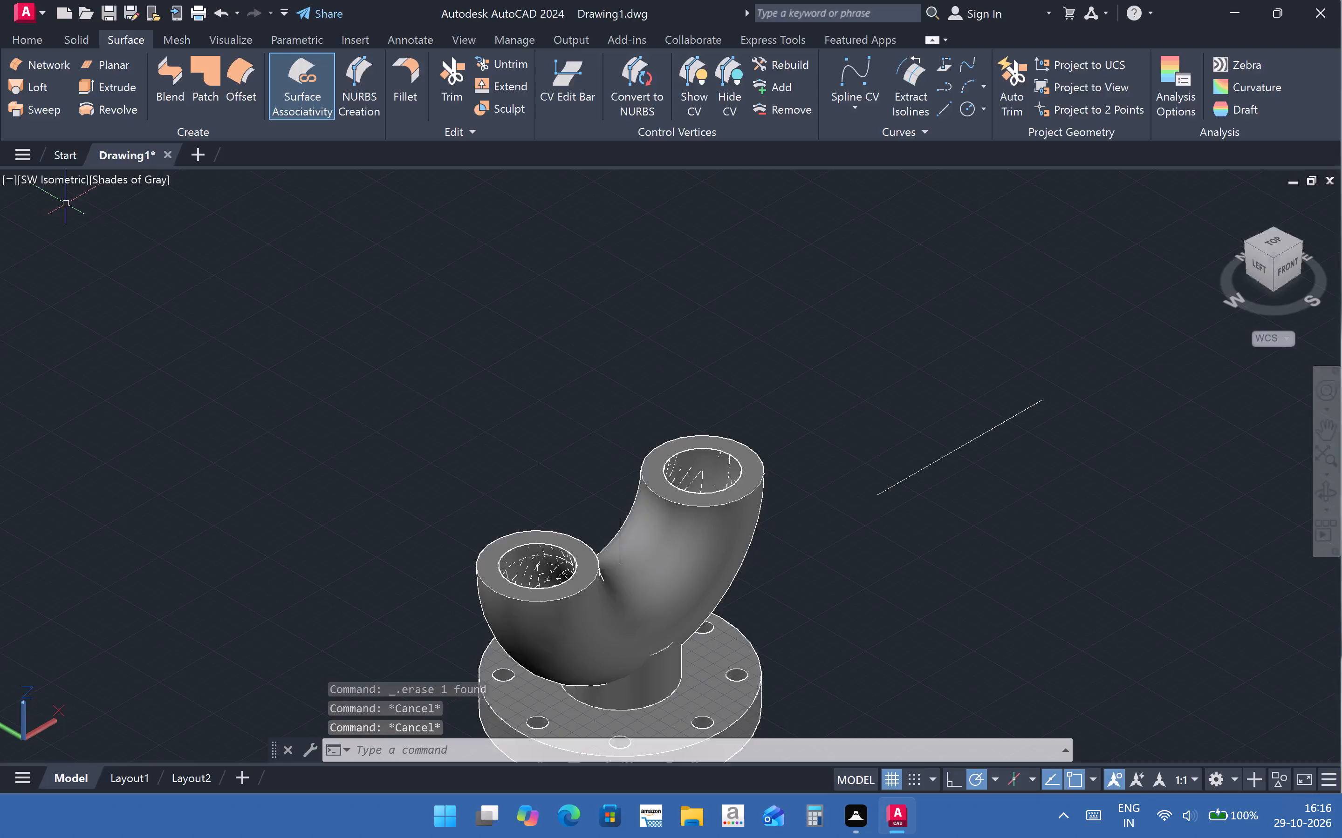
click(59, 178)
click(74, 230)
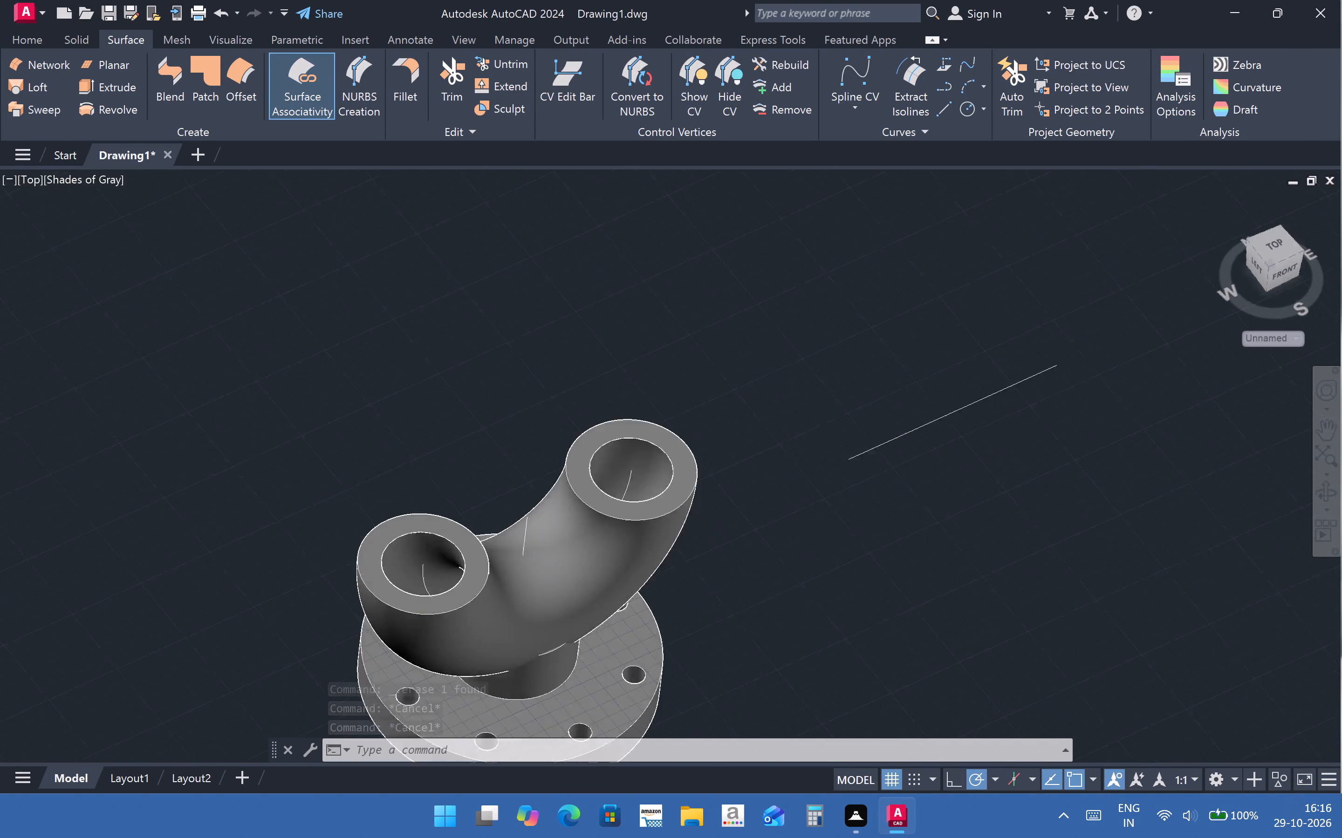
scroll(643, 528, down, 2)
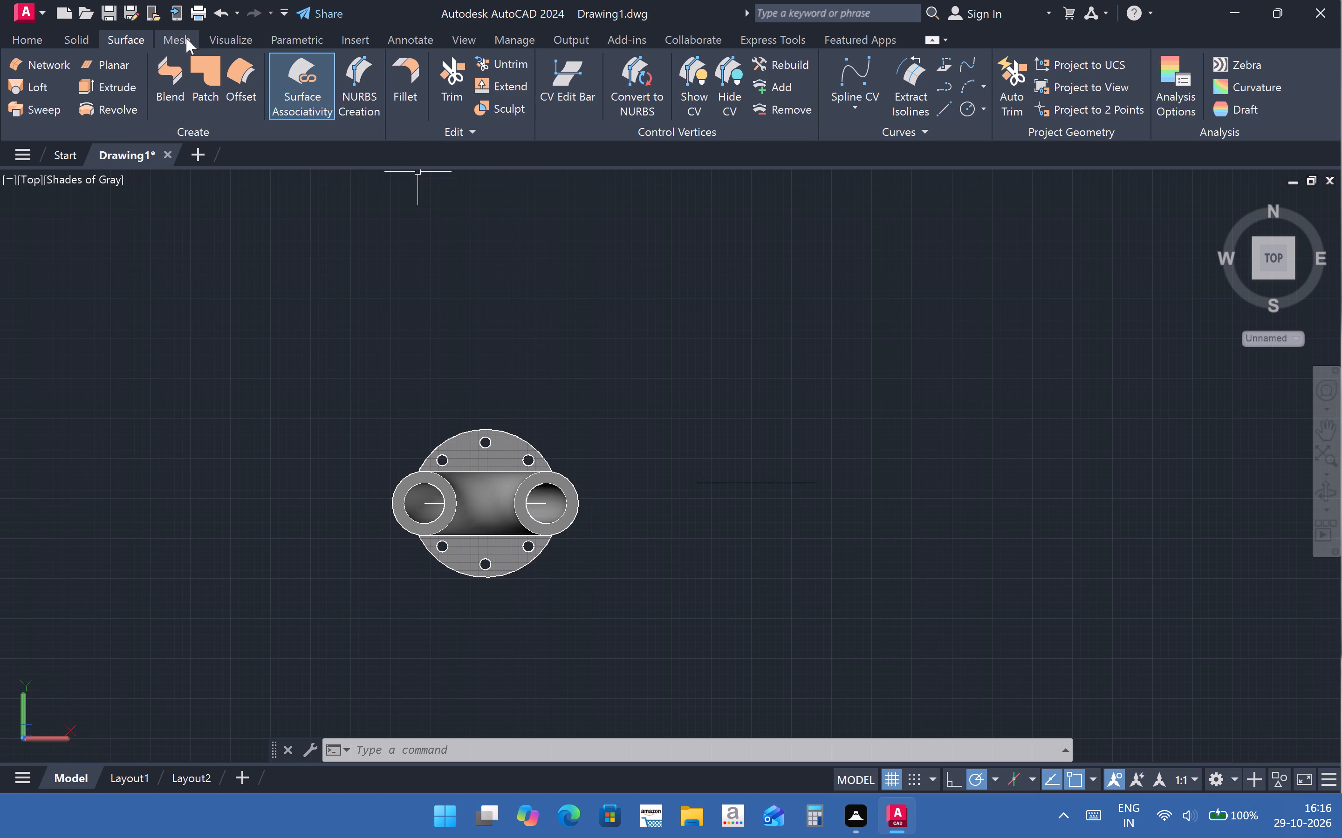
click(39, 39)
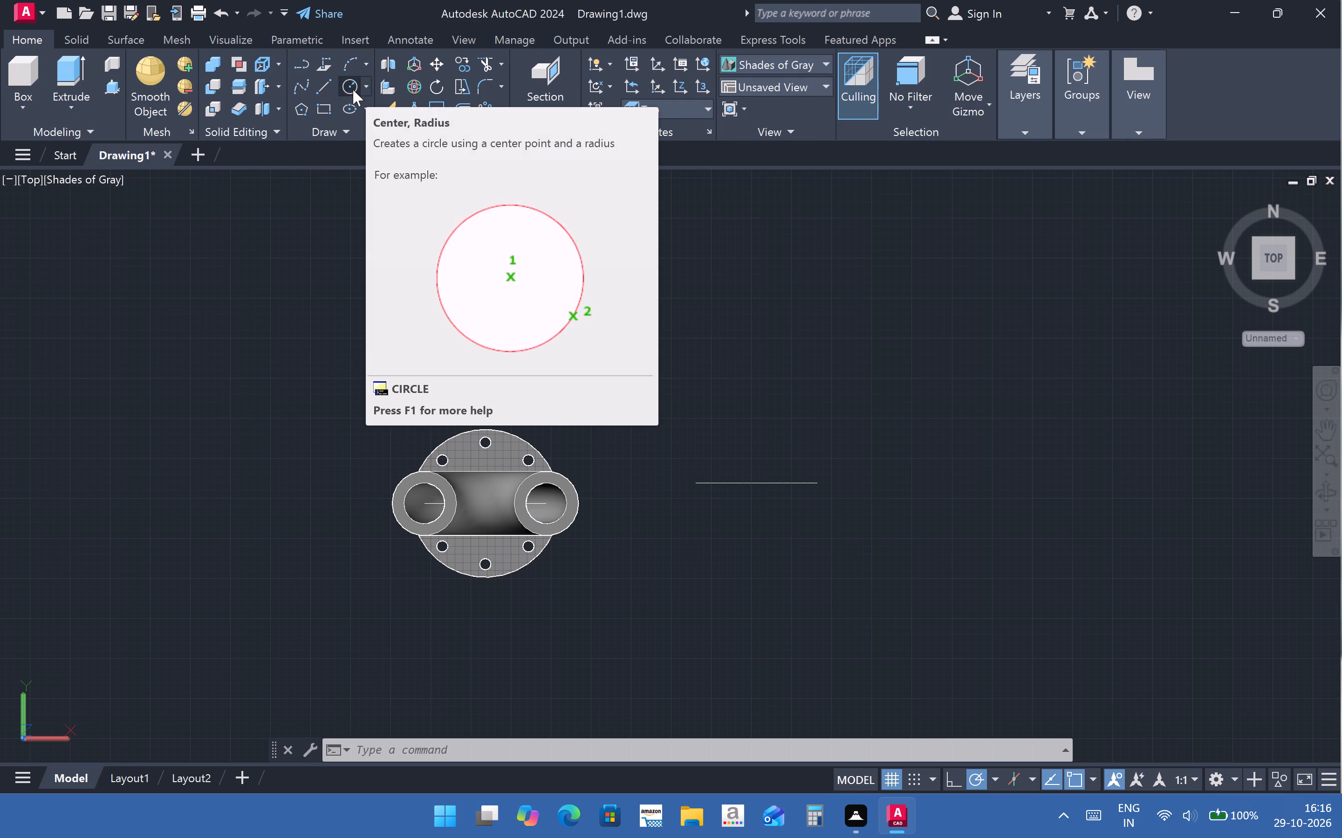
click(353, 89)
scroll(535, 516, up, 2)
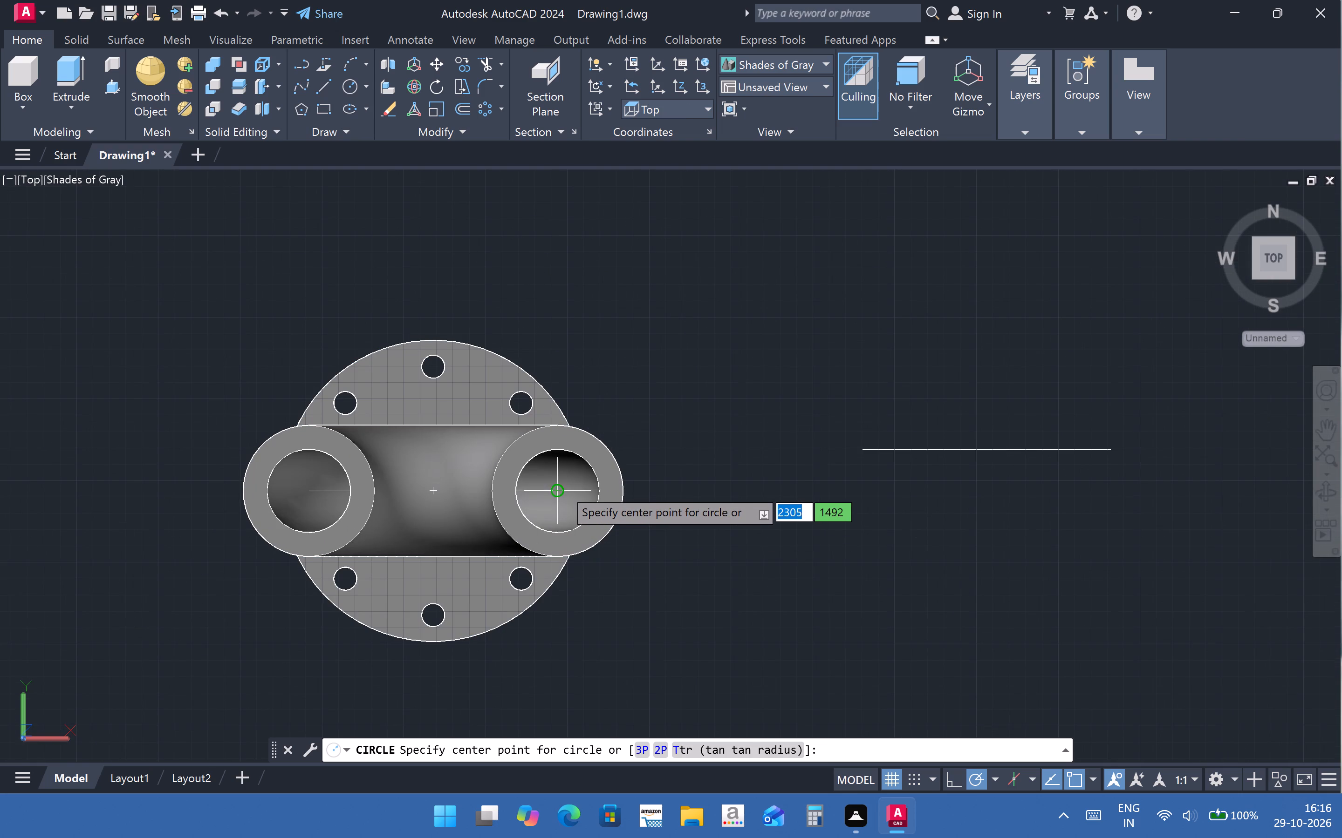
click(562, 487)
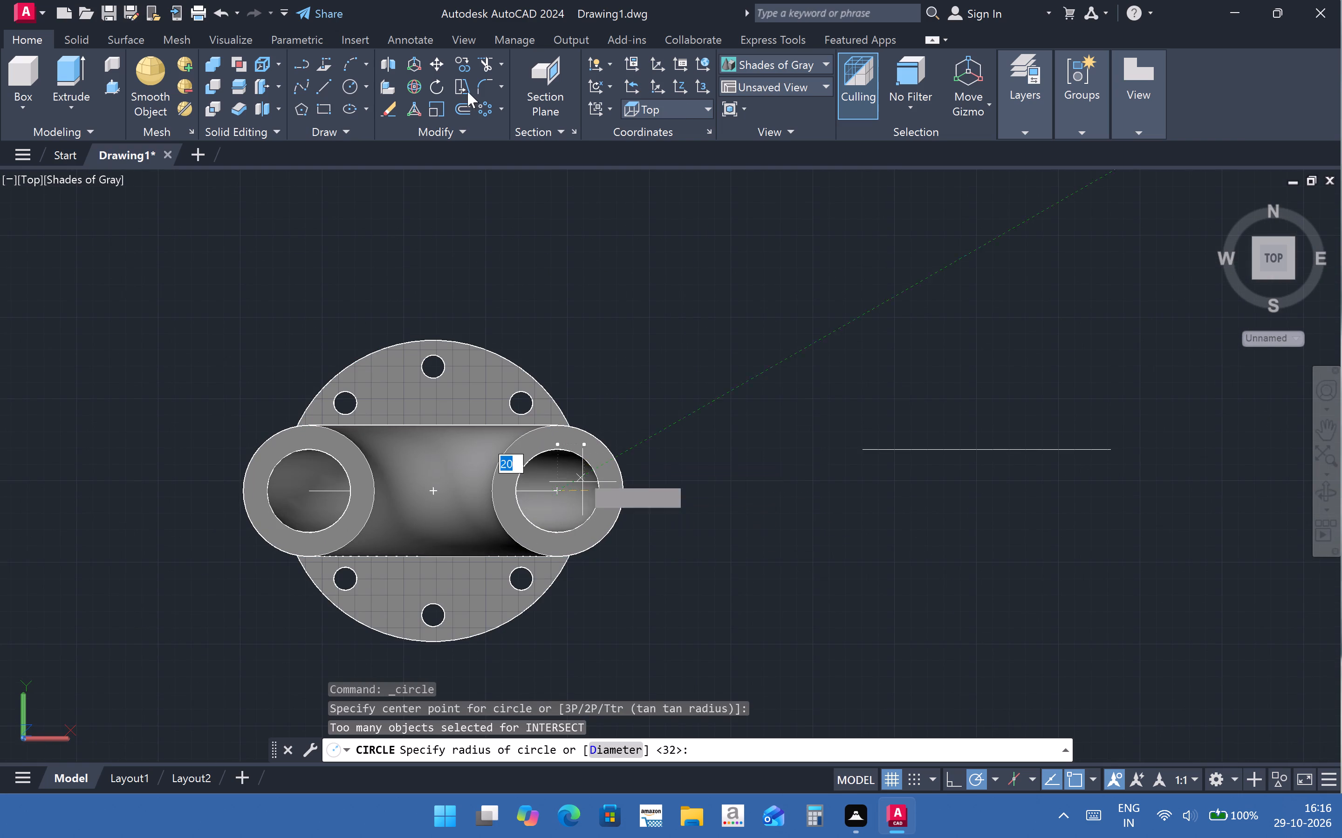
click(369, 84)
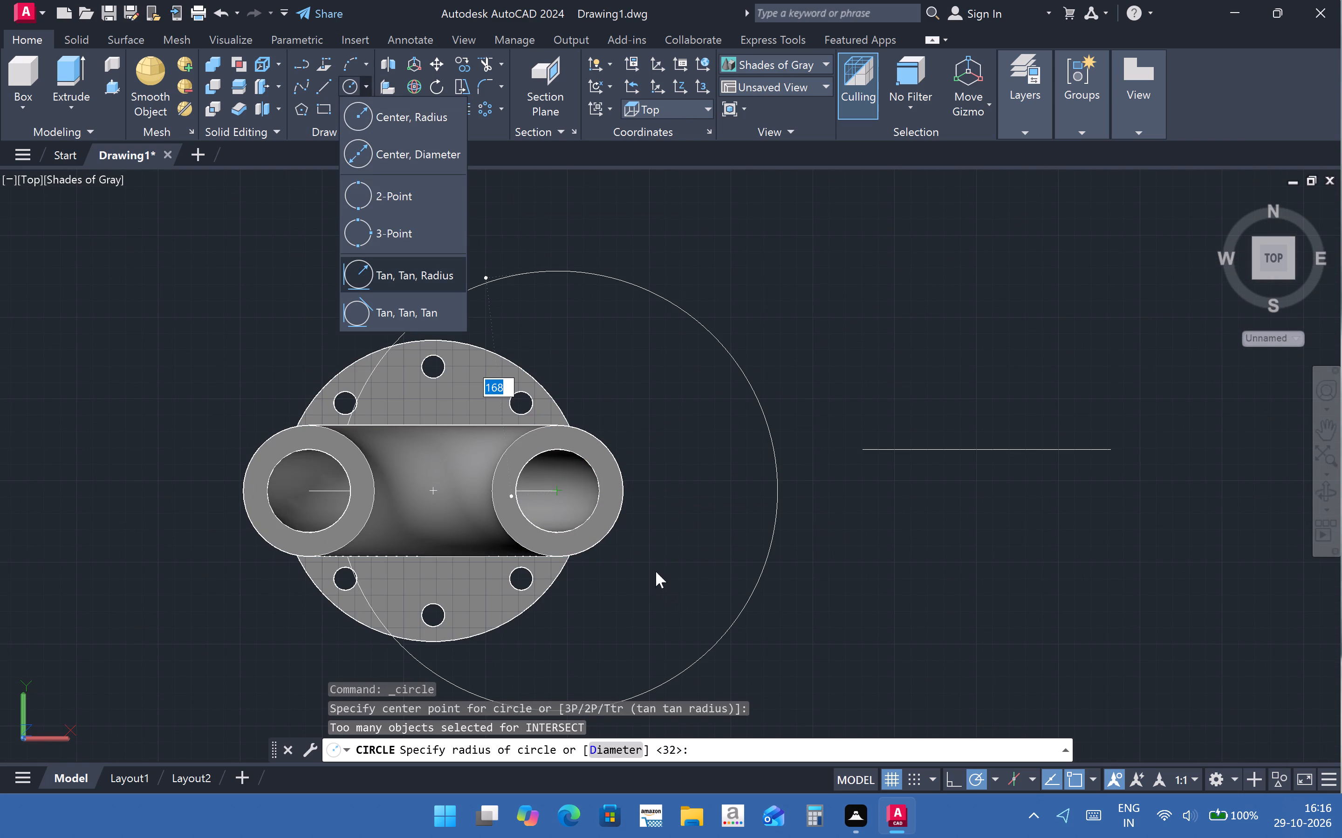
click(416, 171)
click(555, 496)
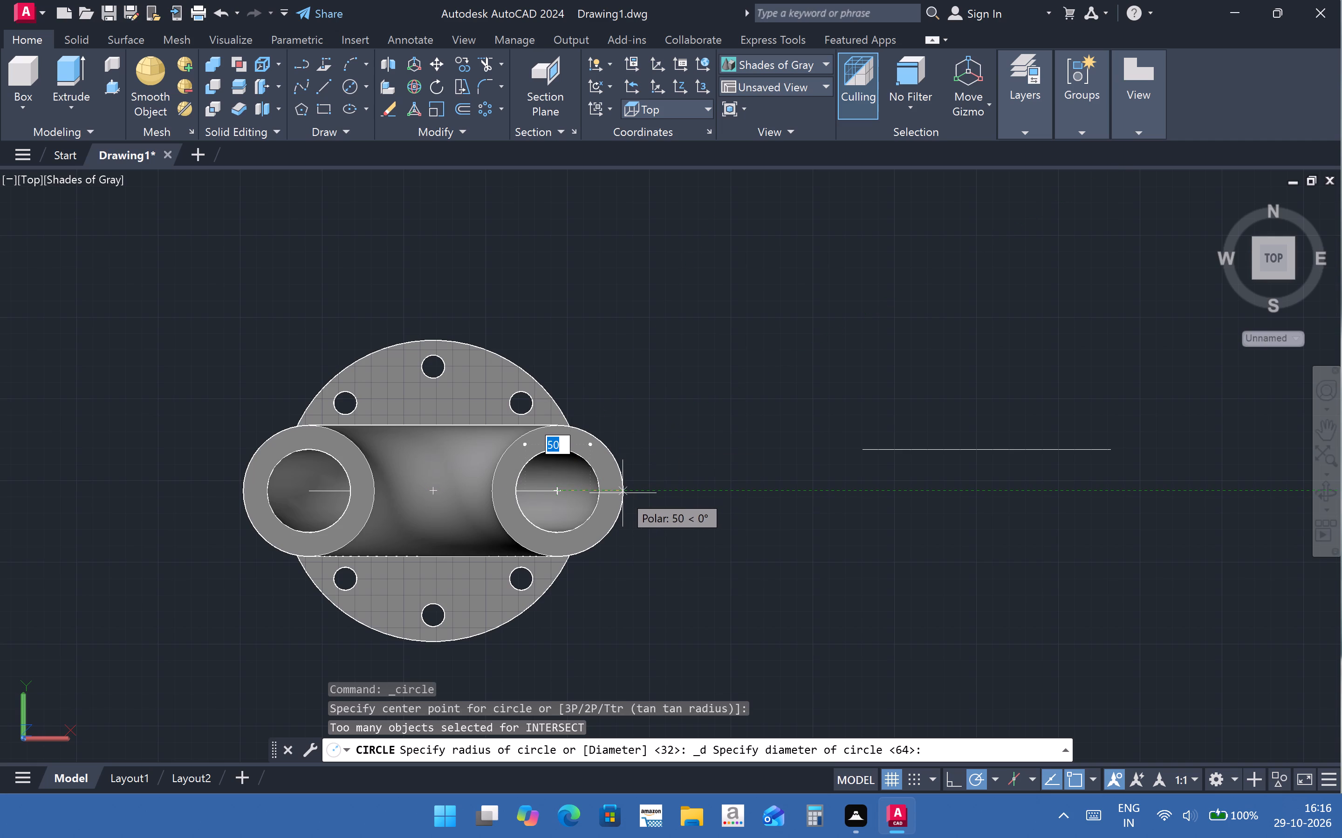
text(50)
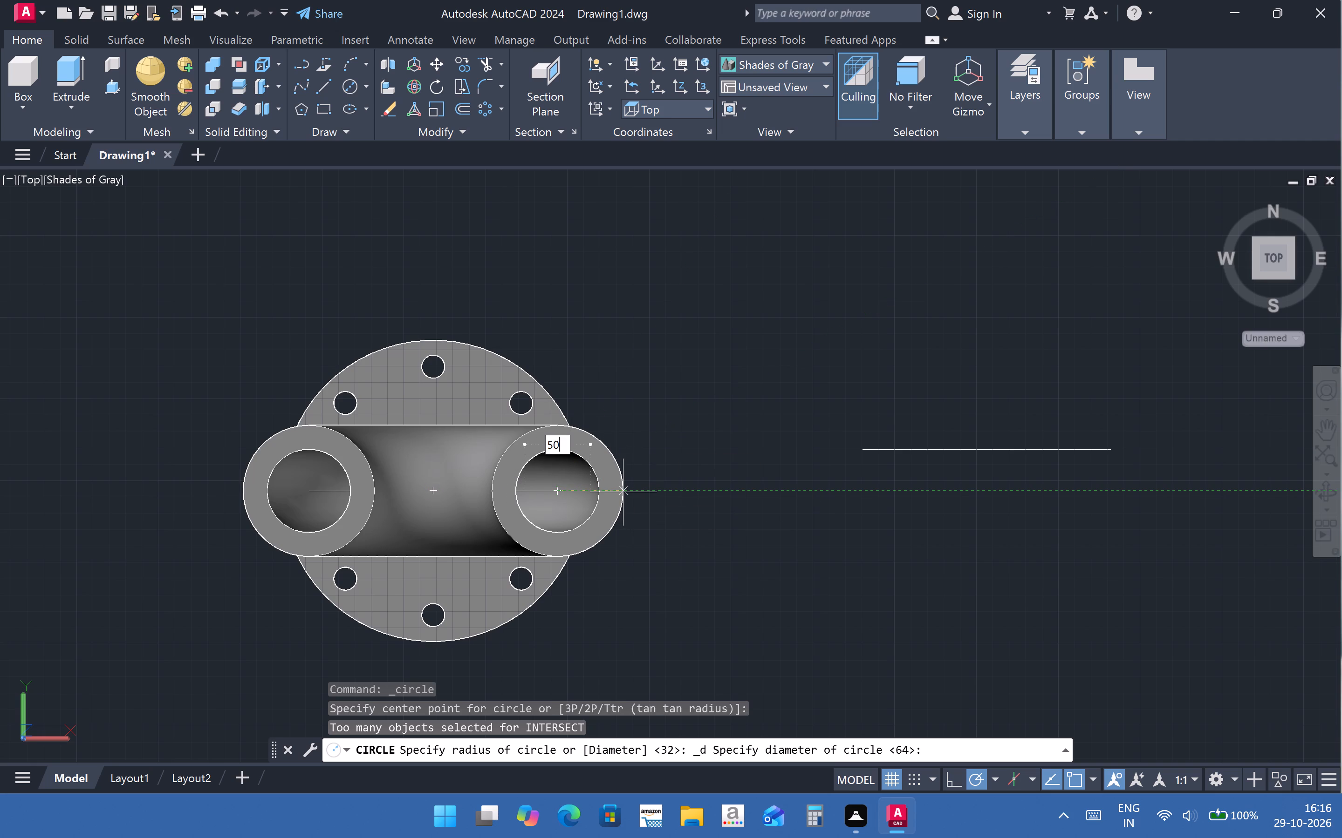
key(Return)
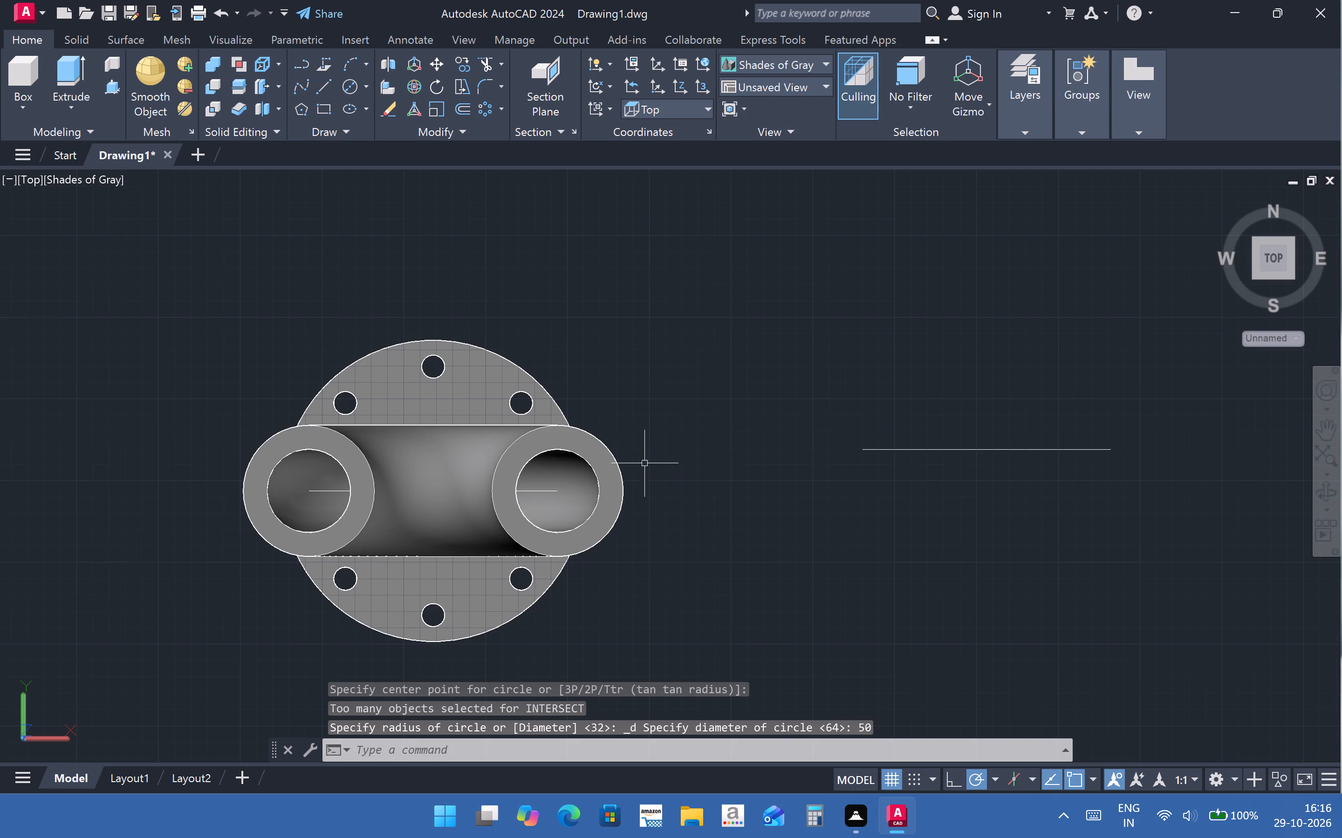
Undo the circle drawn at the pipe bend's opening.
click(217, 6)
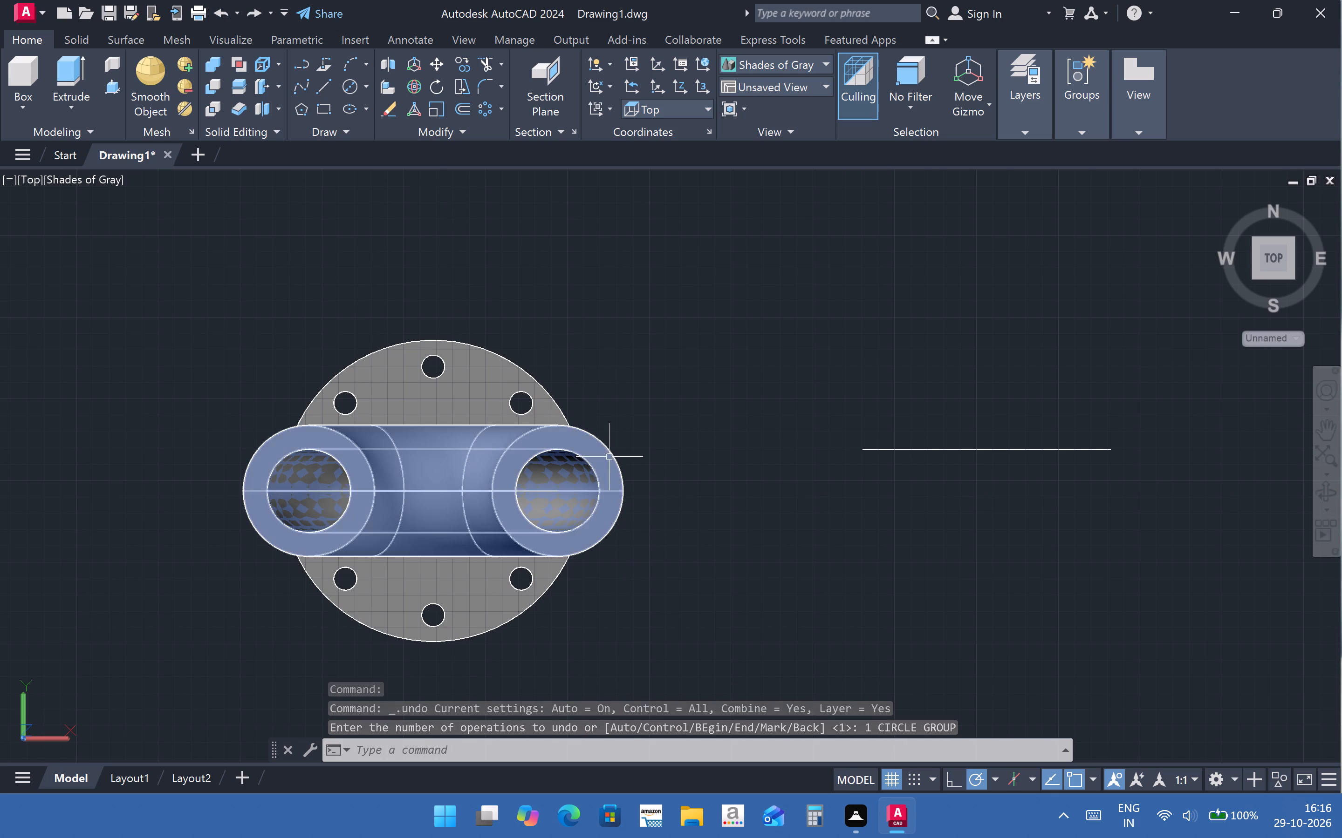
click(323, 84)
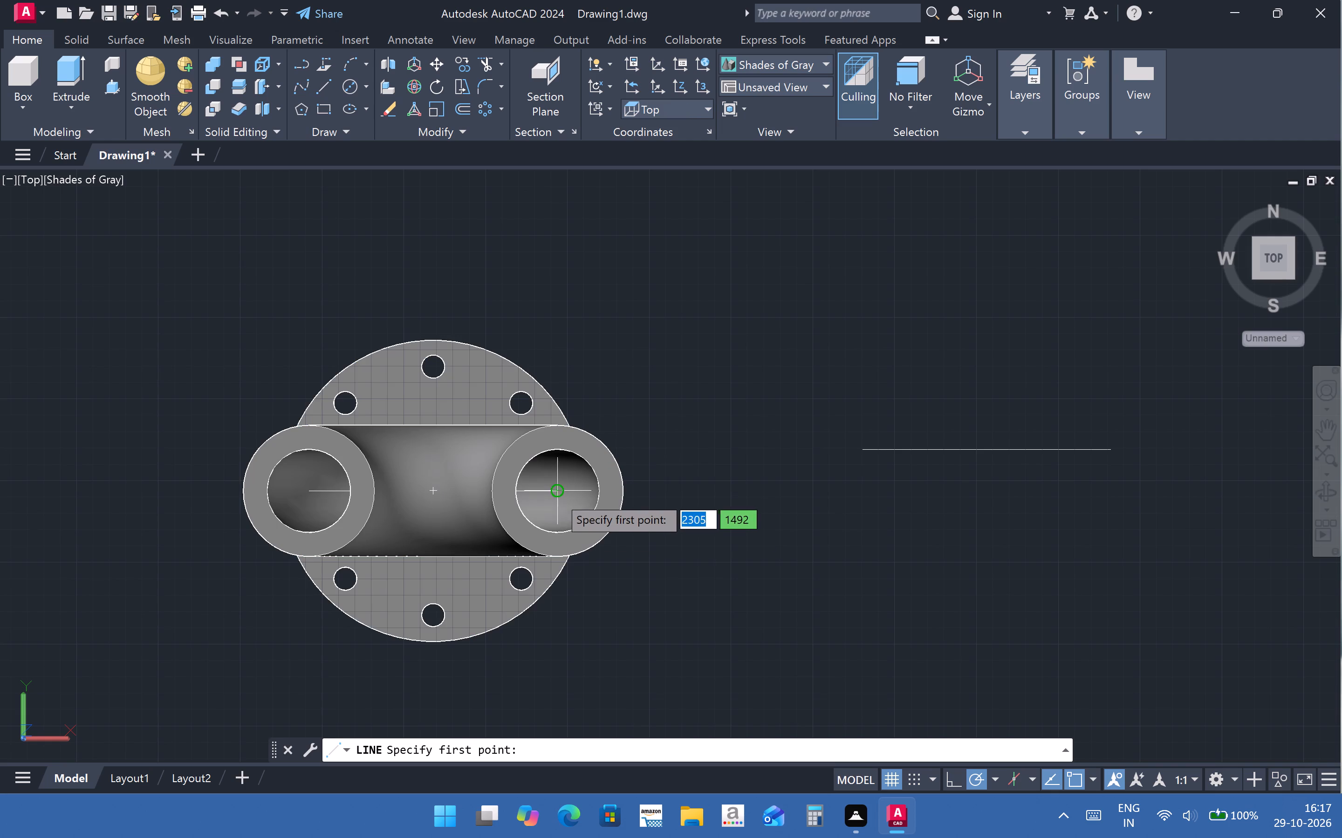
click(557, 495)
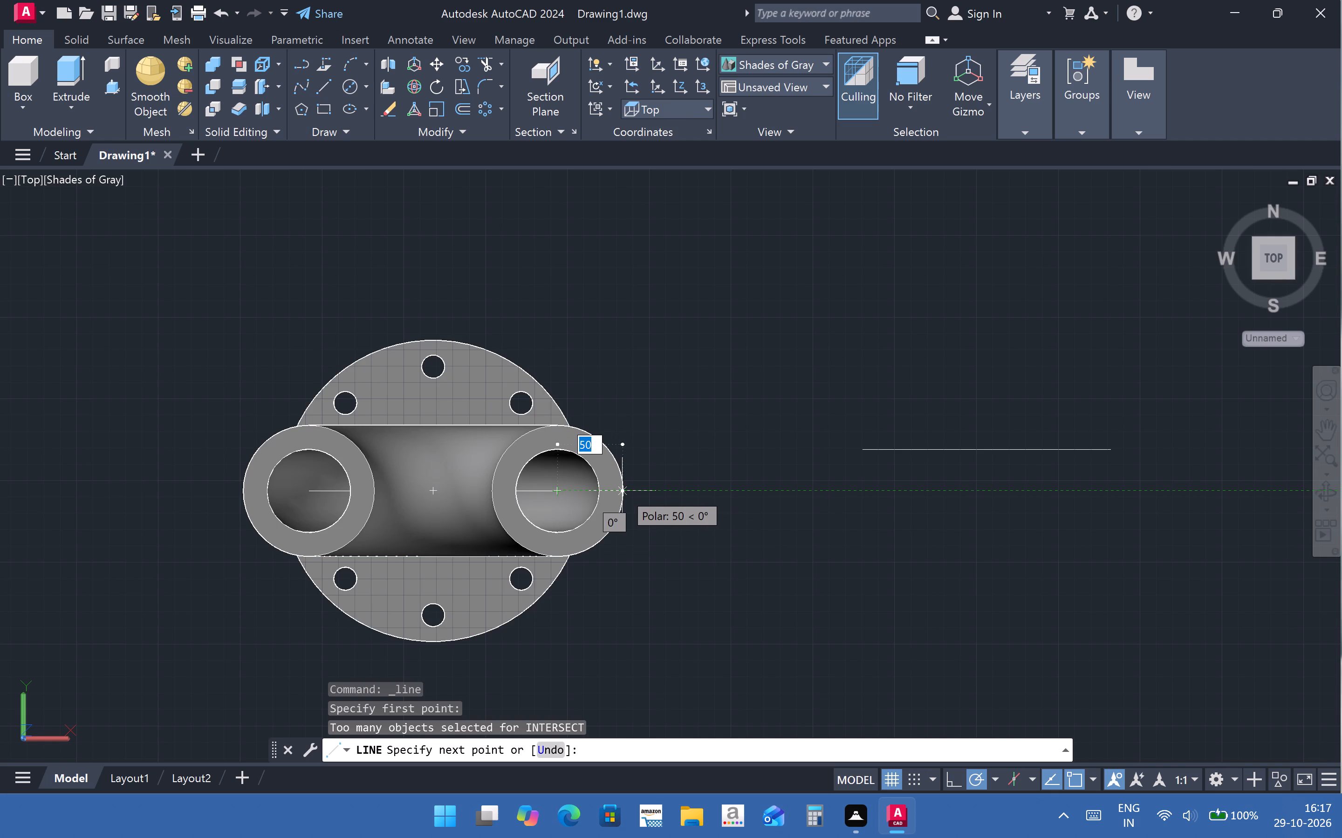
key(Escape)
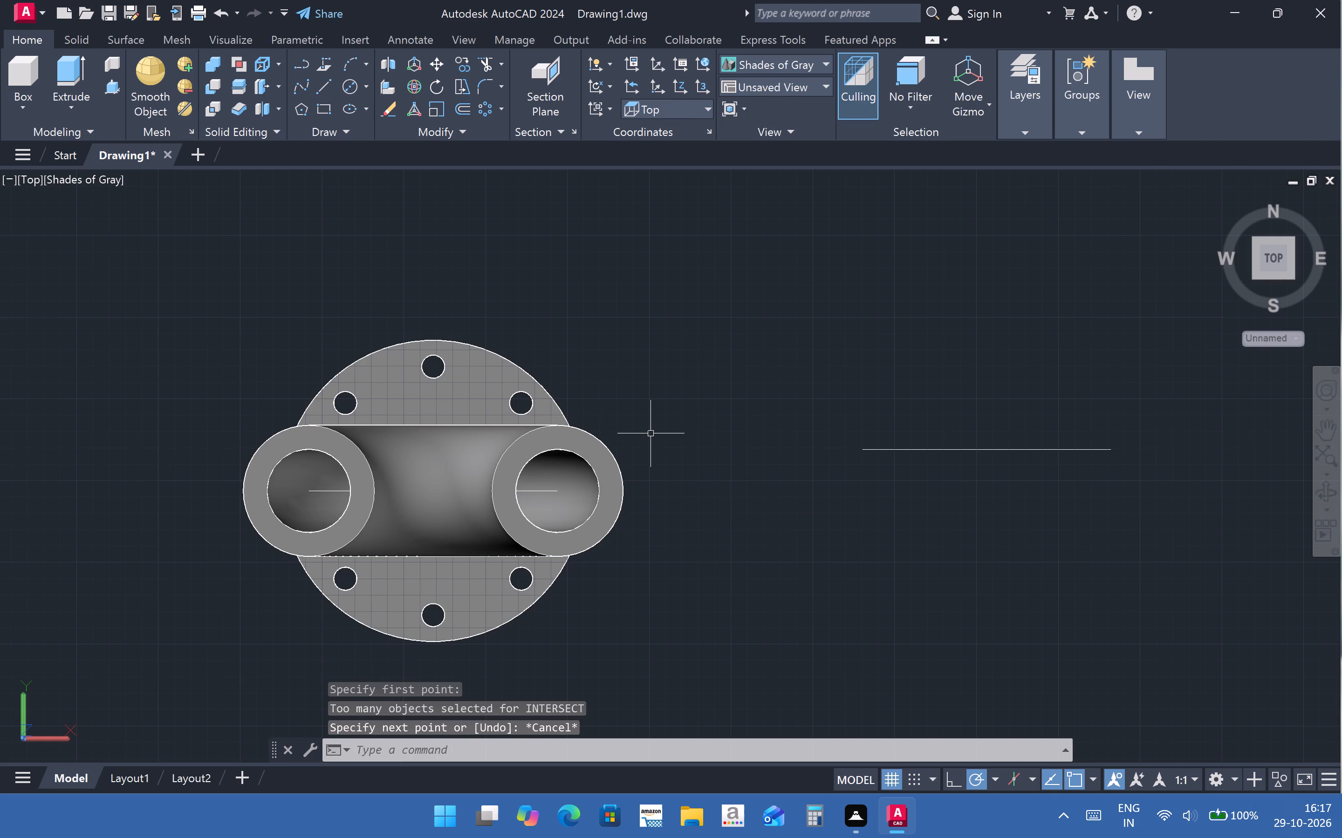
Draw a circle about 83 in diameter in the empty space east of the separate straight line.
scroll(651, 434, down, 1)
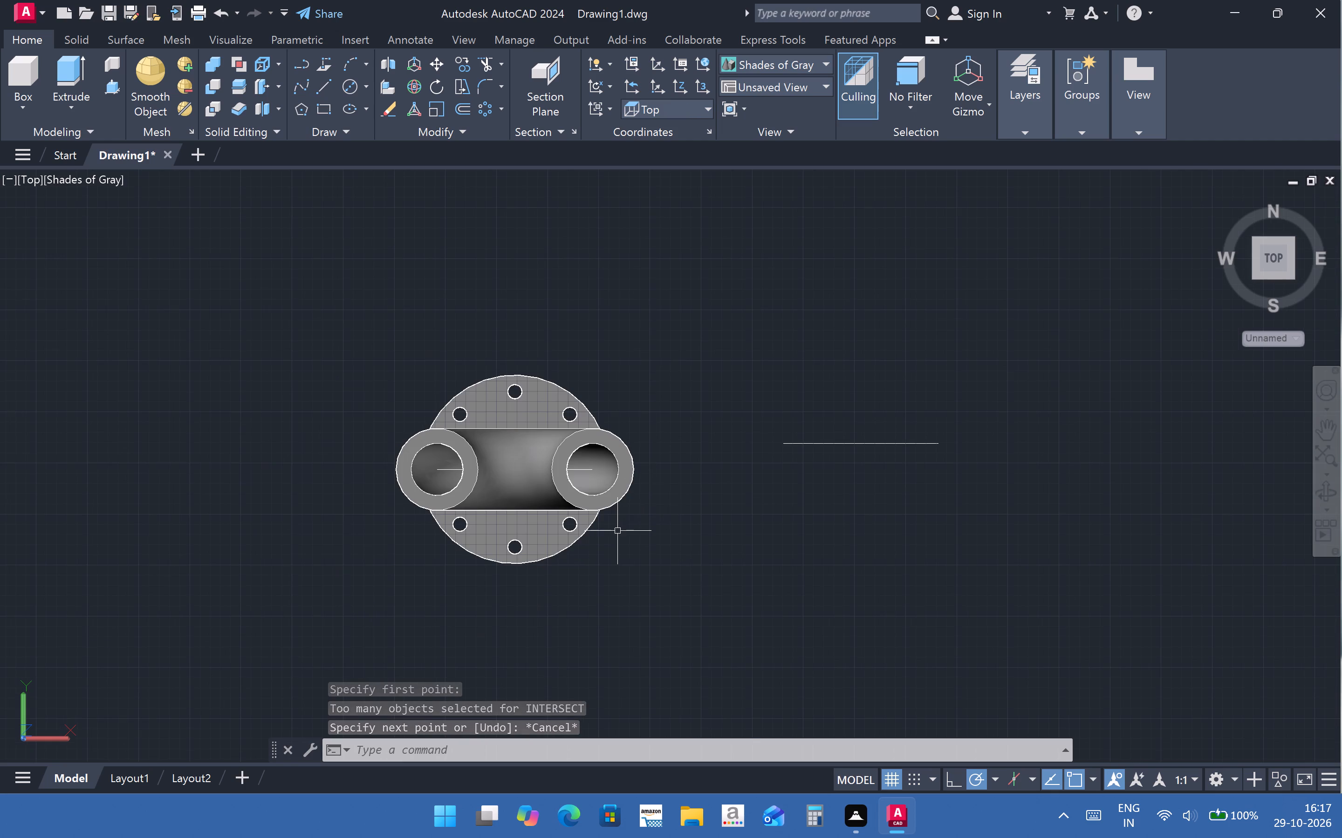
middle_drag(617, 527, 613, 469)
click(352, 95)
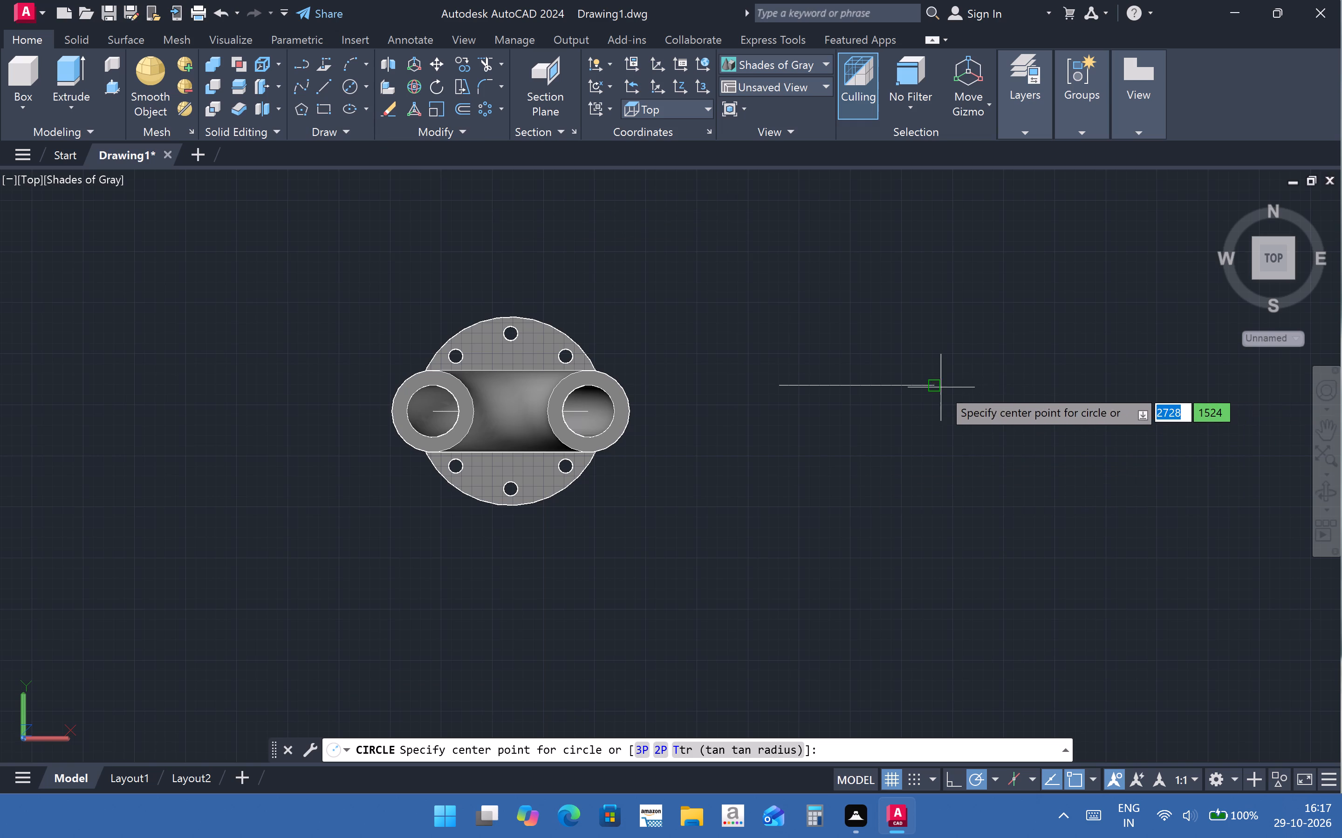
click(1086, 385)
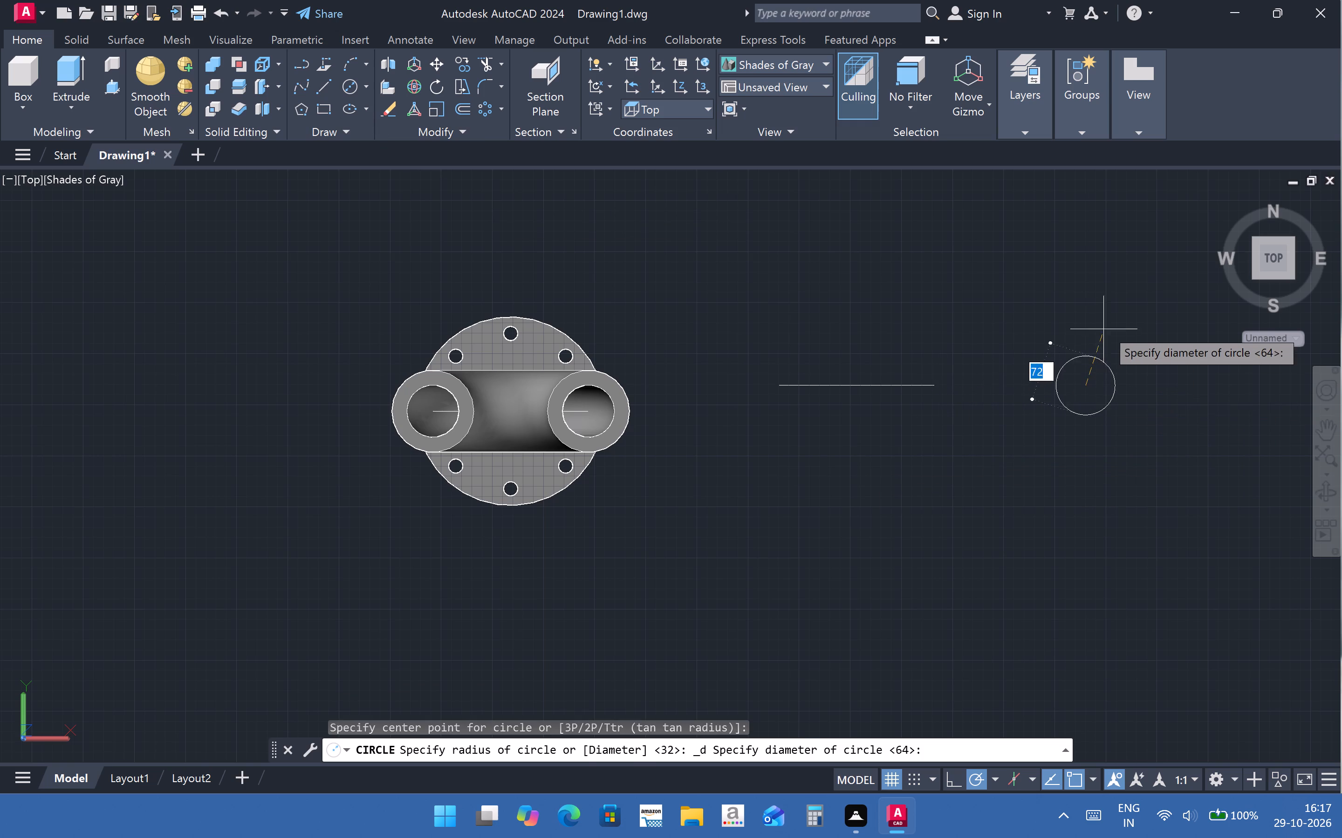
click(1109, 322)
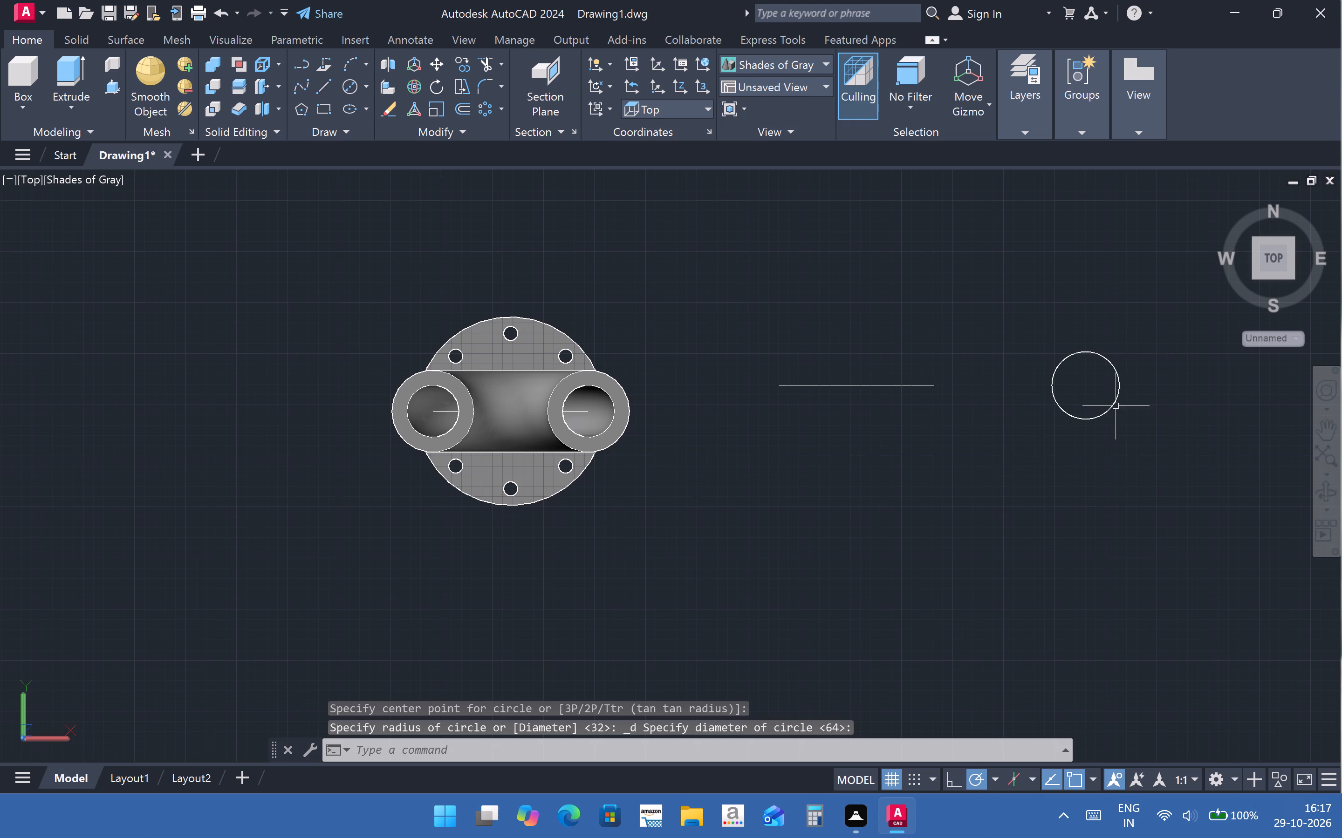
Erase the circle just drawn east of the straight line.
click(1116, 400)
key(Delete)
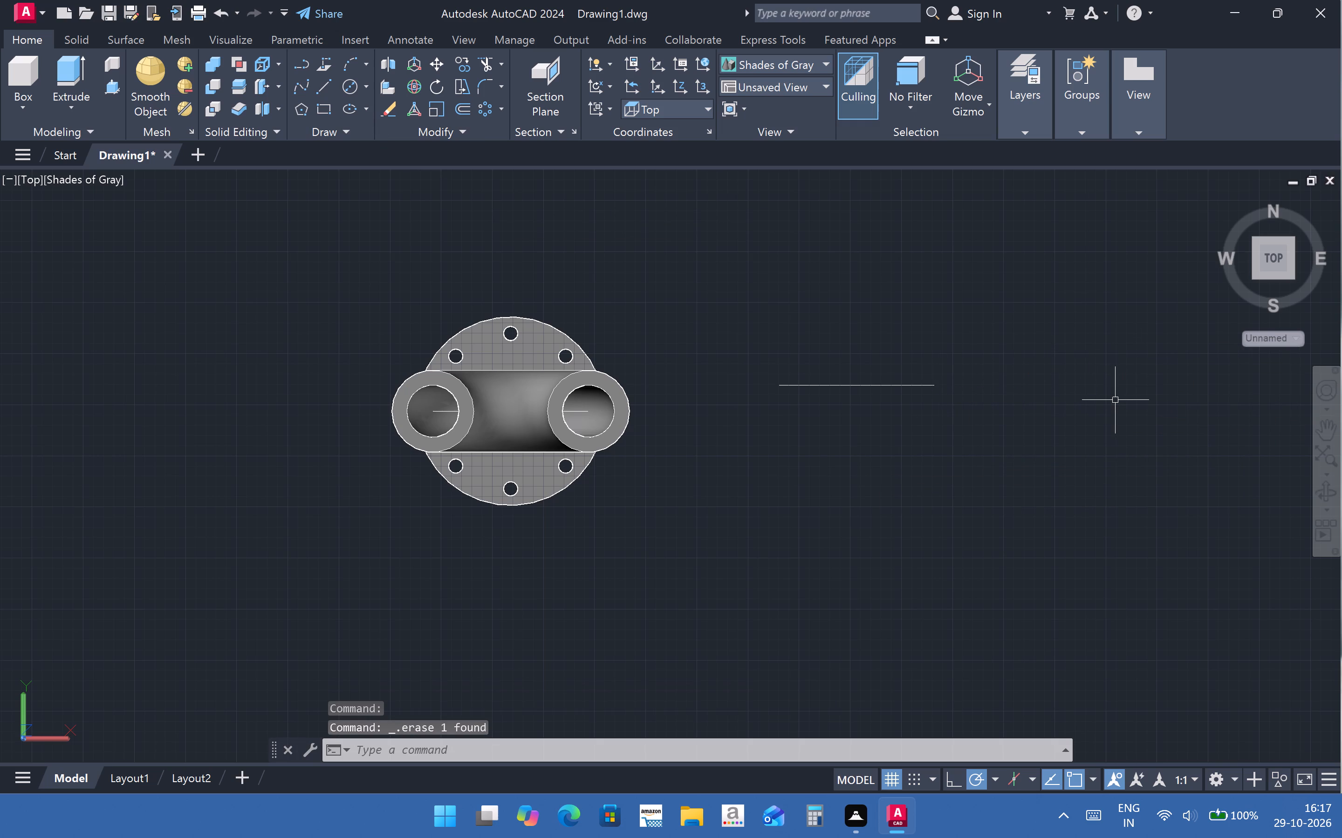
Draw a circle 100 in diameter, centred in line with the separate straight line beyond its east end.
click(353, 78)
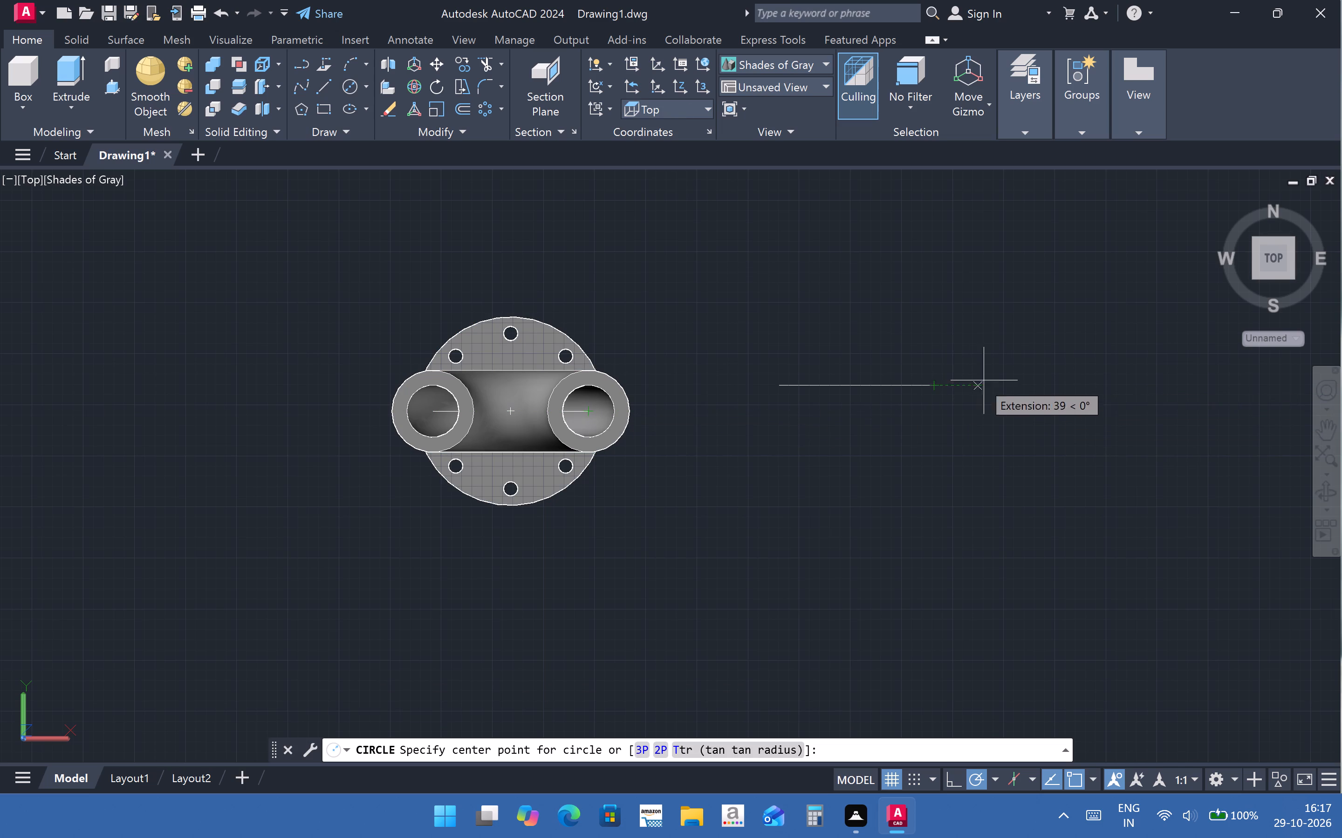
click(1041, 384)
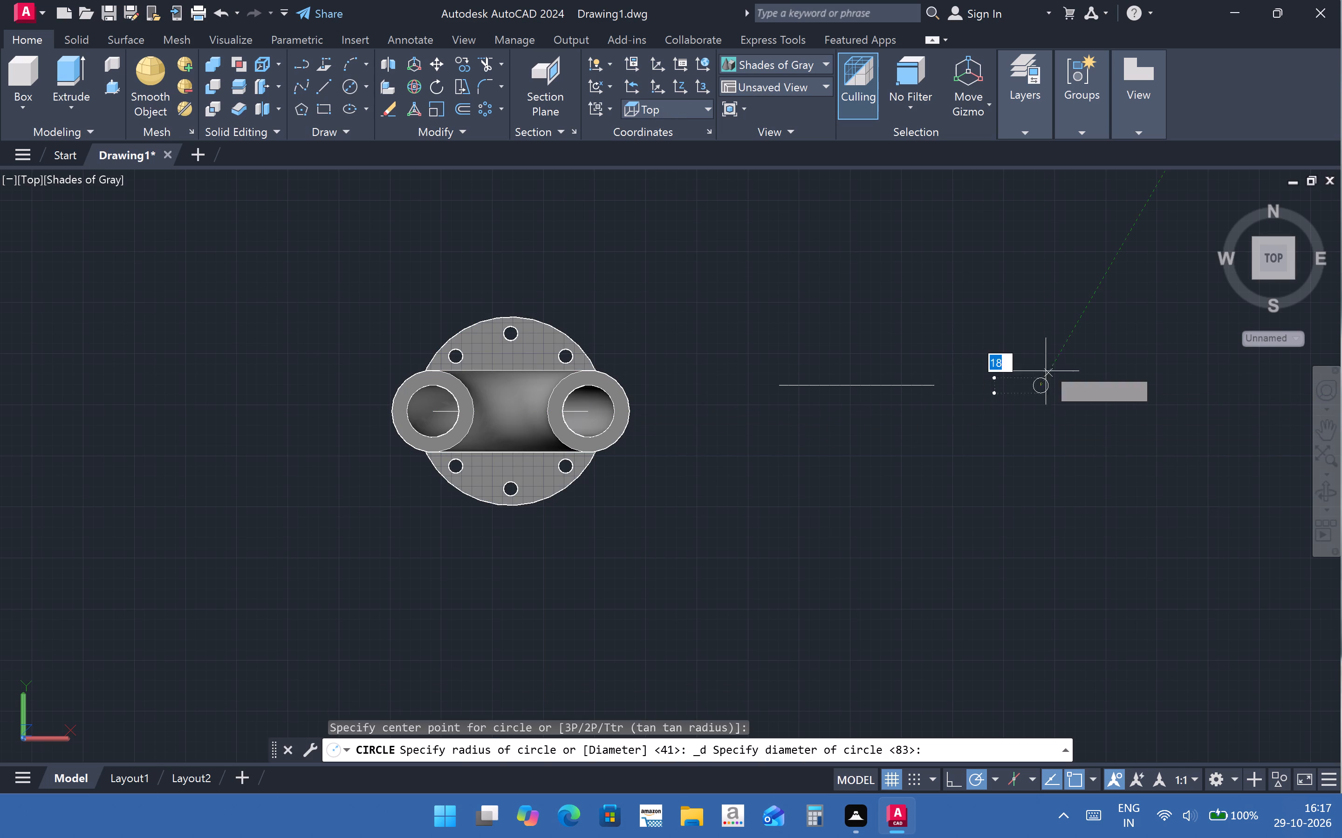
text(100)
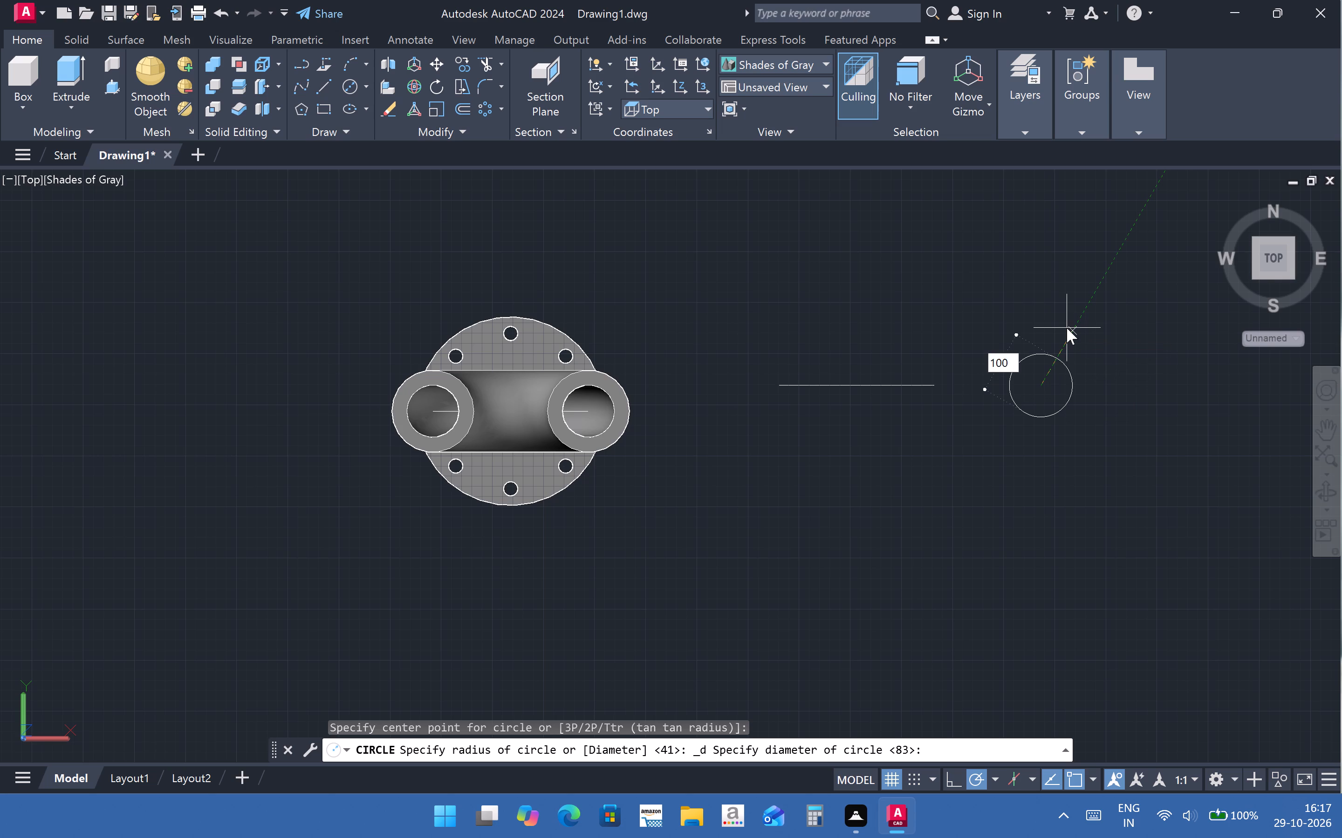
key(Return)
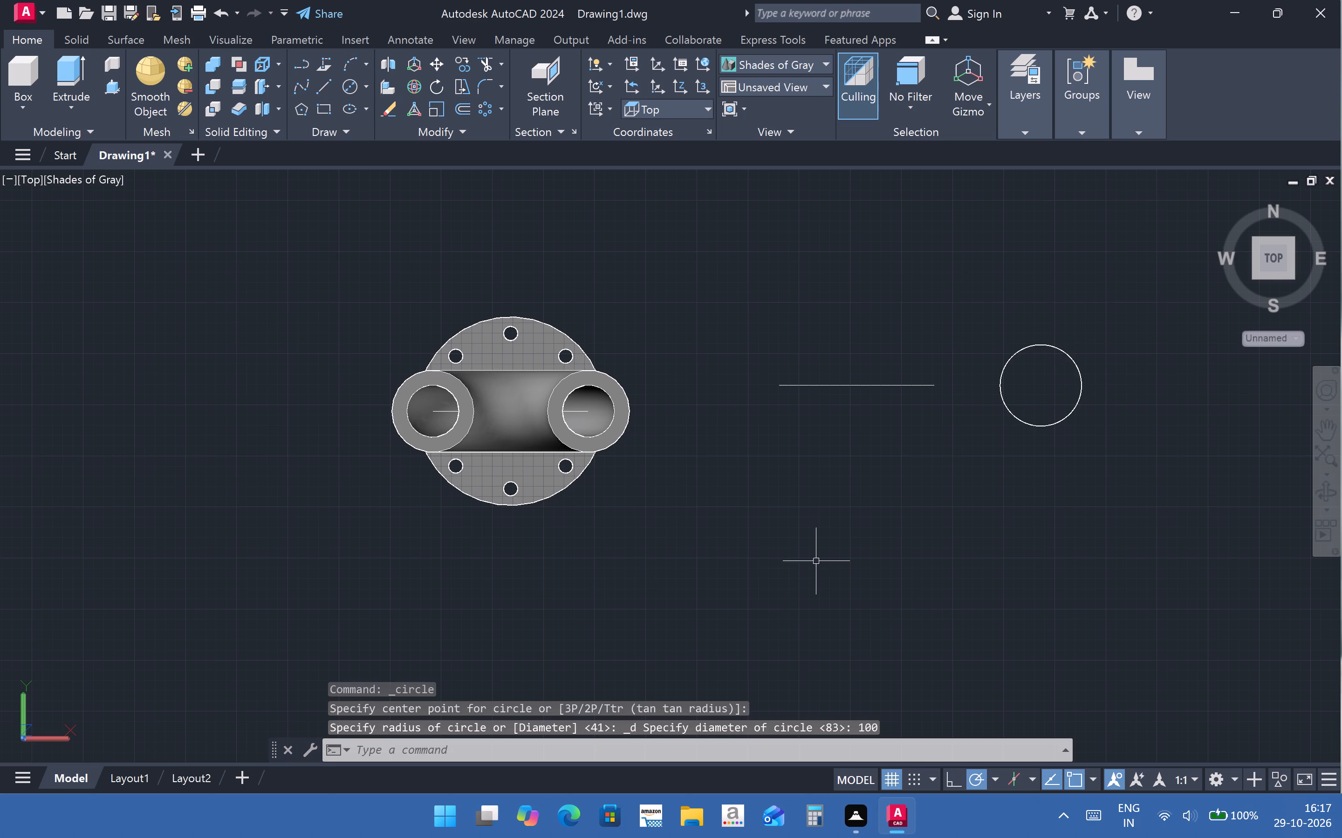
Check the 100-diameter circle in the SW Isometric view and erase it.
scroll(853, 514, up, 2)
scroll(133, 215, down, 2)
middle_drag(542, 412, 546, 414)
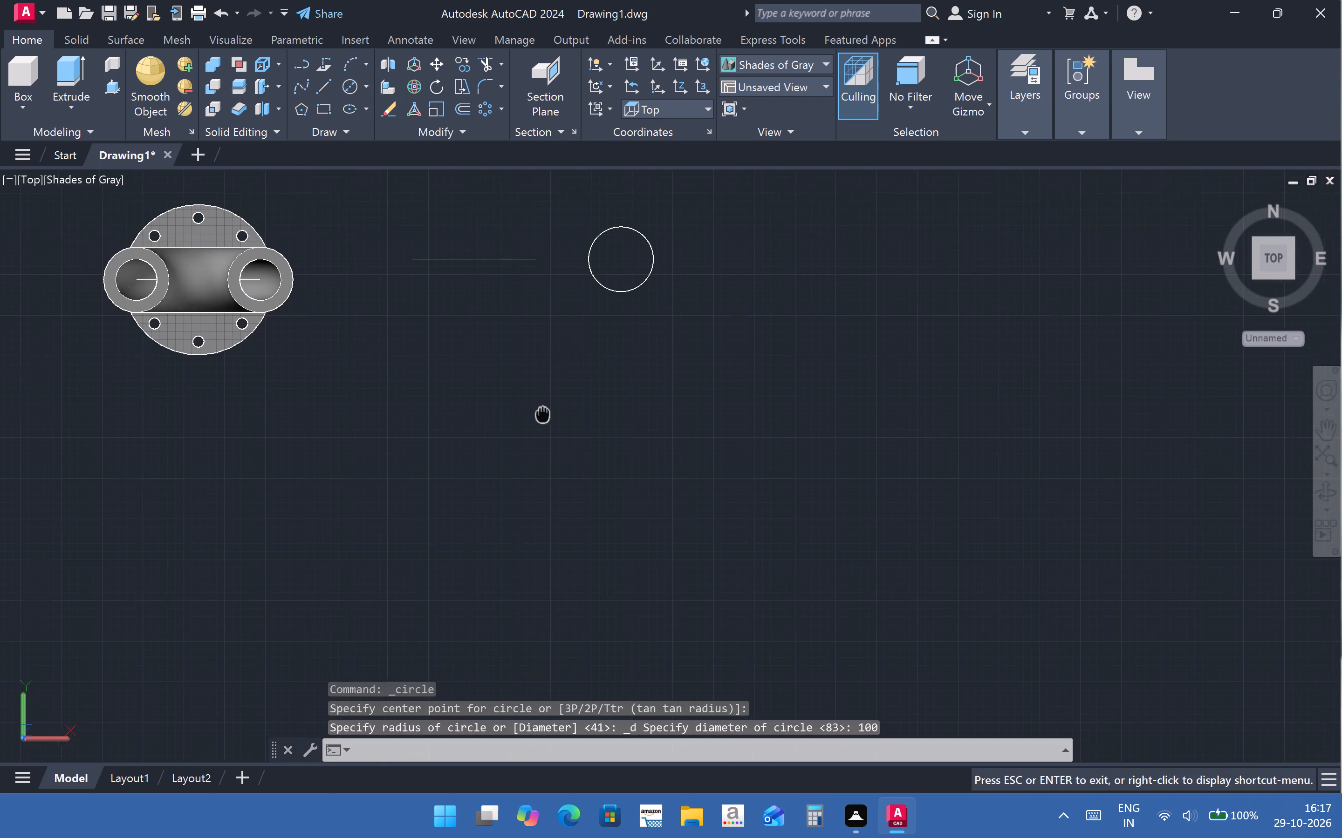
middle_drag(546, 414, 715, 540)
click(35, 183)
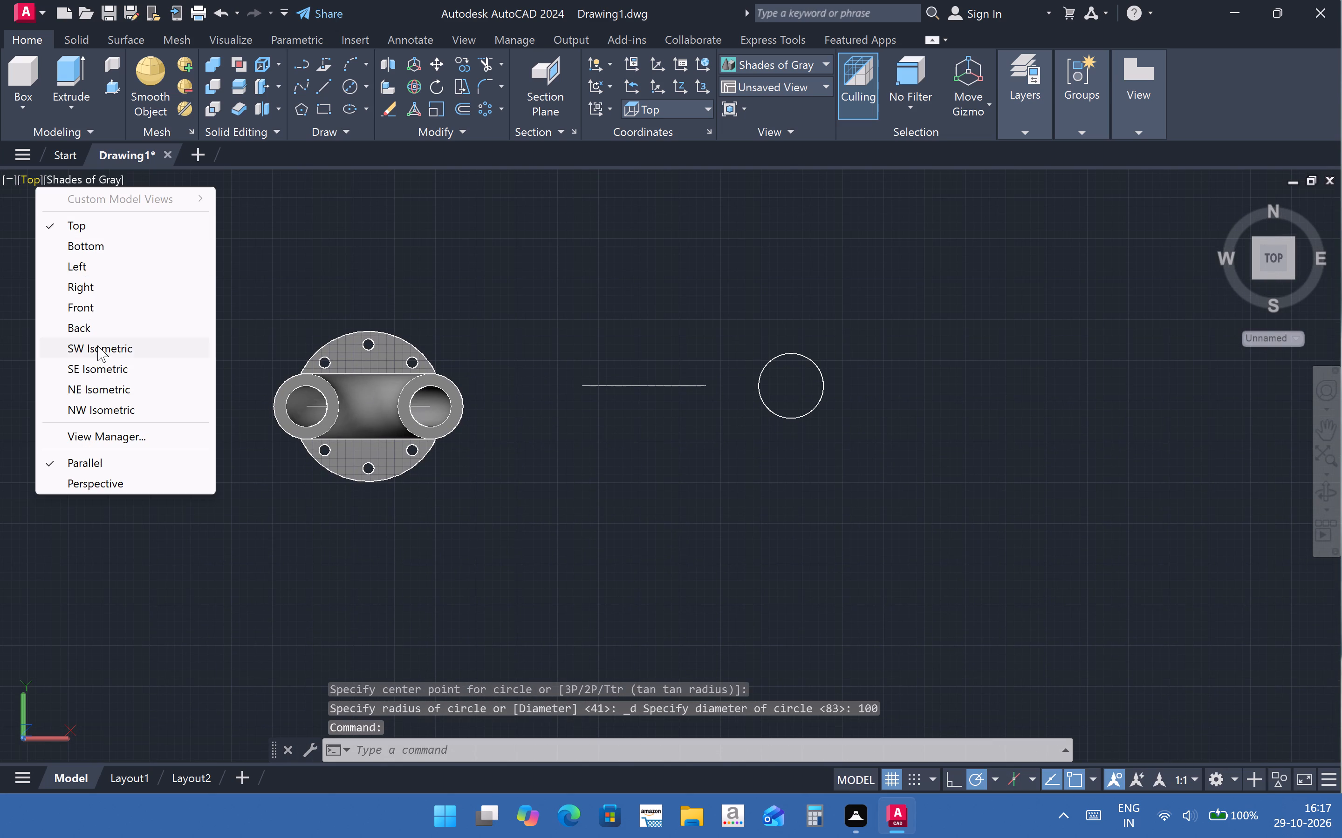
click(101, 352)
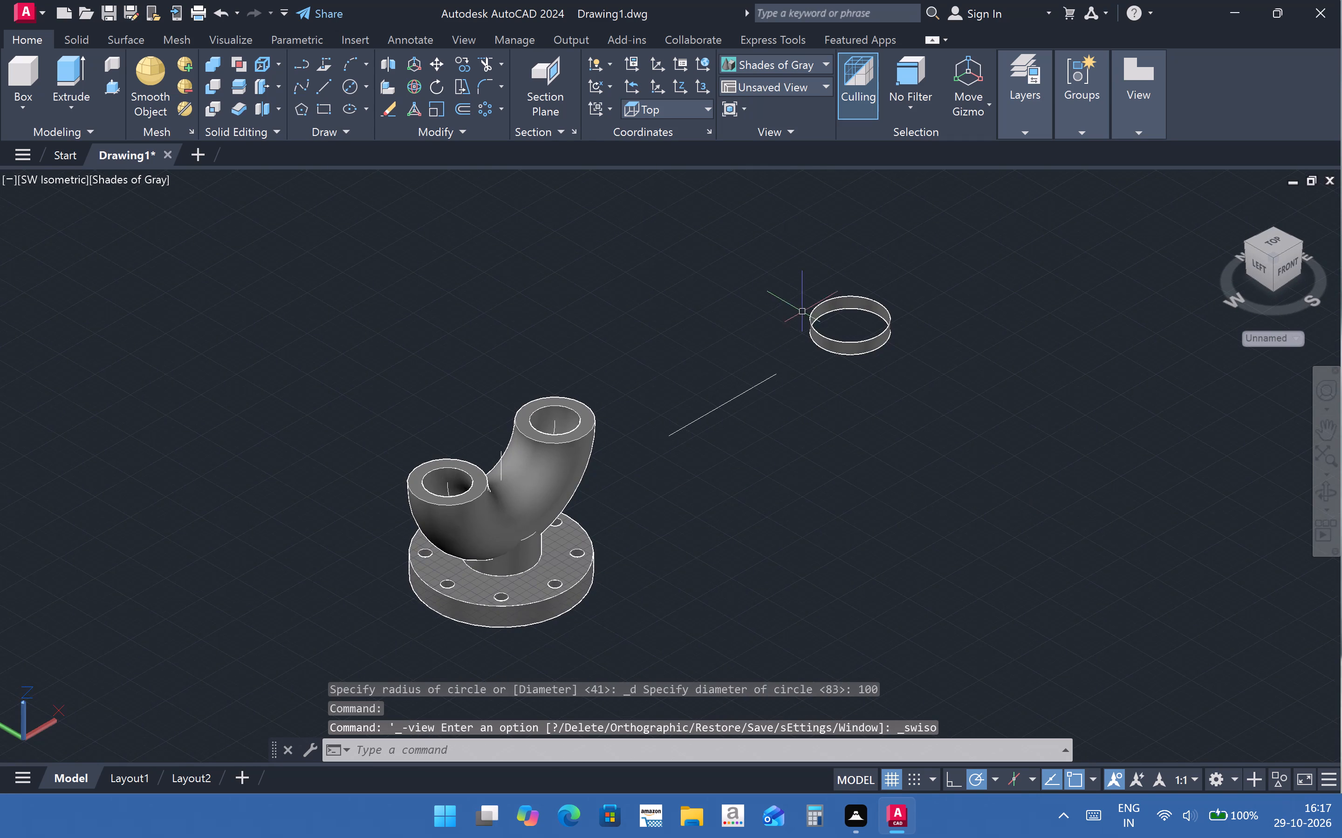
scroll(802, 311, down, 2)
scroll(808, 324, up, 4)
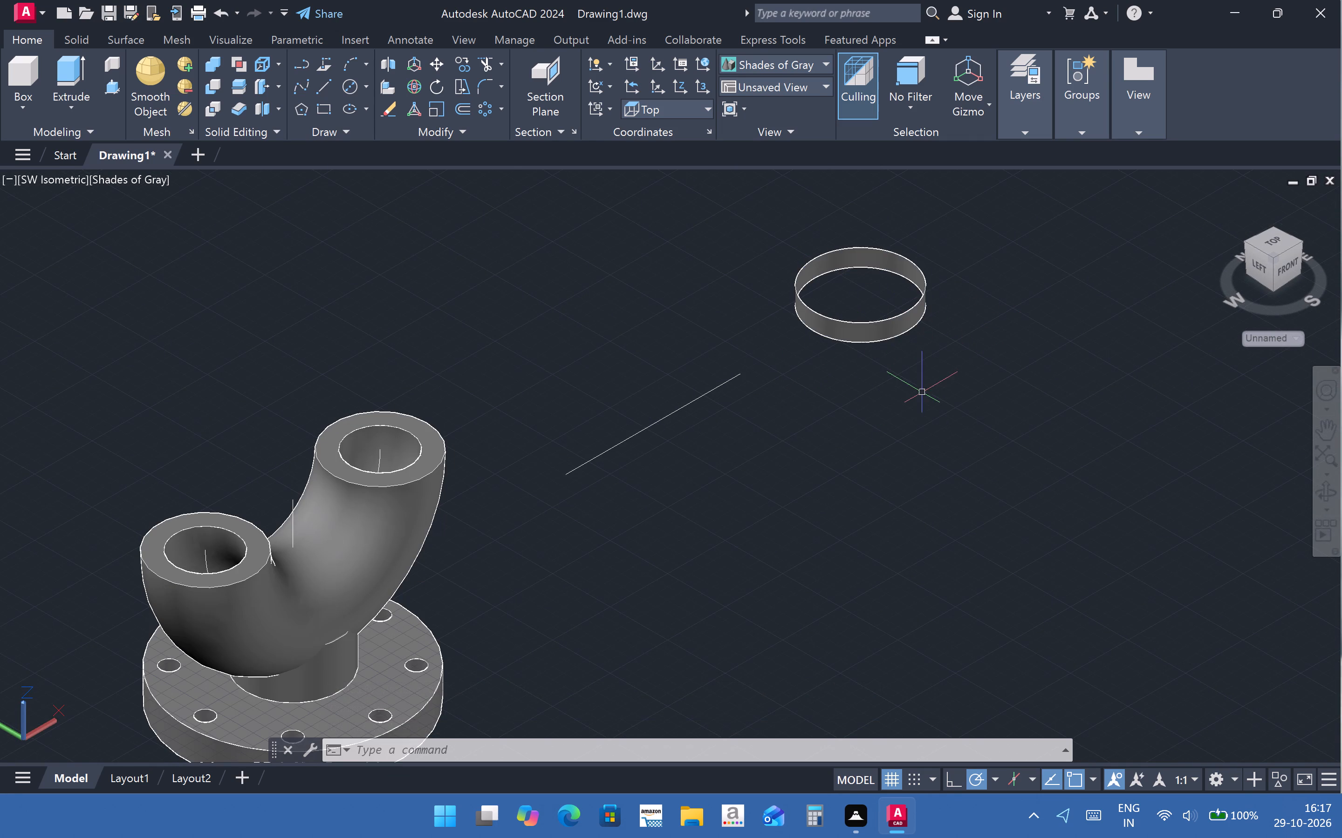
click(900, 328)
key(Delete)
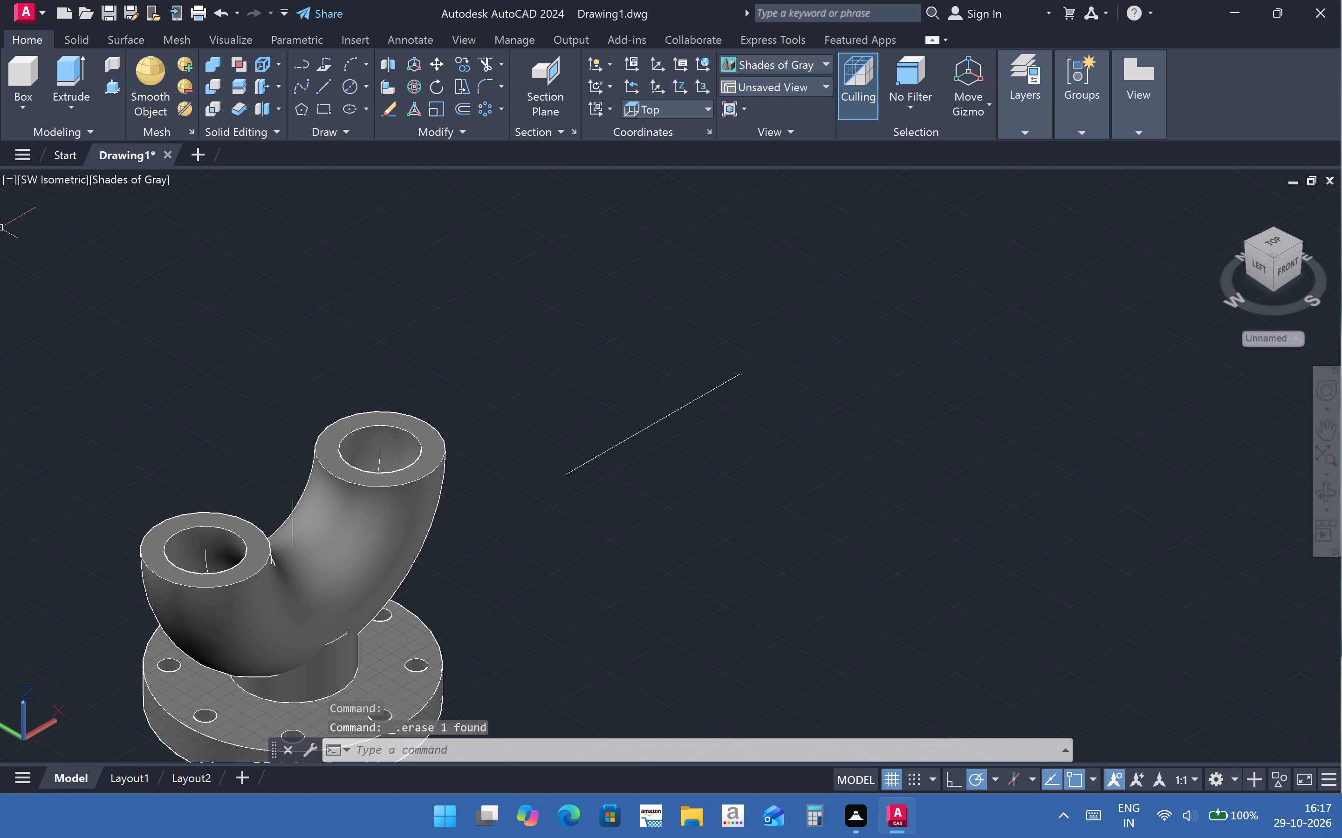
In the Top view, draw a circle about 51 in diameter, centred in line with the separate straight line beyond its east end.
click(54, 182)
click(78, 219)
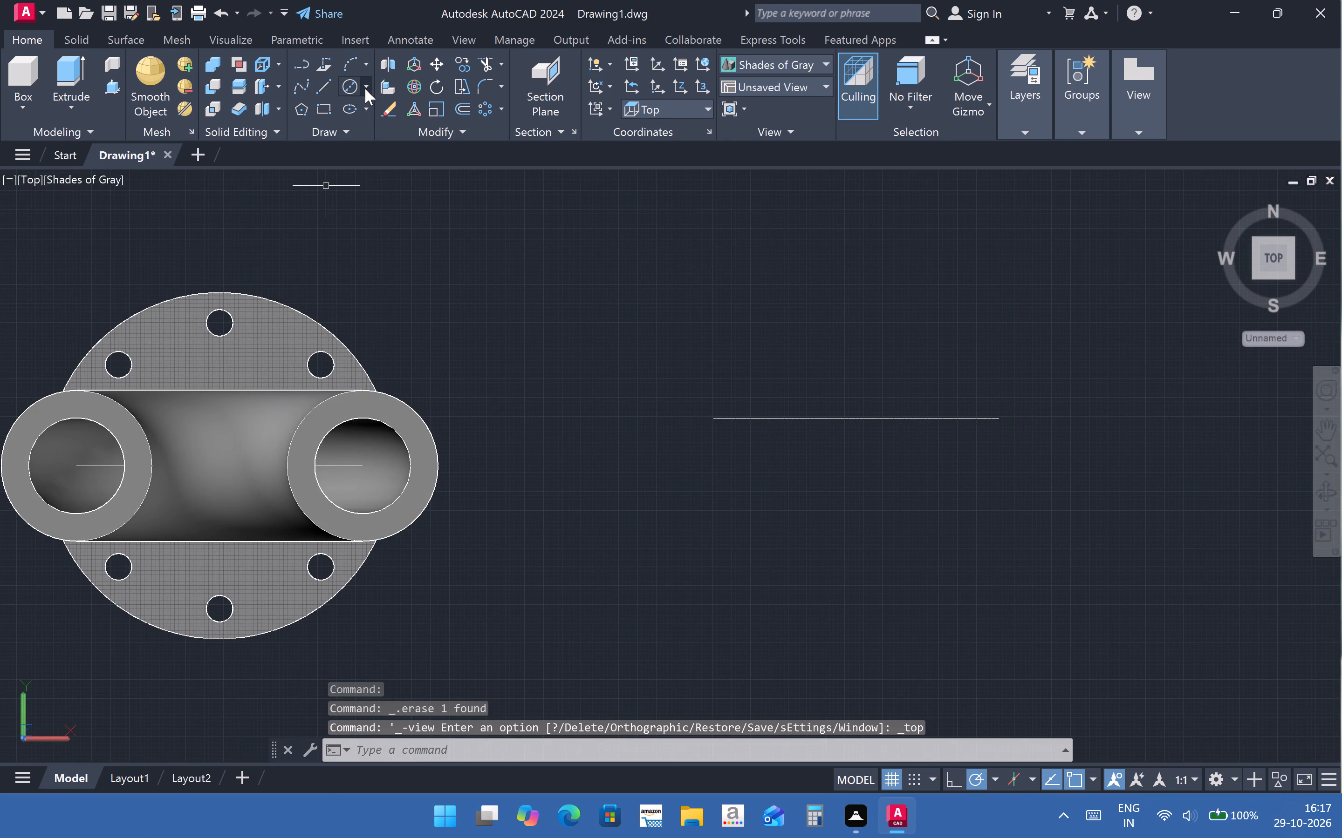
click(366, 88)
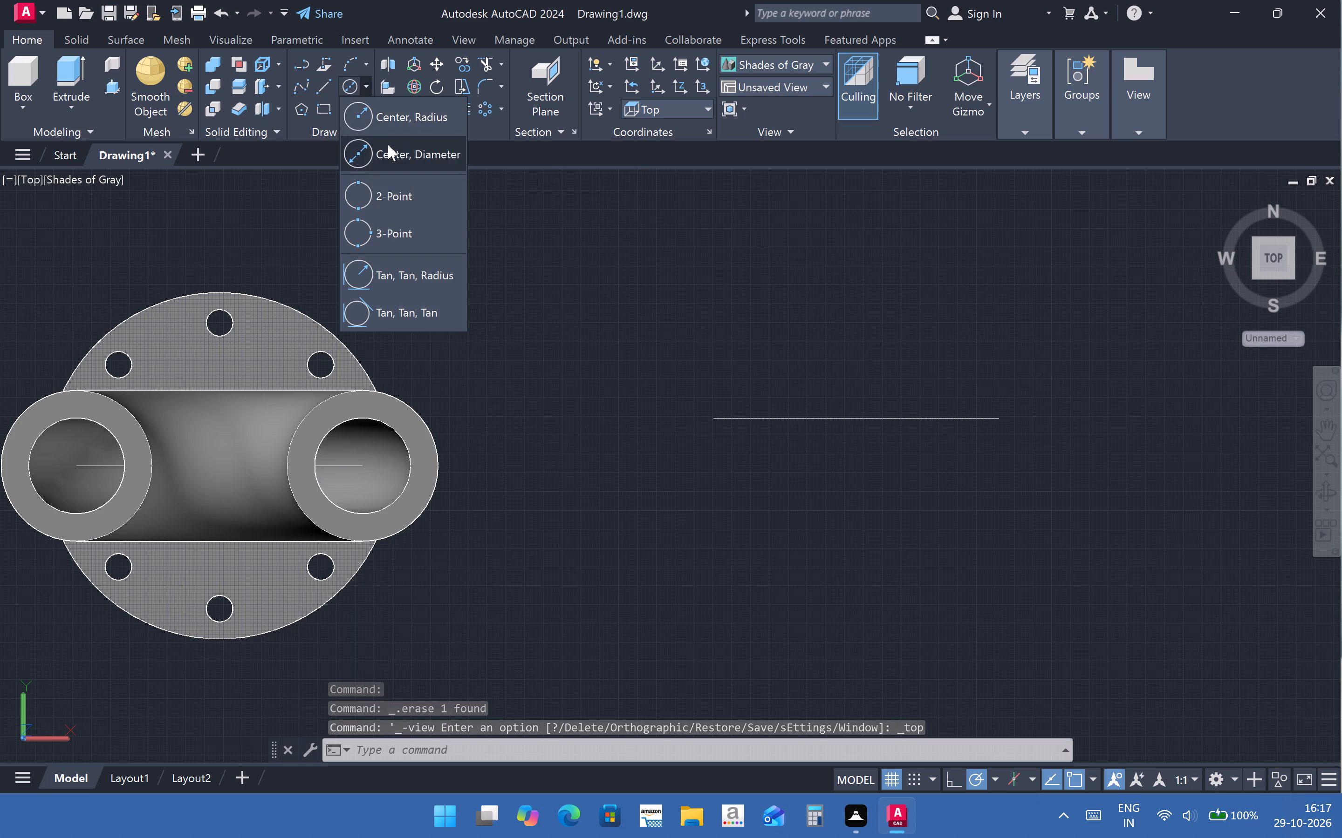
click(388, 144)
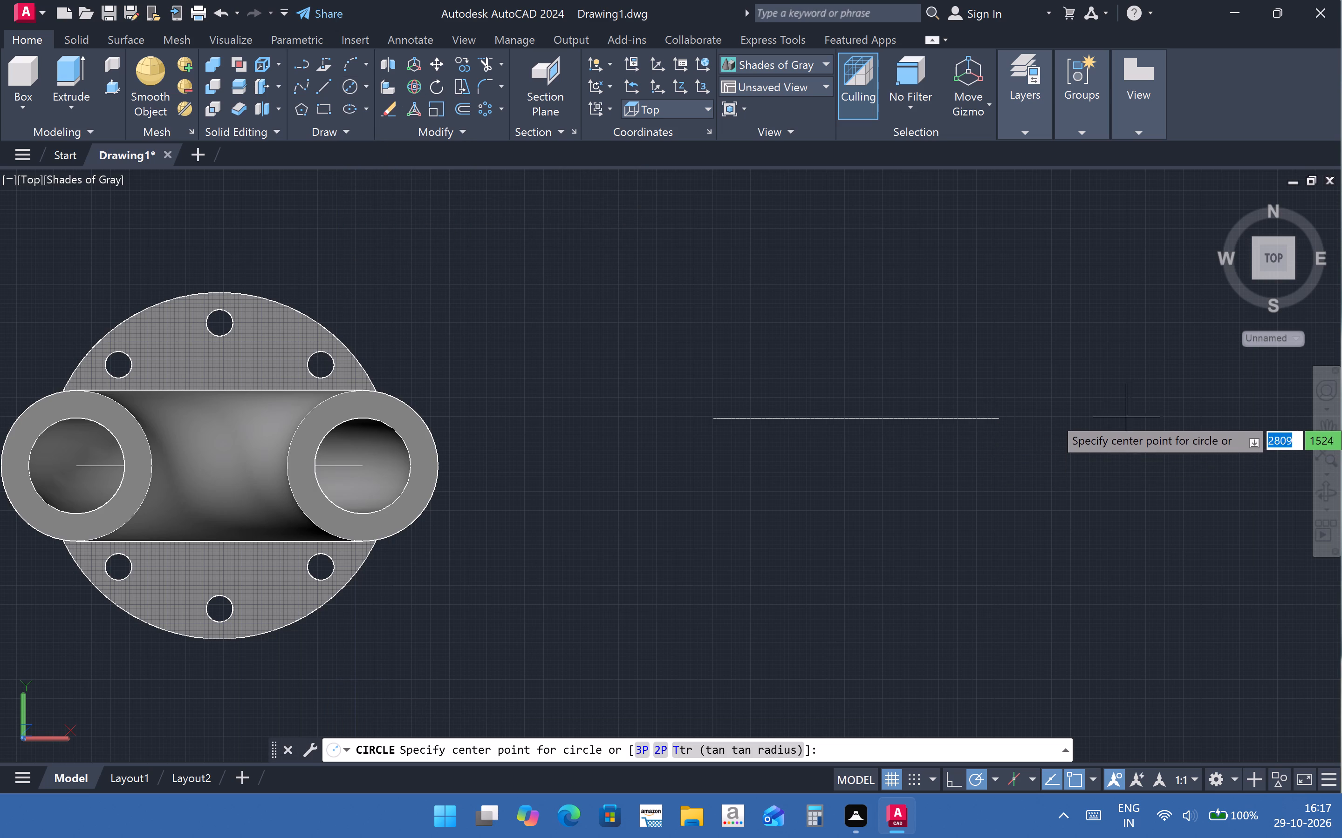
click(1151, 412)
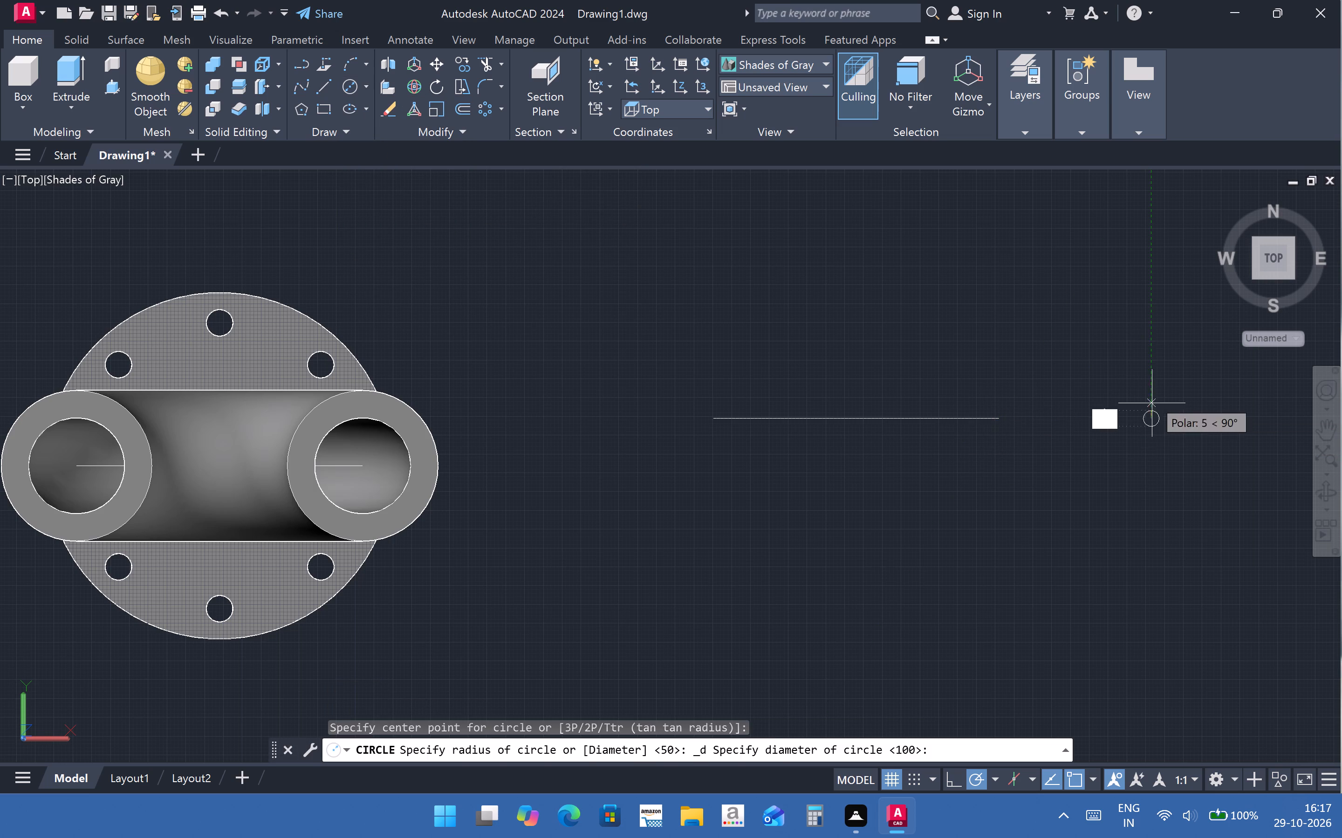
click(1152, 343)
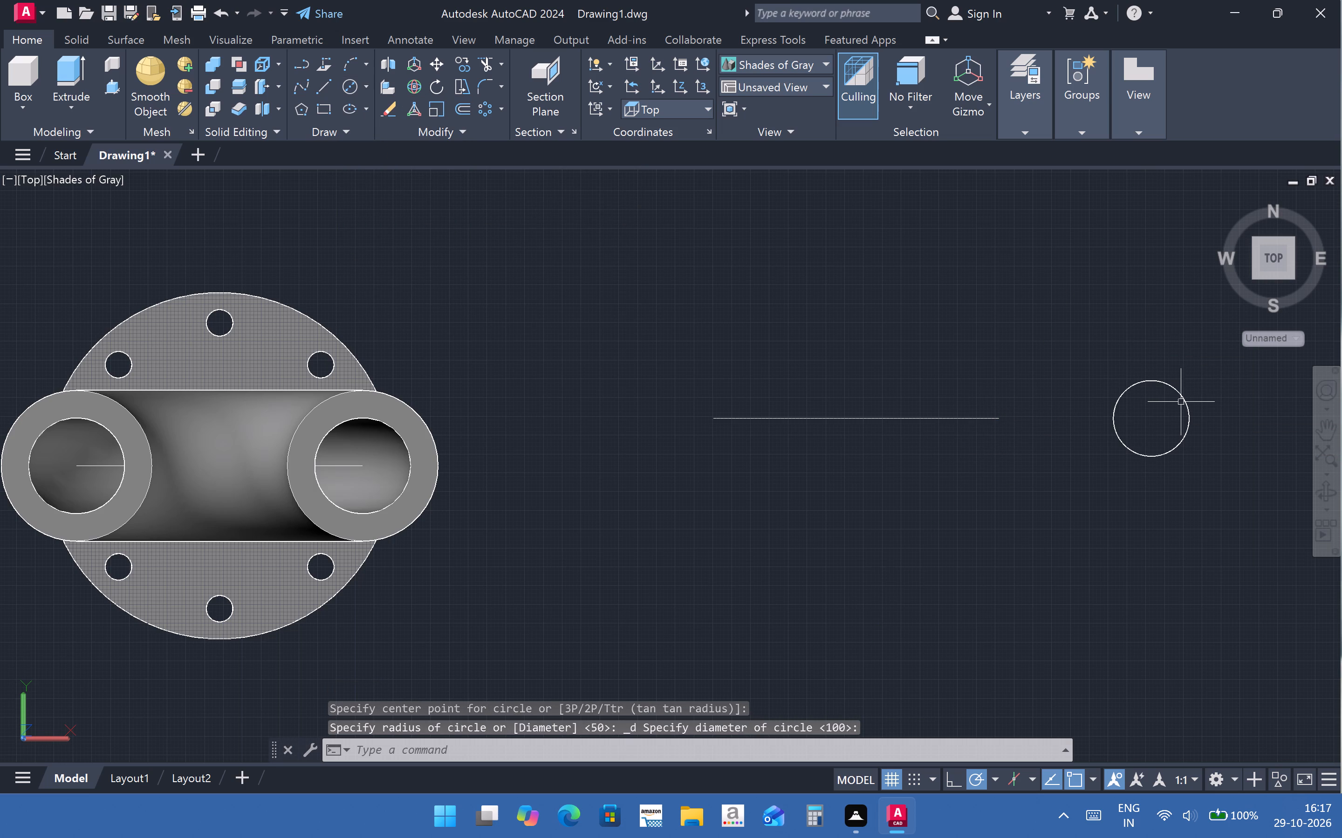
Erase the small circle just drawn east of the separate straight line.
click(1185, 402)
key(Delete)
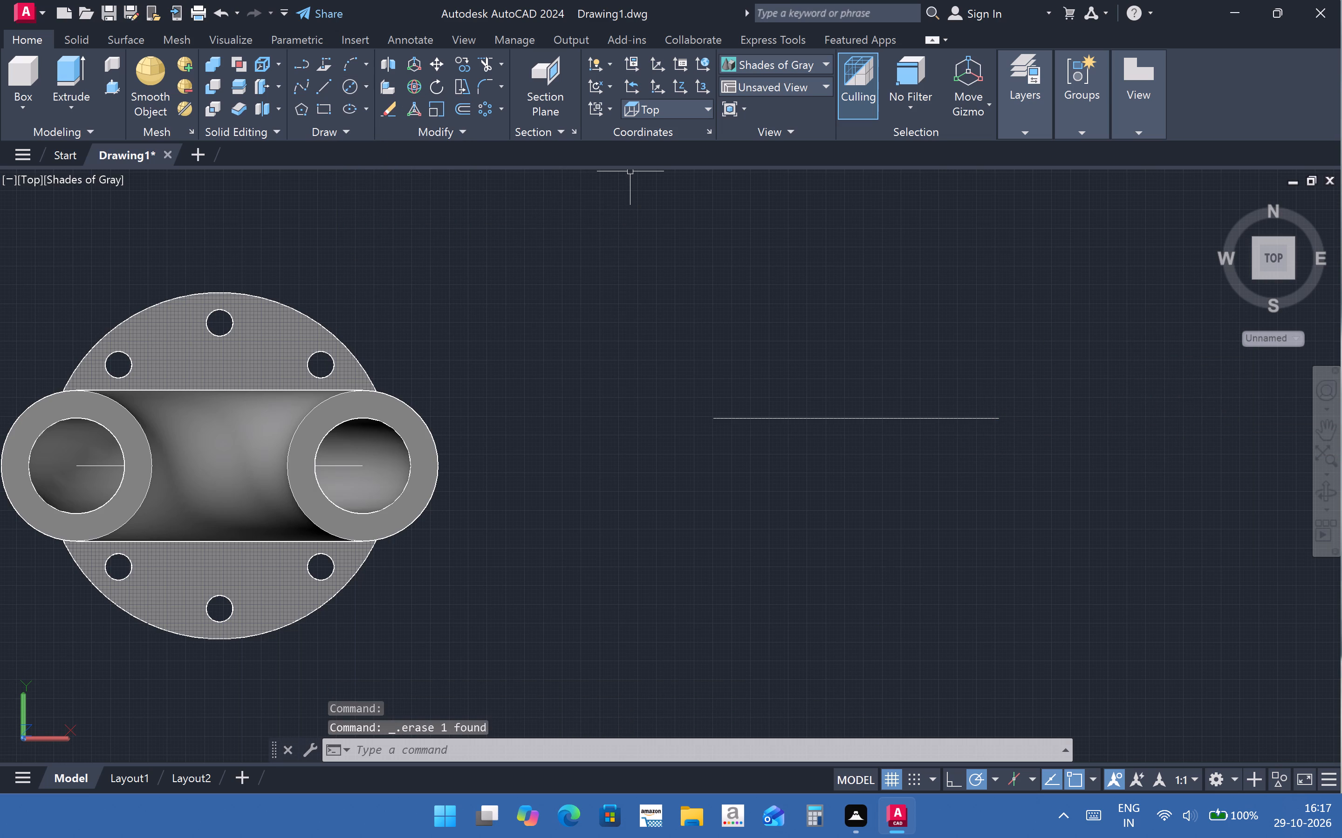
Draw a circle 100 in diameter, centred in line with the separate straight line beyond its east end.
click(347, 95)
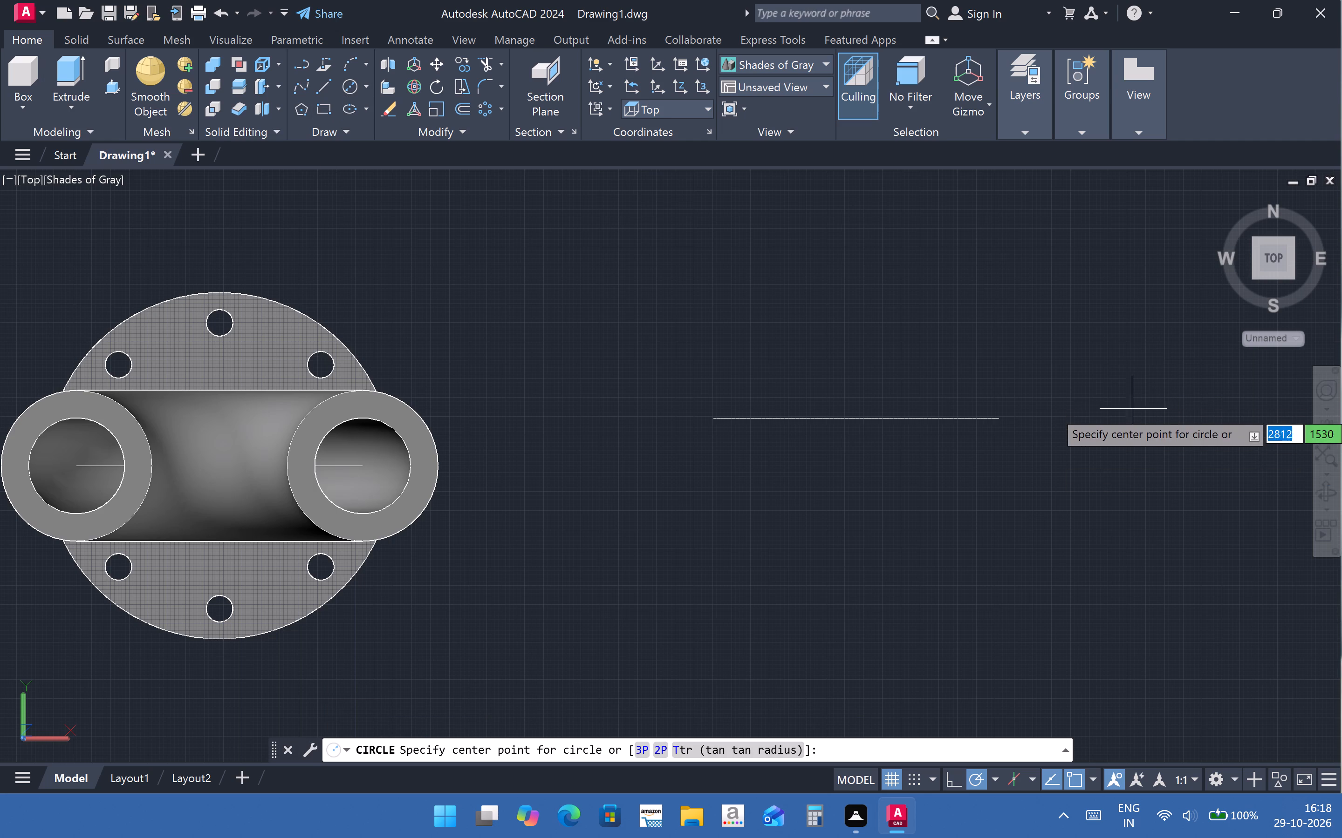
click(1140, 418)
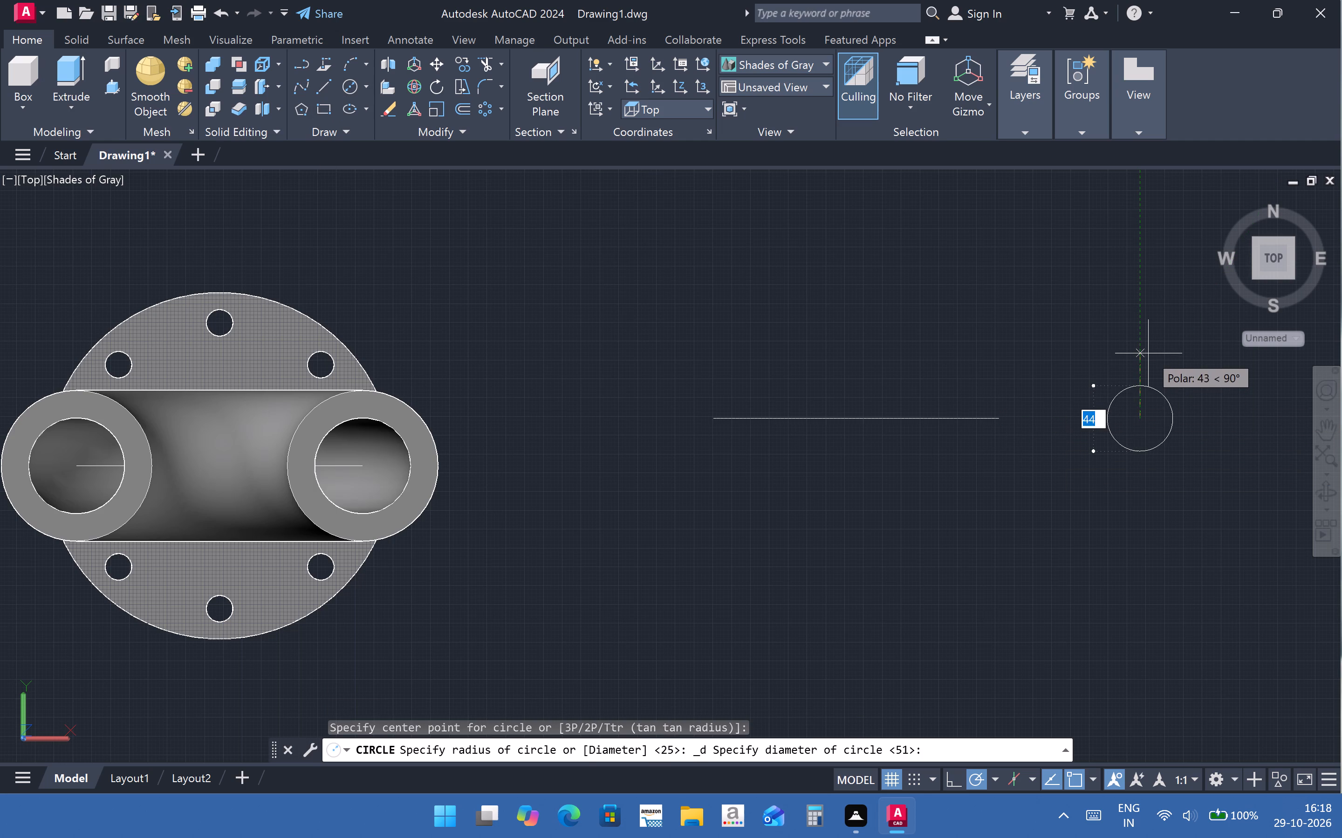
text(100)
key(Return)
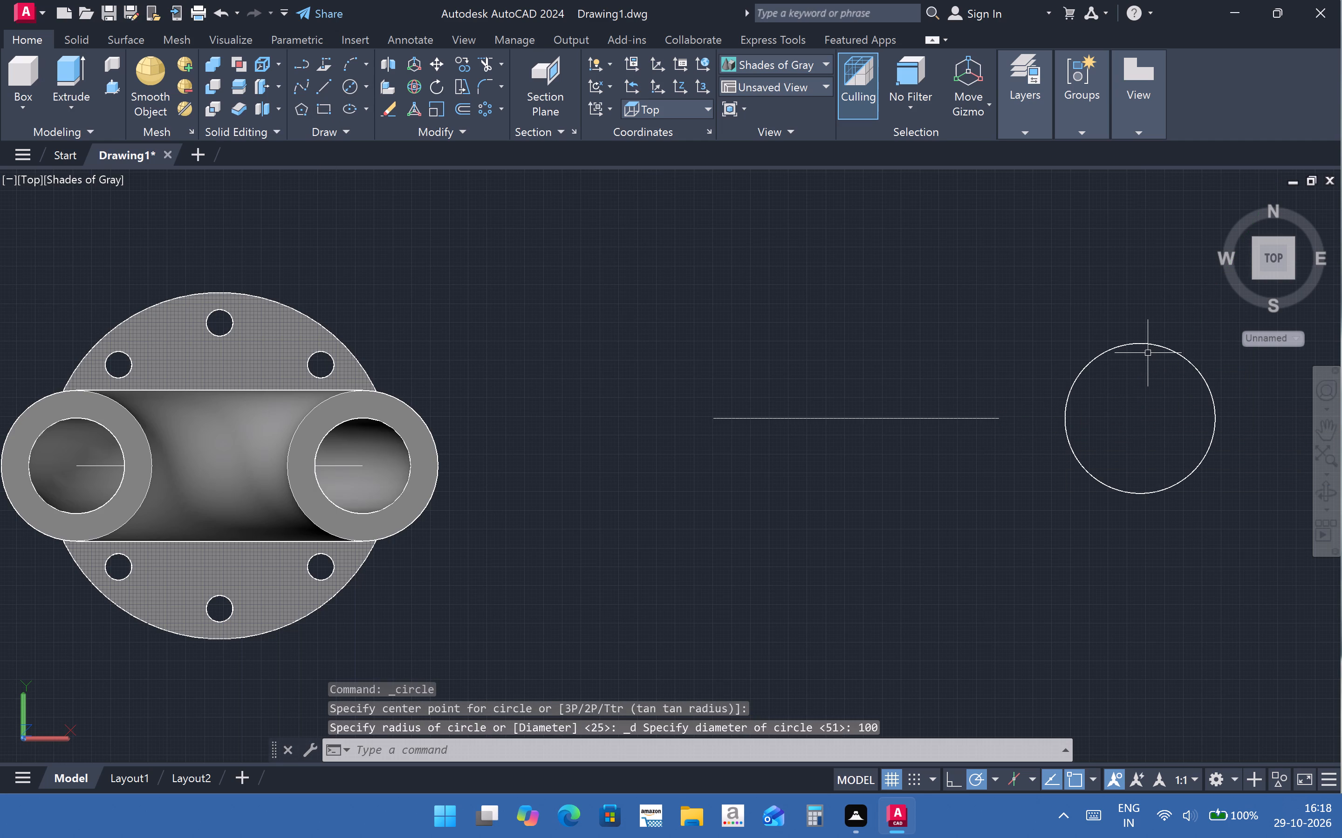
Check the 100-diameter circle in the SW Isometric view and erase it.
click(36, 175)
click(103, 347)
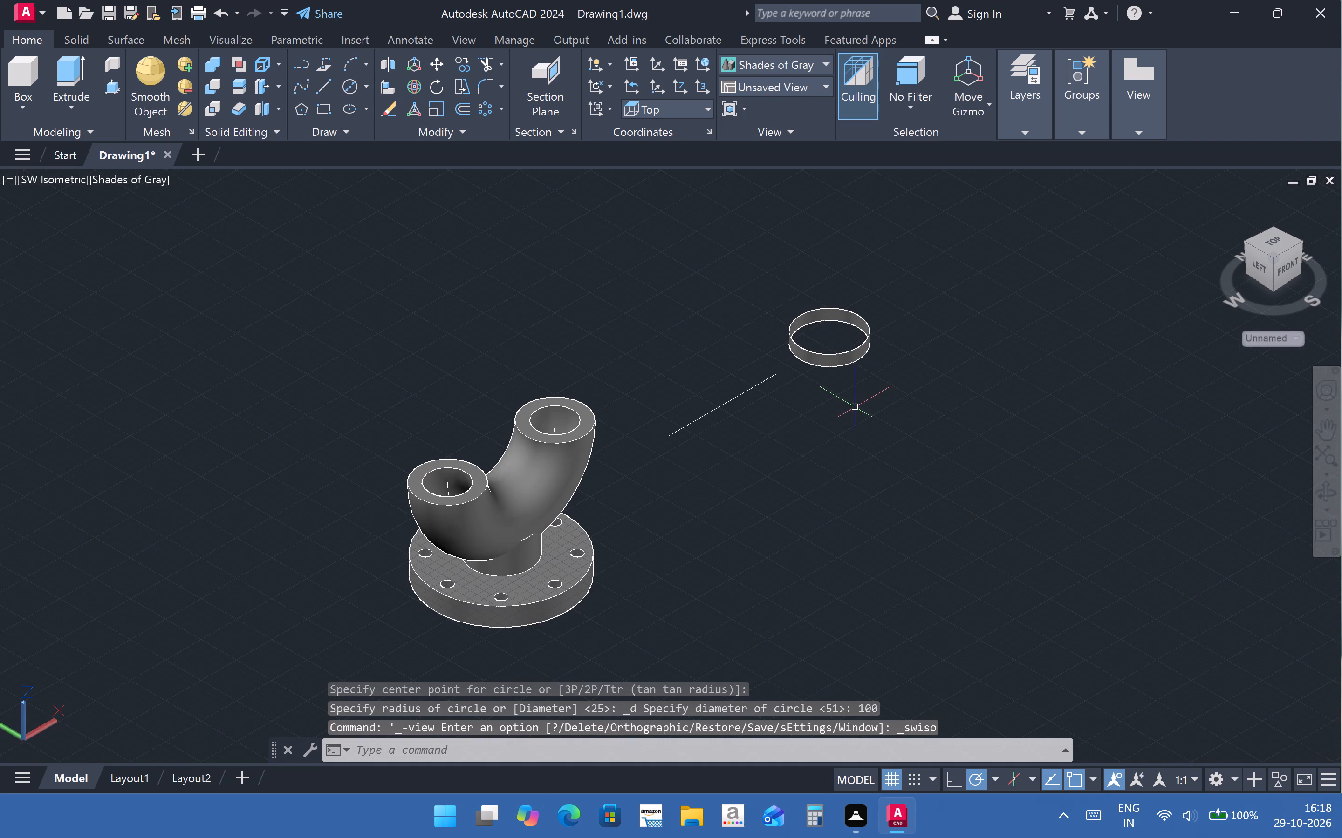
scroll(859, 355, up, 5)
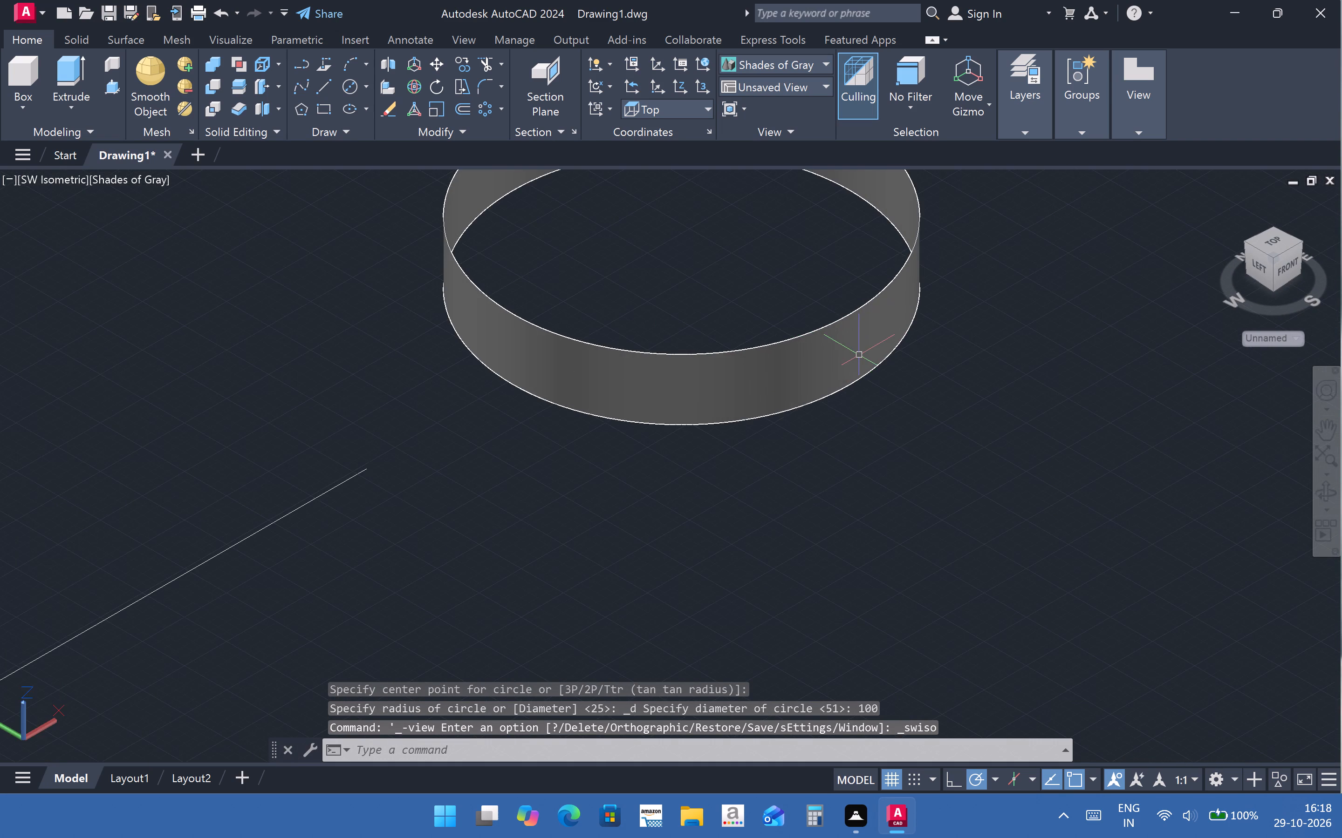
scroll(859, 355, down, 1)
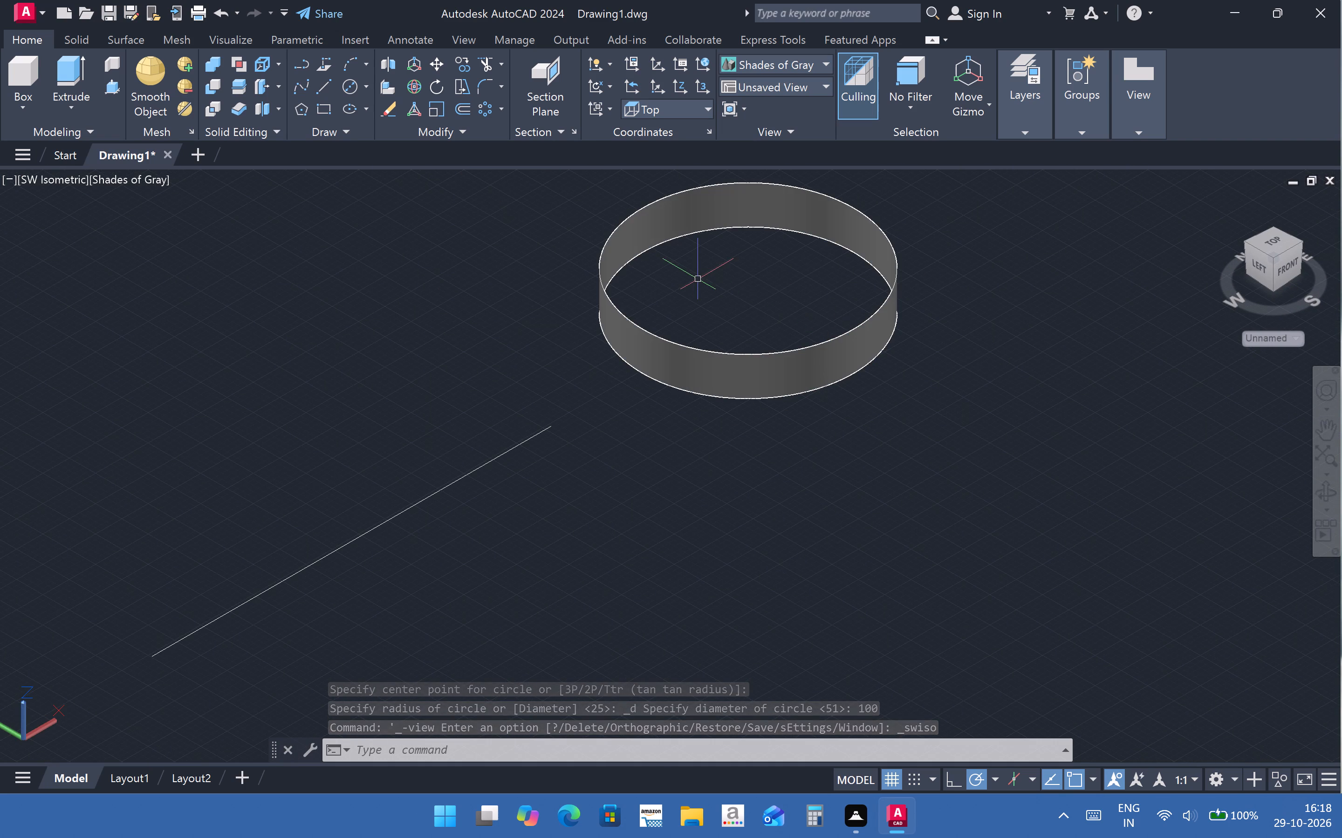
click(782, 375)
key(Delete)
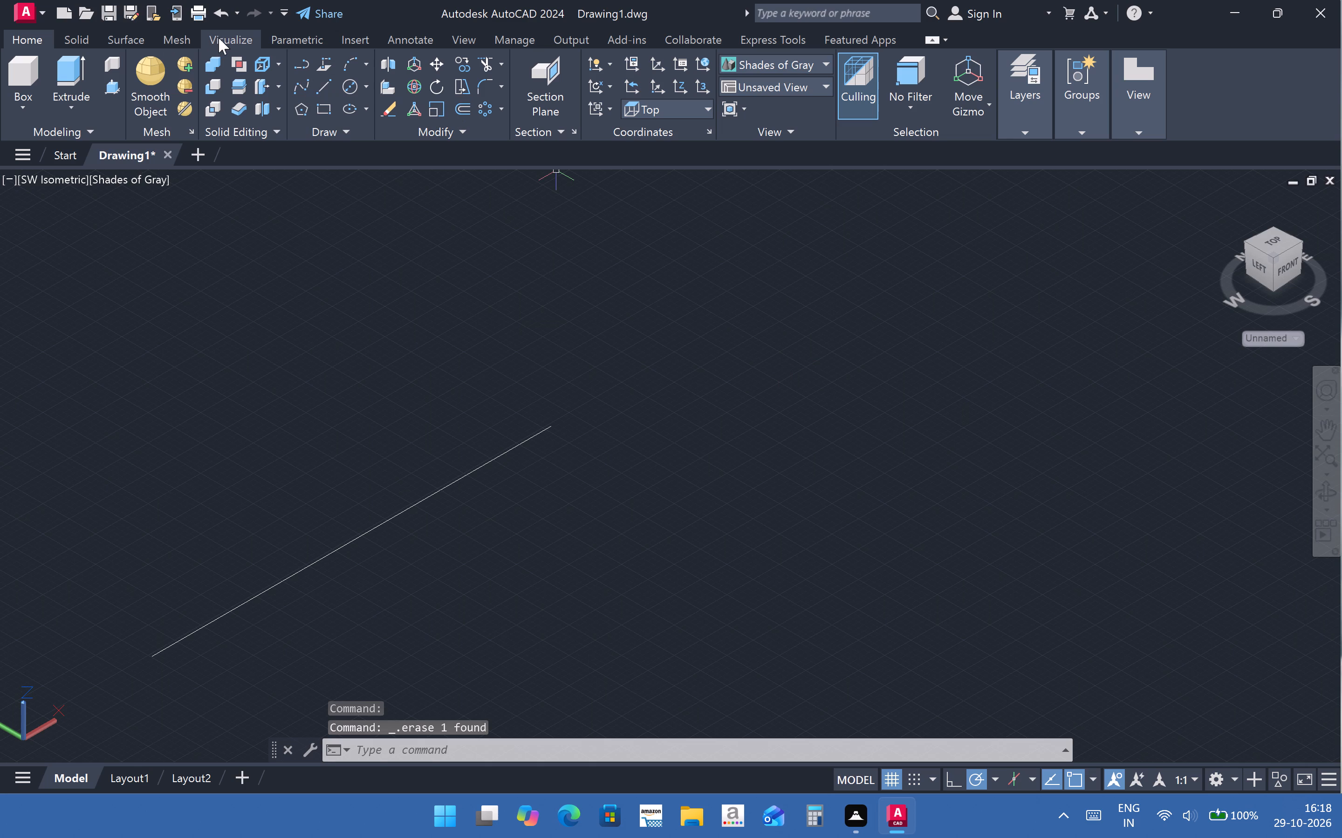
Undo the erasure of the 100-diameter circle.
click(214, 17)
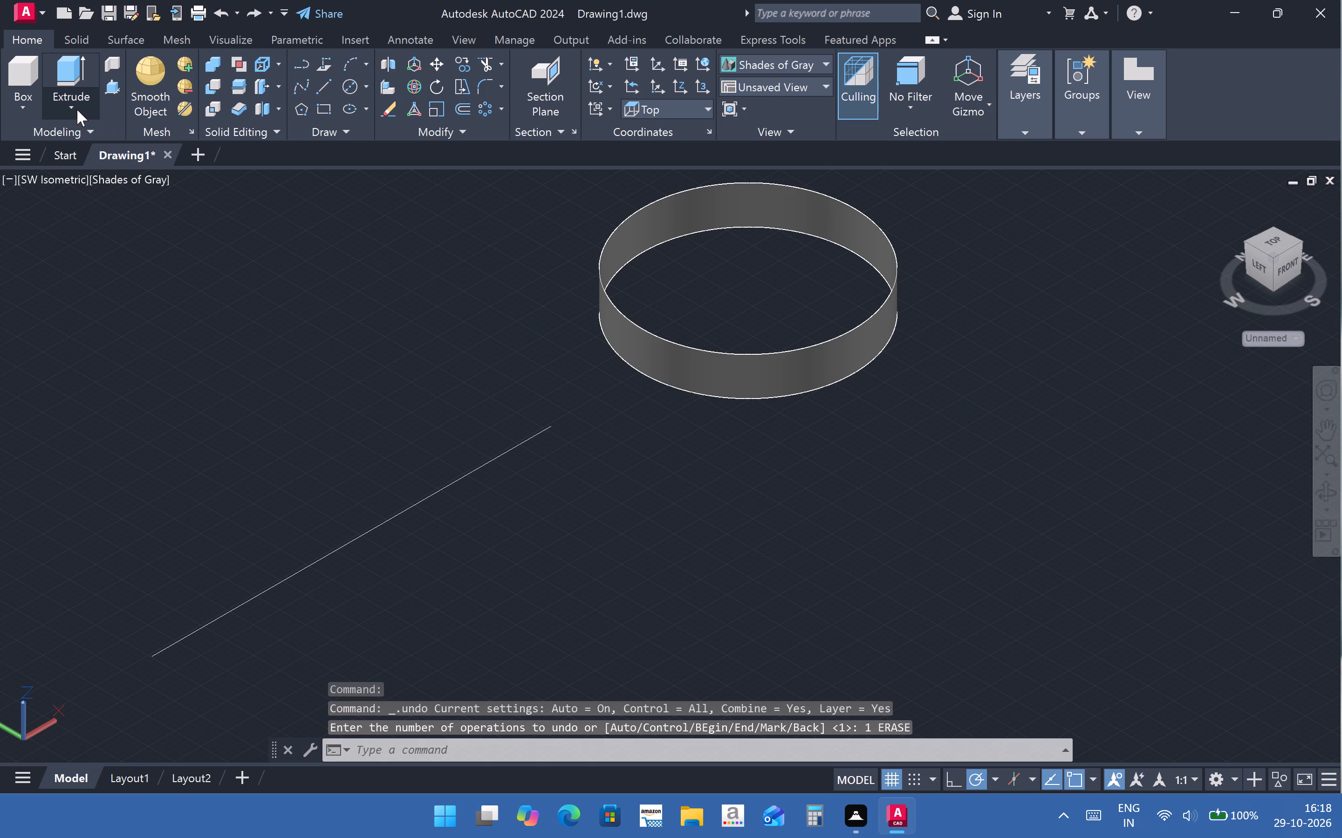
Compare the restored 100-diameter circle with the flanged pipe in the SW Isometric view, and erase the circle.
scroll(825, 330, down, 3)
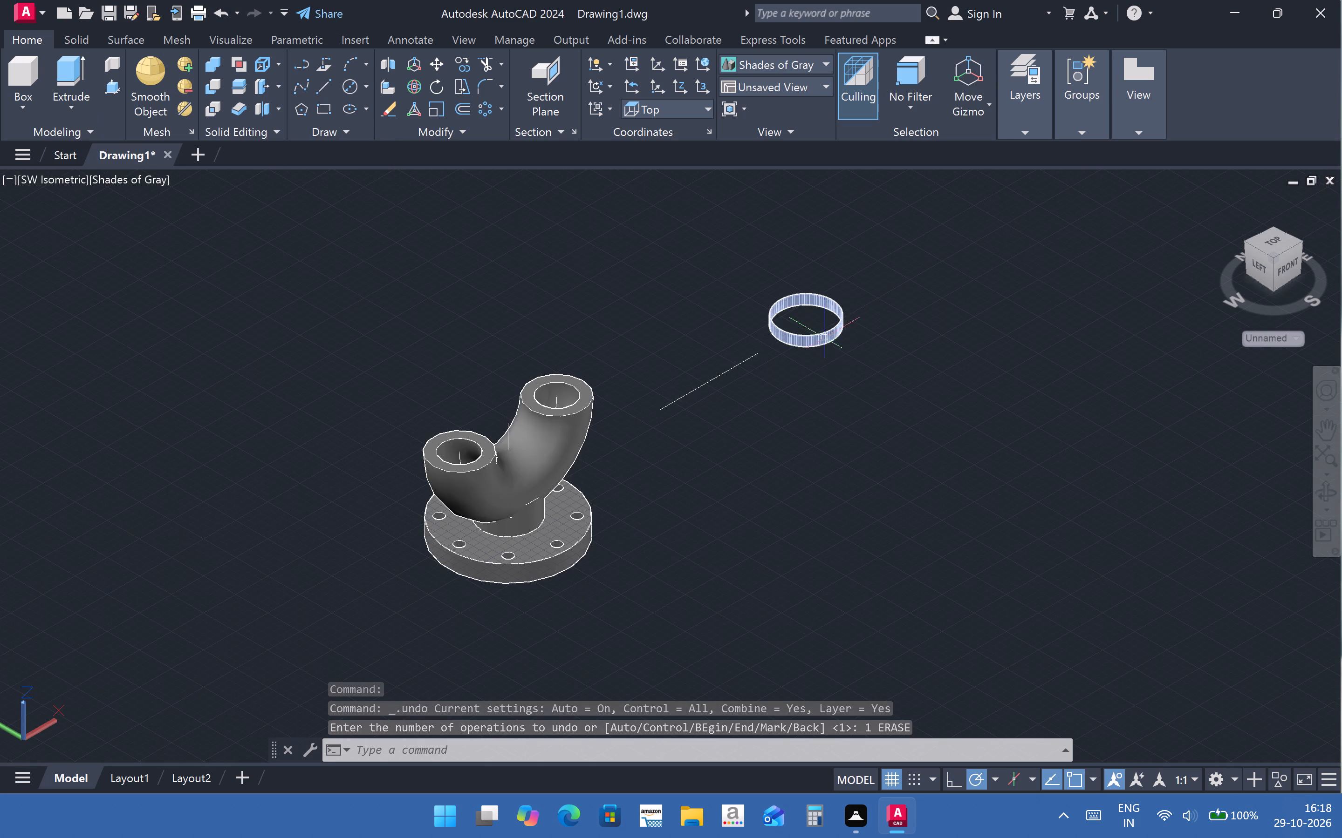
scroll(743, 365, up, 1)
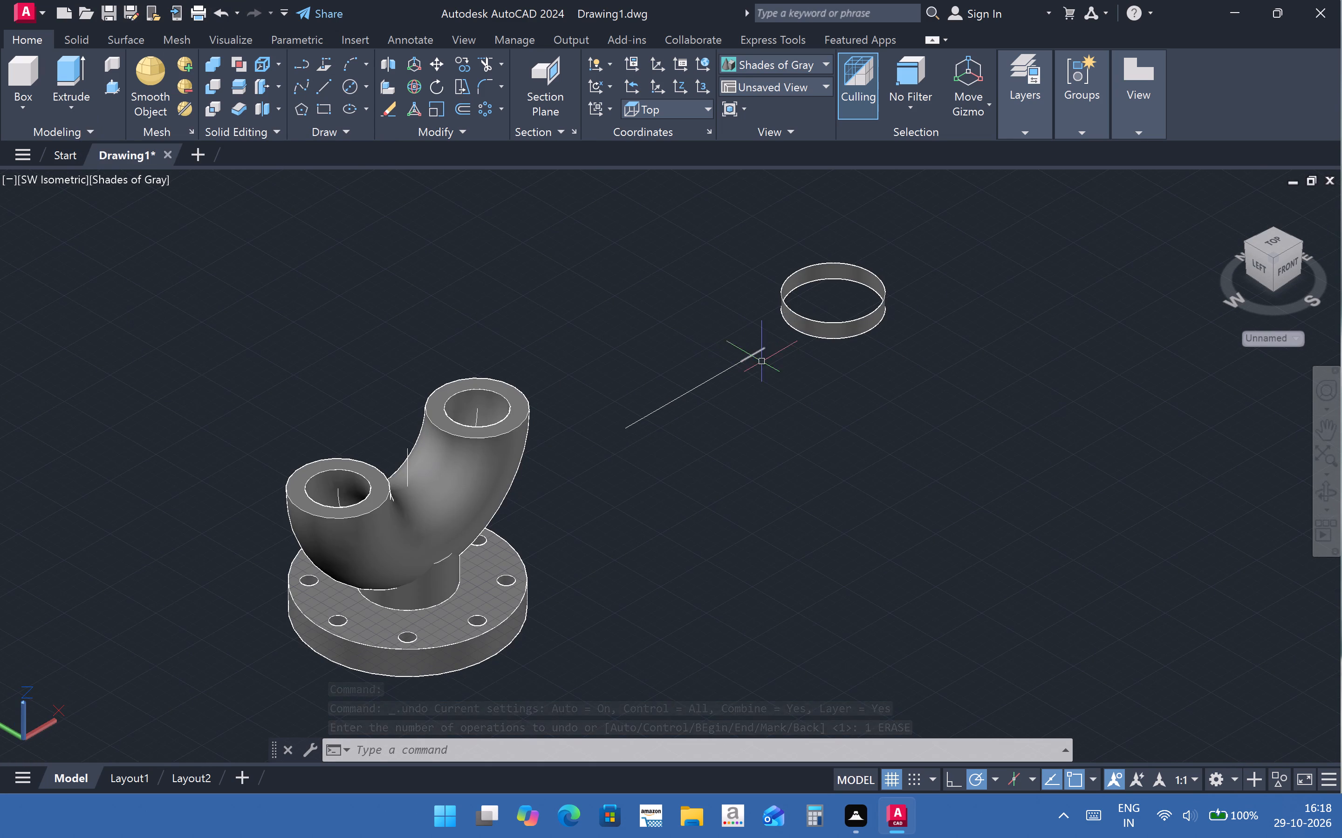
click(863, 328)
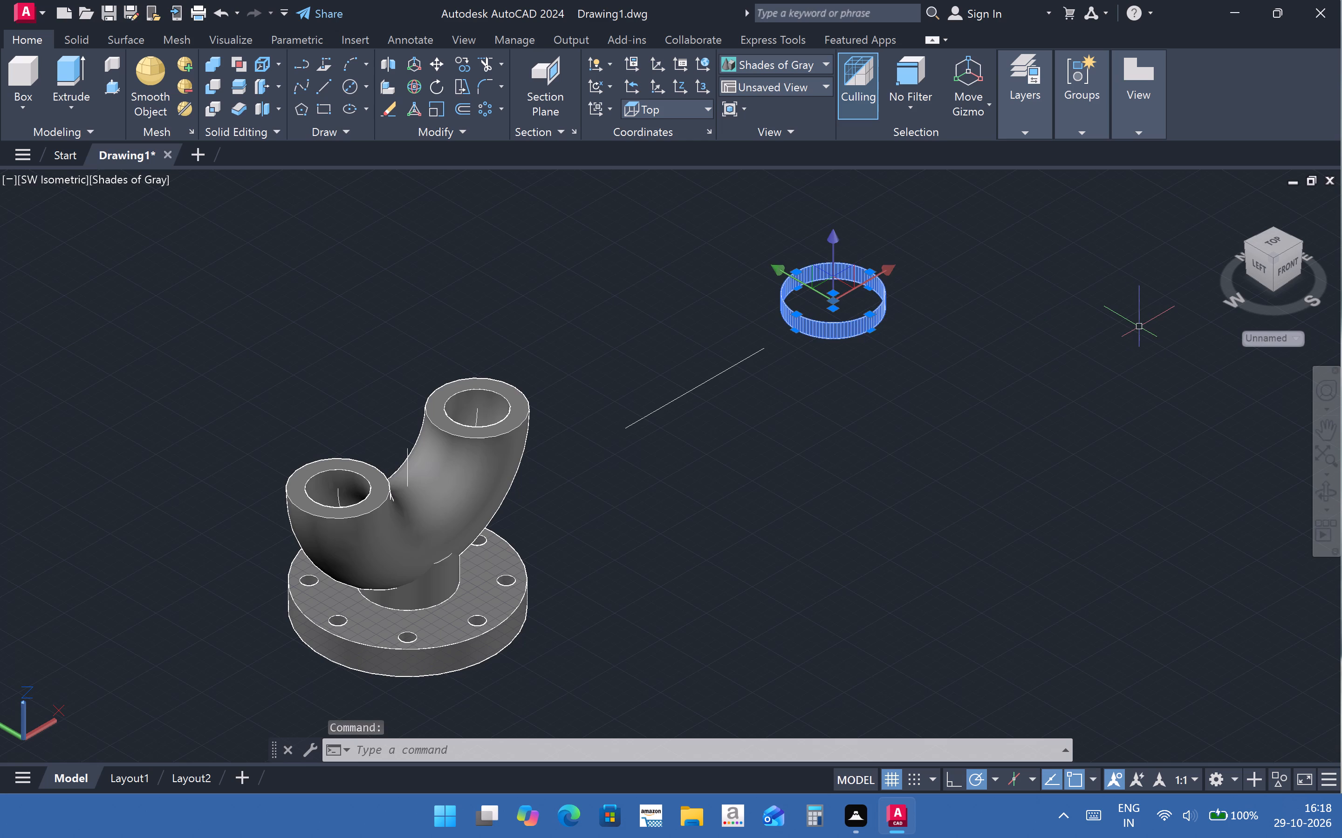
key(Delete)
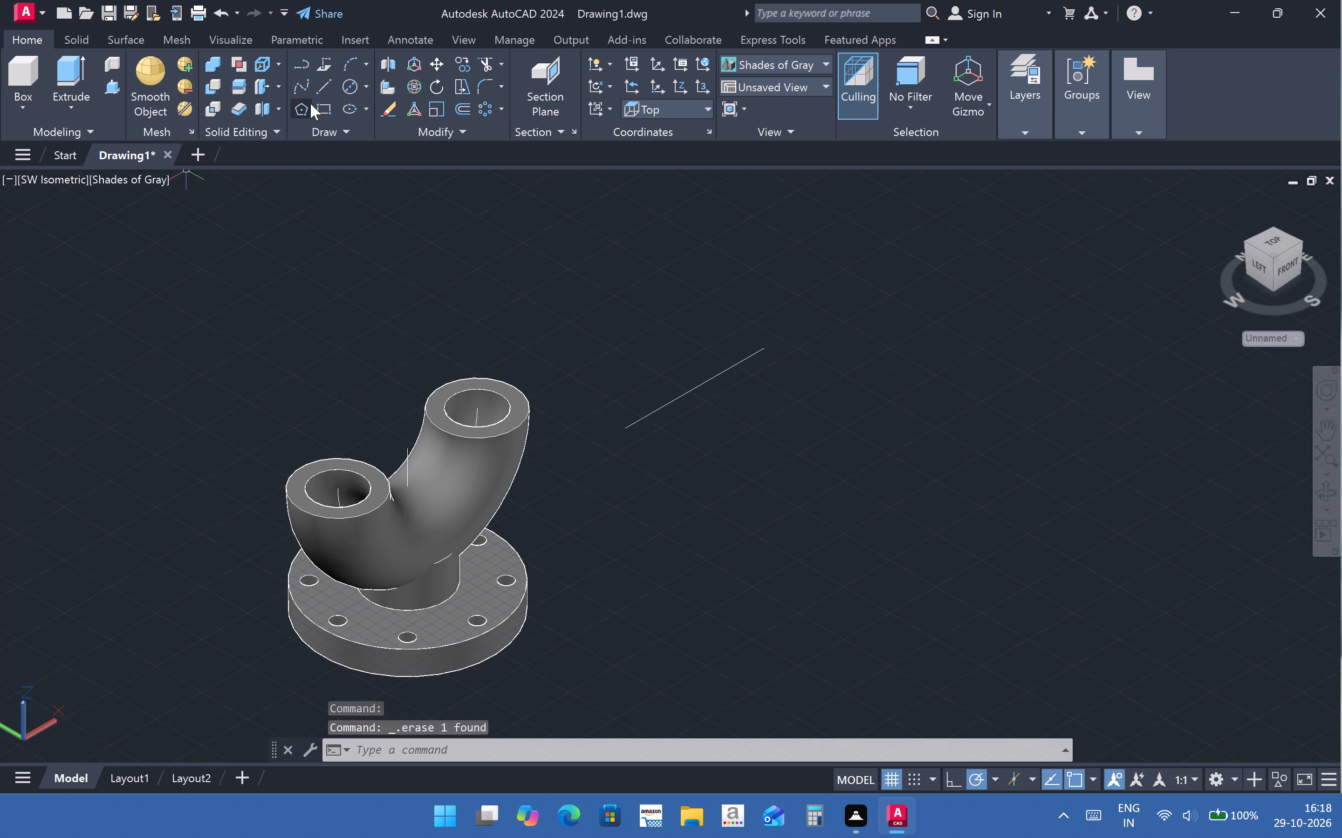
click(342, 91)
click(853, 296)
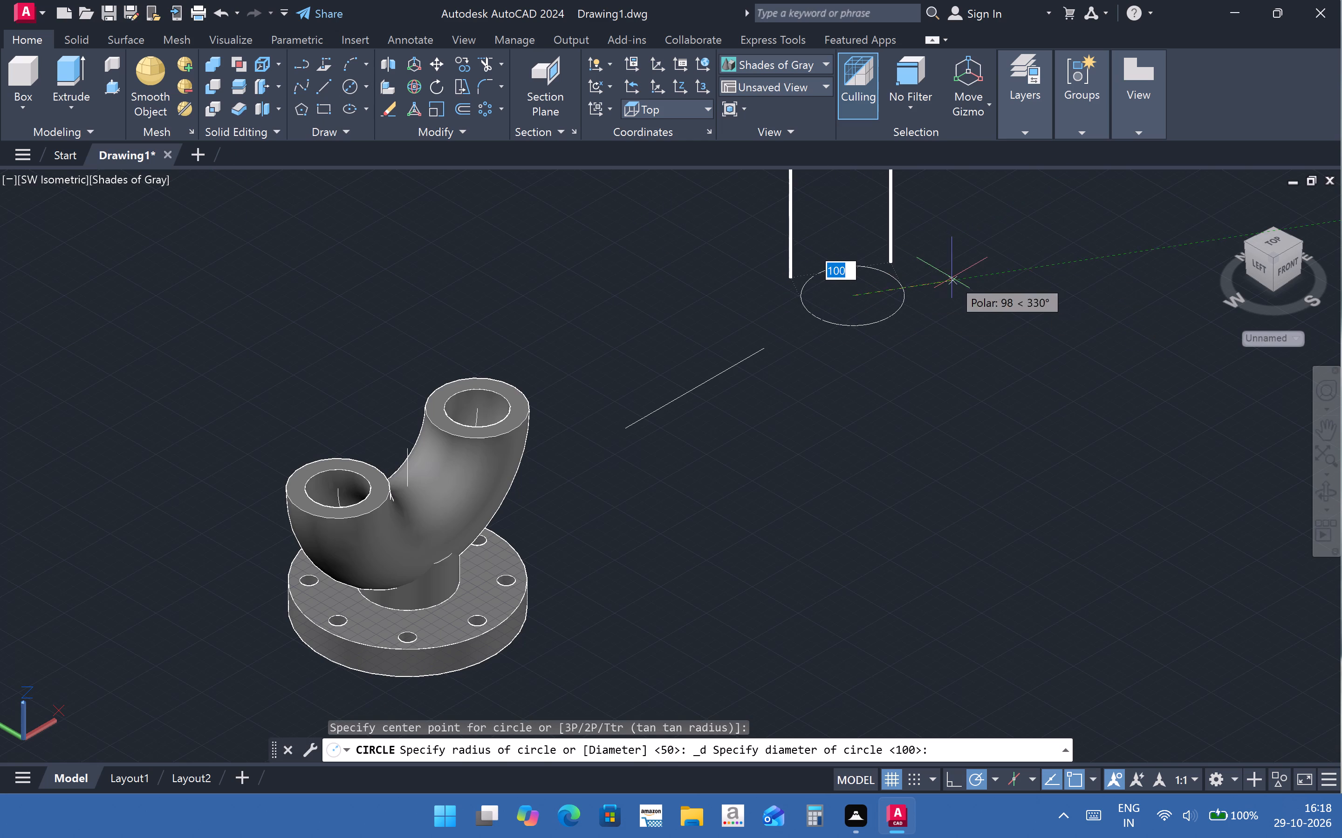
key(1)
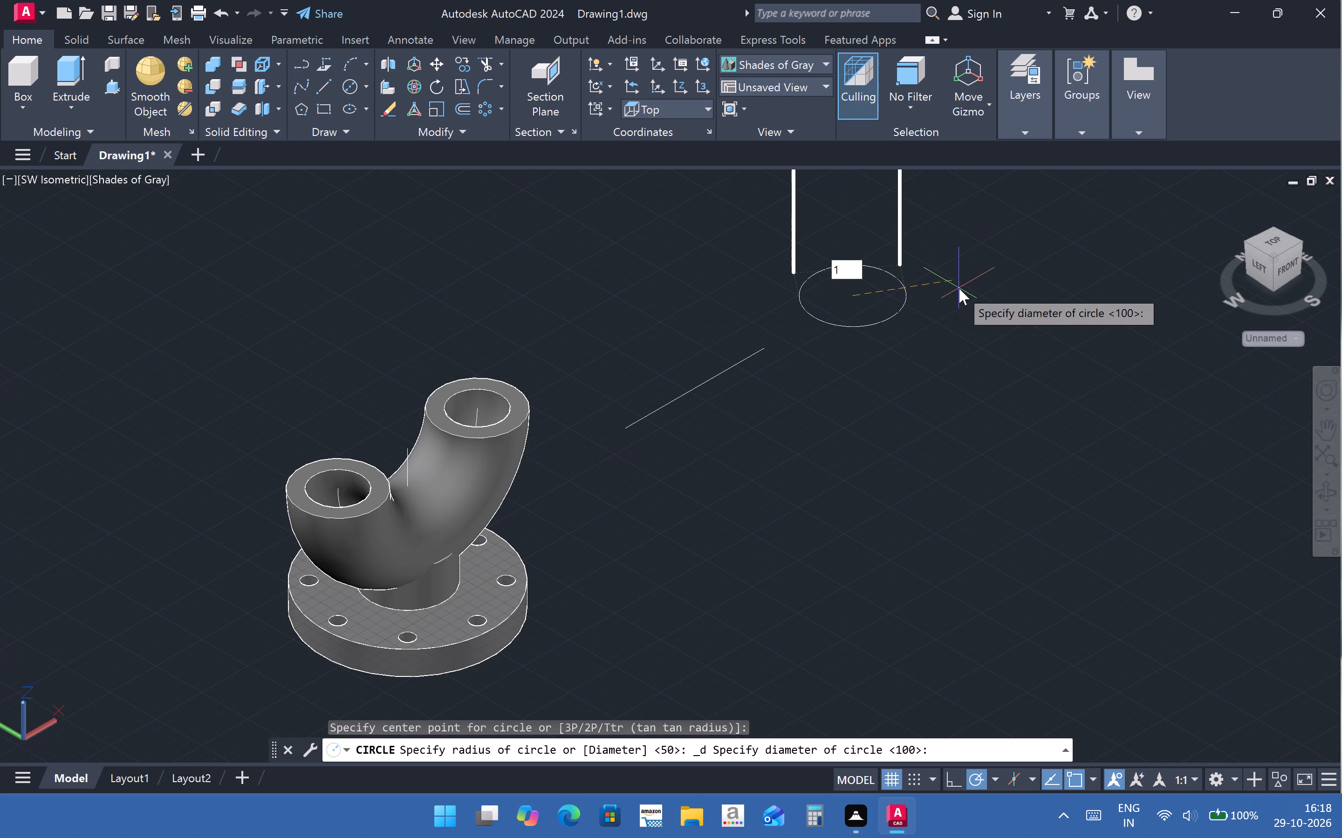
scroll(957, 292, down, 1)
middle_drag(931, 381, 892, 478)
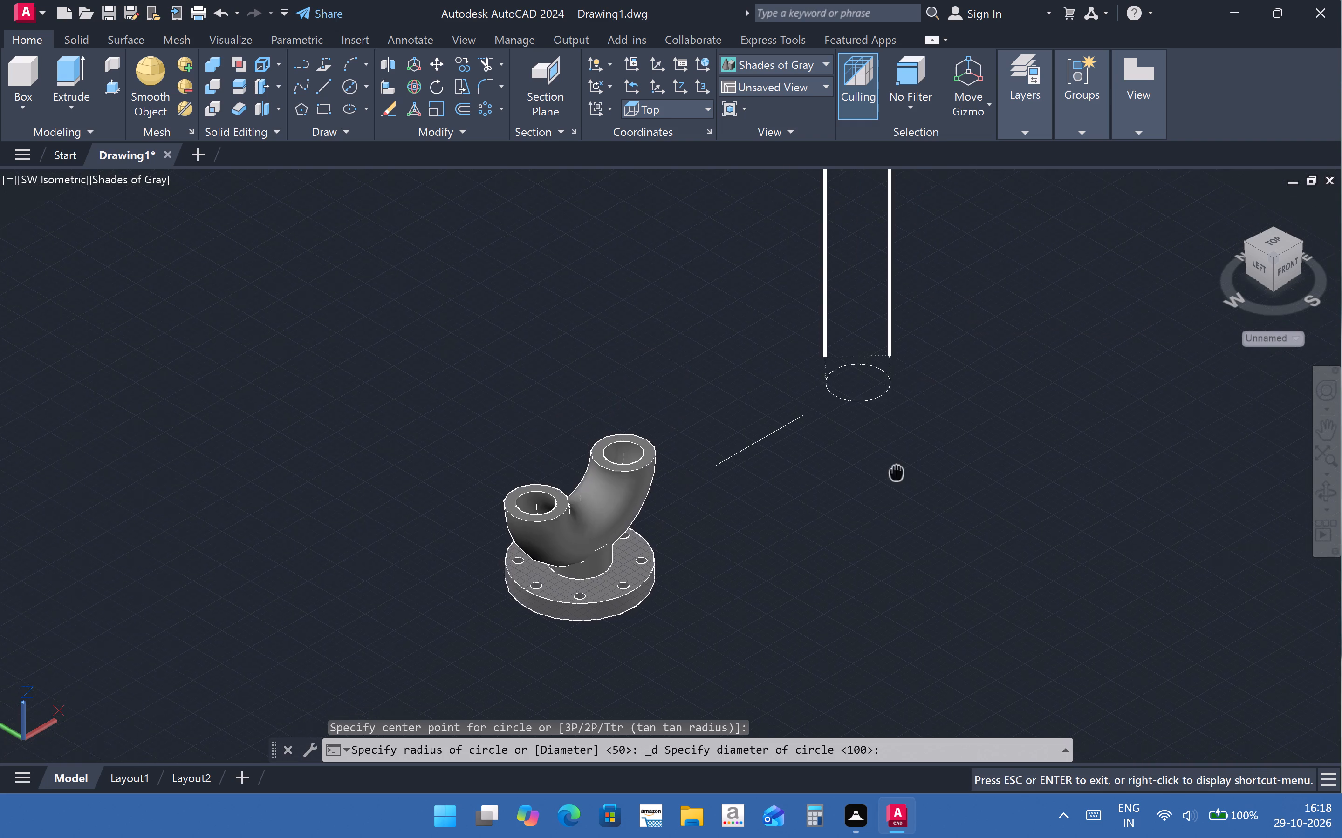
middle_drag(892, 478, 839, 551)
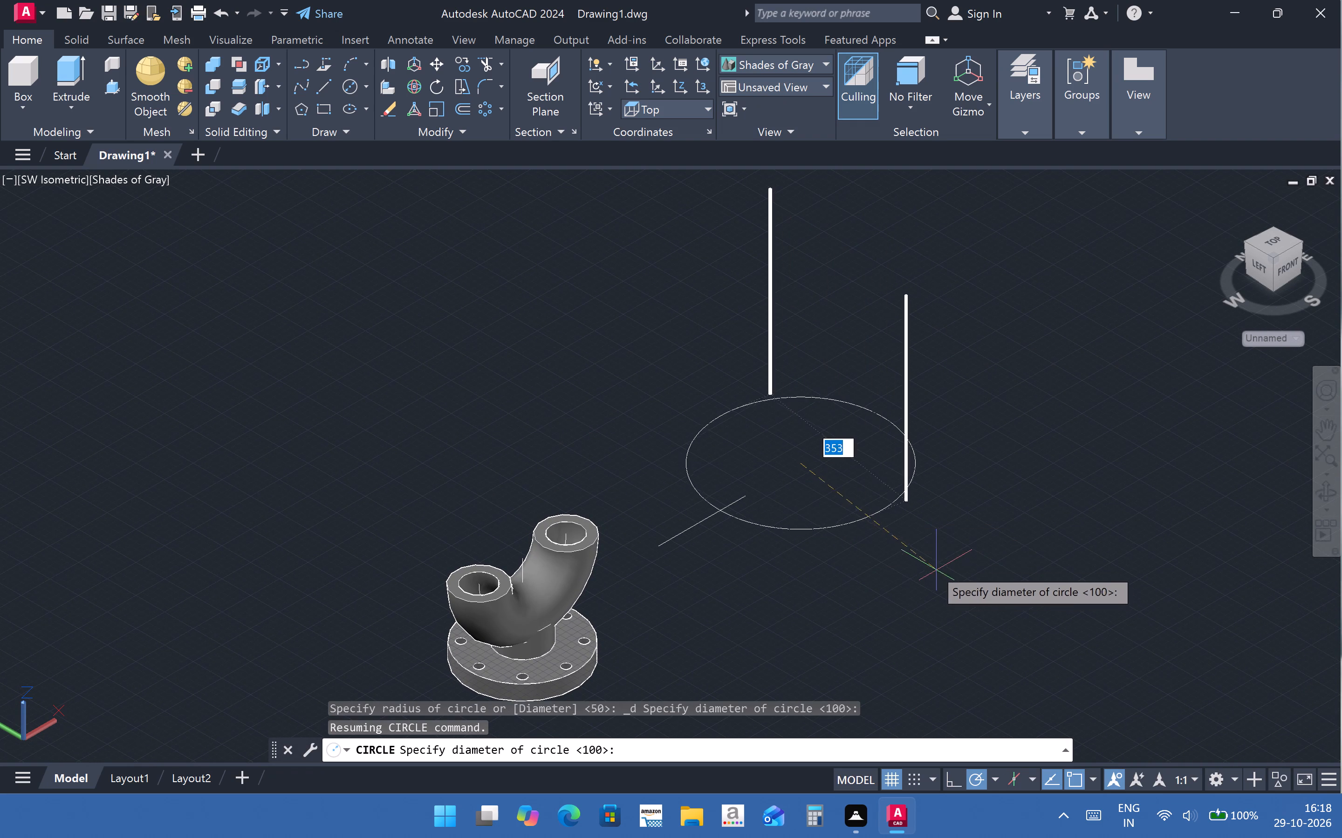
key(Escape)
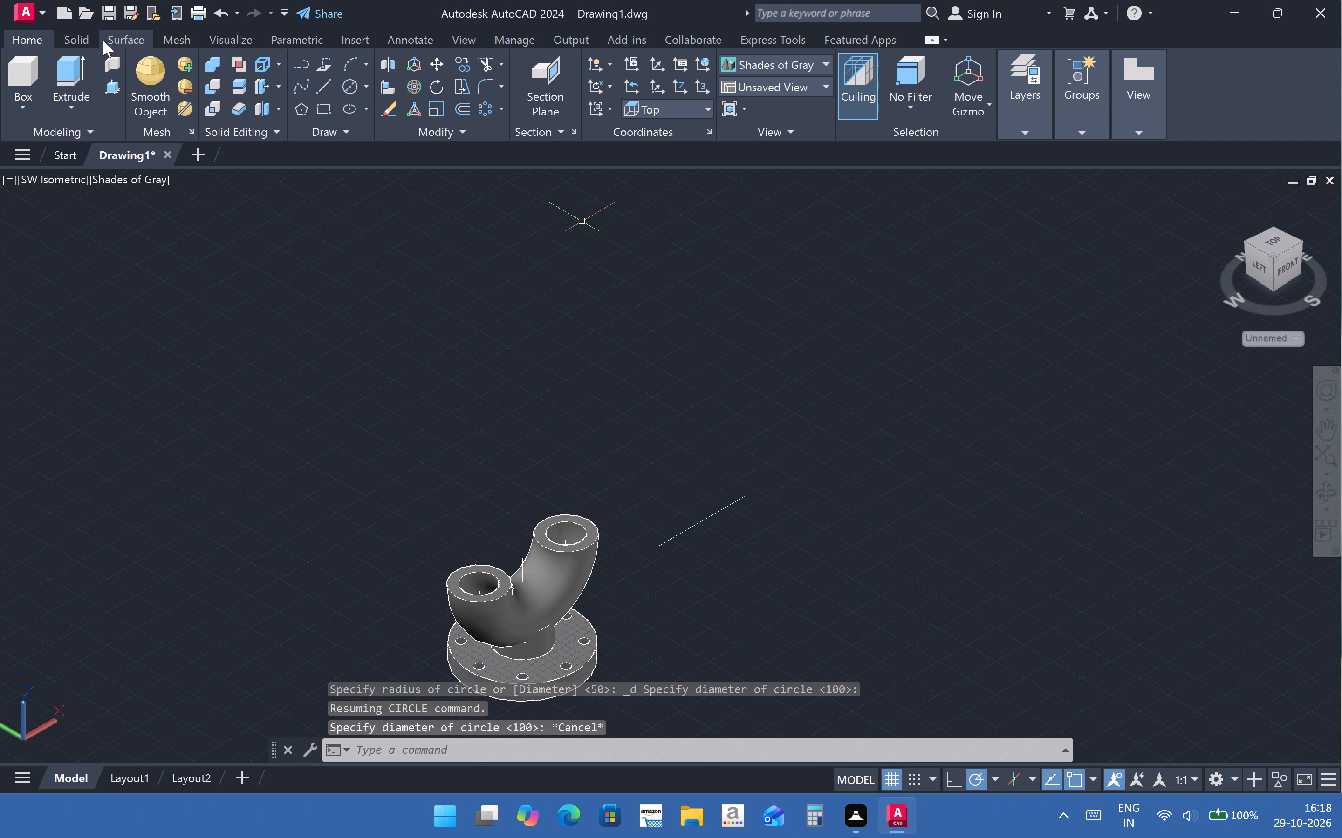
Turn off Surface Associativity.
click(79, 41)
click(133, 43)
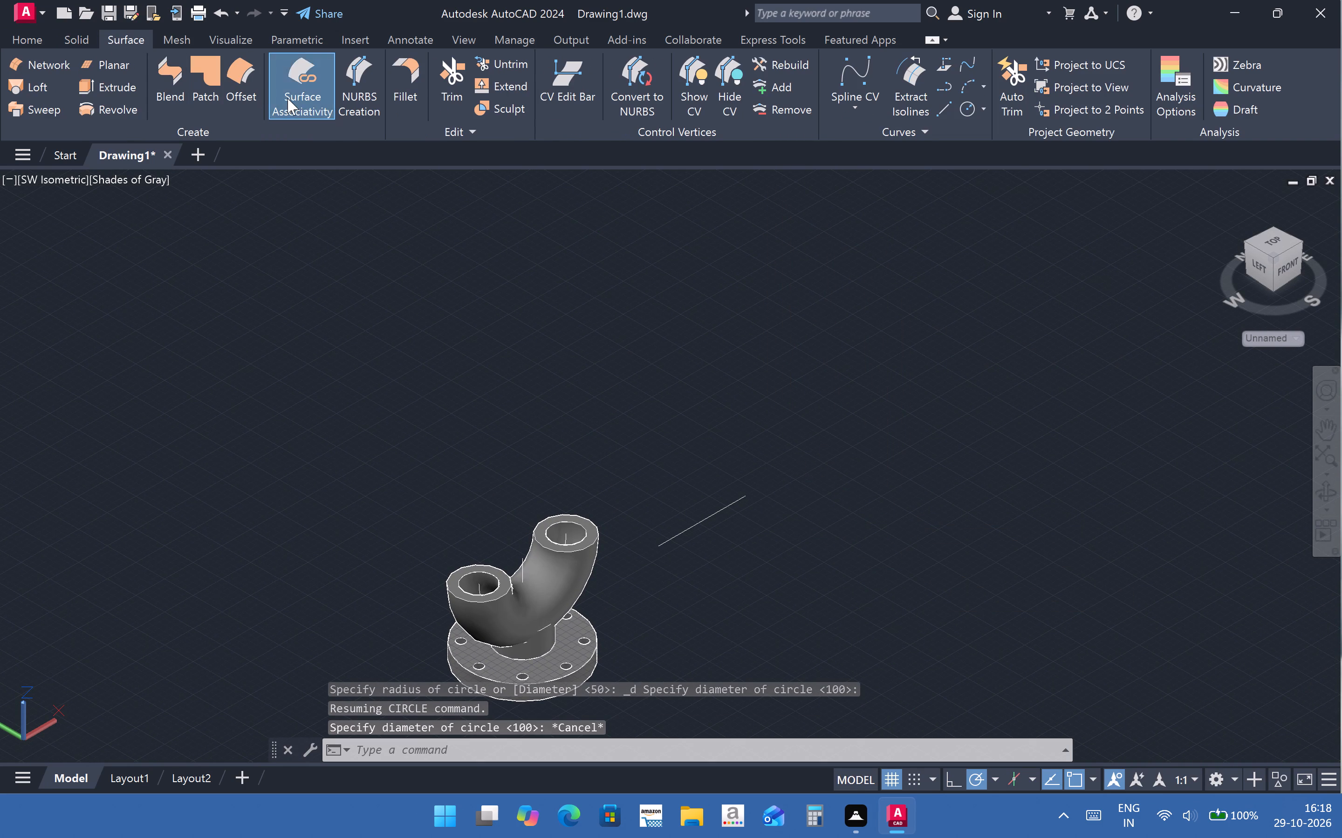
click(288, 98)
click(889, 453)
click(976, 407)
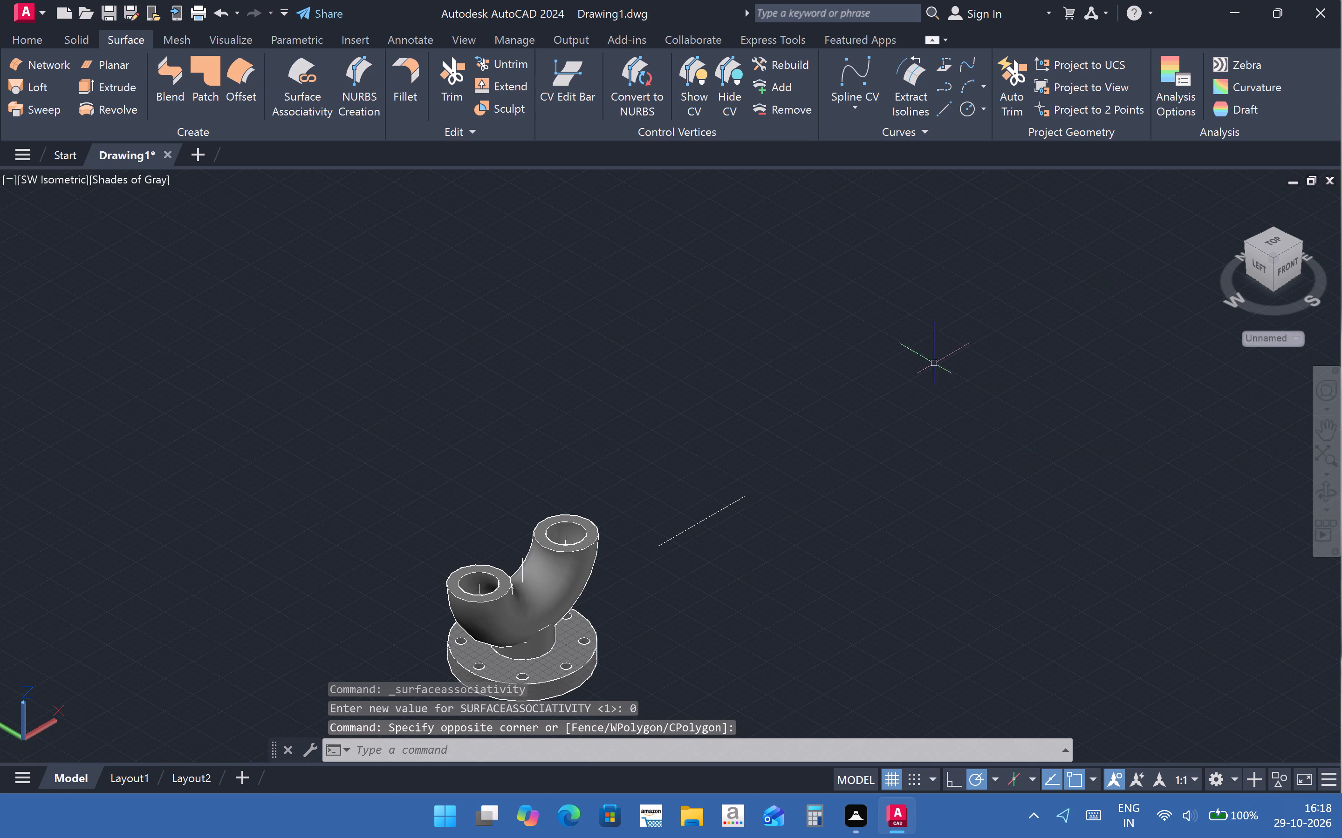
In the Top view, draw a circle 100 in diameter, centred in line with the separate straight line beyond its east end.
click(58, 37)
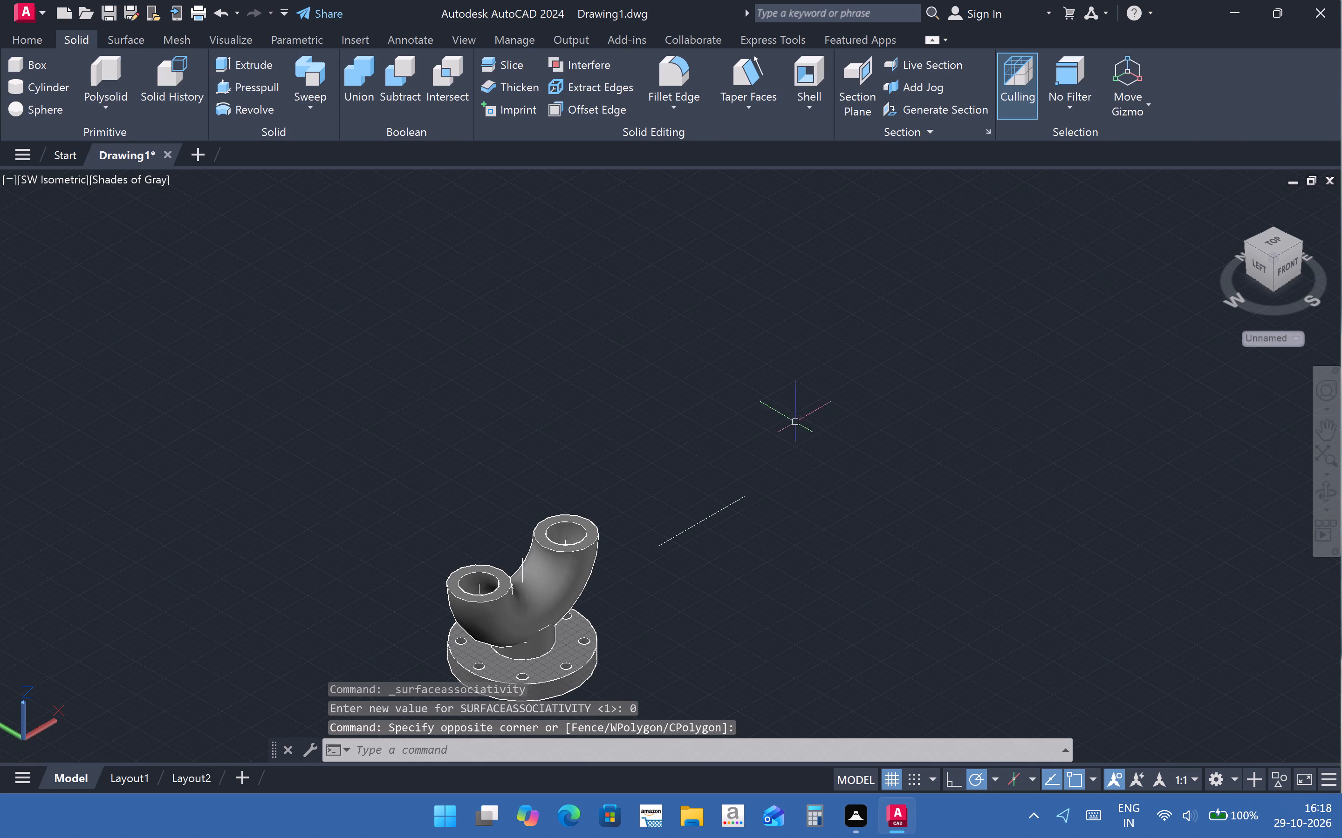
click(40, 187)
click(68, 226)
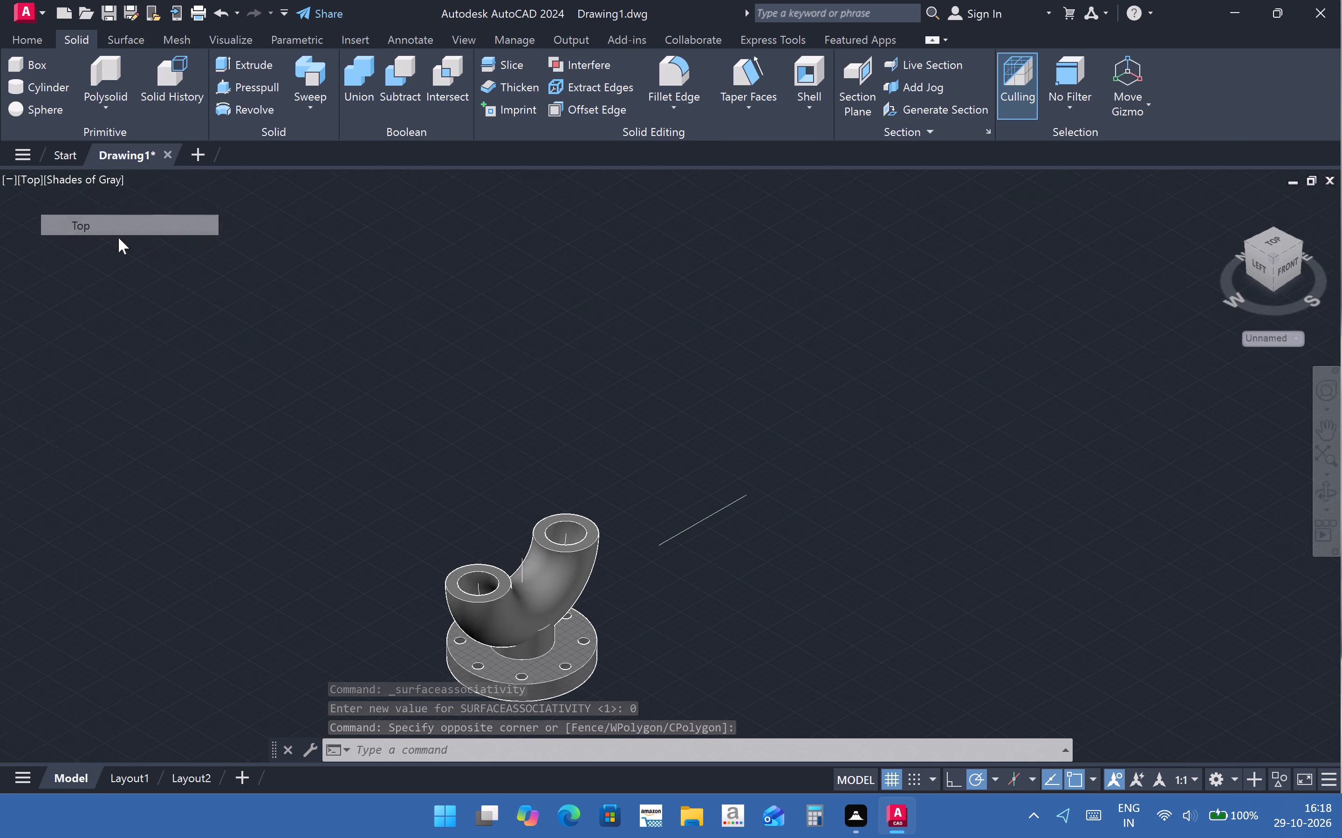
scroll(643, 411, up, 2)
scroll(643, 411, down, 3)
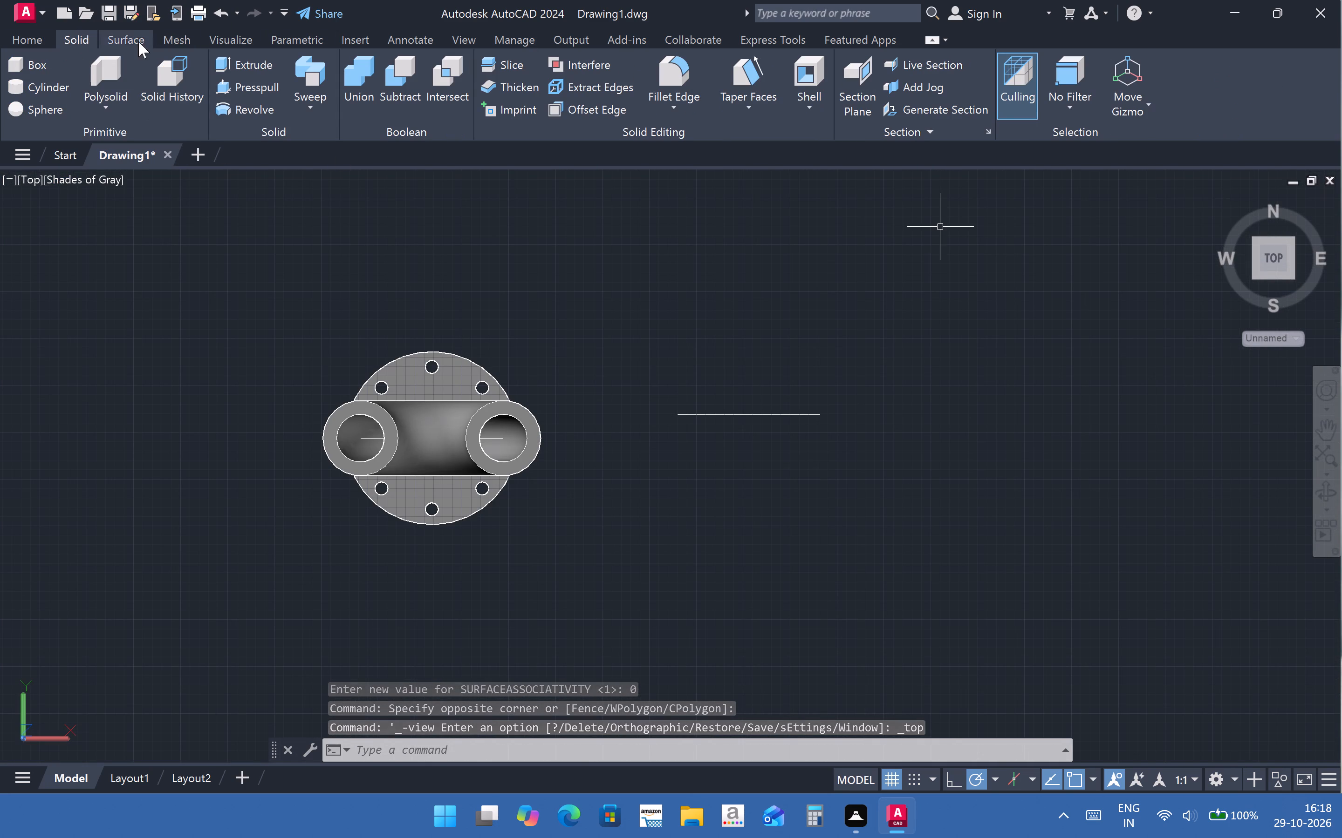
click(42, 41)
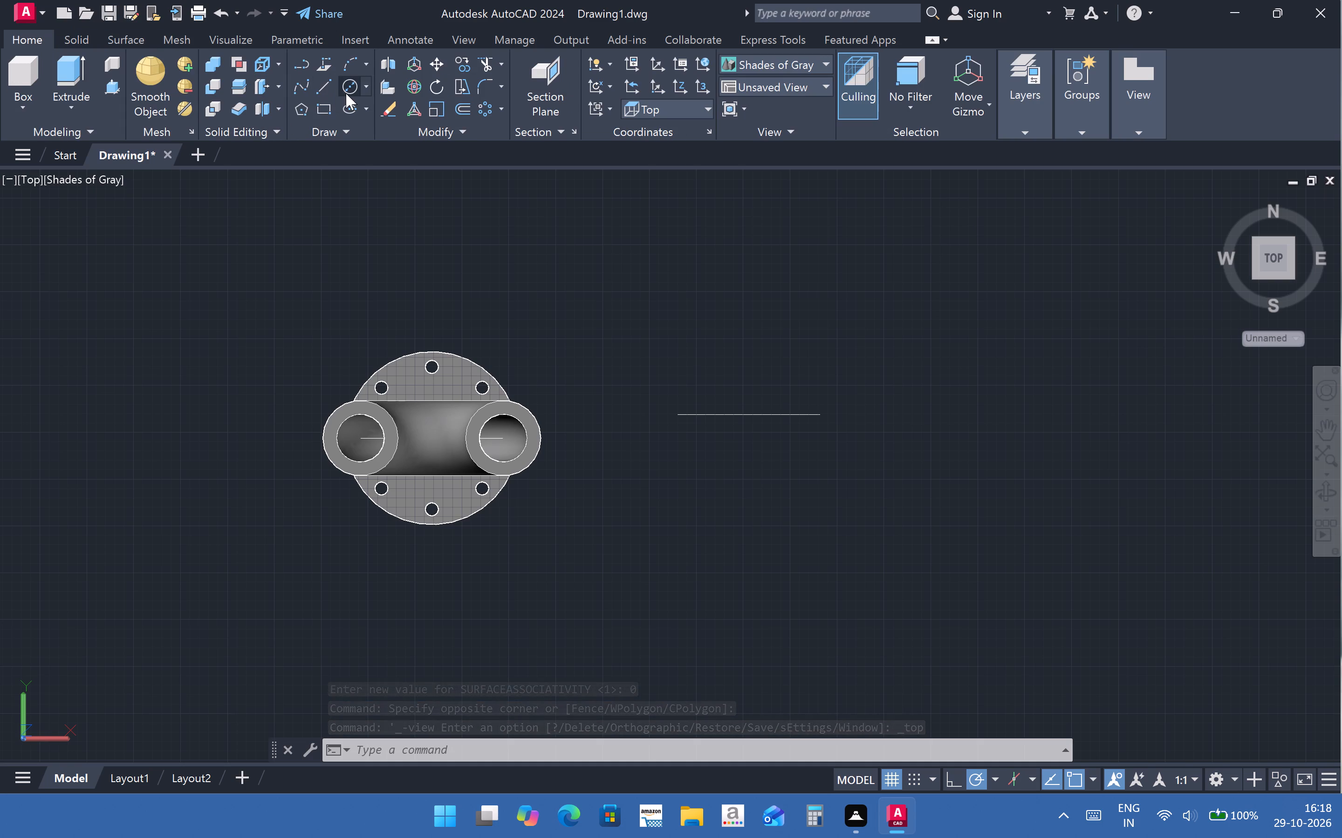
click(346, 93)
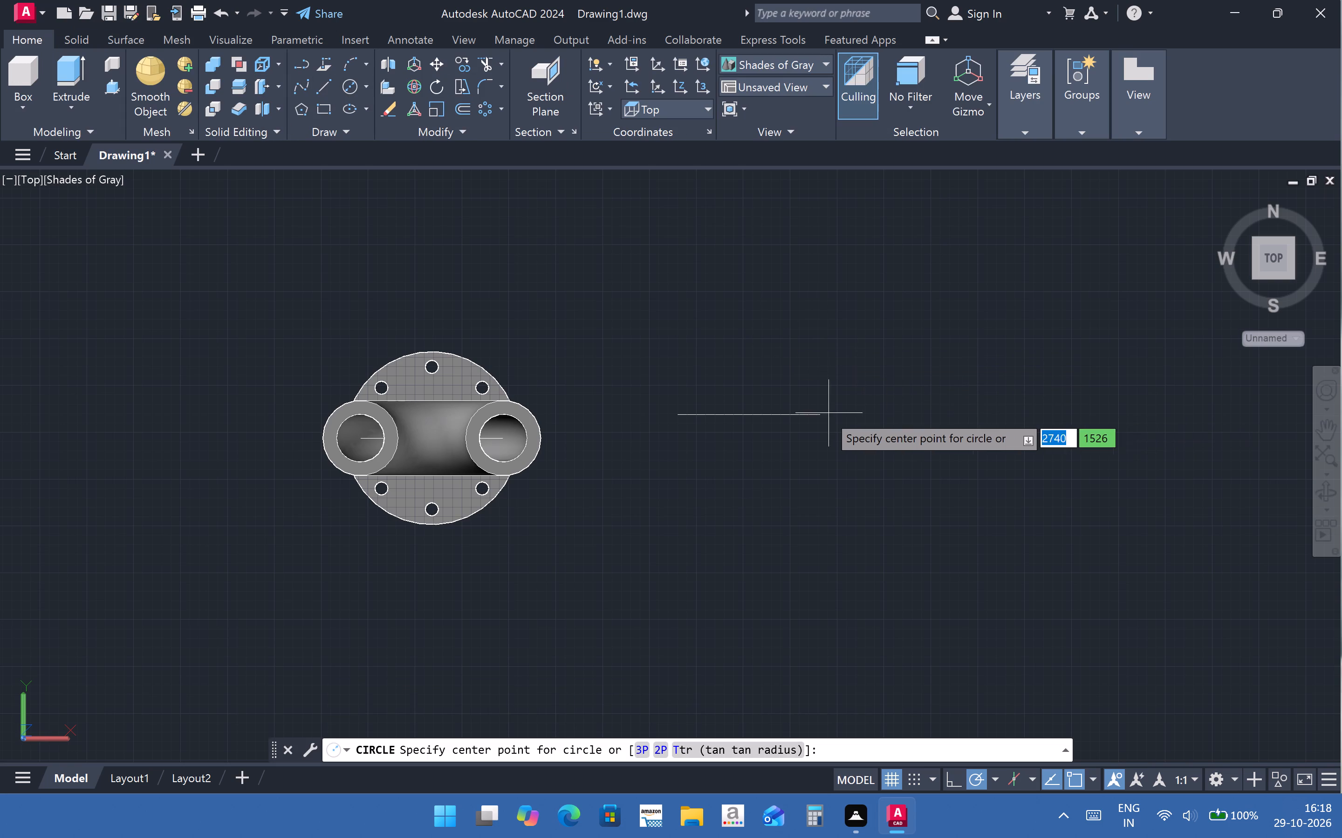
click(986, 415)
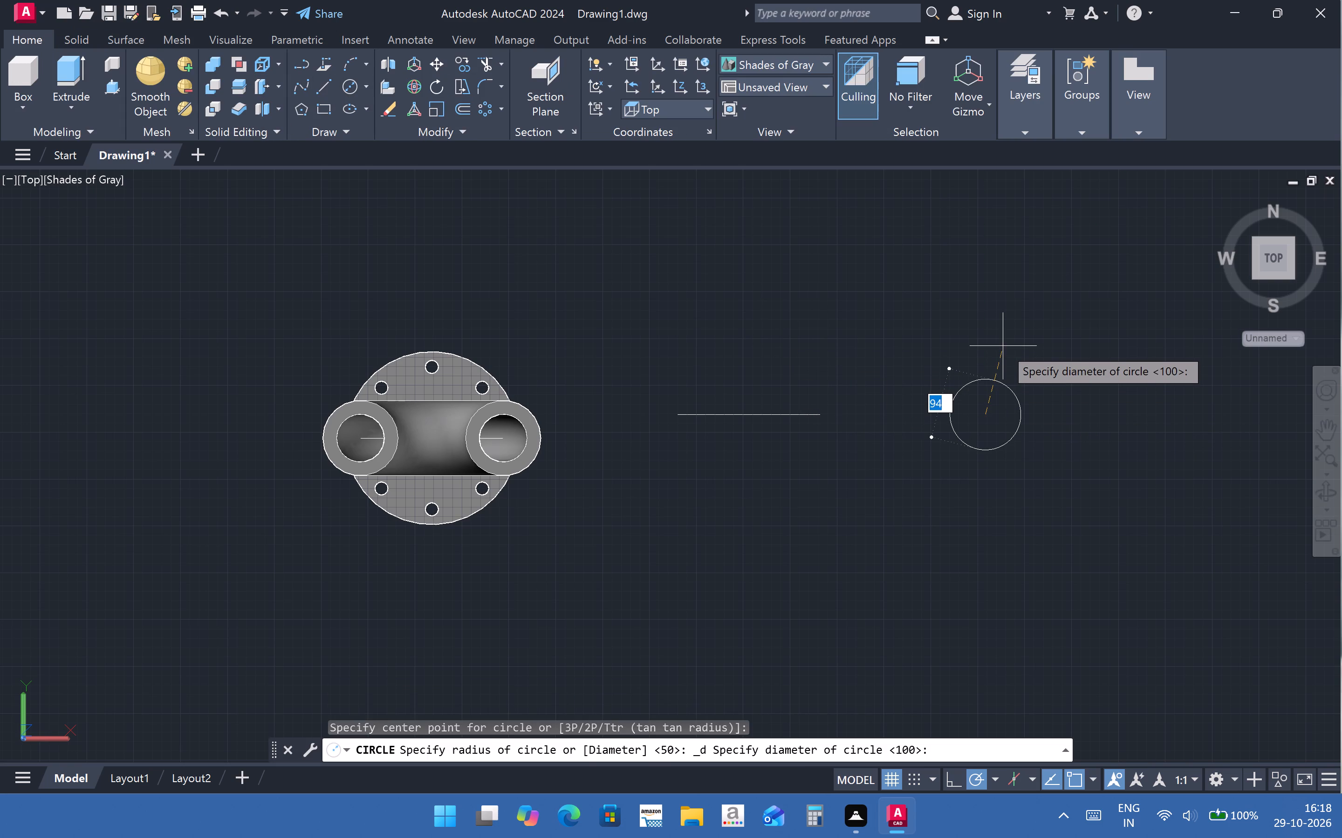
text(100)
key(Return)
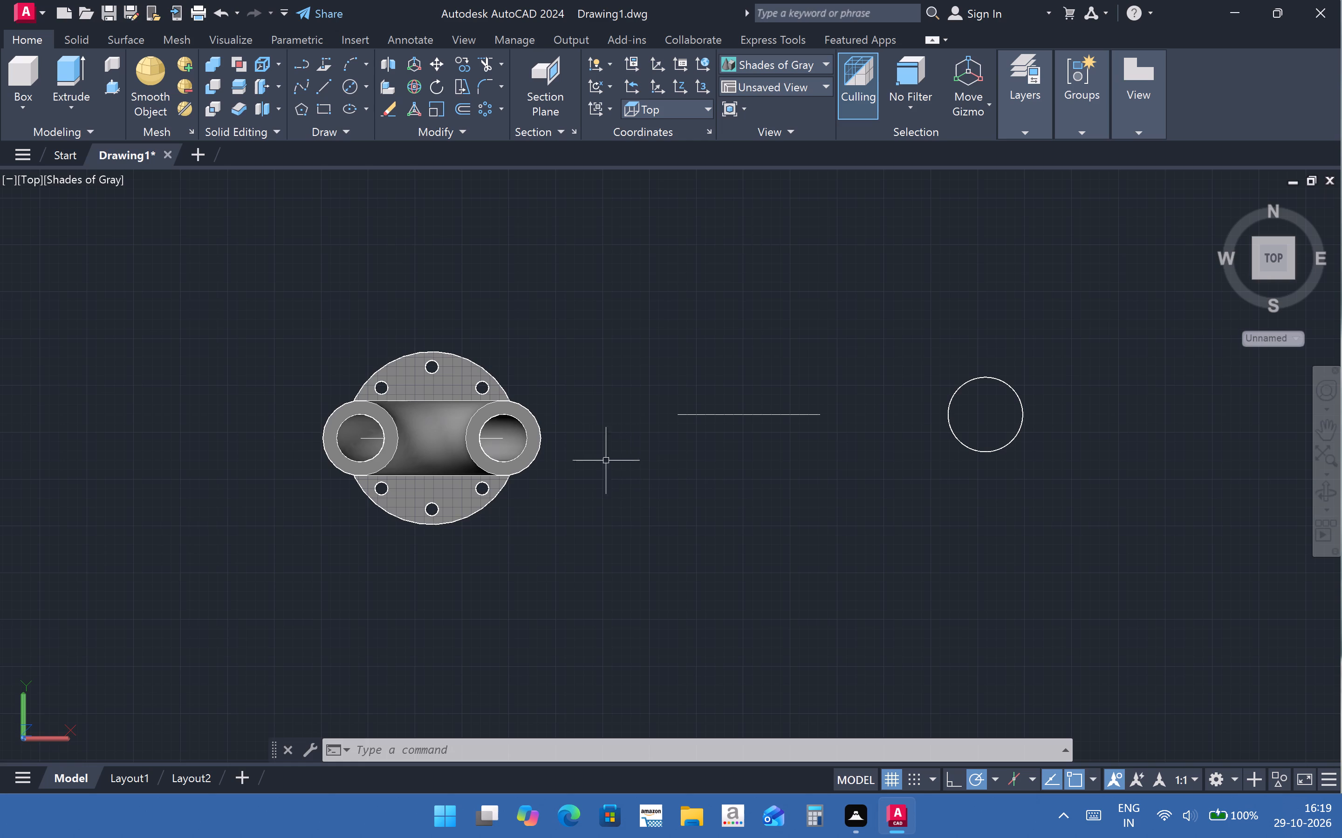
Check the new 100-diameter circle against the separate straight line and the flanged pipe in the SW Isometric view.
scroll(472, 489, down, 2)
scroll(473, 489, up, 3)
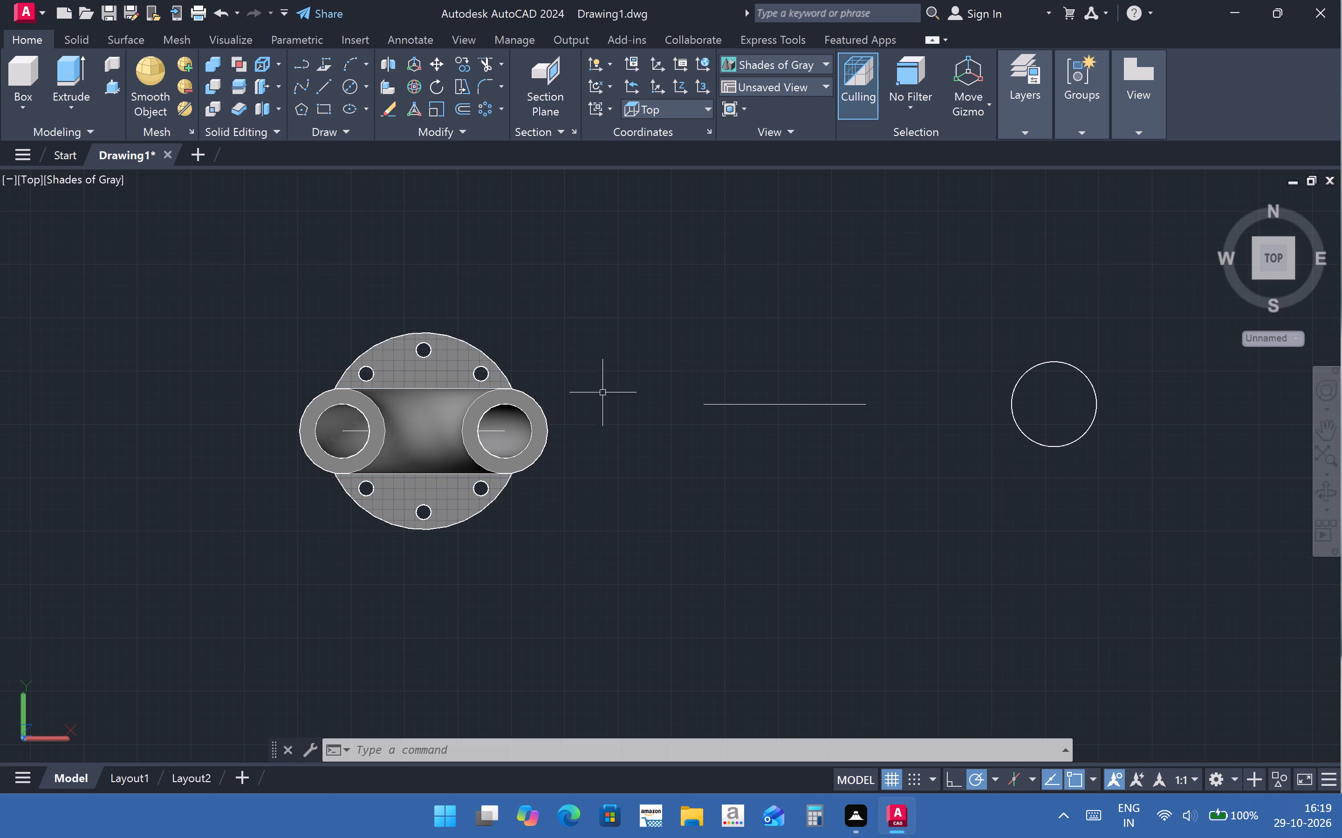
click(25, 179)
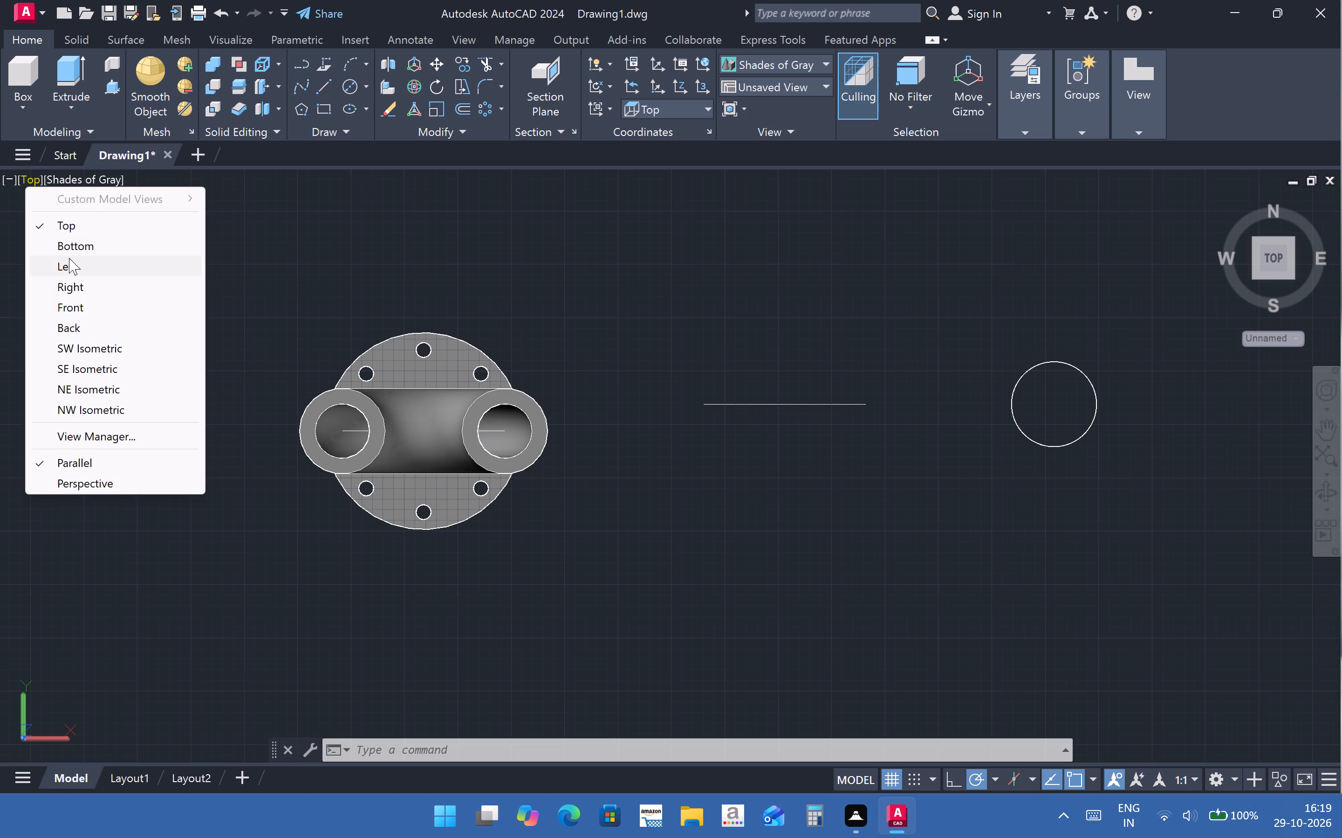
click(92, 338)
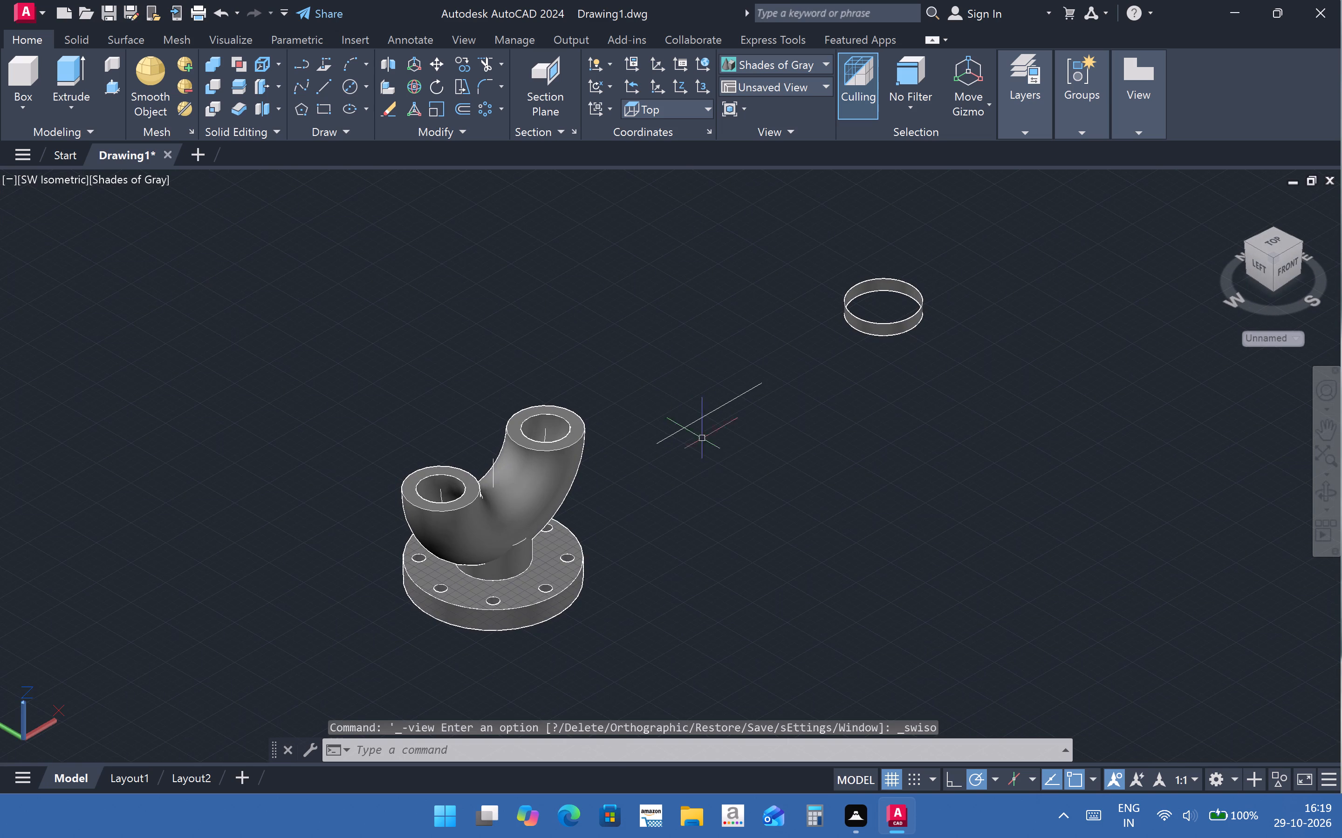
click(130, 32)
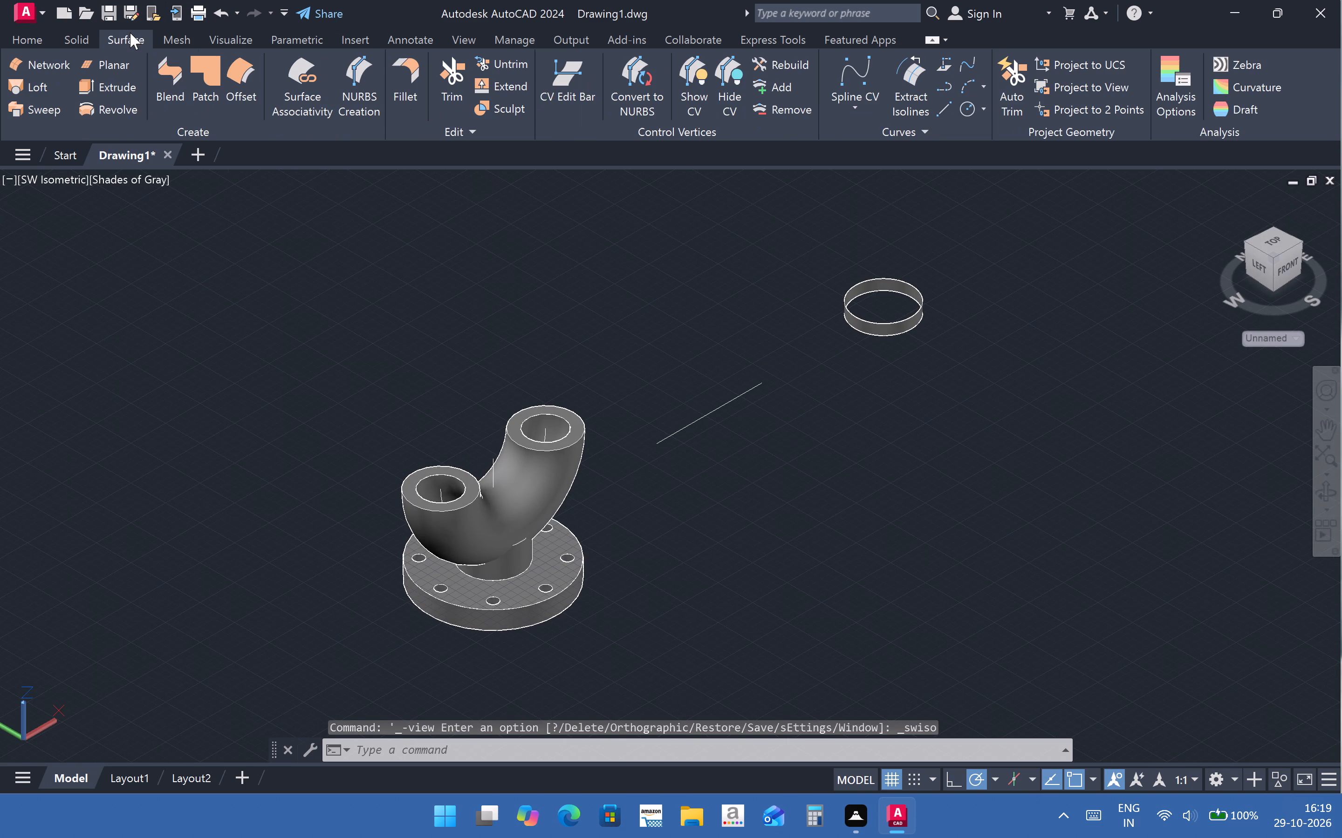
click(78, 39)
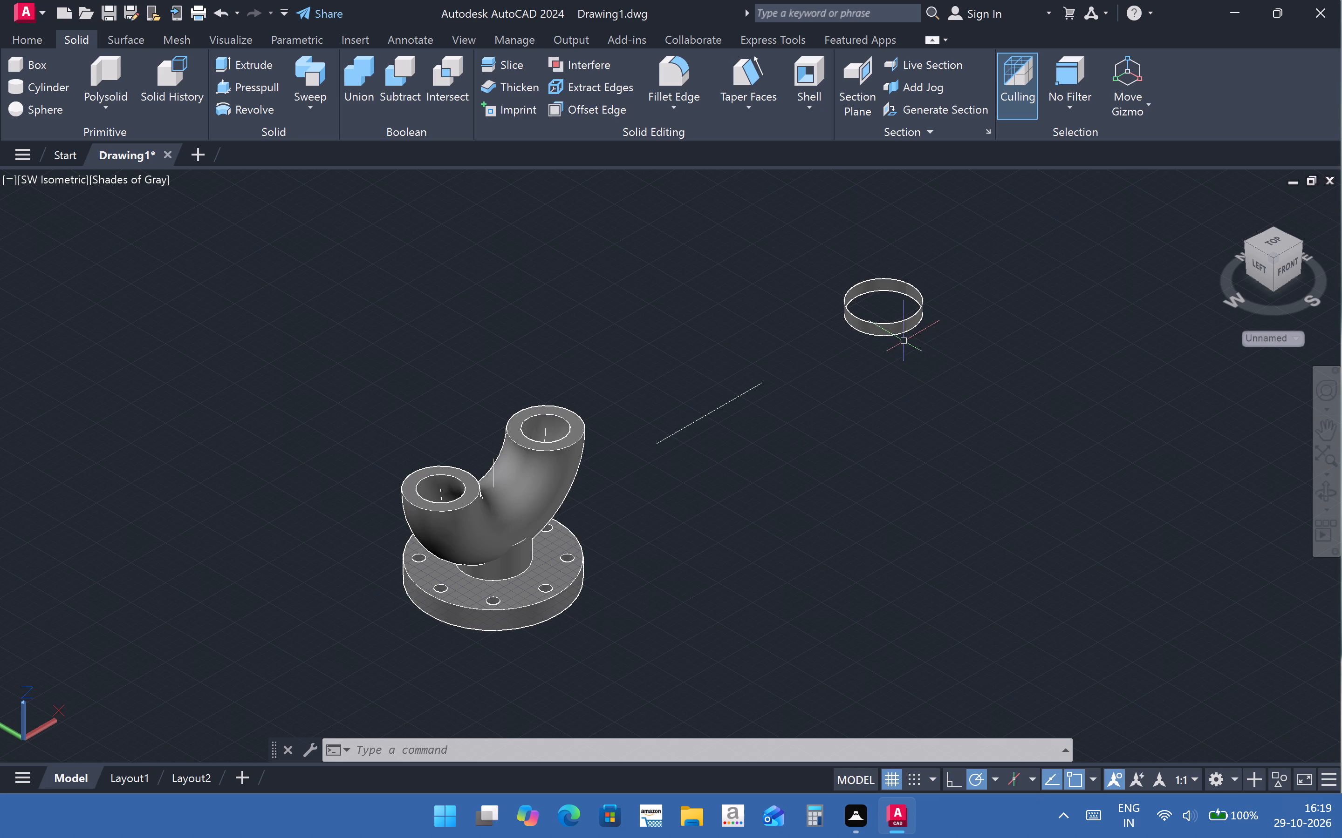
Undo the recent view, circle, erase and Surface Associativity operations back through the last sweep, leaving the earlier plain circle beside the straight line.
click(220, 20)
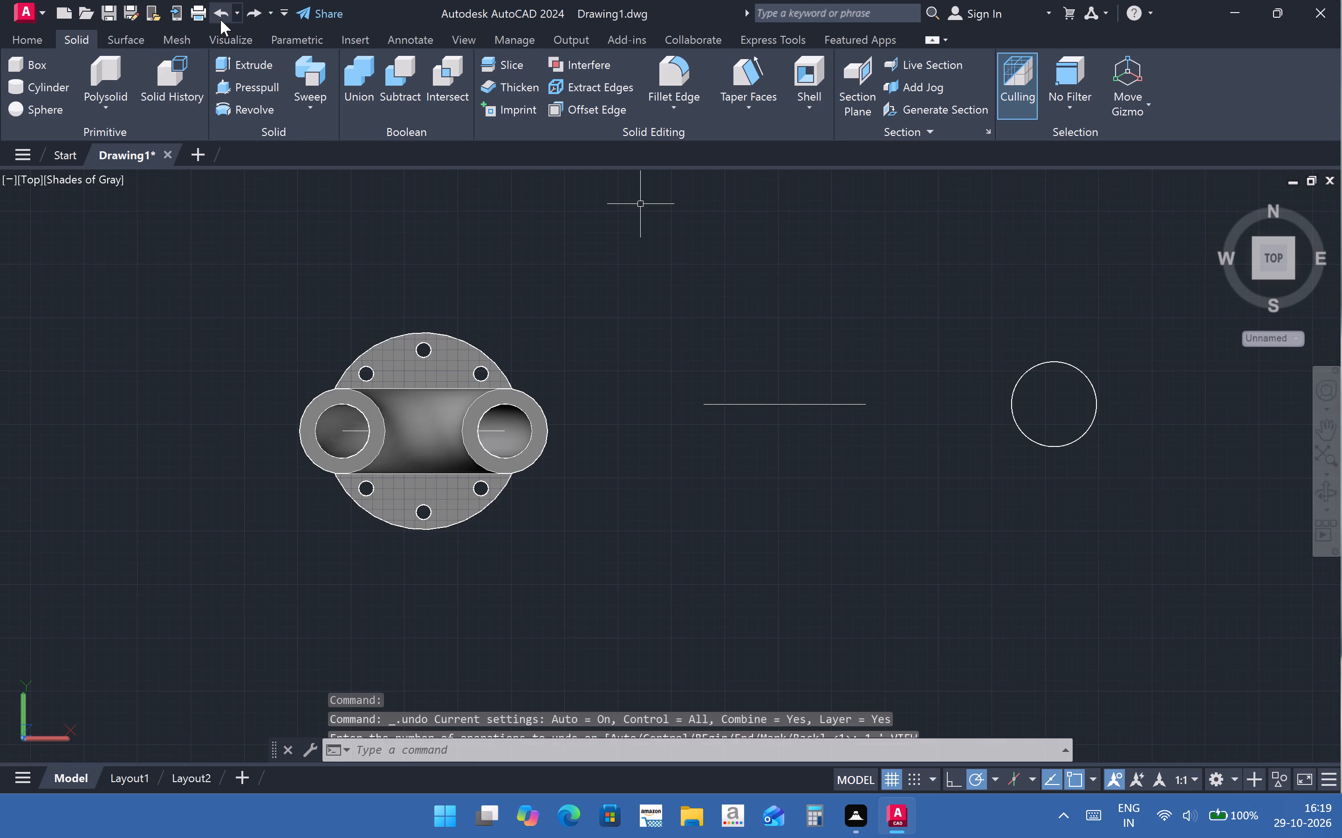
click(212, 21)
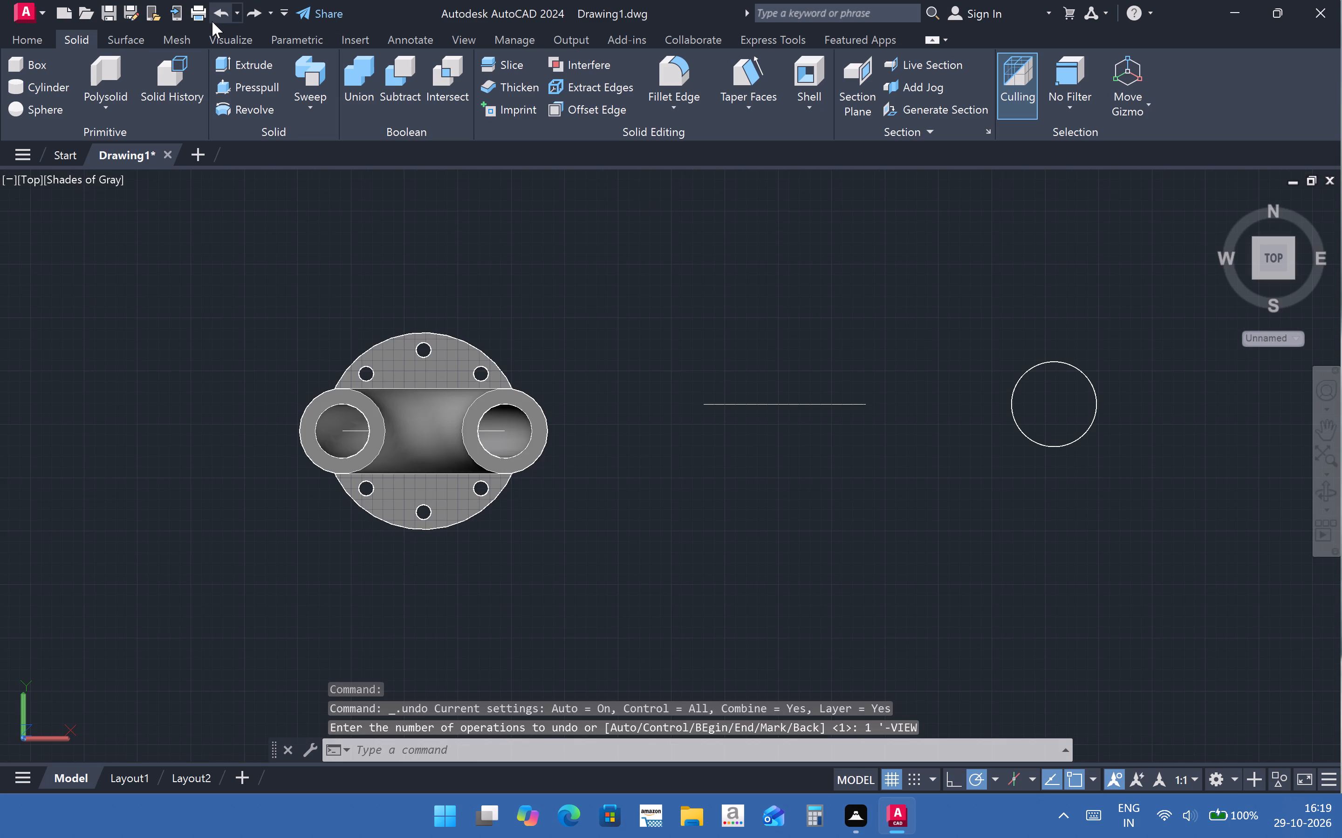
click(212, 21)
triple_click(212, 21)
triple_click(211, 22)
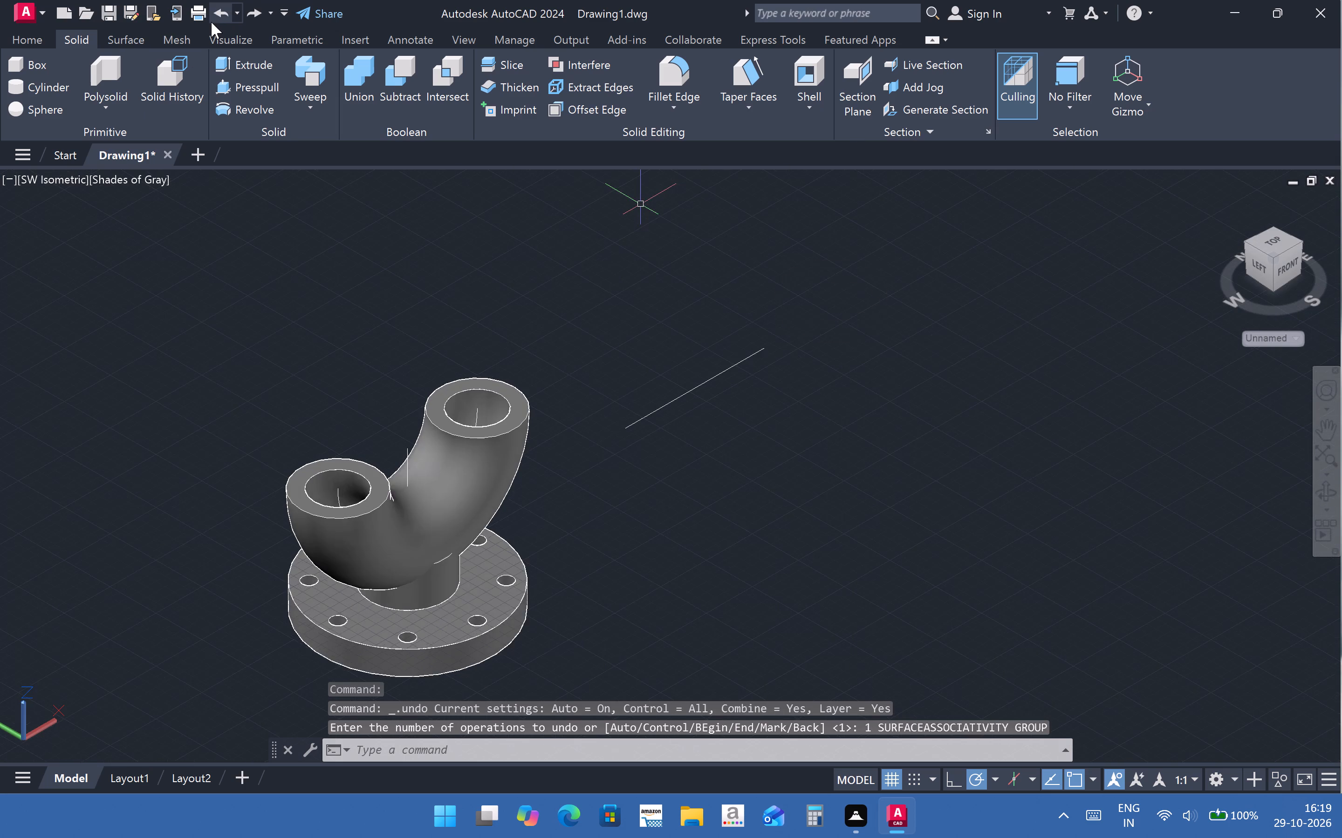
triple_click(211, 22)
triple_click(211, 22)
triple_click(211, 22)
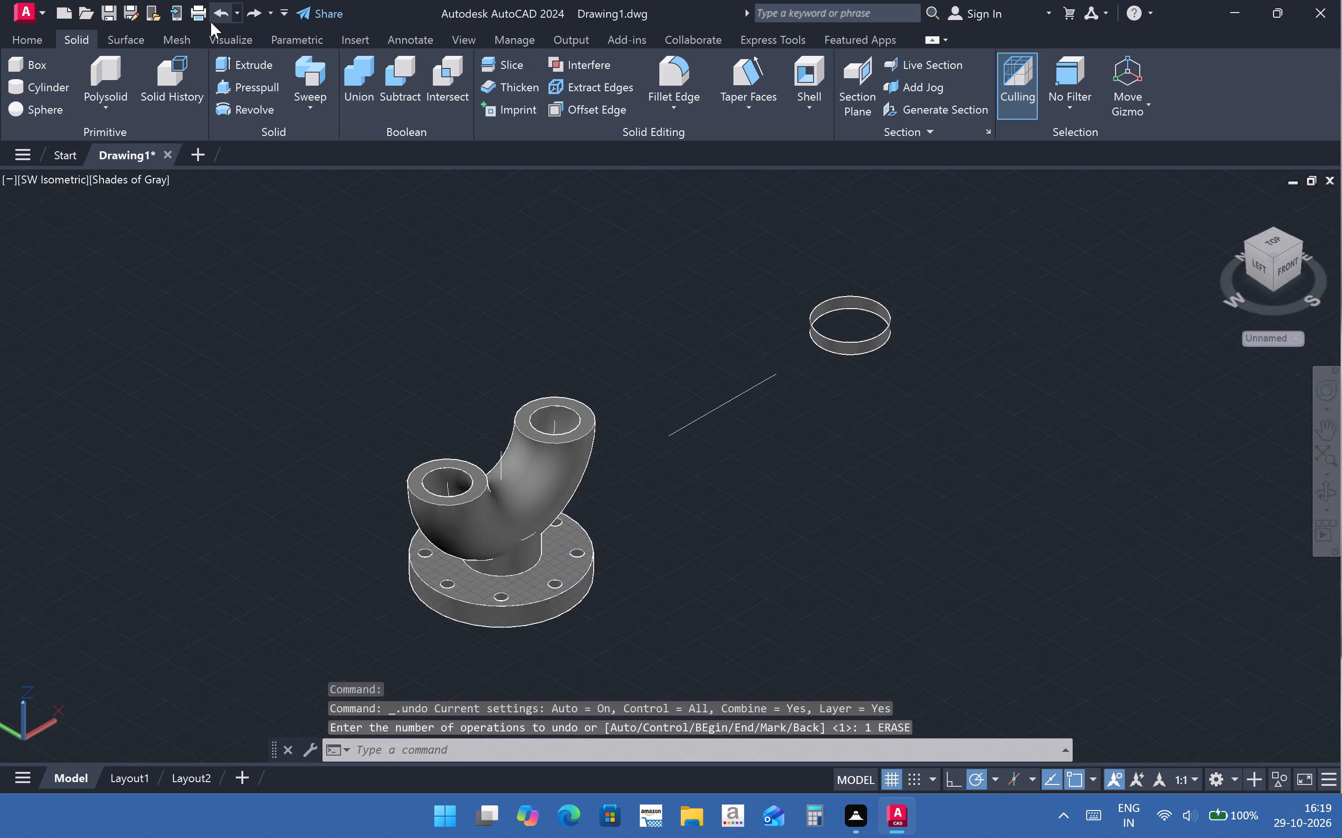
click(211, 22)
click(211, 22)
click(211, 22)
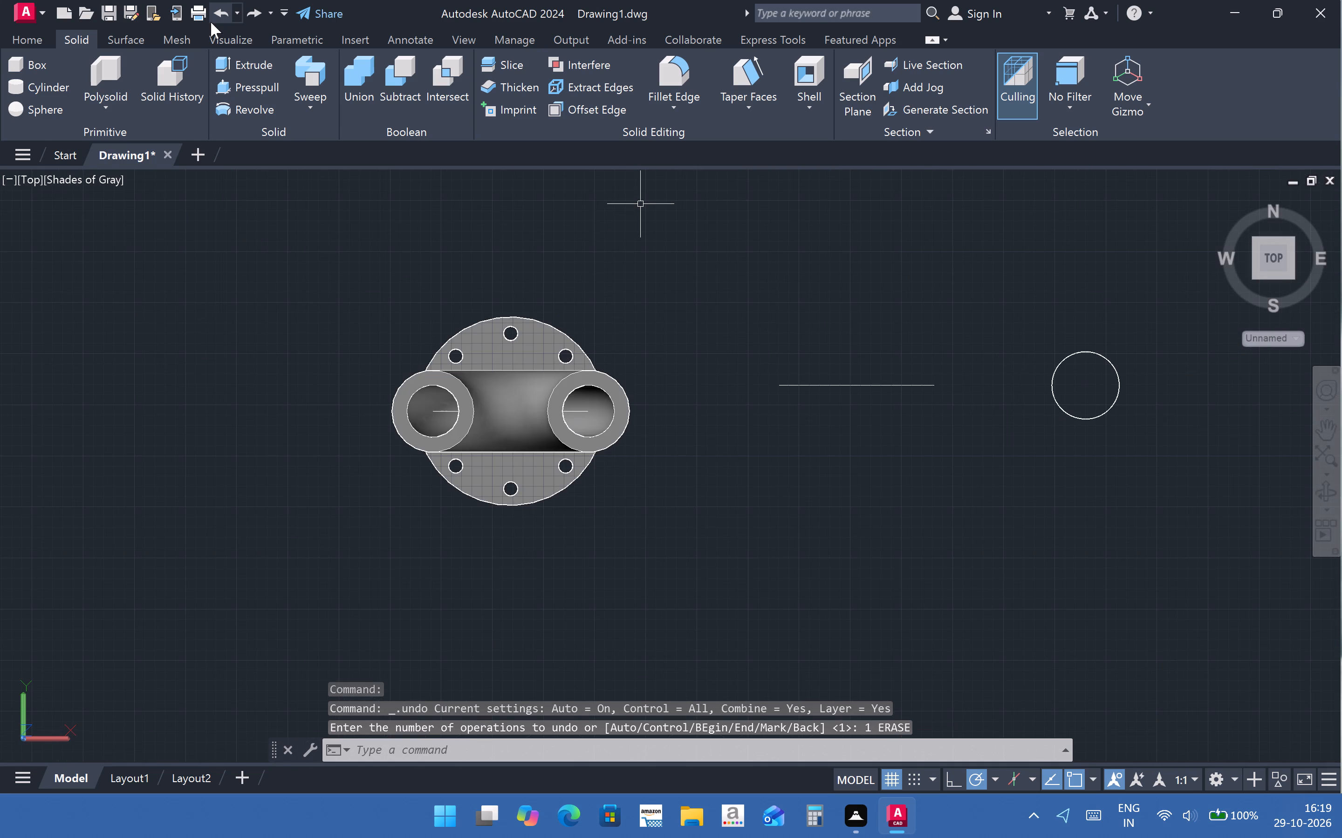
click(211, 22)
click(211, 22)
click(211, 22)
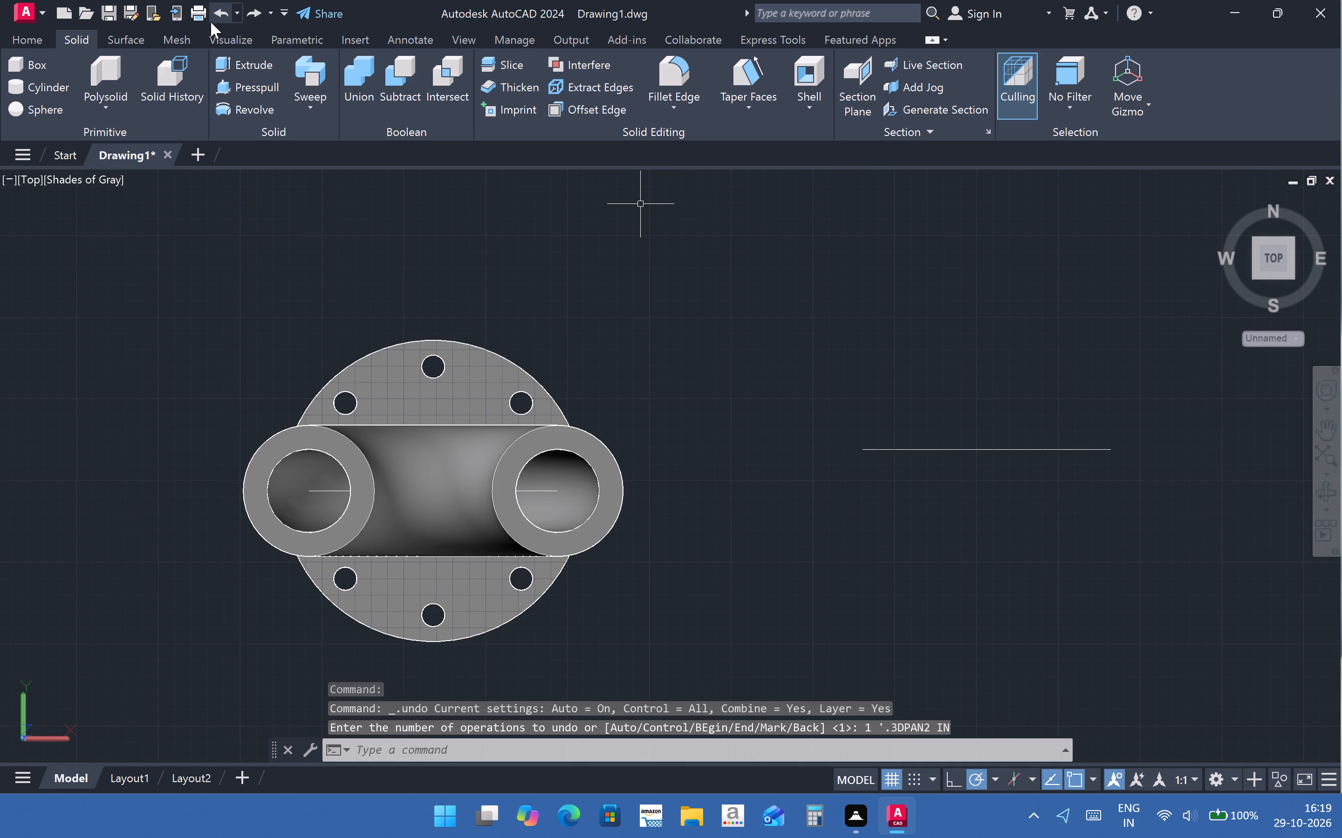
click(211, 22)
triple_click(211, 22)
click(211, 22)
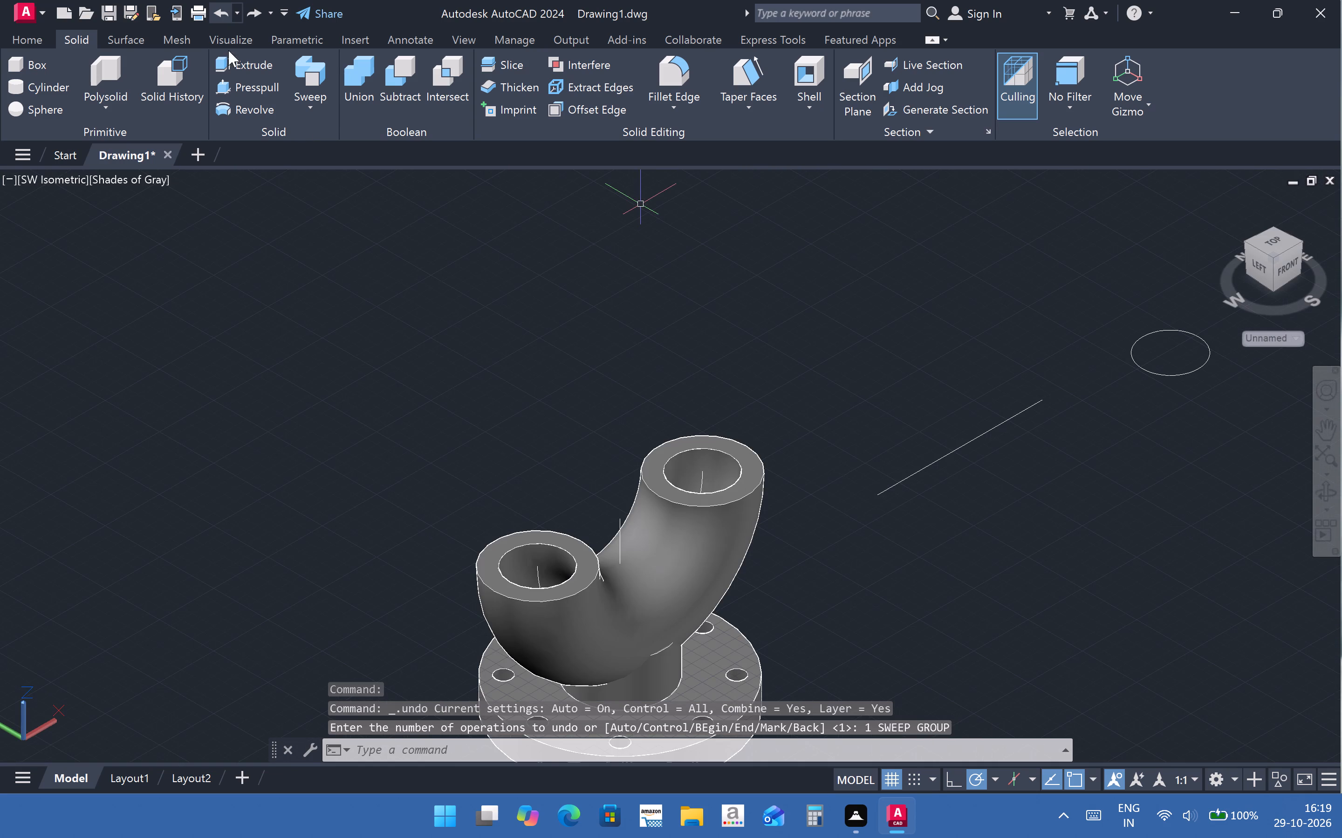
scroll(569, 448, up, 3)
scroll(579, 449, down, 4)
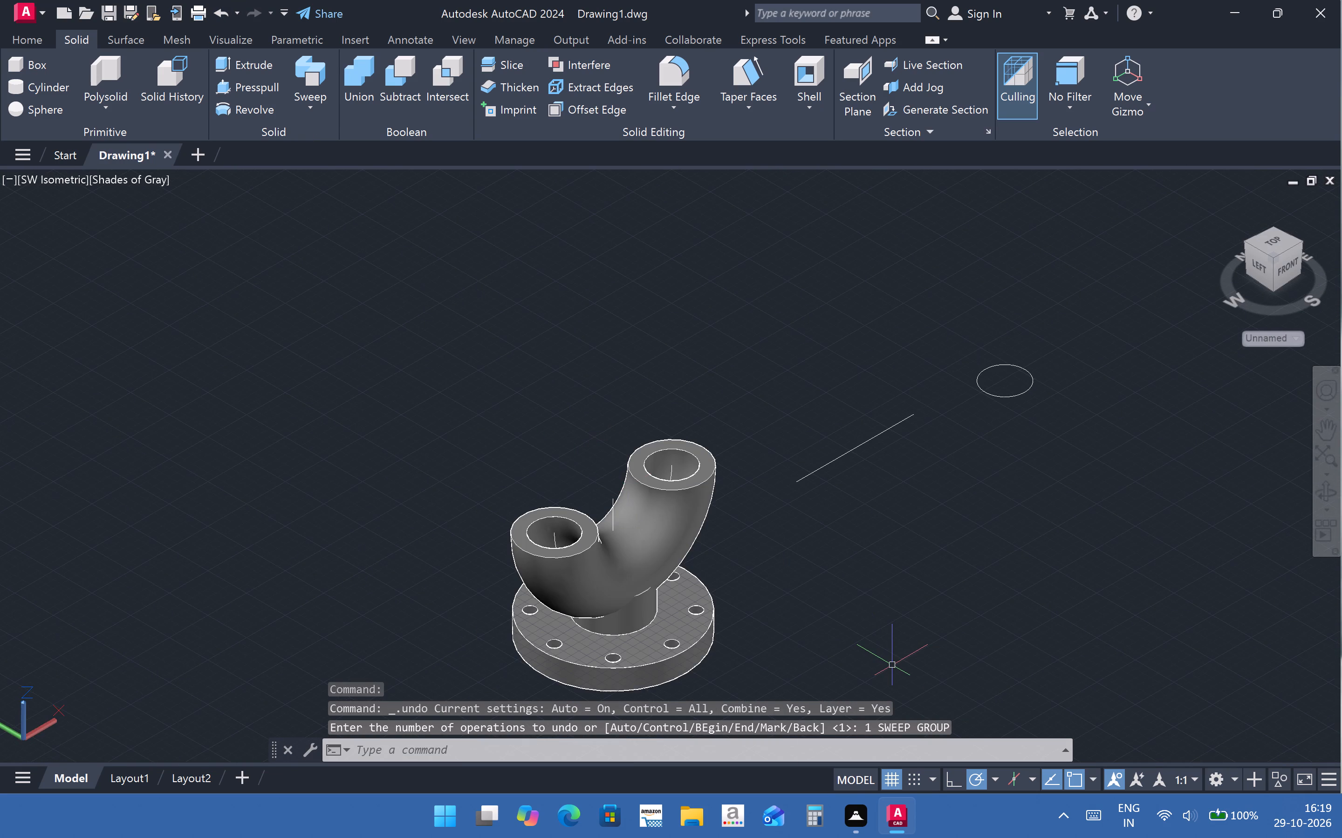
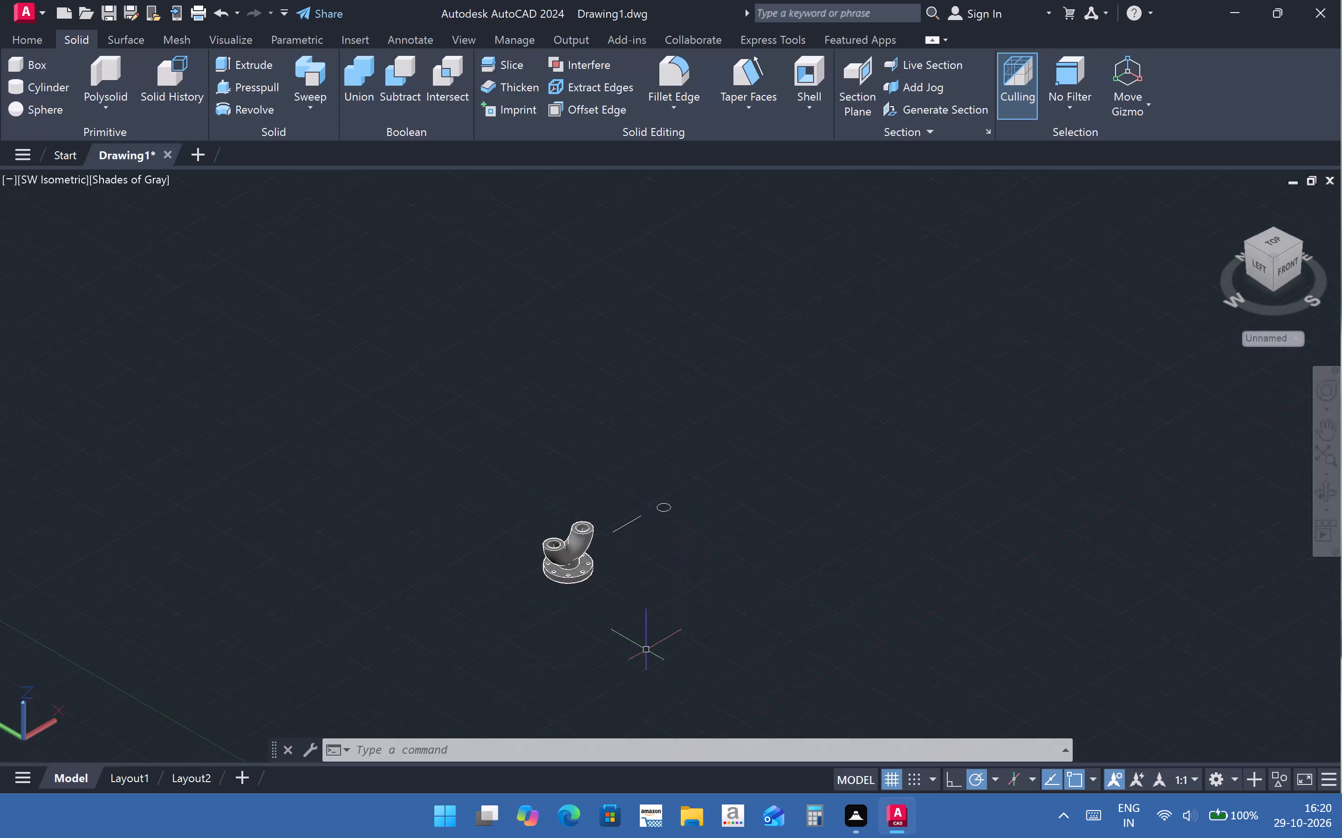
In the Top view, erase the plain circle beyond the east end of the separate straight line.
scroll(562, 574, up, 3)
scroll(555, 536, up, 1)
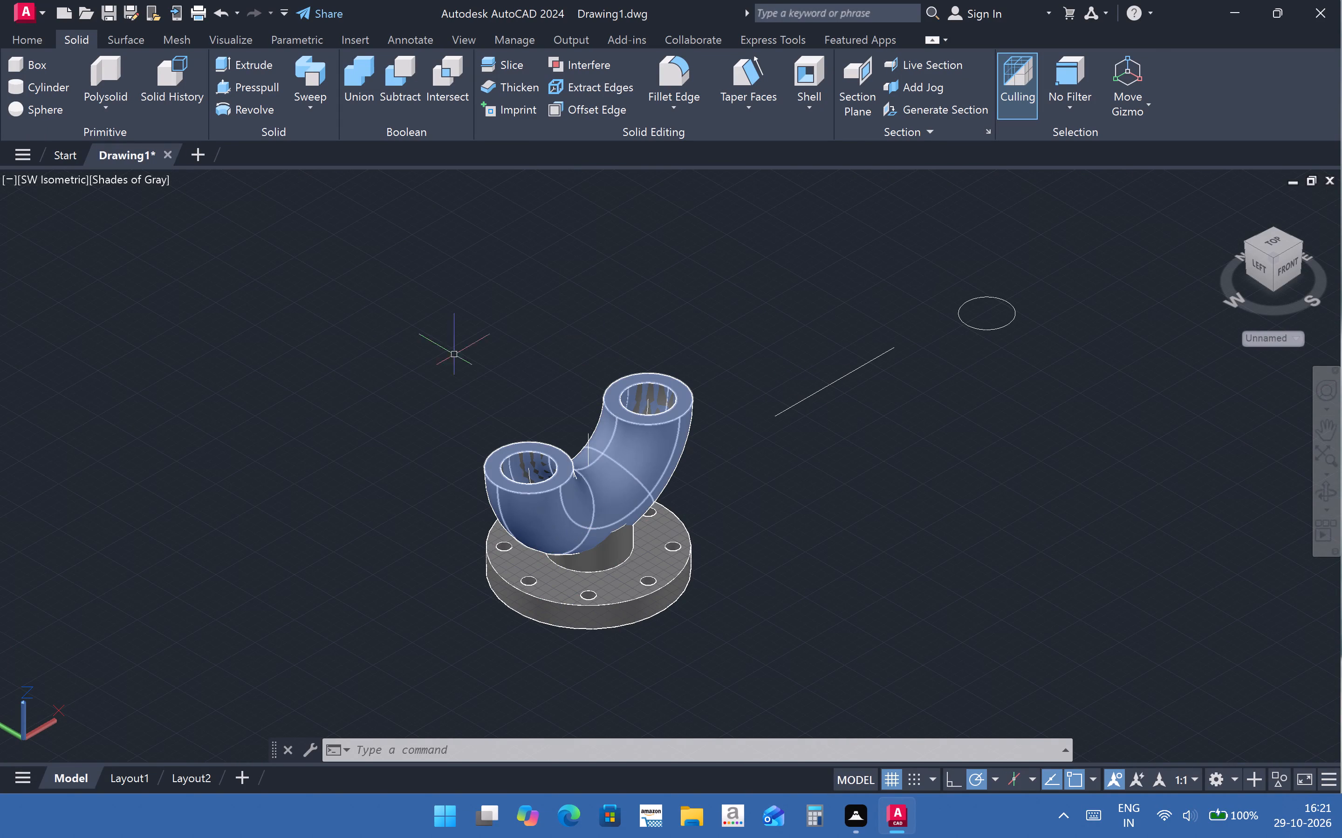
click(130, 39)
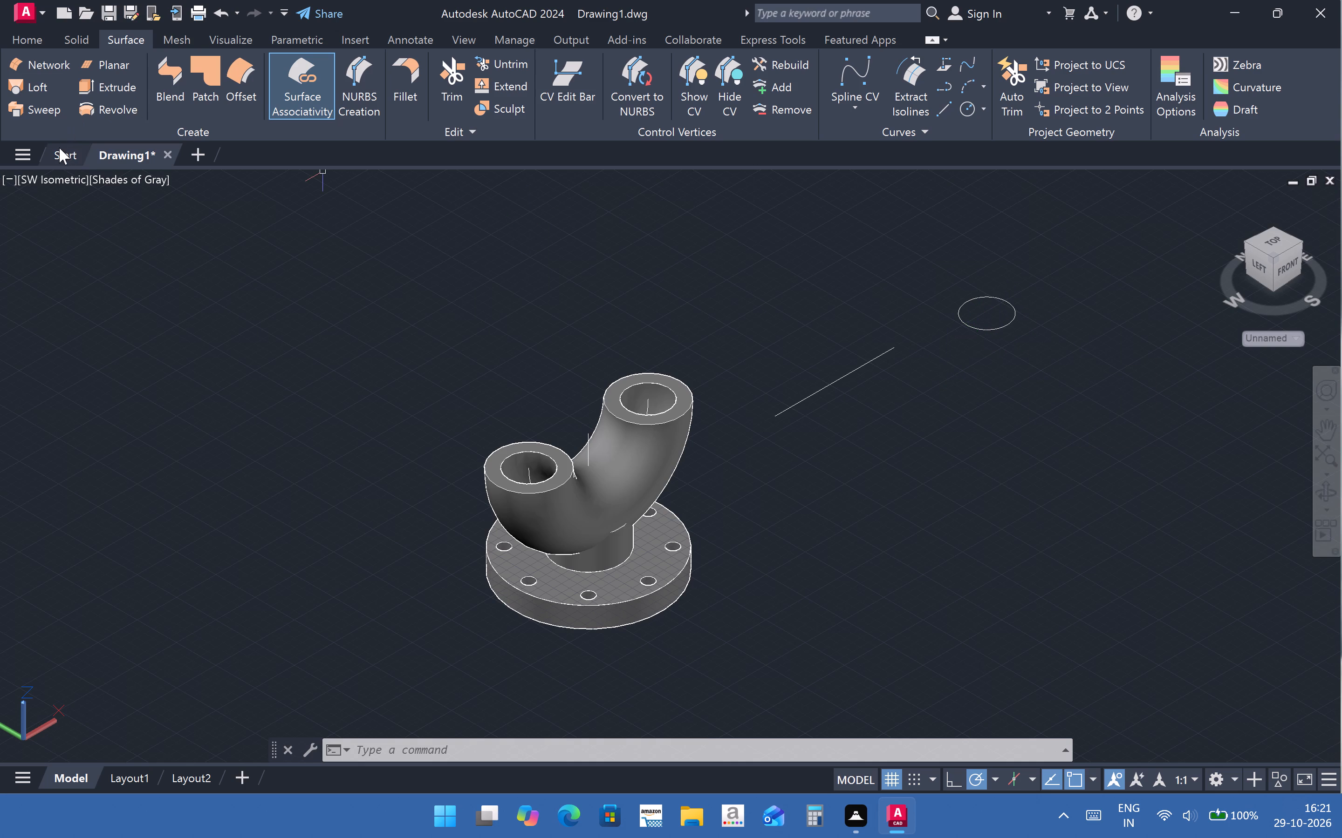
click(68, 176)
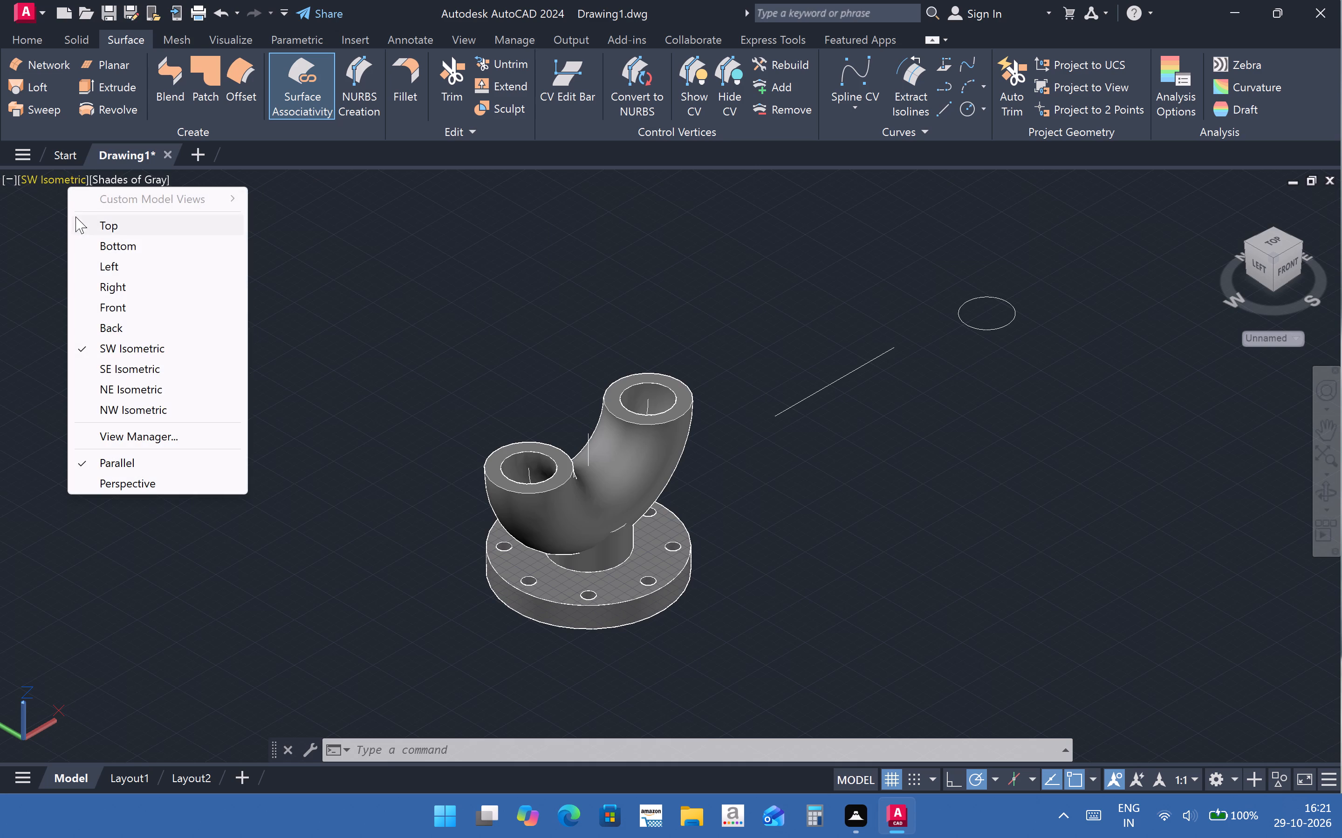
click(105, 227)
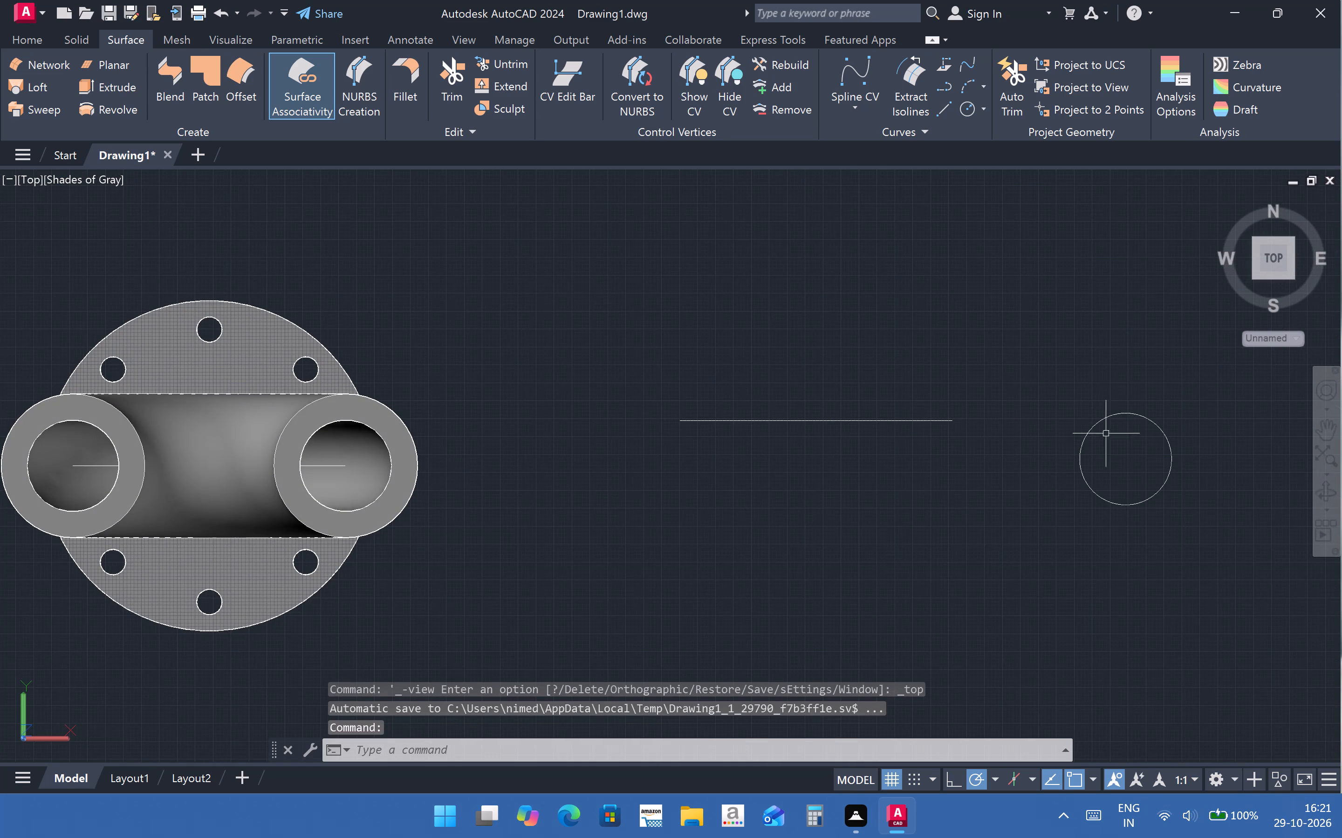
click(1105, 419)
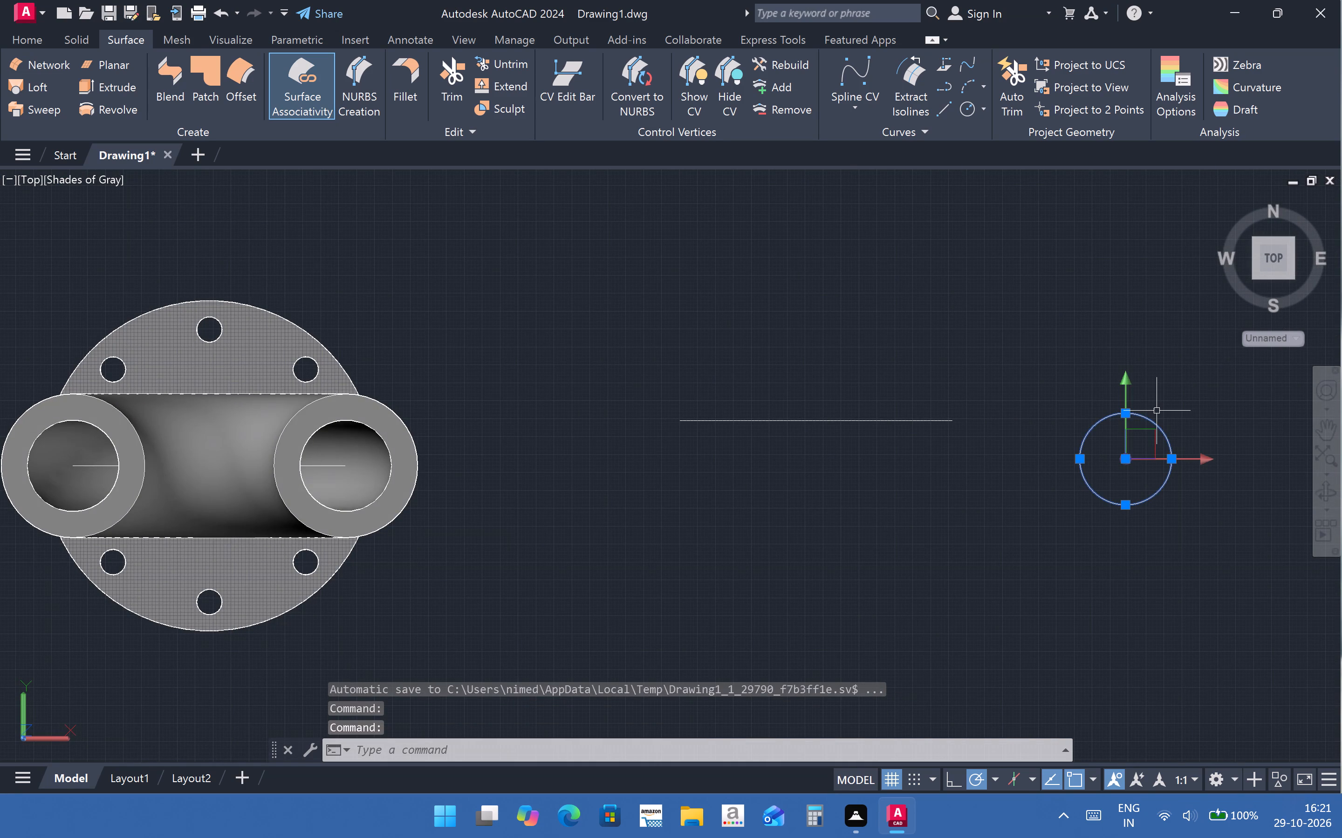
key(Delete)
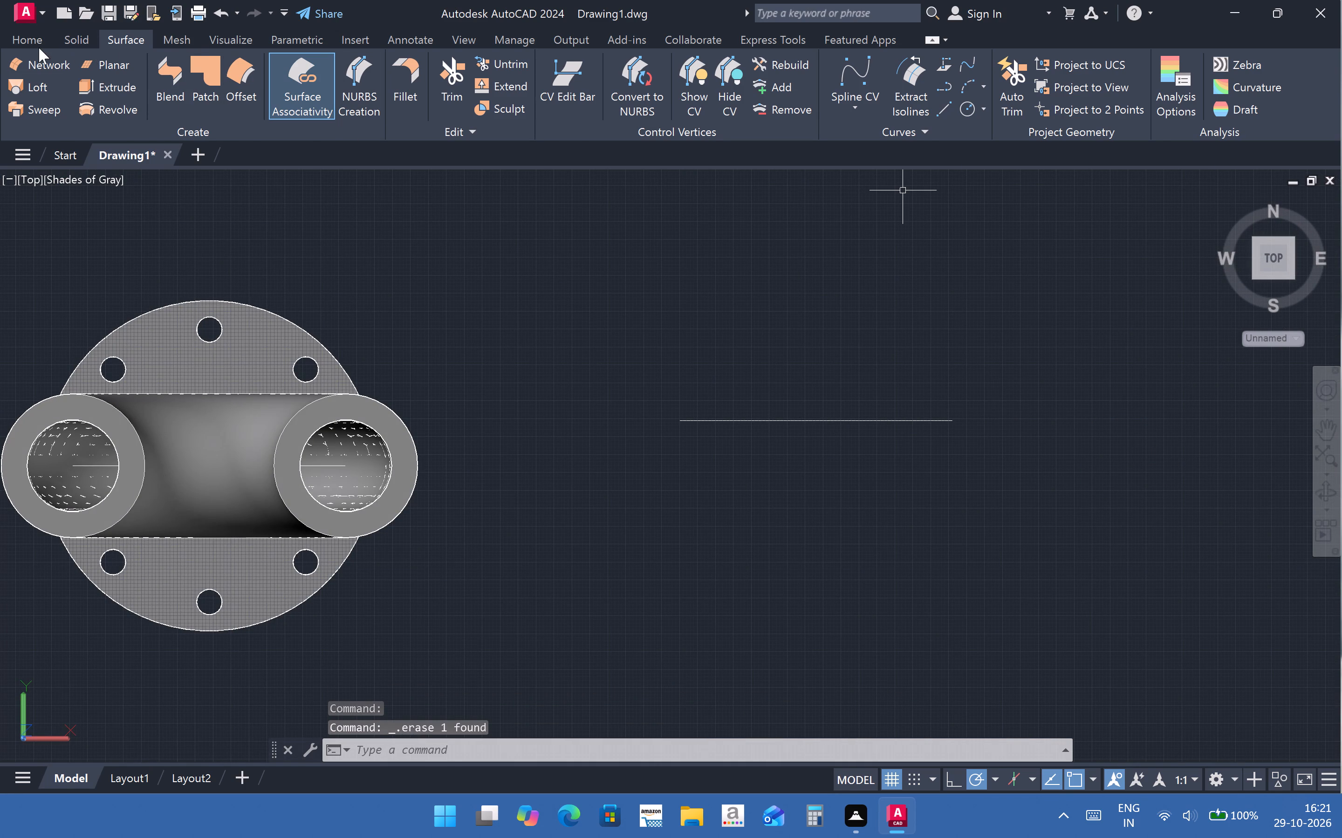
Draw a circle 100 in diameter, centred on the extension of the separate straight line beyond its east end.
click(39, 47)
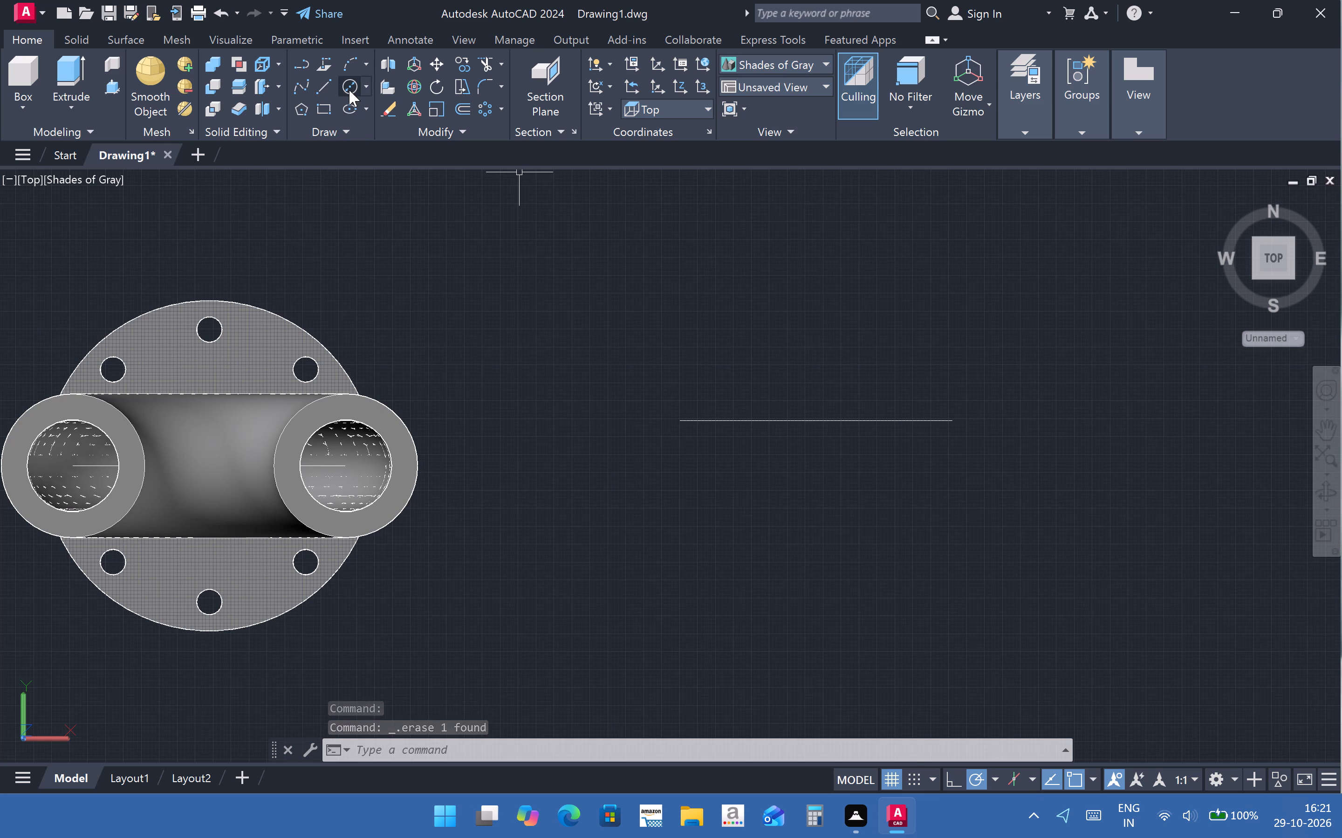
click(349, 90)
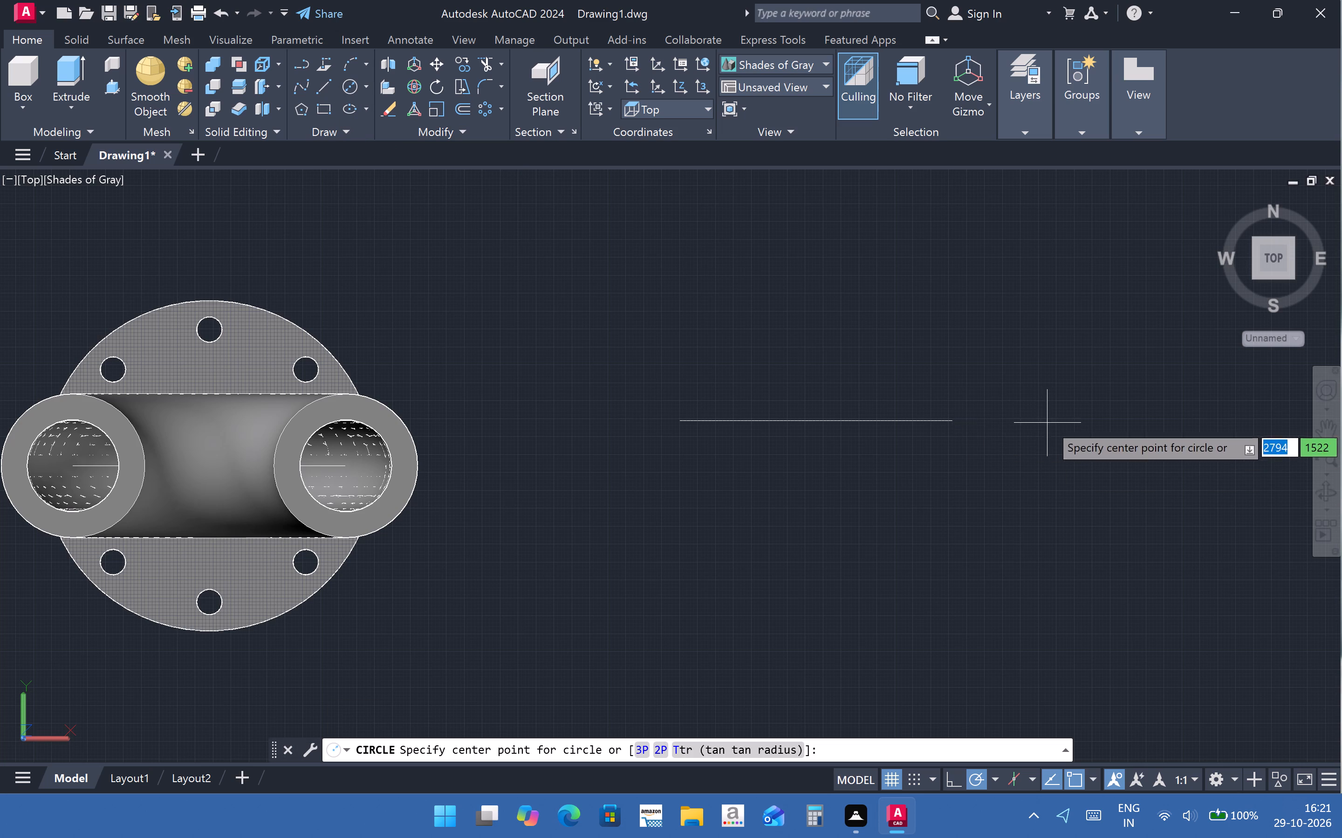
click(1078, 415)
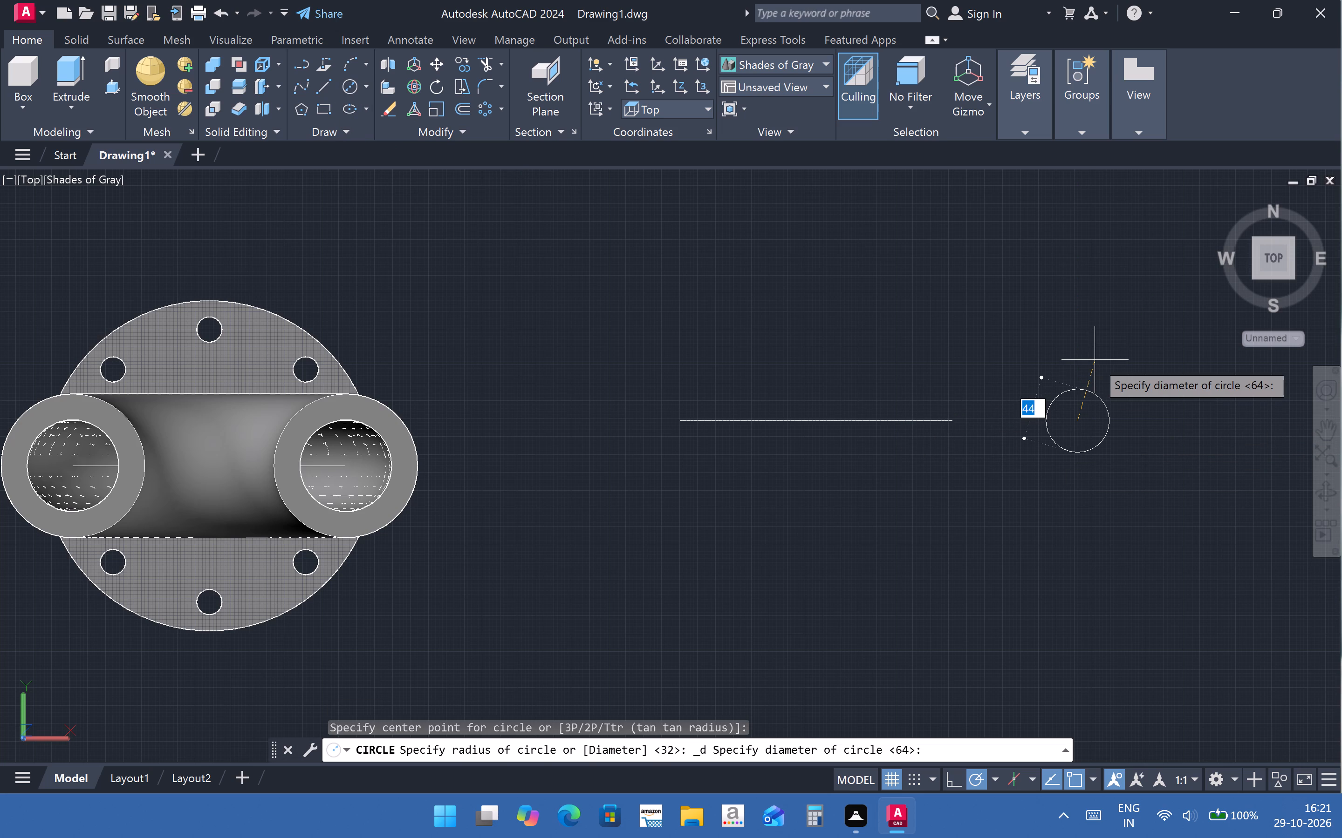
key(5)
key(BackSpace)
key(1)
text(00)
key(Return)
key(Escape)
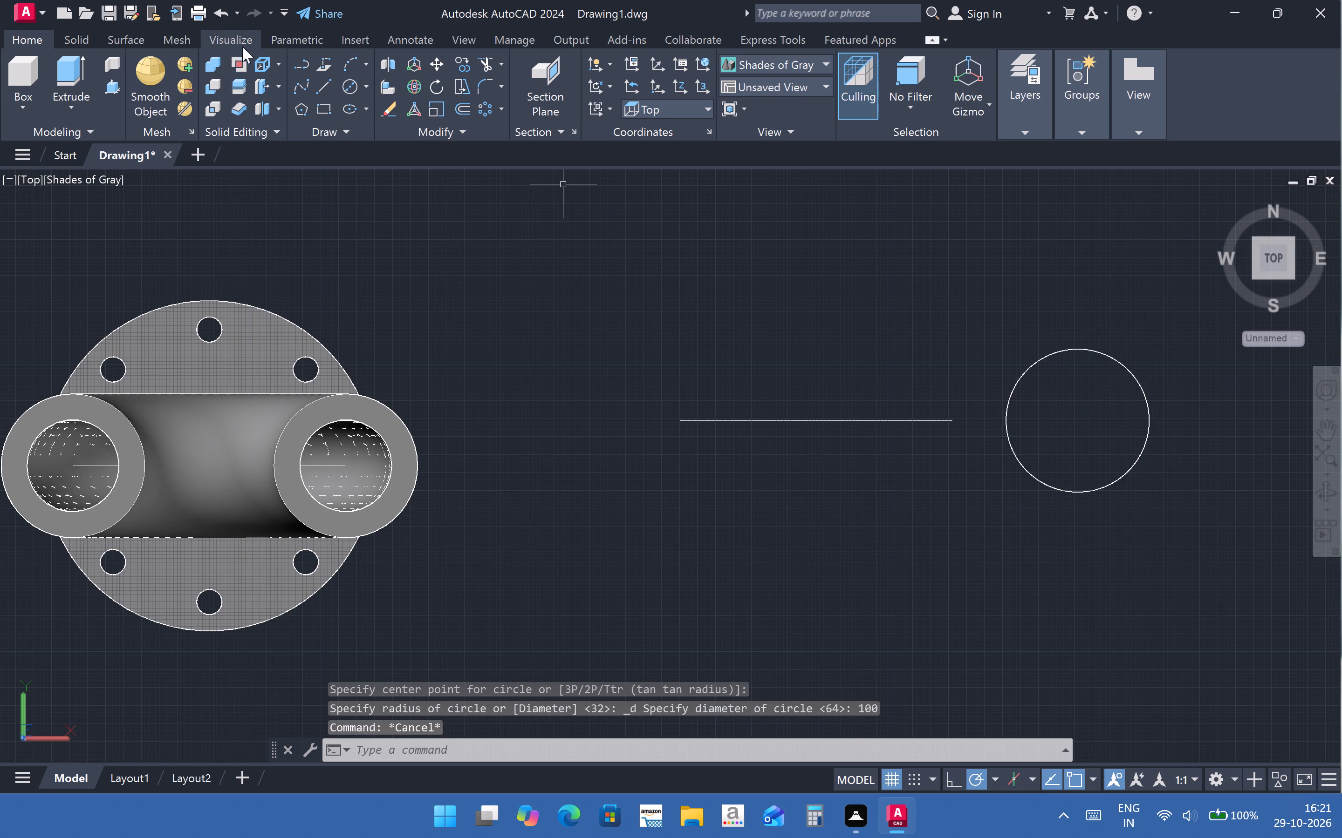
key(Escape)
Return to the SW Isometric view with the new circle, the straight line and the flanged pipe in sight.
click(133, 45)
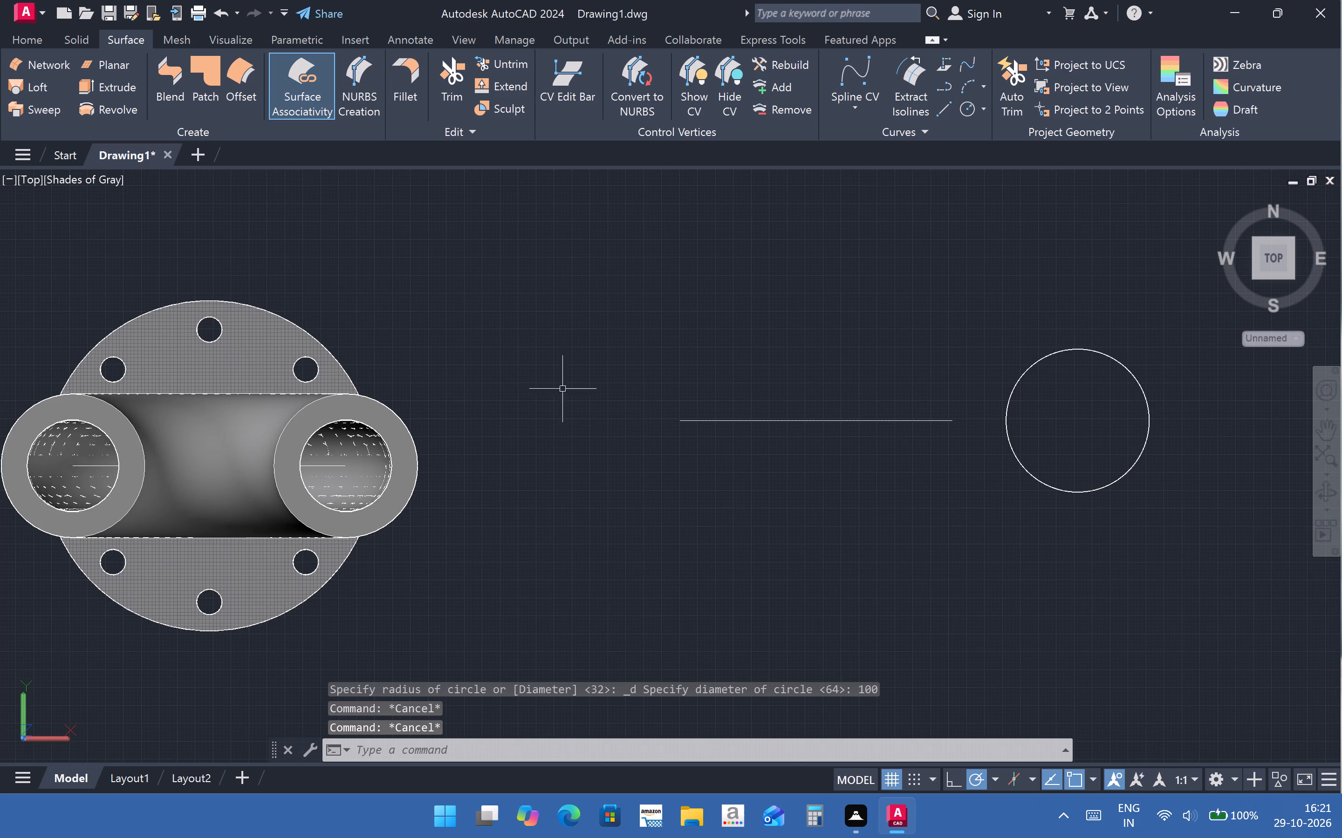
scroll(858, 493, up, 2)
scroll(858, 493, down, 2)
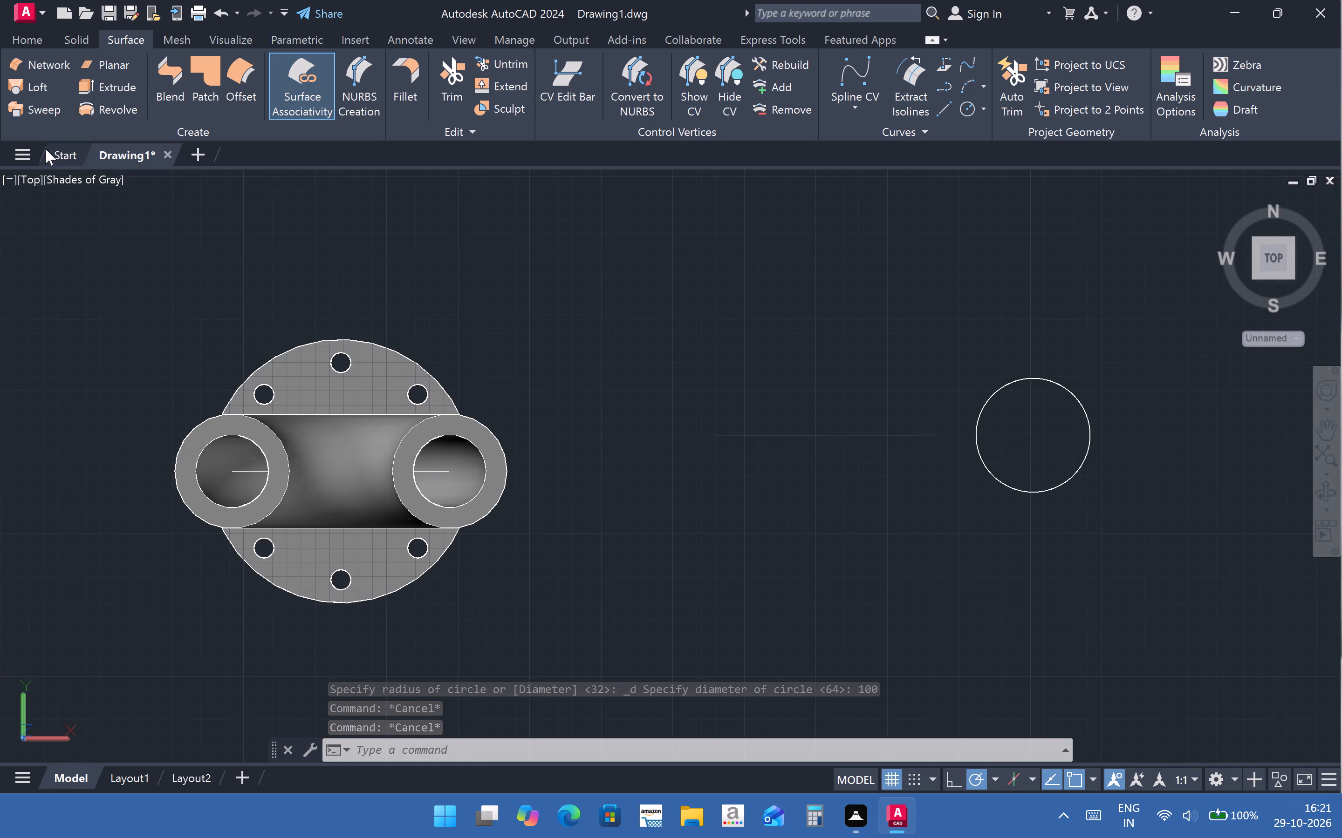
click(28, 155)
click(32, 151)
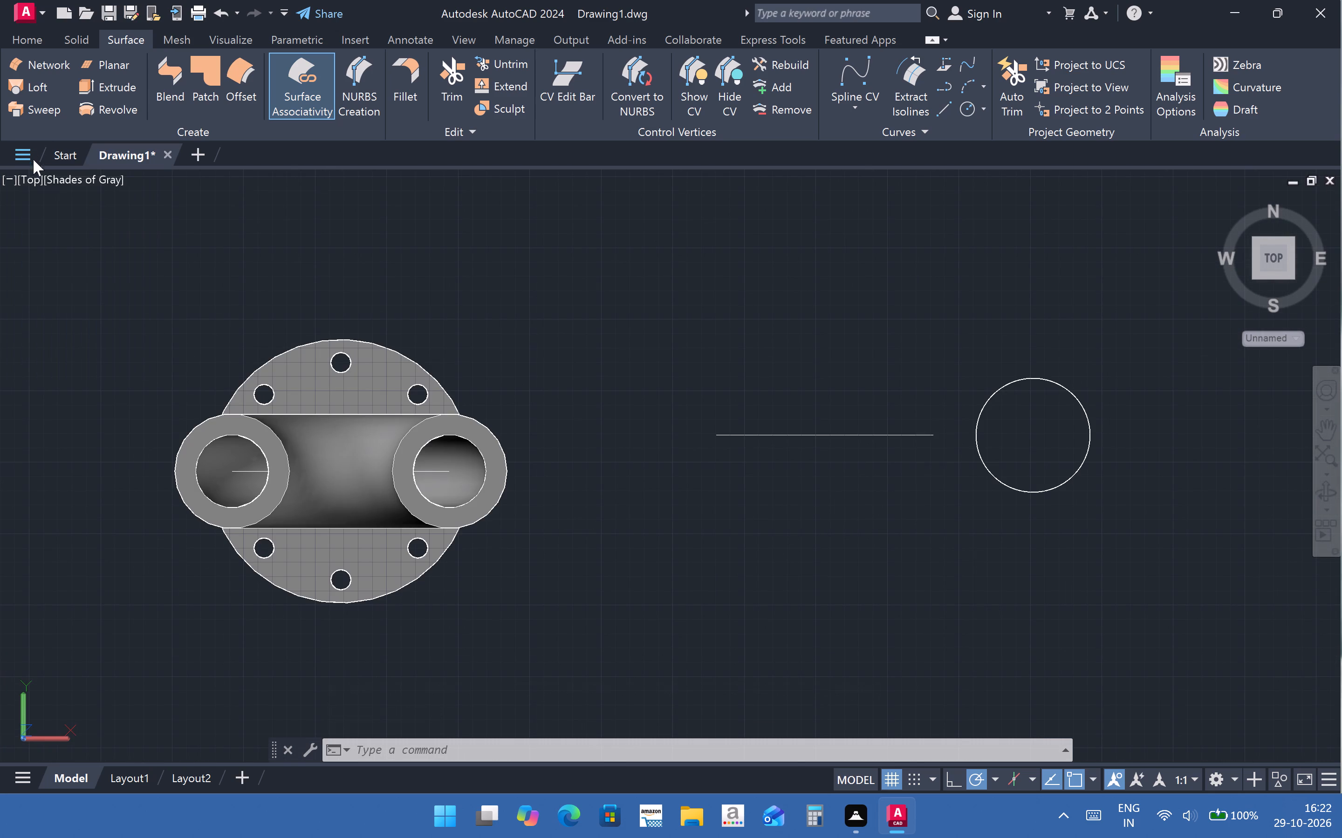
click(27, 179)
click(88, 355)
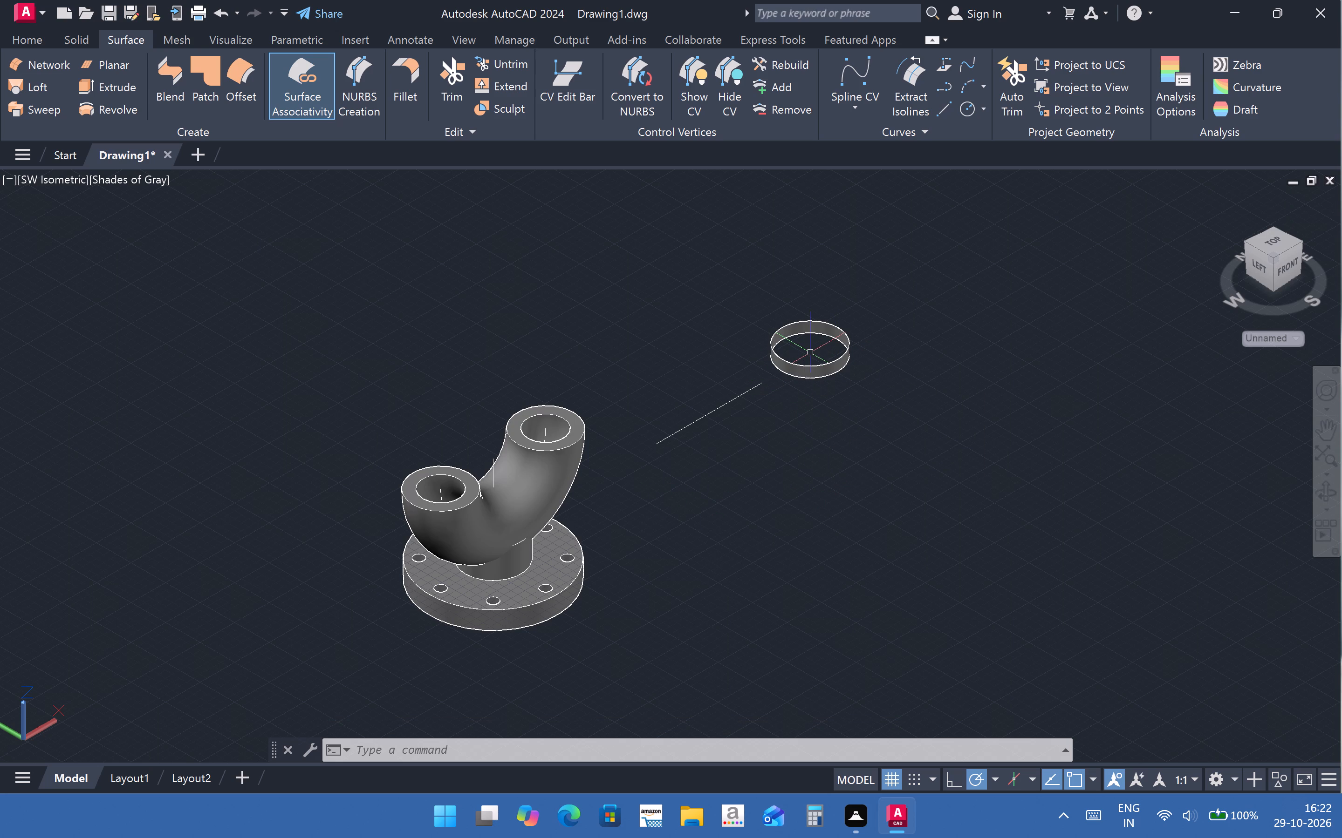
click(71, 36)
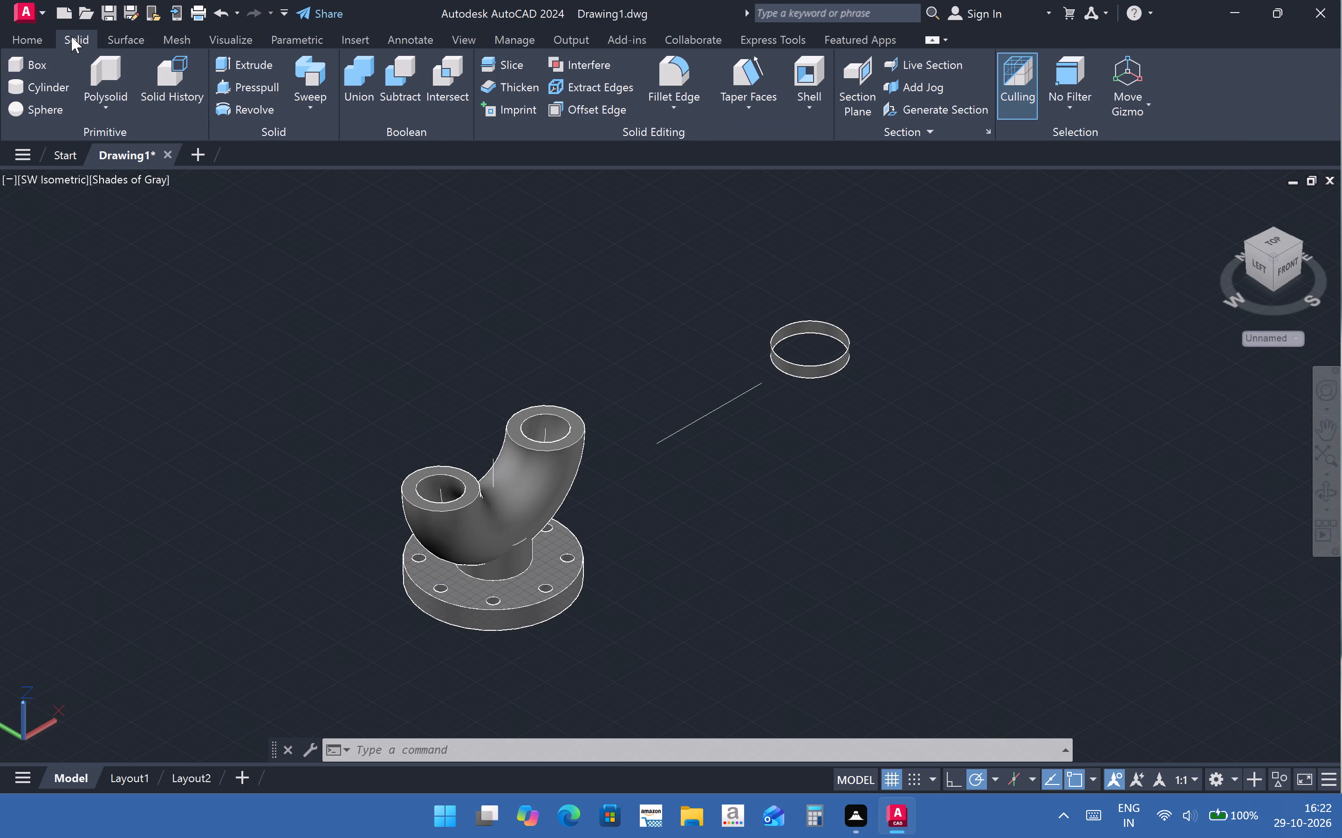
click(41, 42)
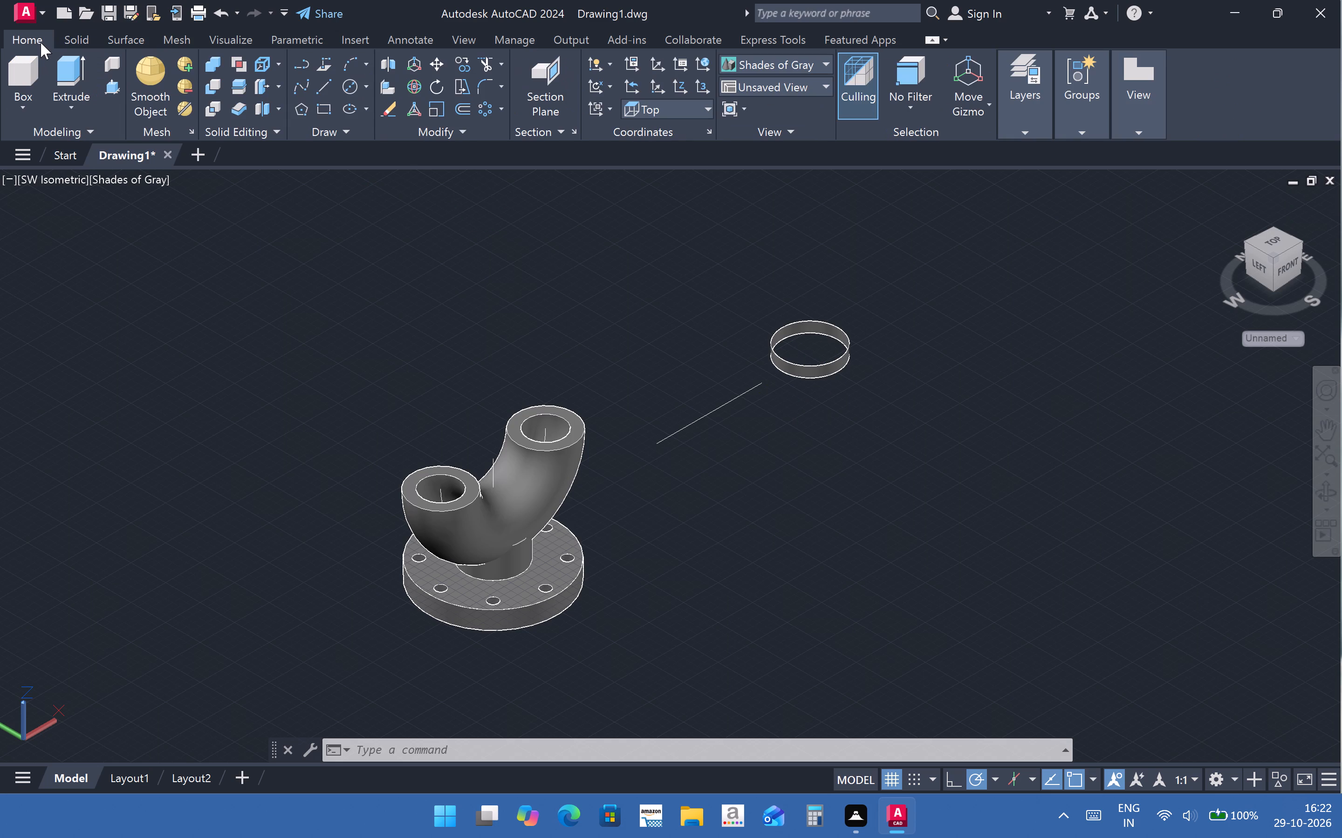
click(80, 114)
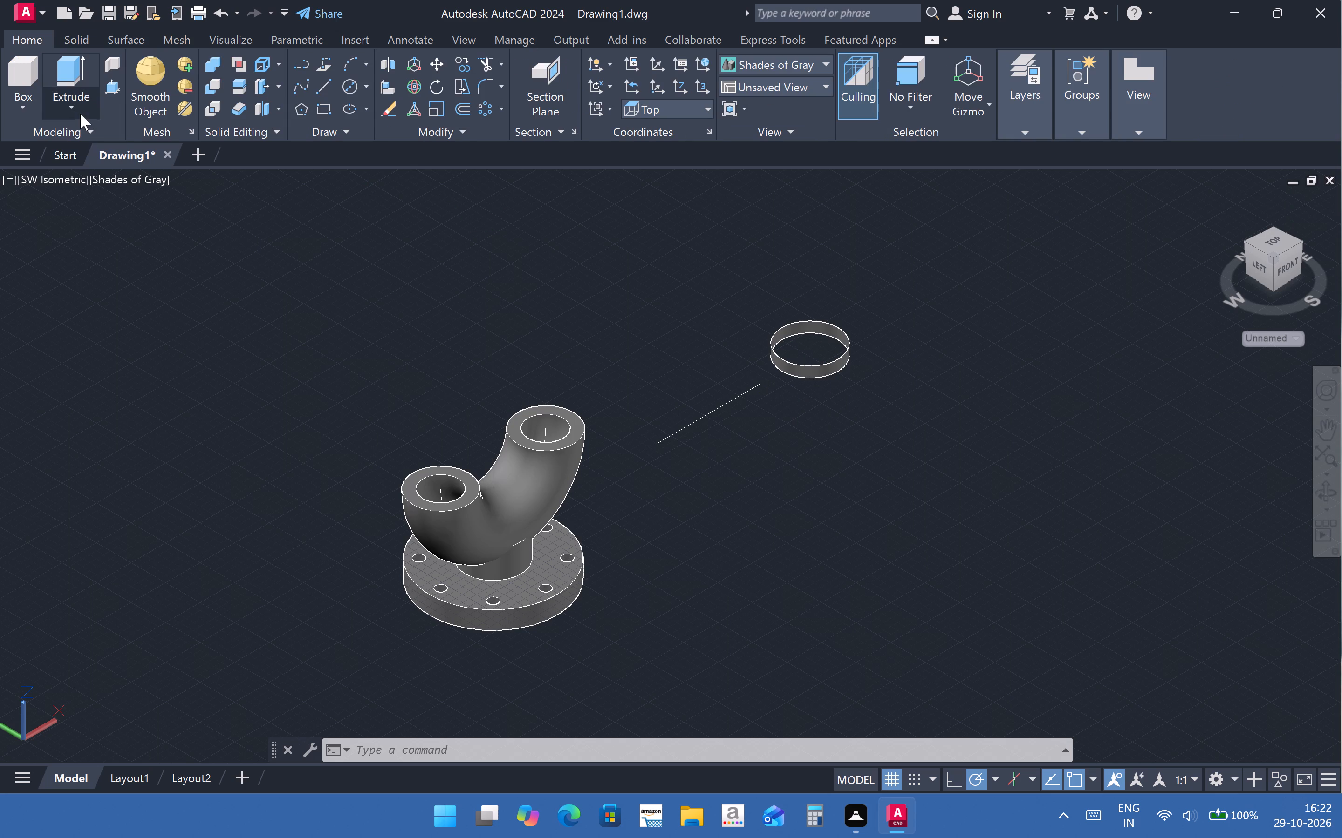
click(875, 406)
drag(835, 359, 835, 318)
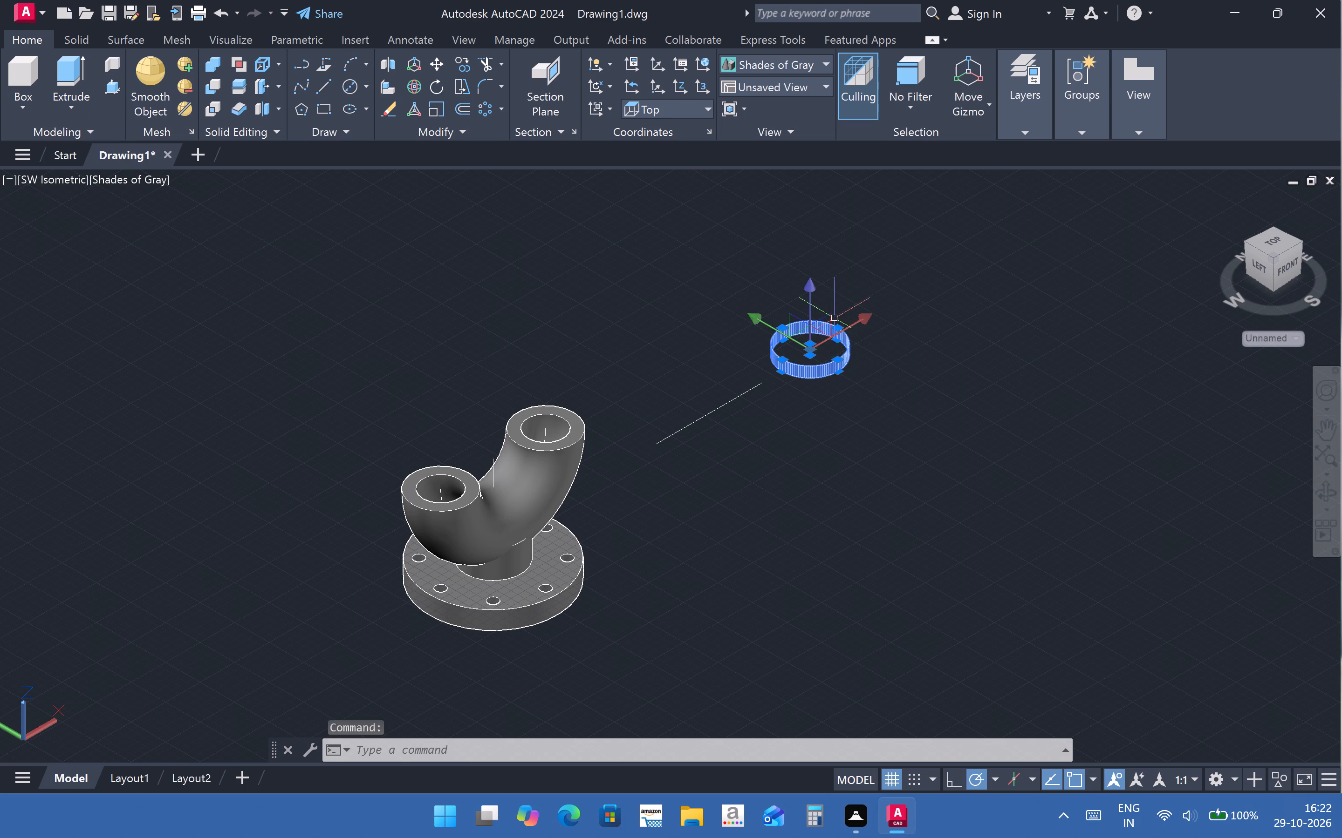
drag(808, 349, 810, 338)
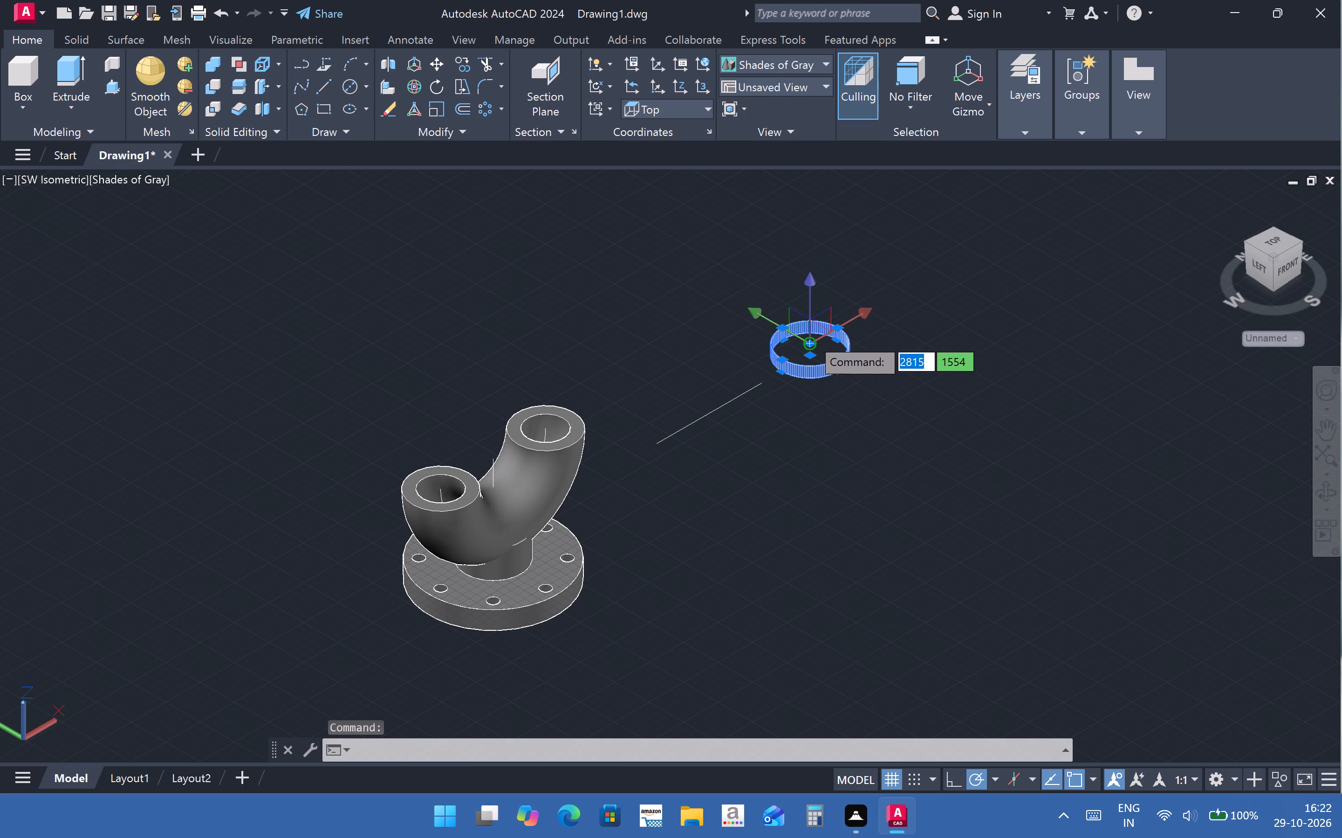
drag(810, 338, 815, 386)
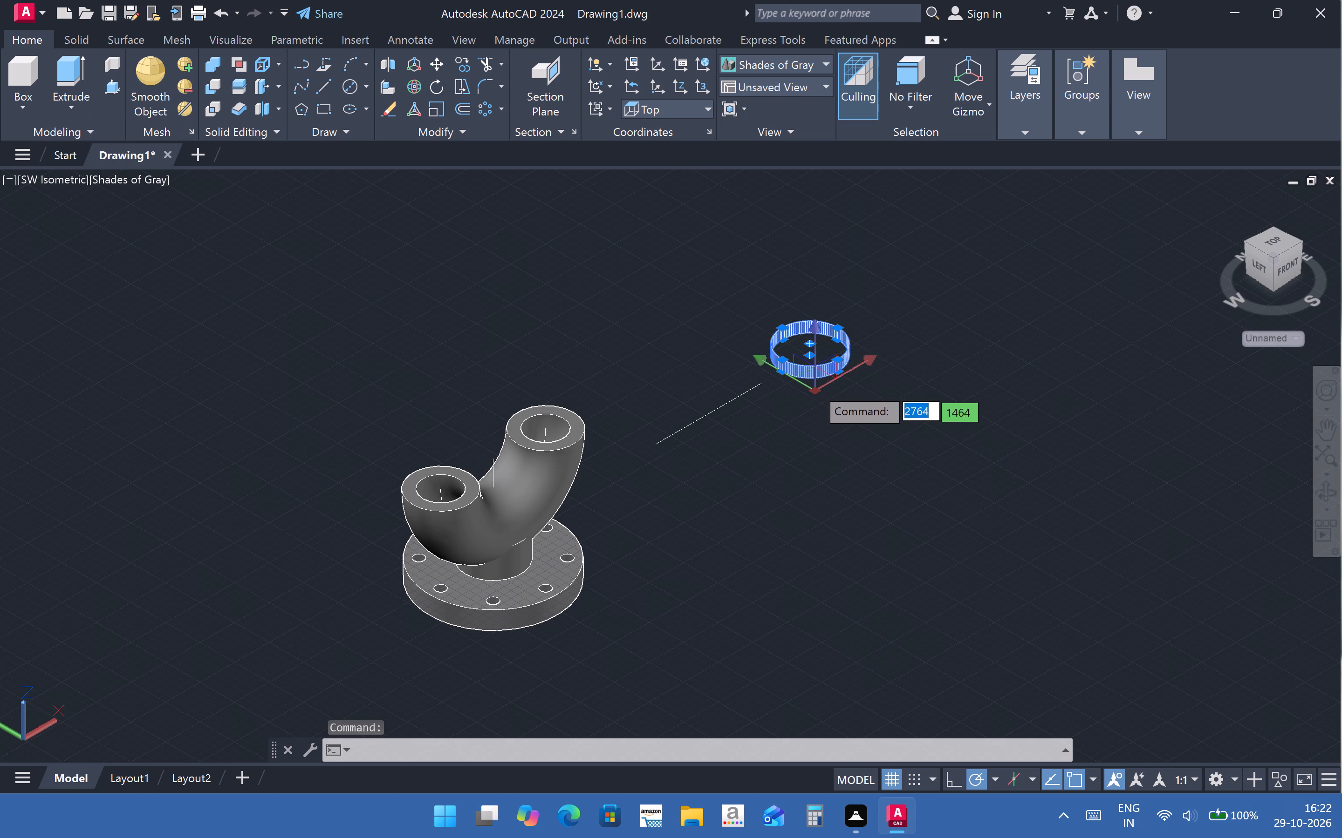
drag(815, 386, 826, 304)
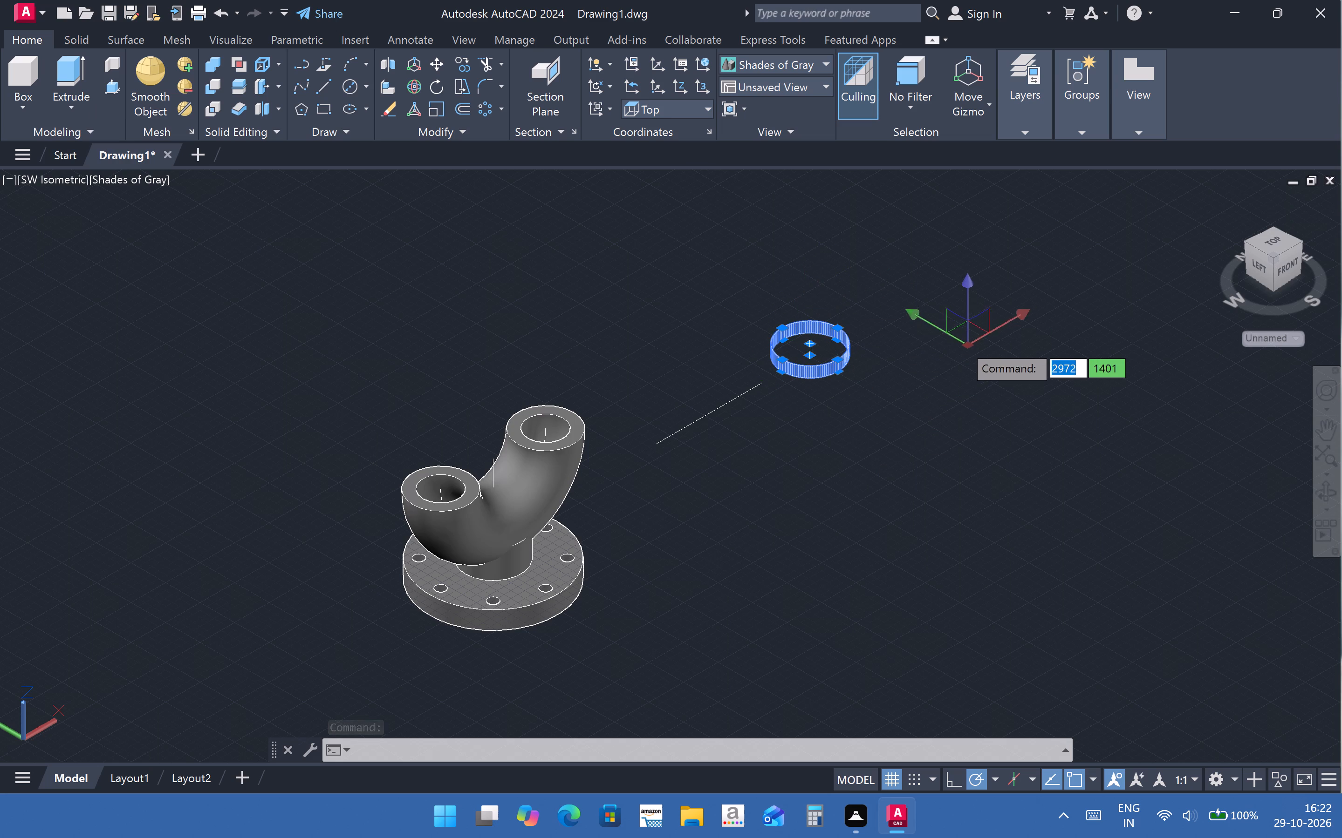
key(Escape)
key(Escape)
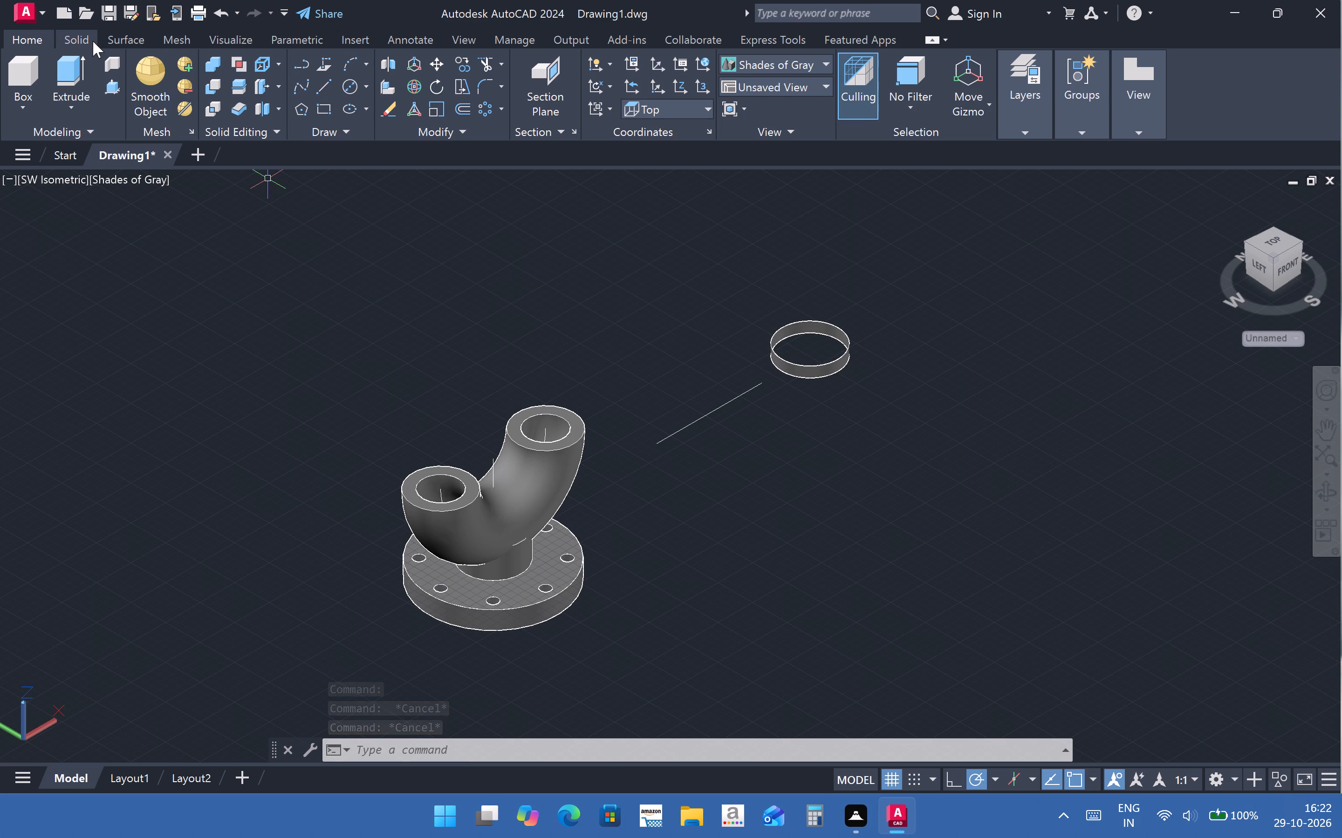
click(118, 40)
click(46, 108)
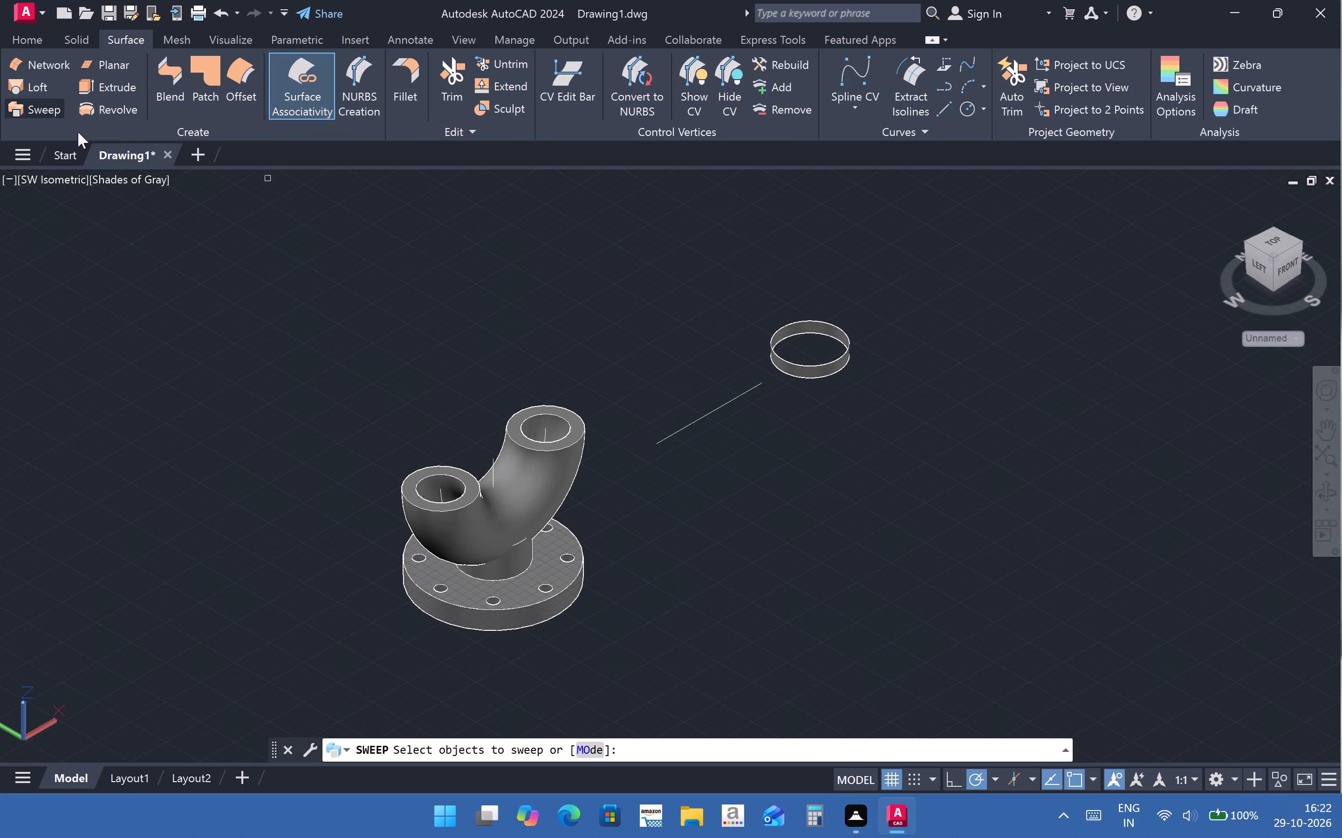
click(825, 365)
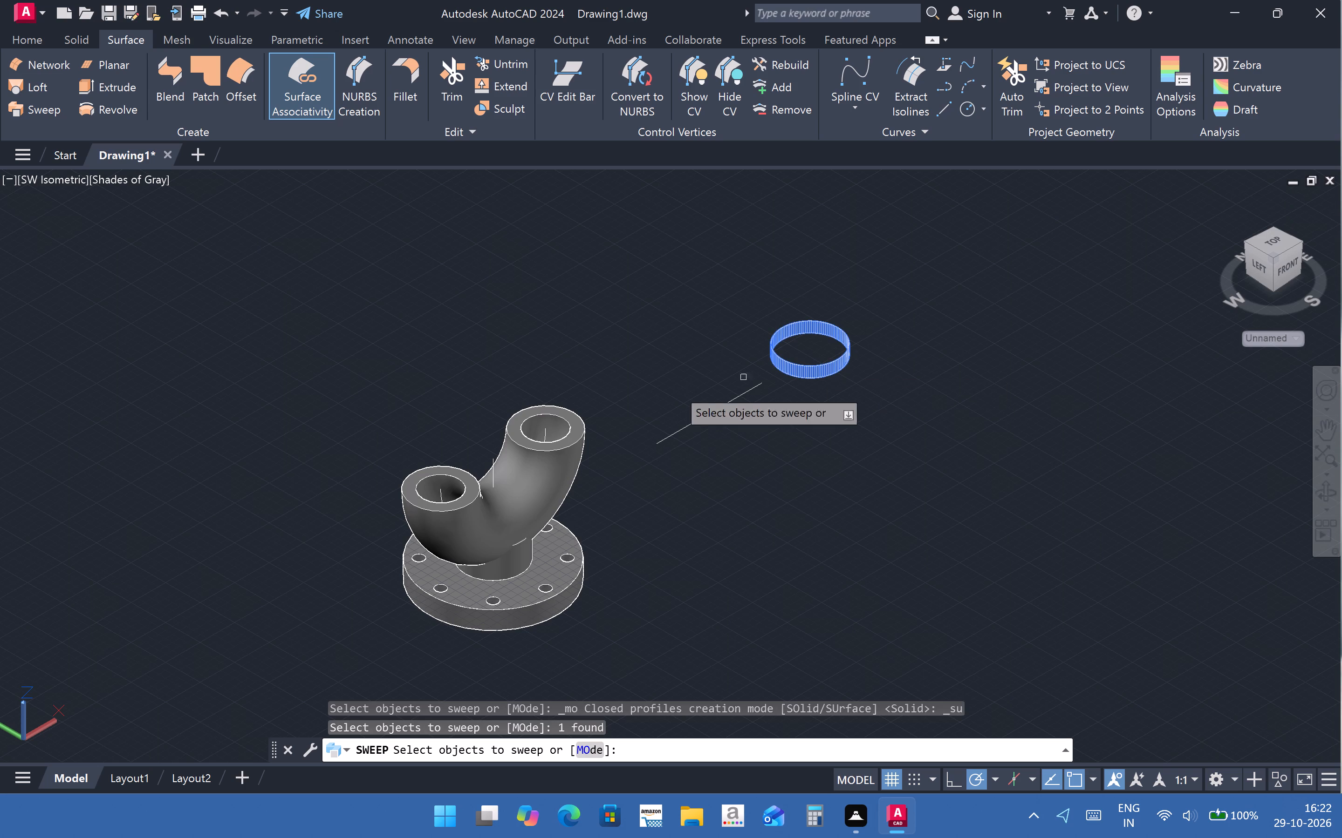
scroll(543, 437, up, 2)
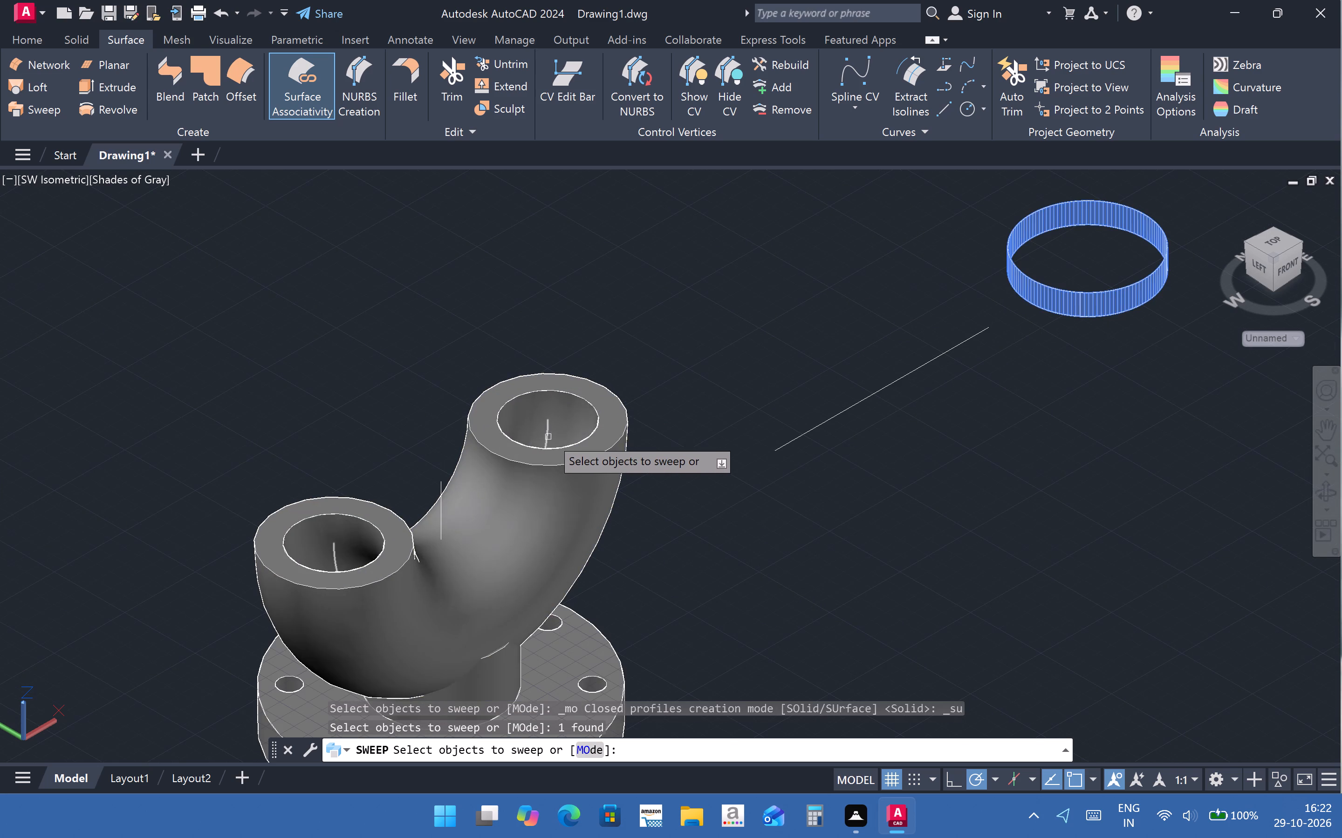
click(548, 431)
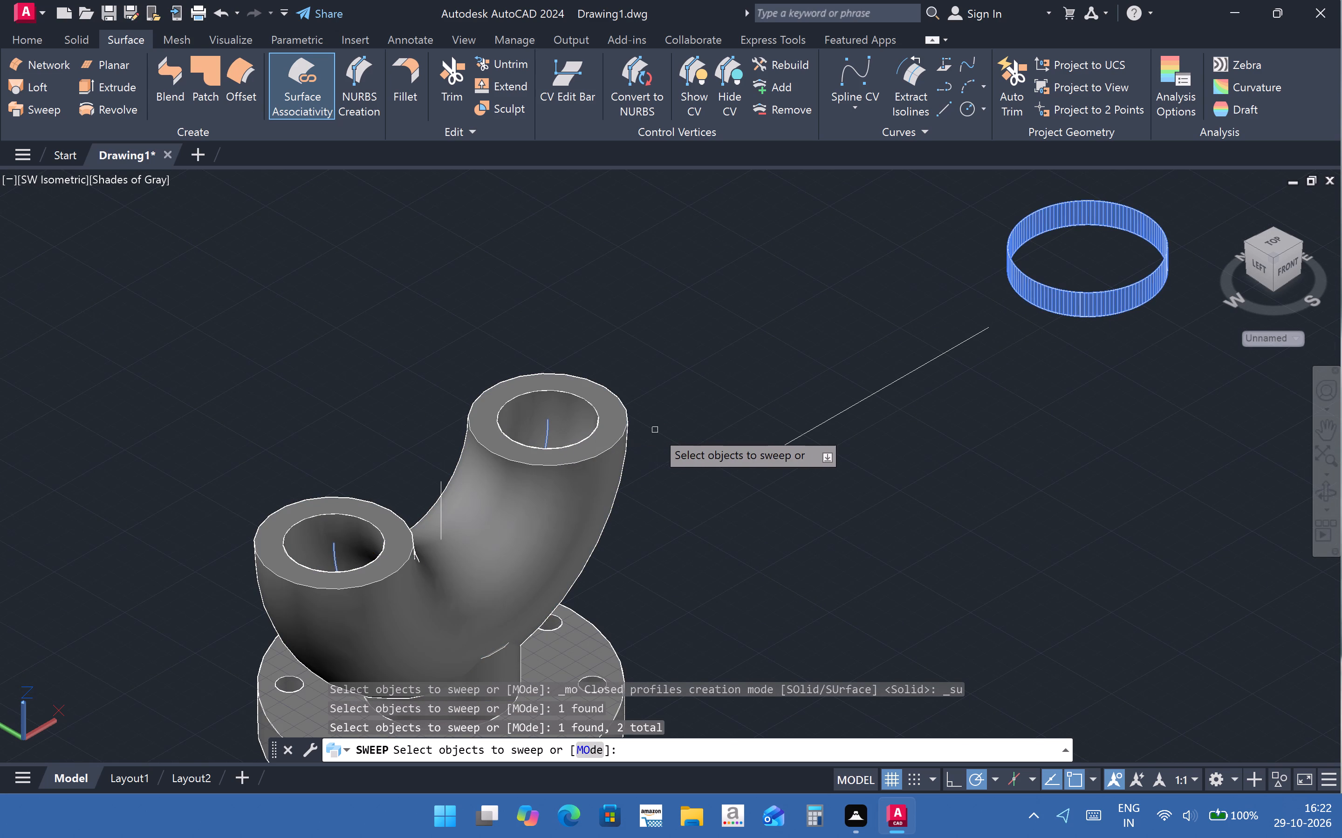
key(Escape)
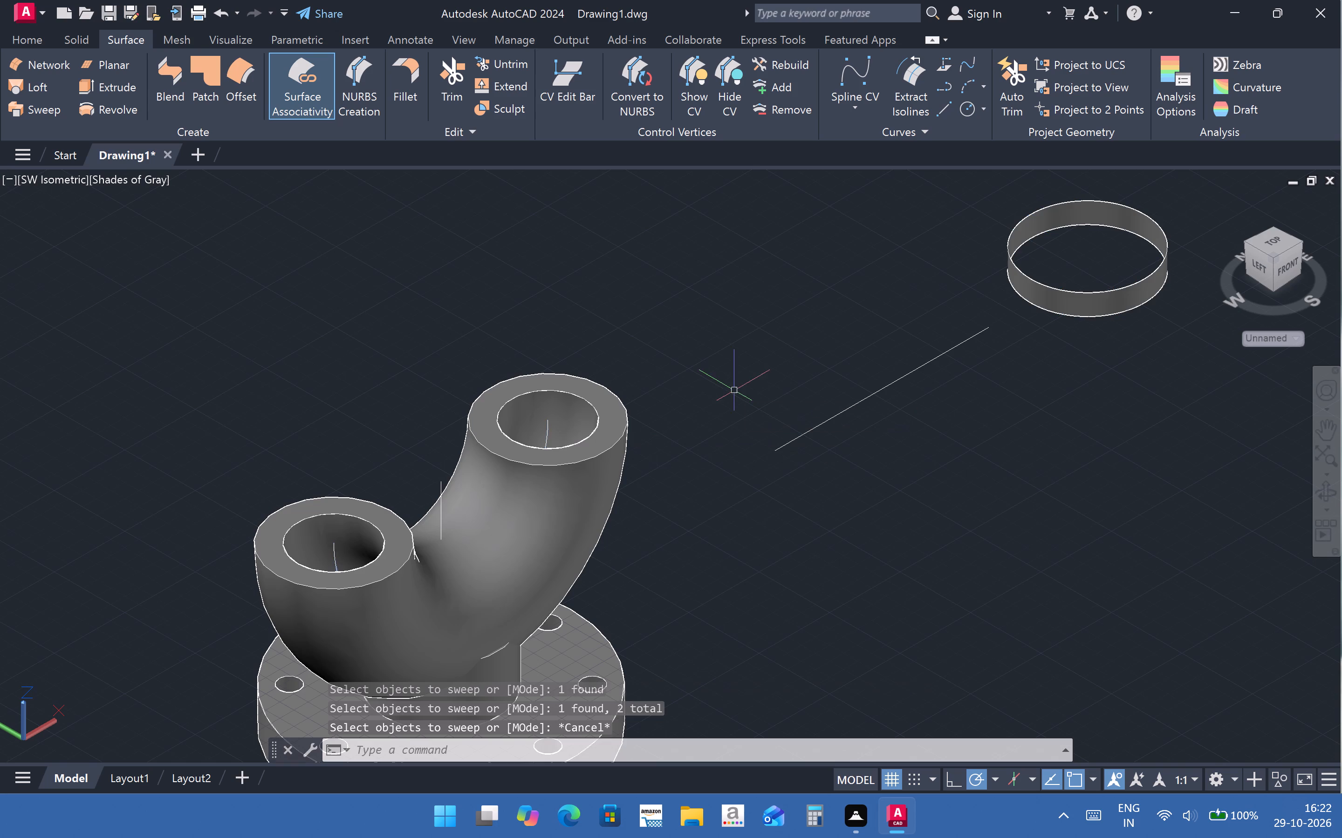
Sweep the 100-diameter circle in surface mode, using the curved centreline inside the pipe bend as the path.
click(41, 102)
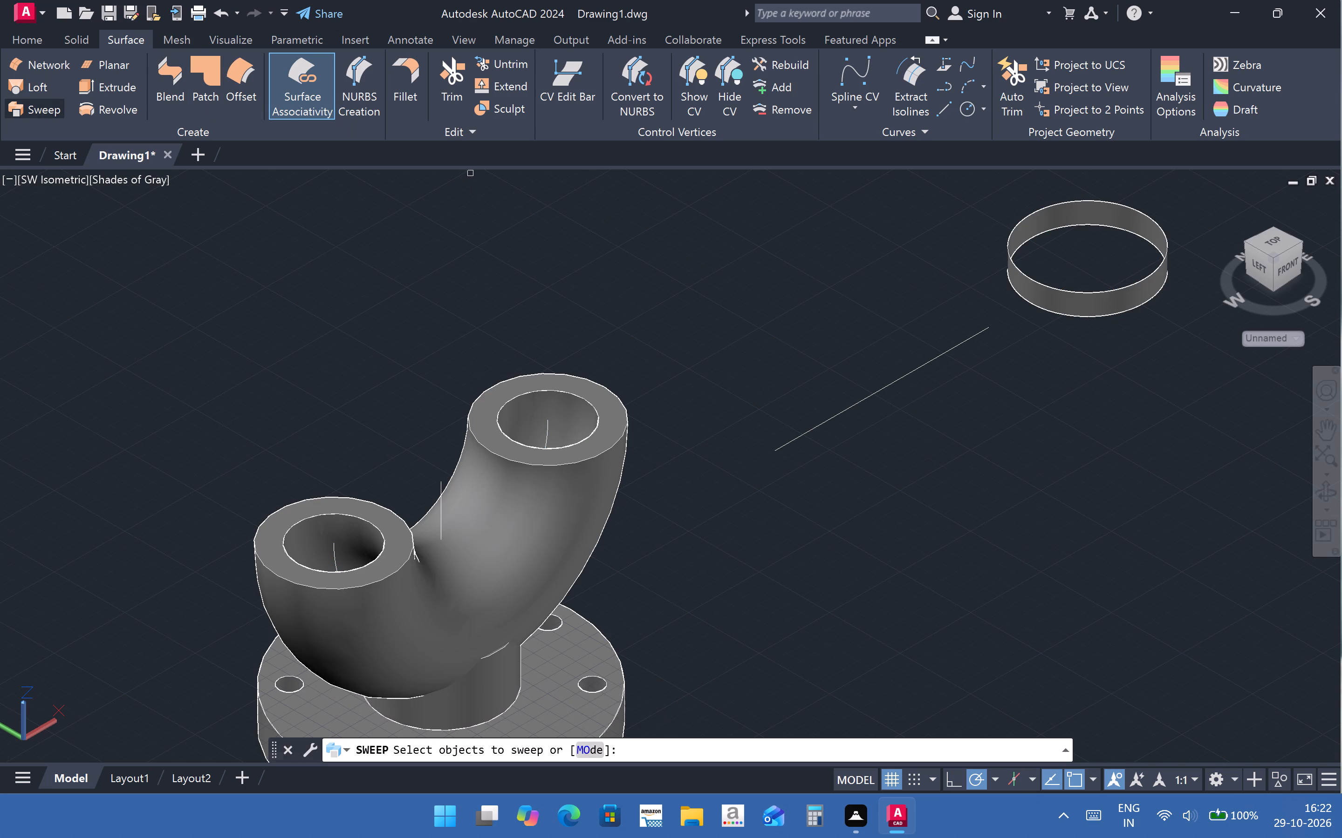
click(1096, 297)
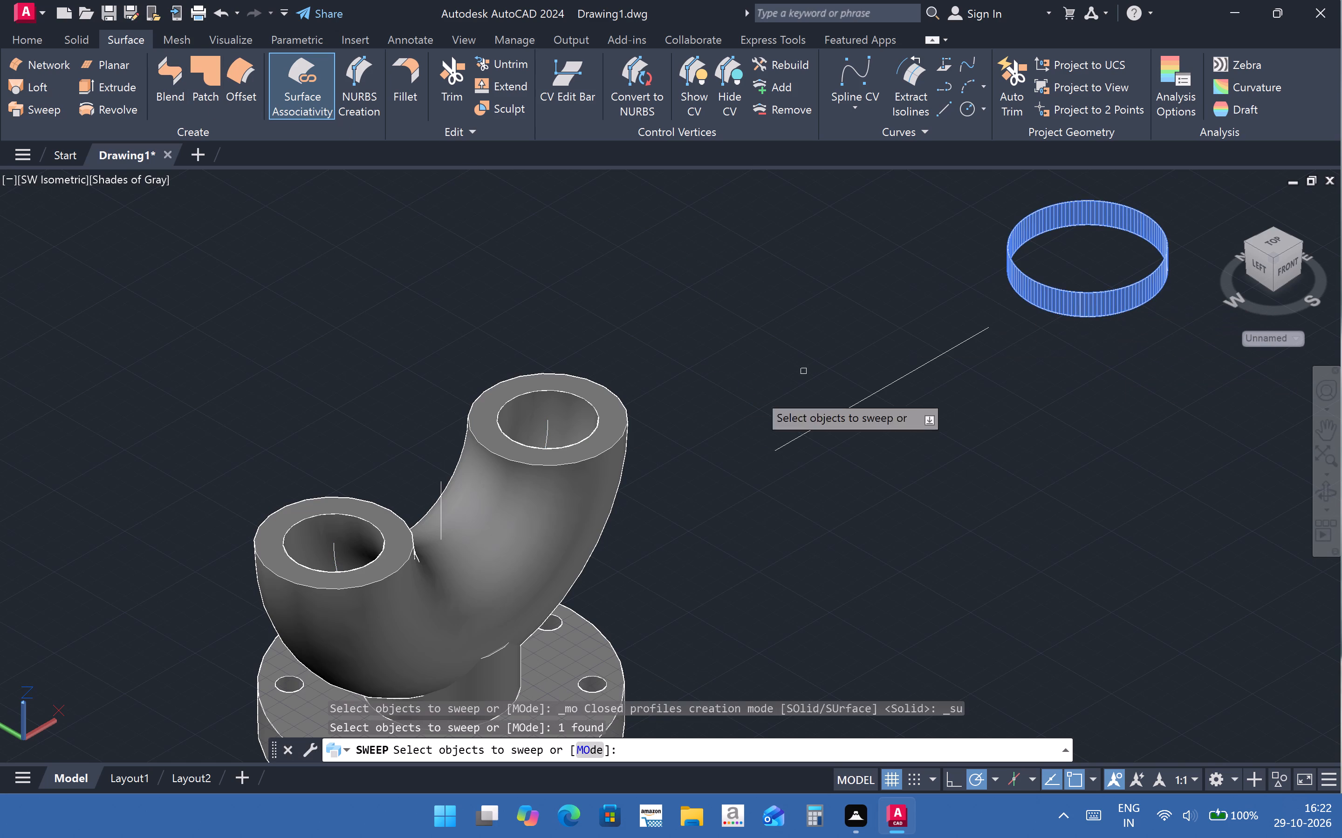
key(Return)
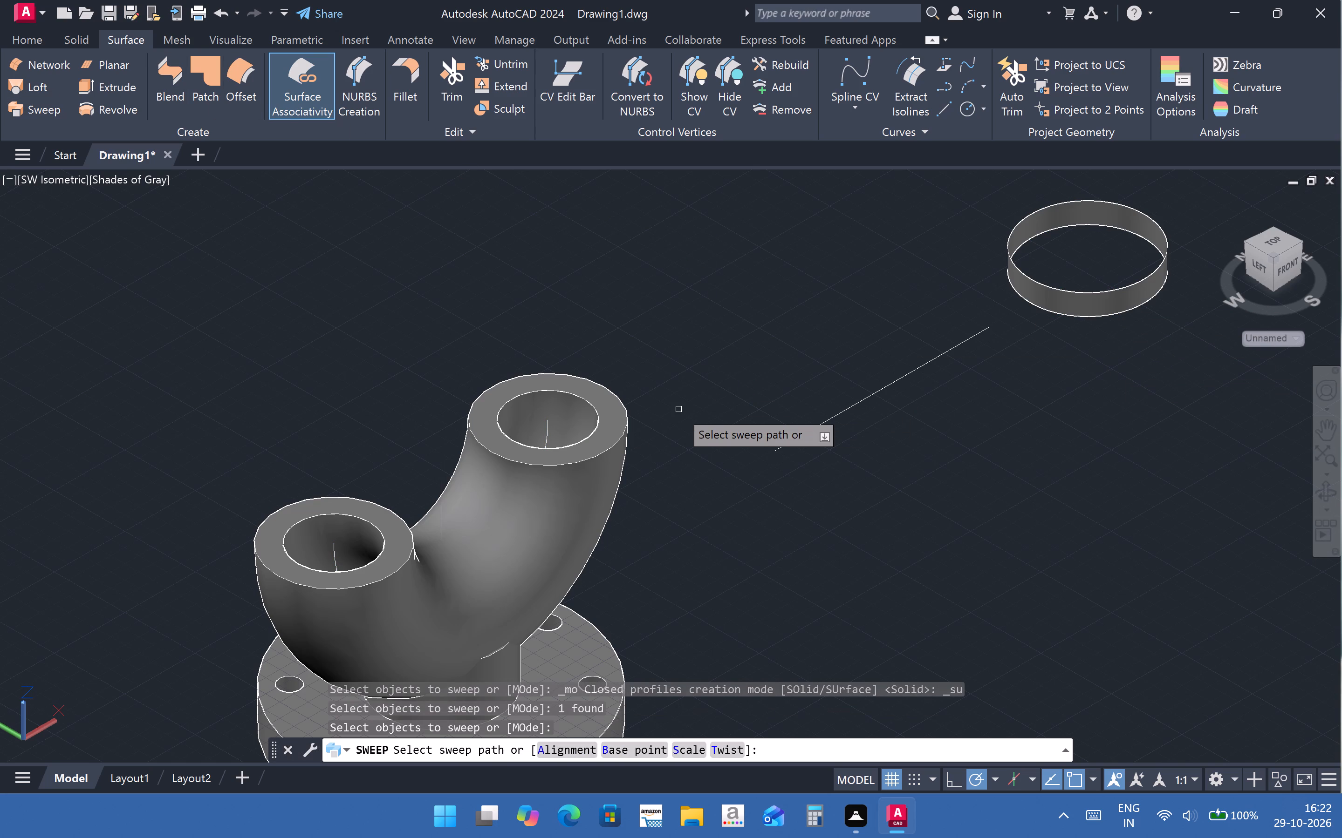
click(550, 425)
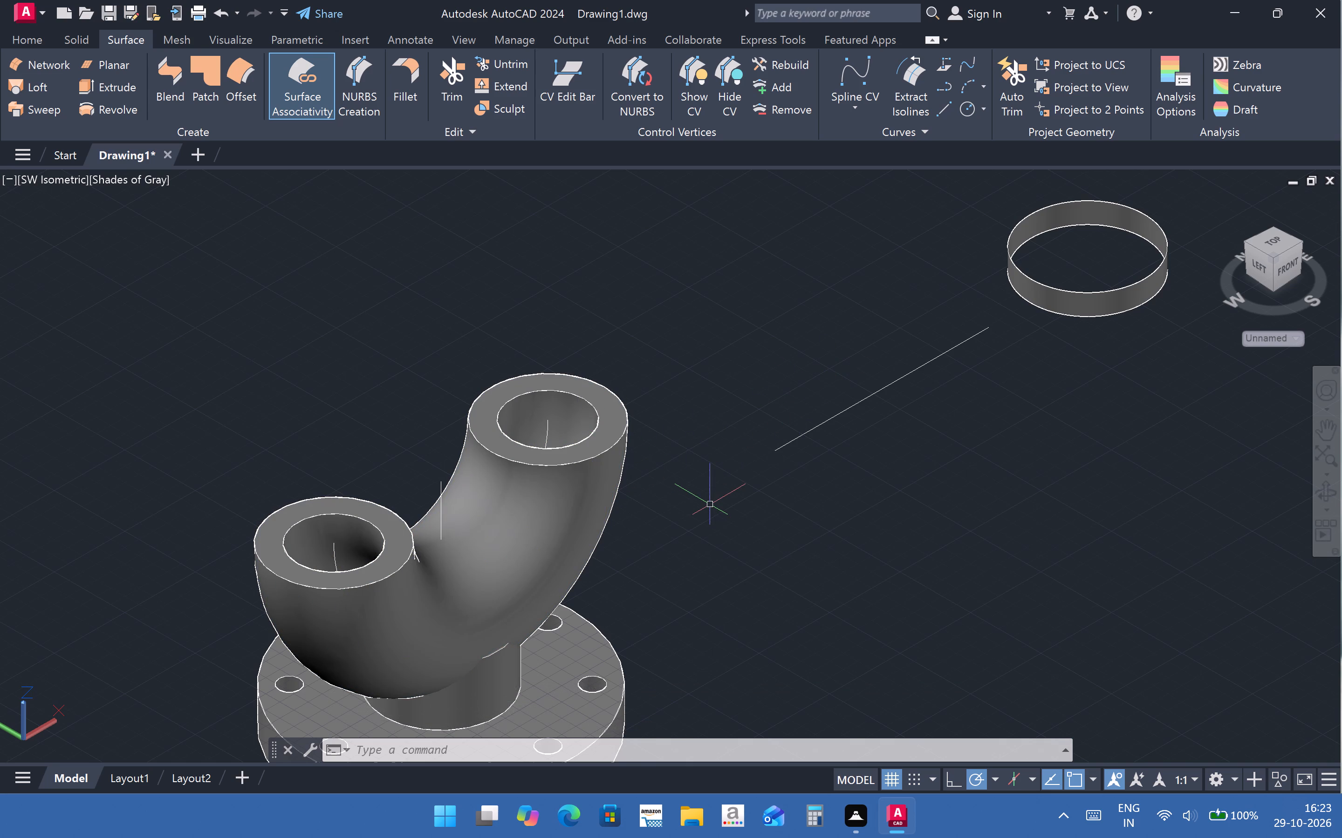
scroll(710, 505, down, 1)
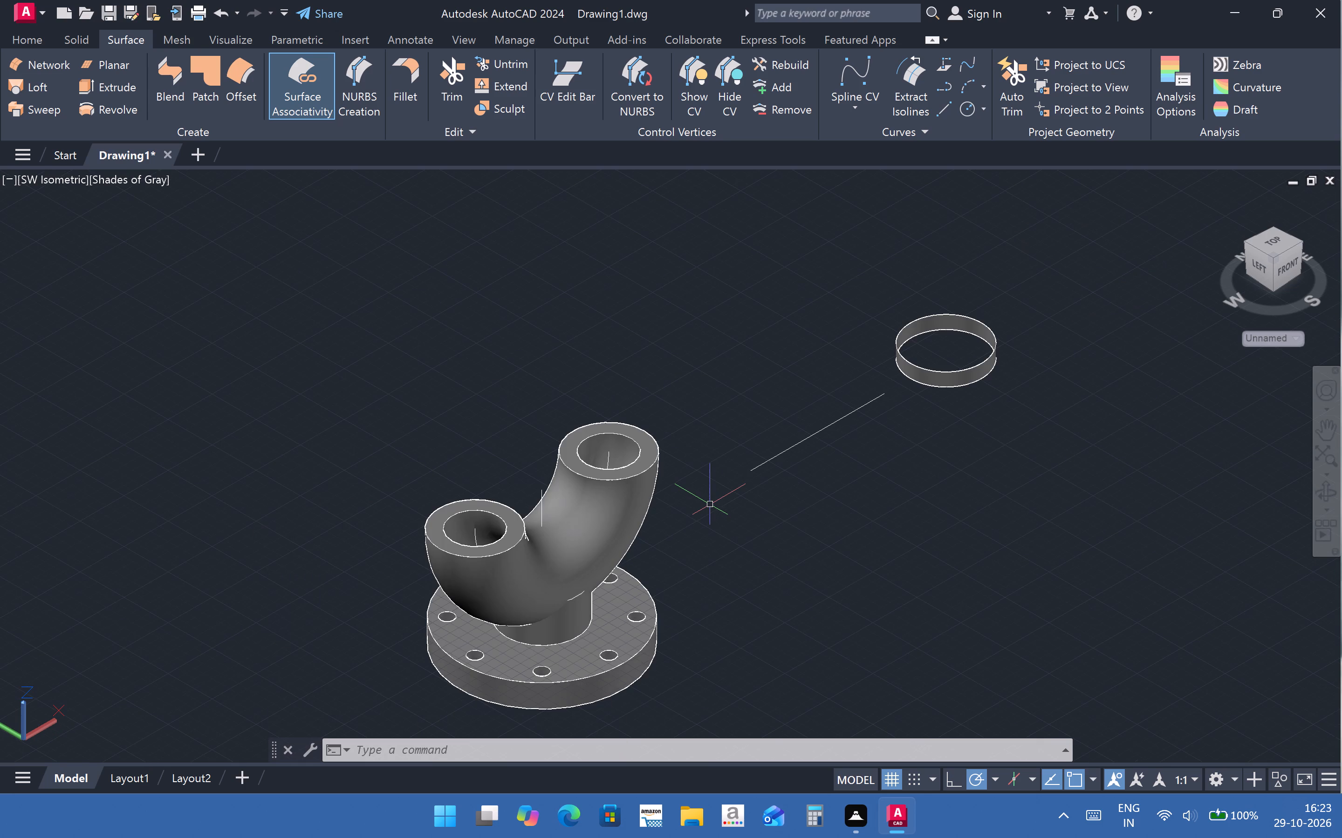
Repeat the surface sweep of the 100-diameter circle along the curved centreline inside the pipe bend.
key(Return)
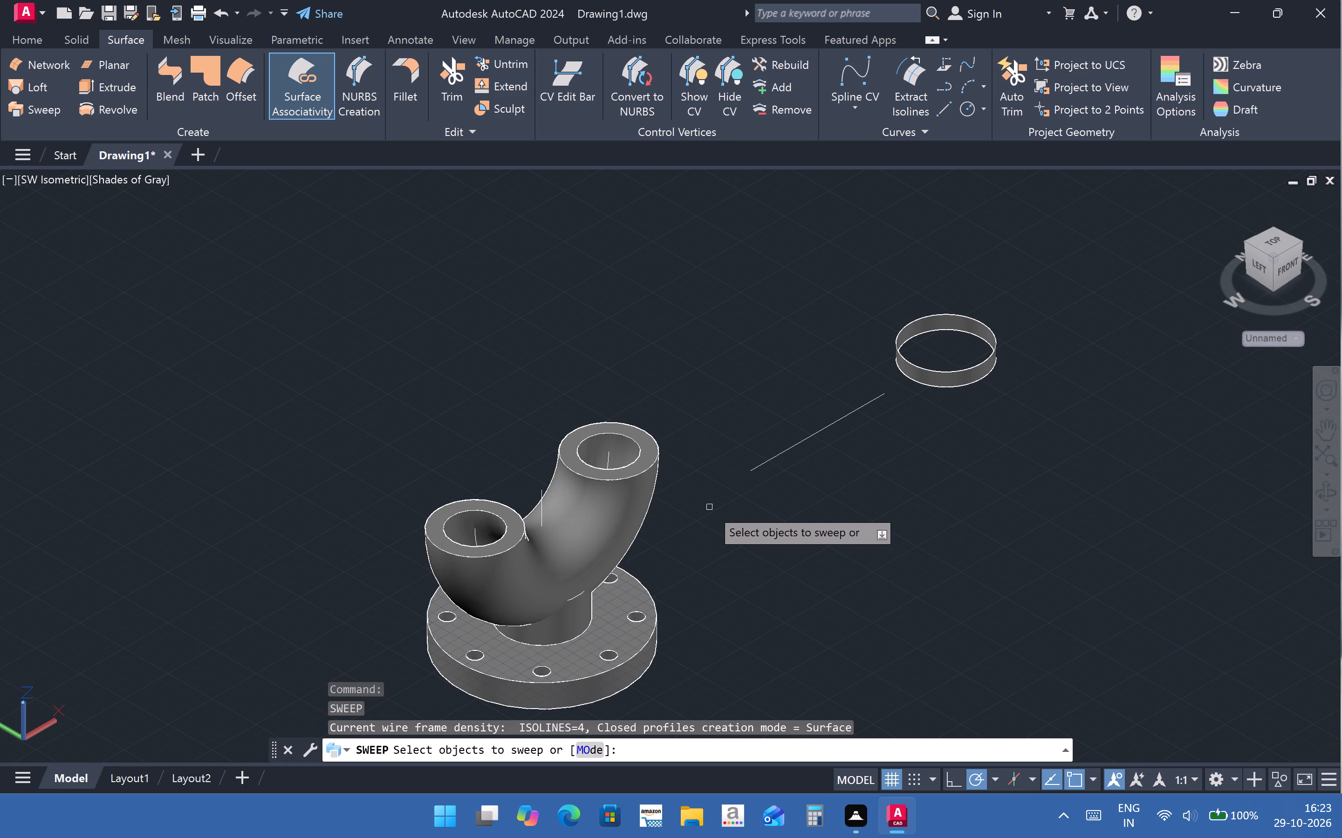
click(980, 365)
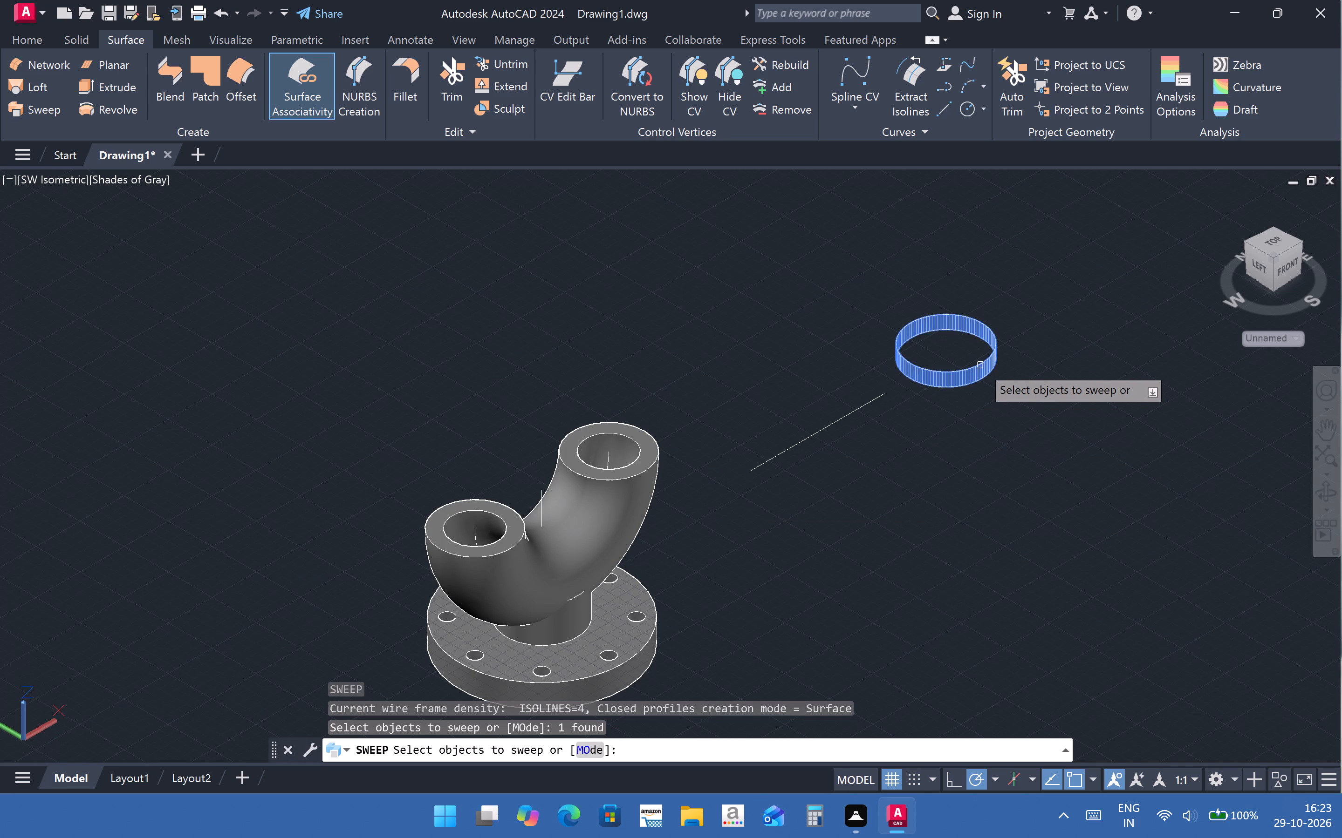
key(Return)
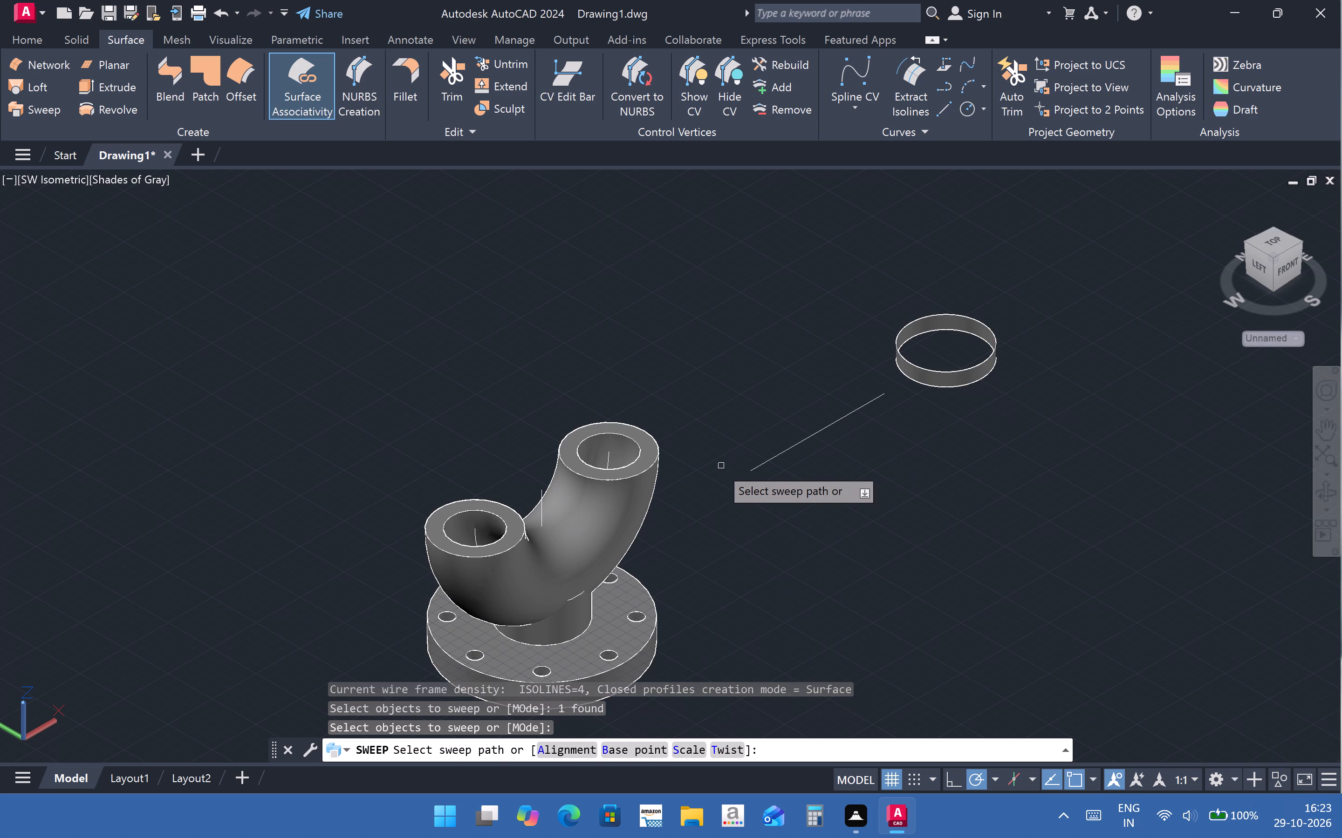
click(607, 462)
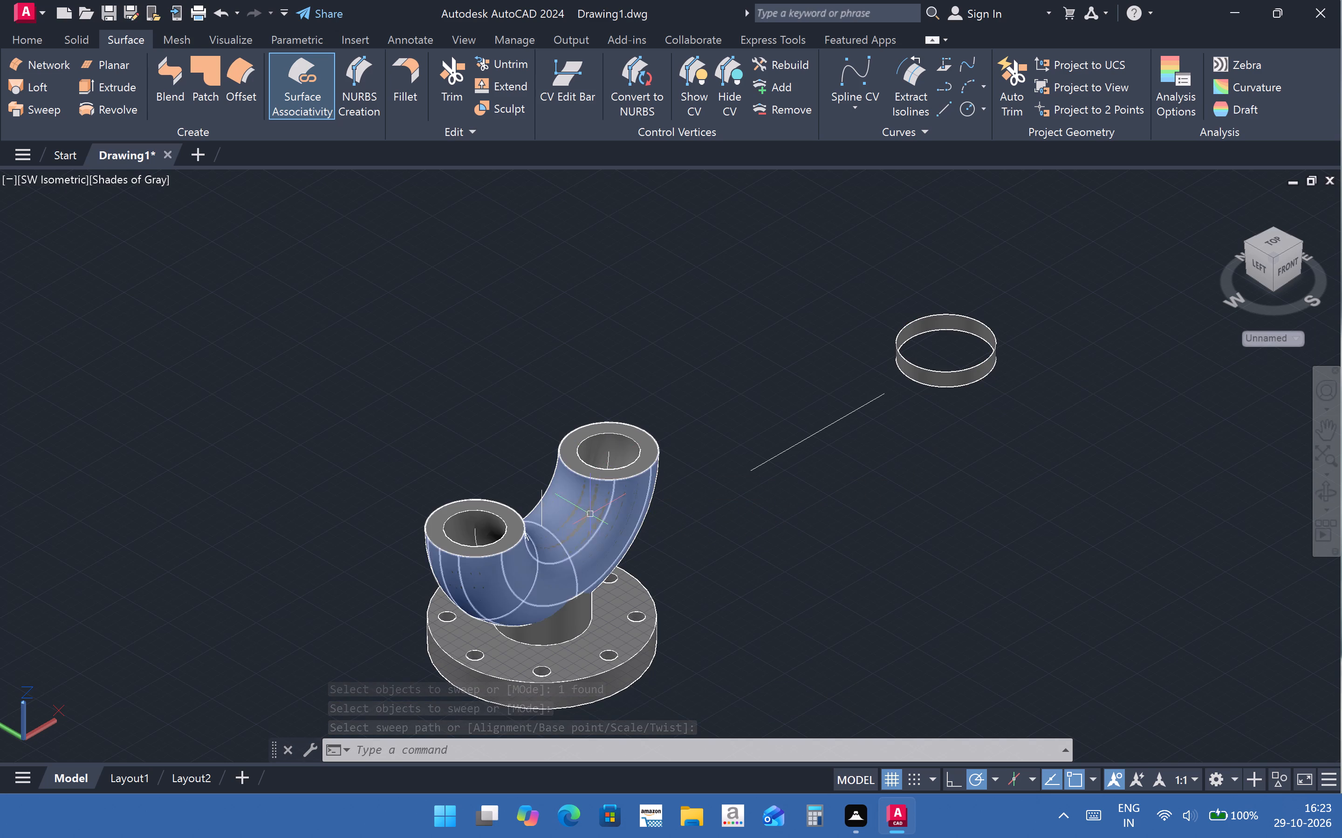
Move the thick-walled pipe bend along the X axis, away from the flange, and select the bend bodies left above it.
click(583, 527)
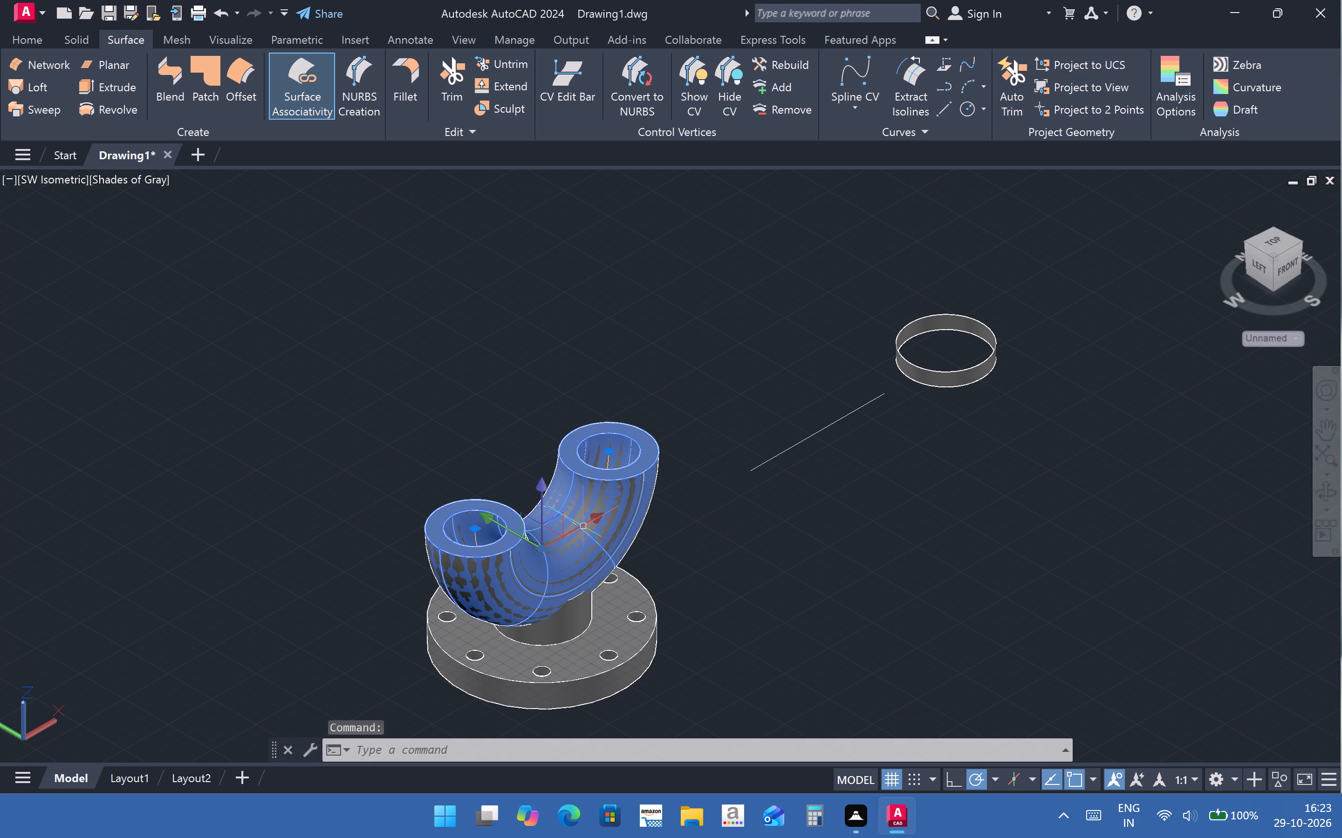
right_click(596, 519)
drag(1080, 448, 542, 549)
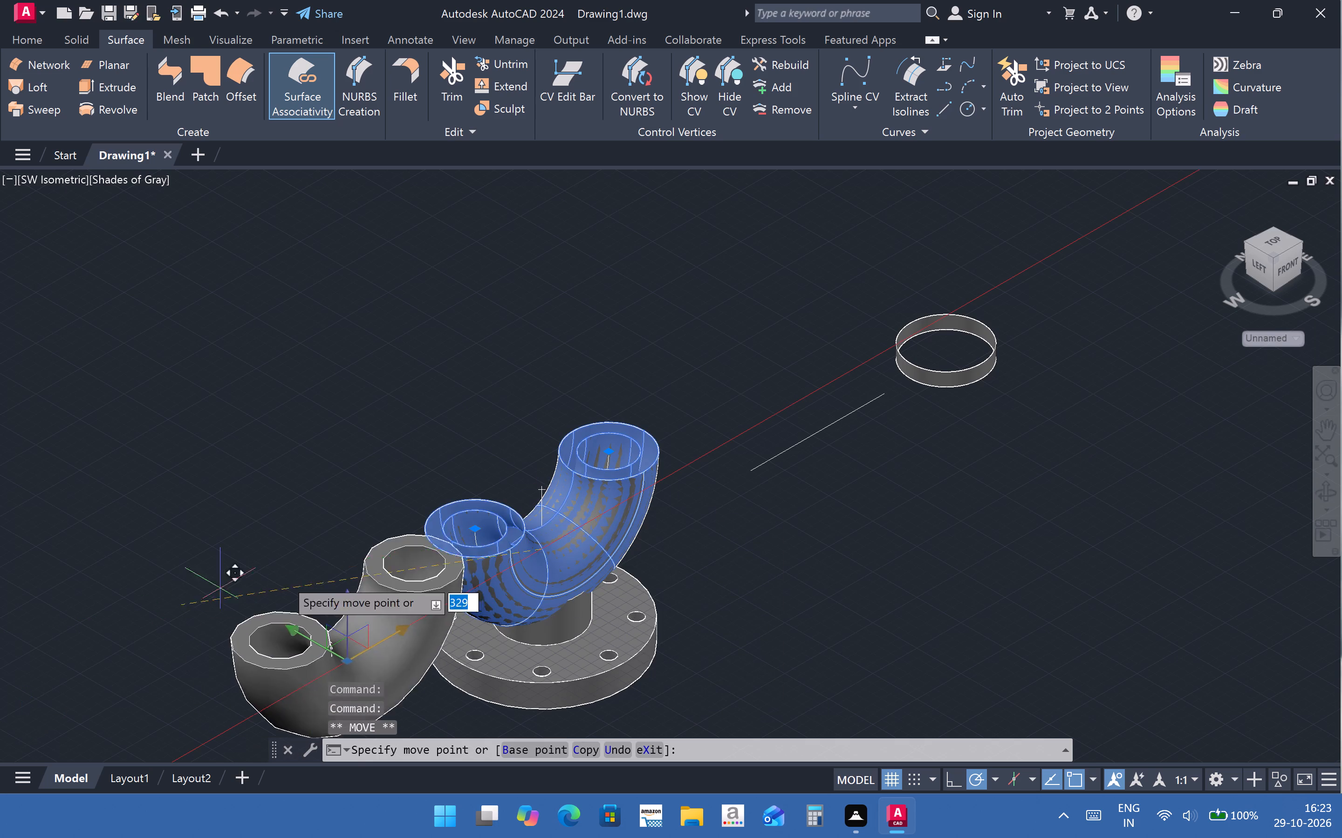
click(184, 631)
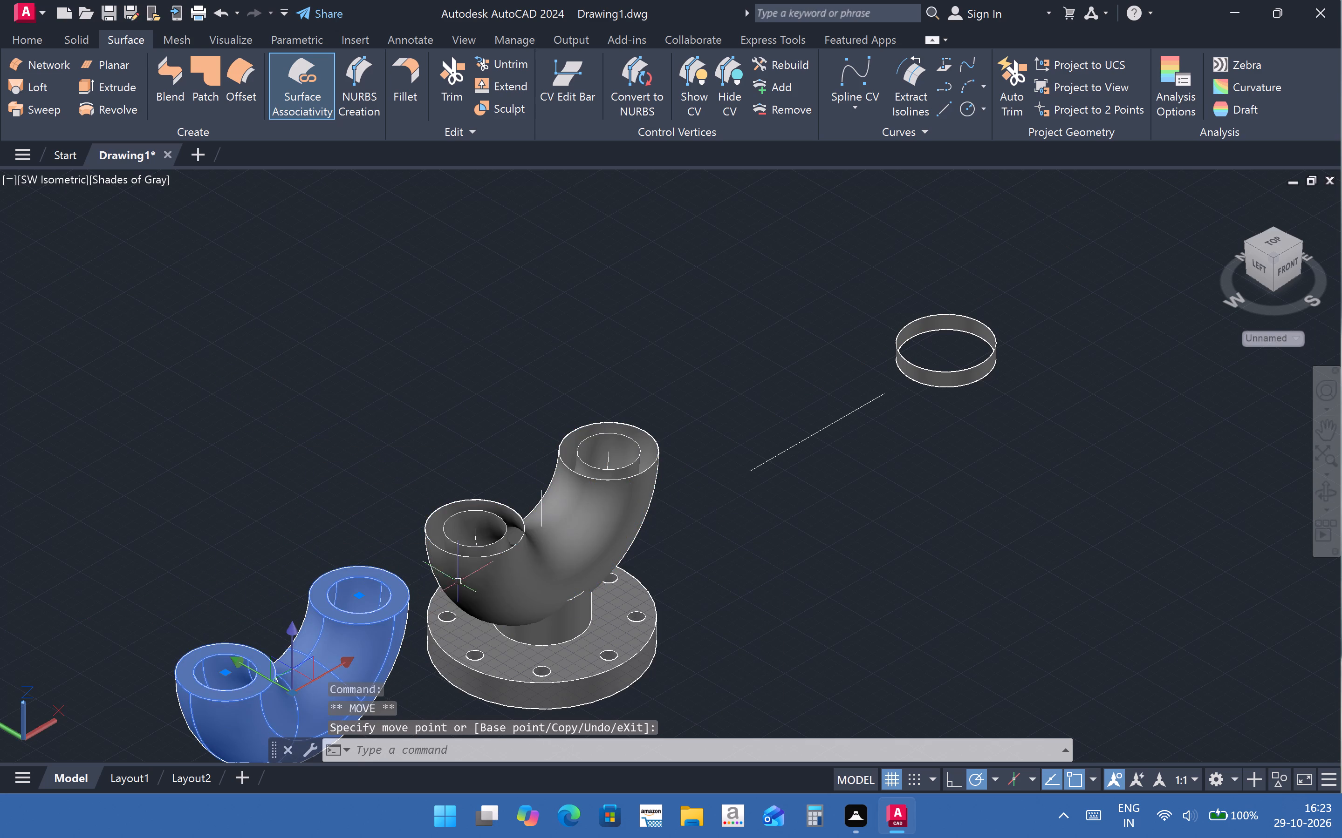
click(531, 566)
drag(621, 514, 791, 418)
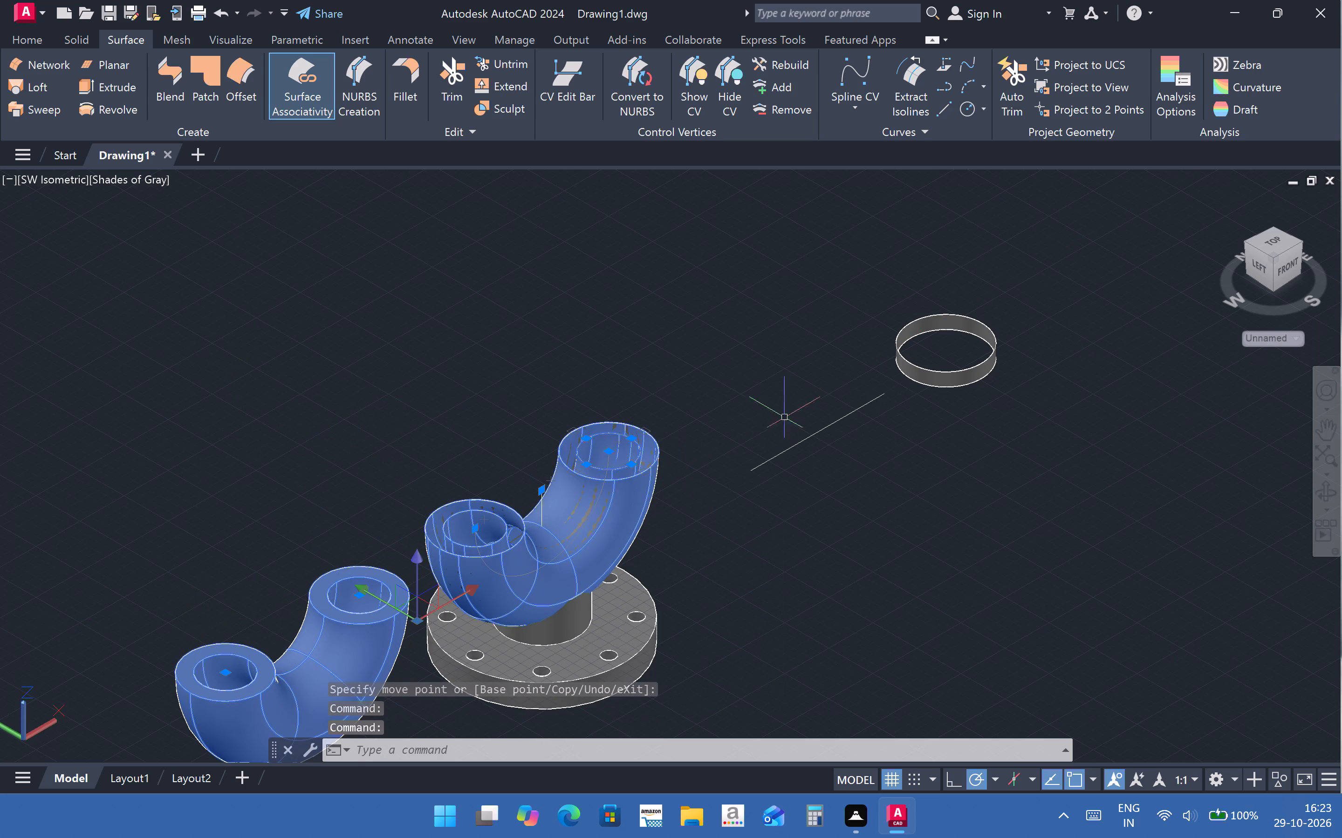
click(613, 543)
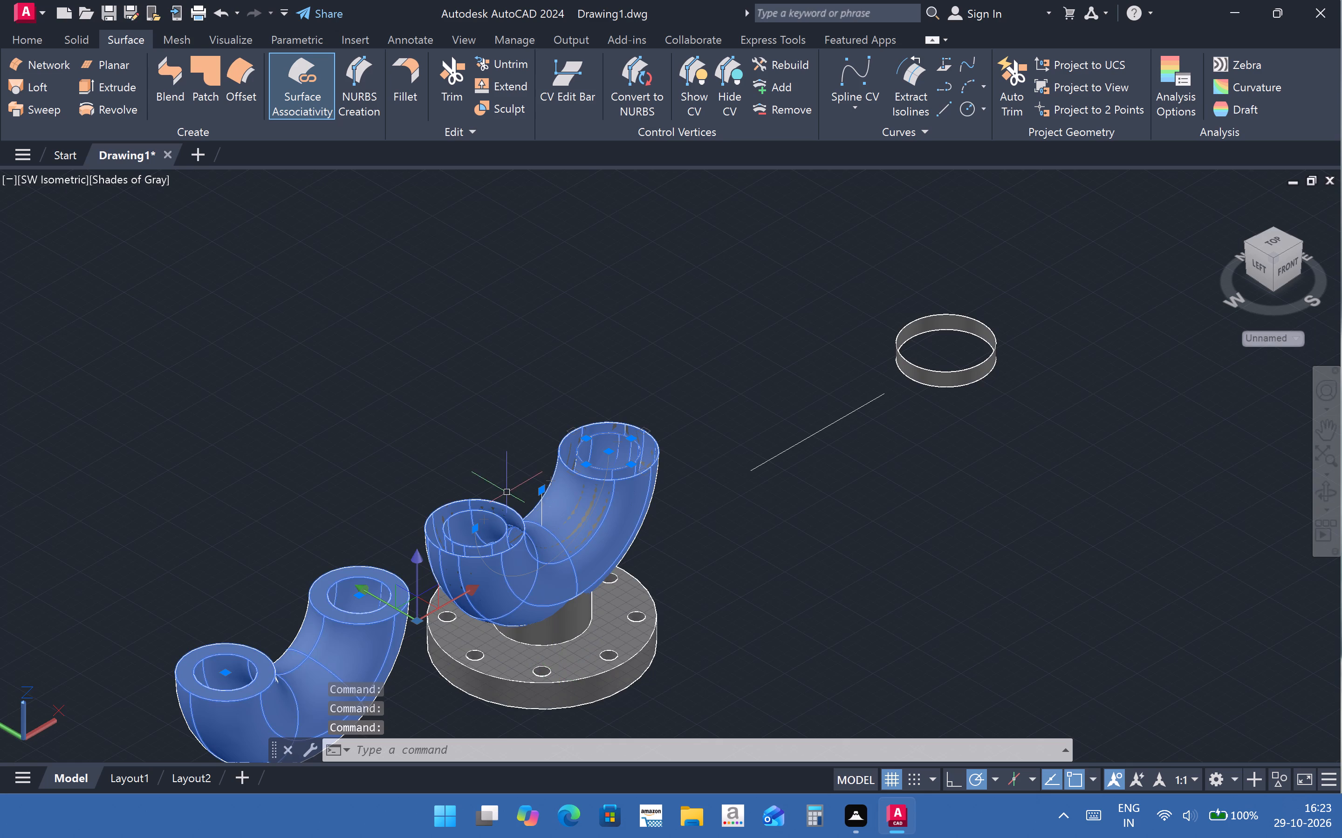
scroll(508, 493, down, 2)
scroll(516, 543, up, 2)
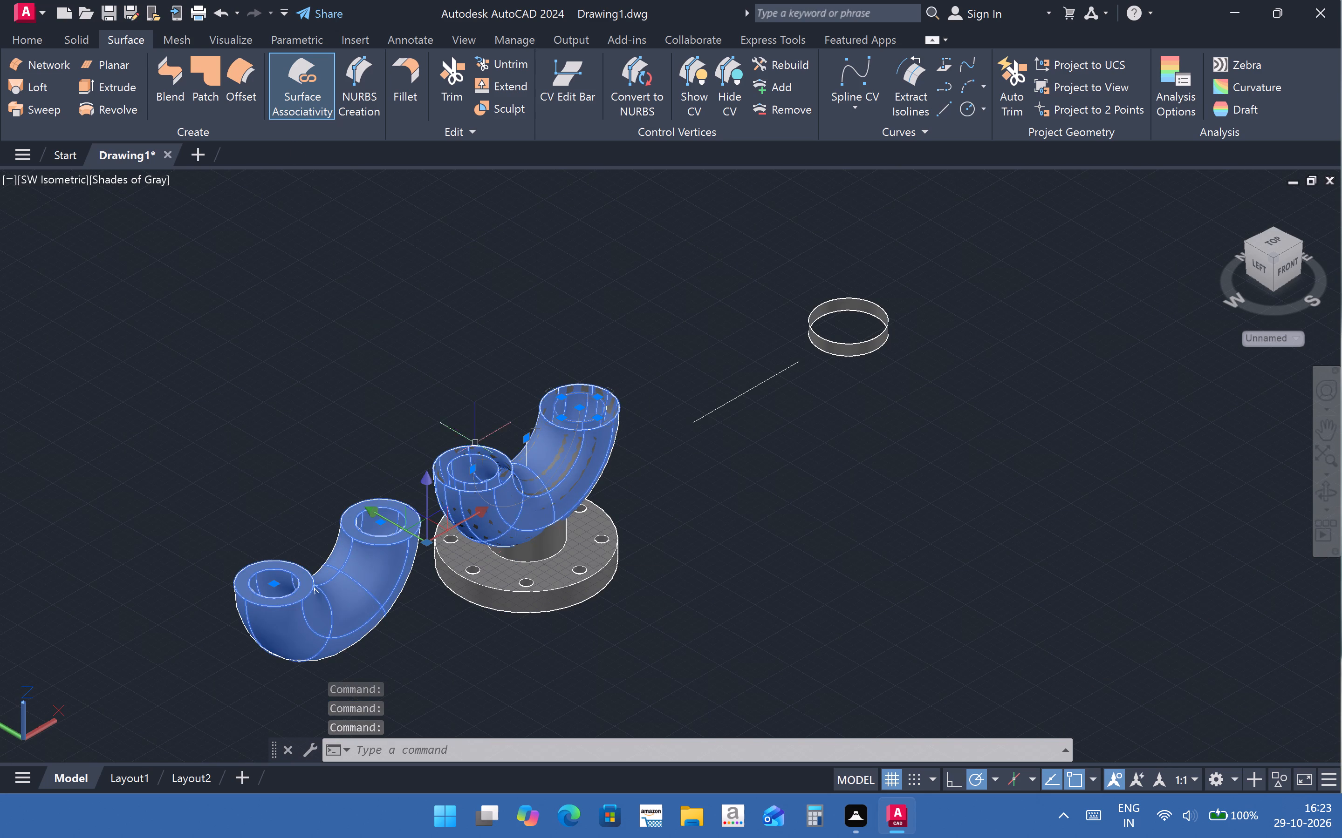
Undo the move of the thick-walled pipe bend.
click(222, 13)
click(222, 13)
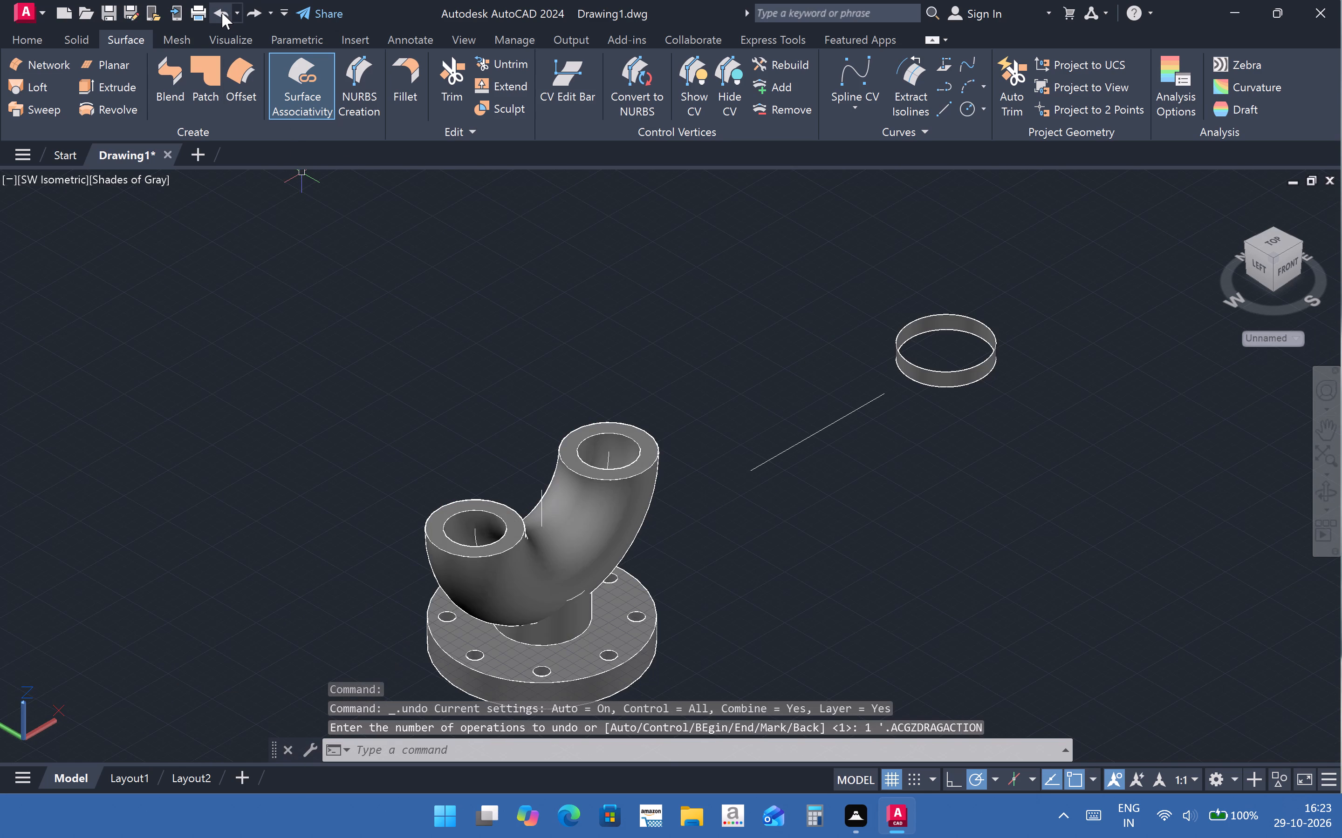
Hide the thick-walled solid pipe bend and the two outer bend surfaces that overlap it, one object at a time.
click(616, 510)
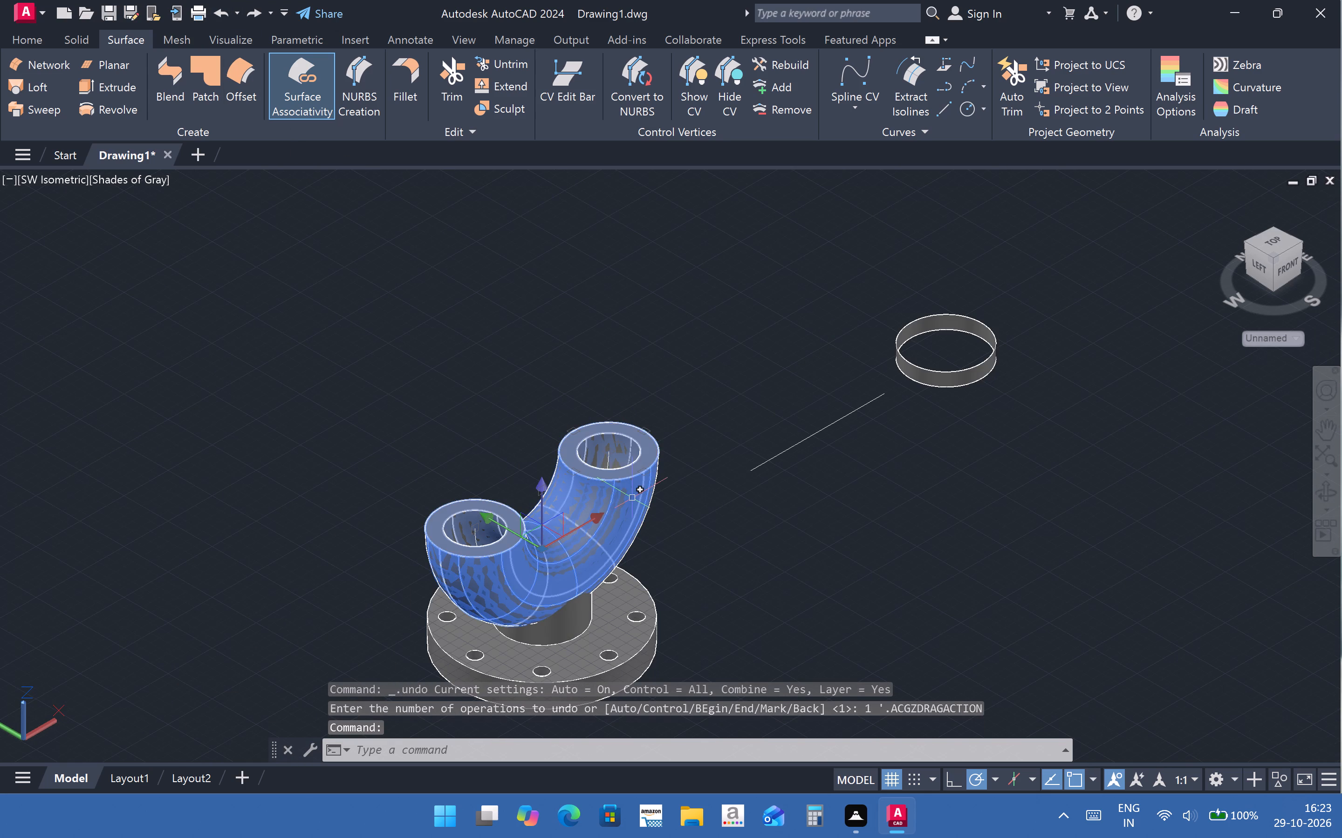
right_click(632, 498)
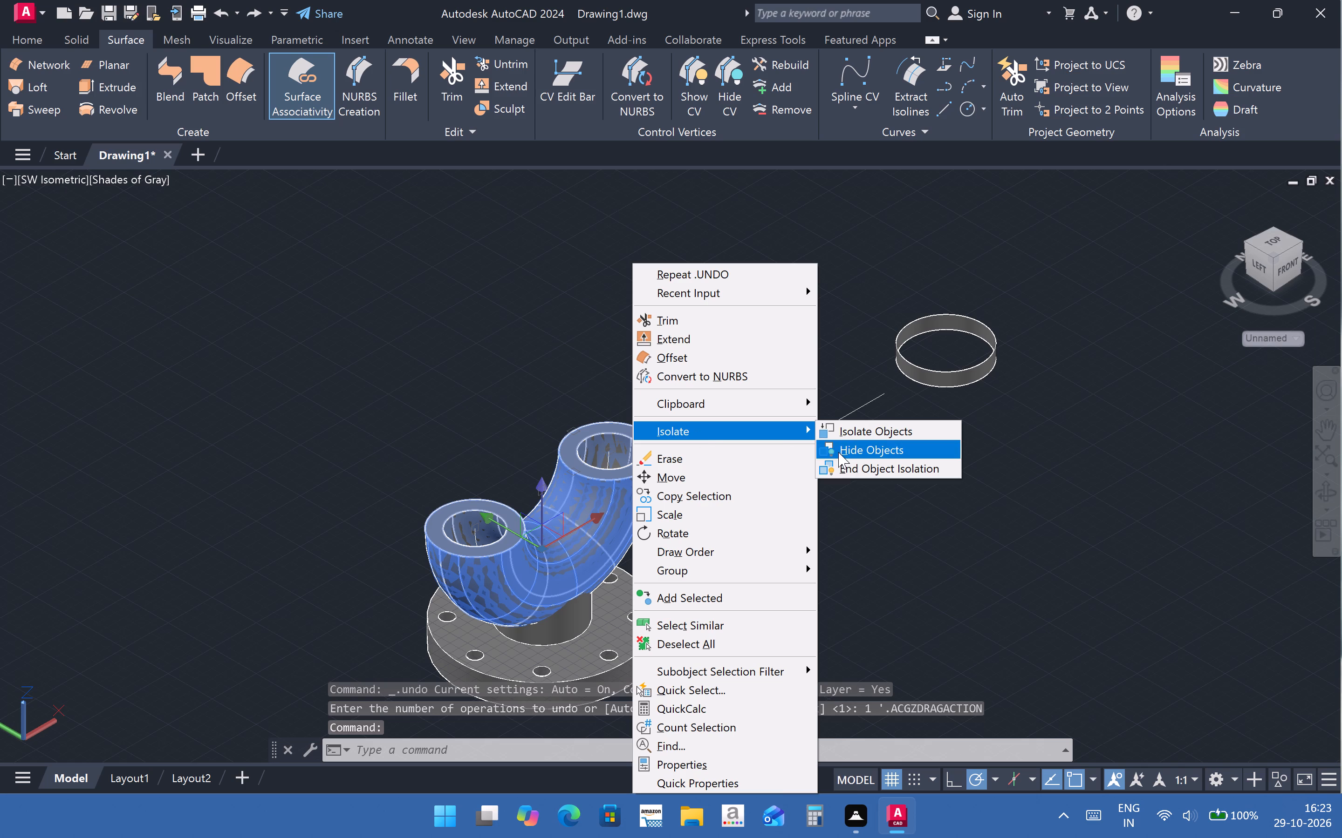
click(842, 451)
click(596, 528)
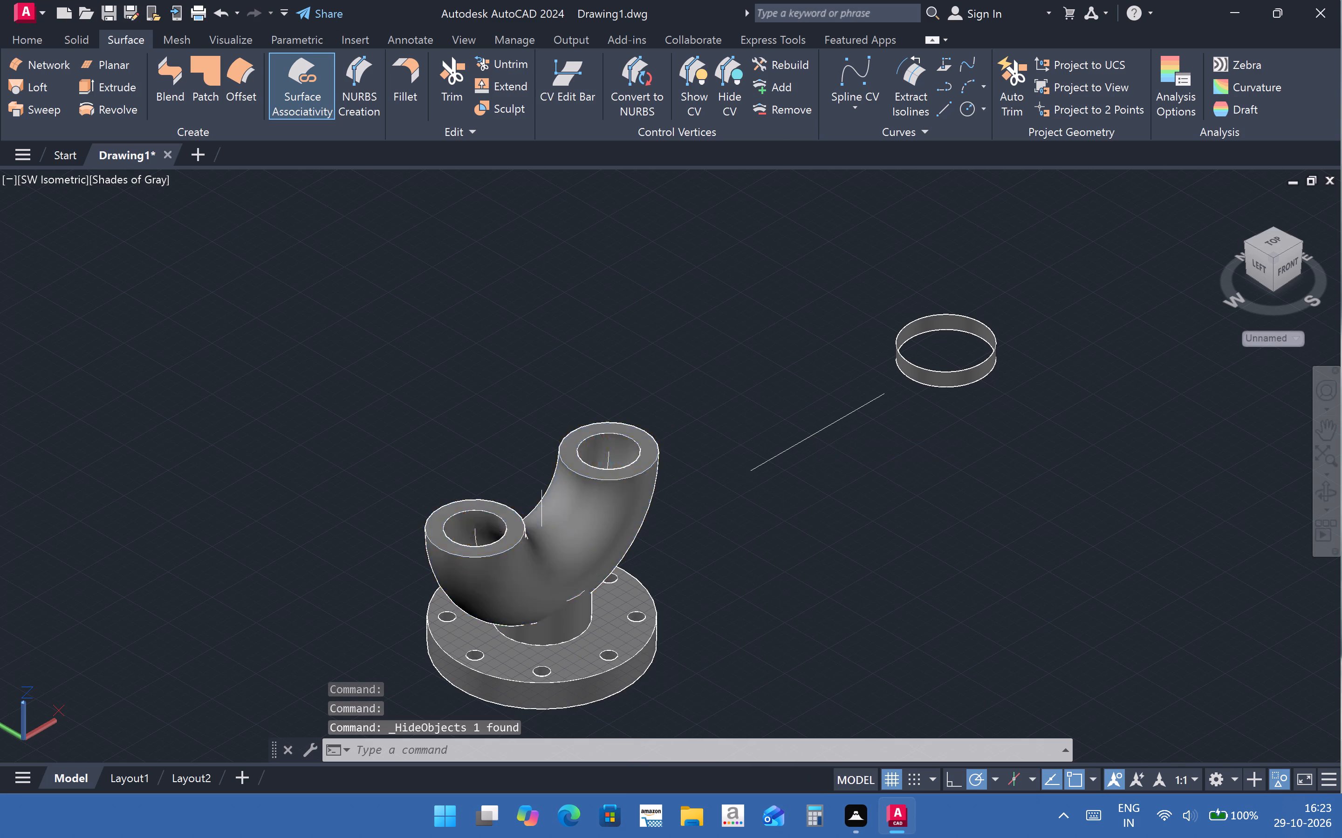
right_click(596, 528)
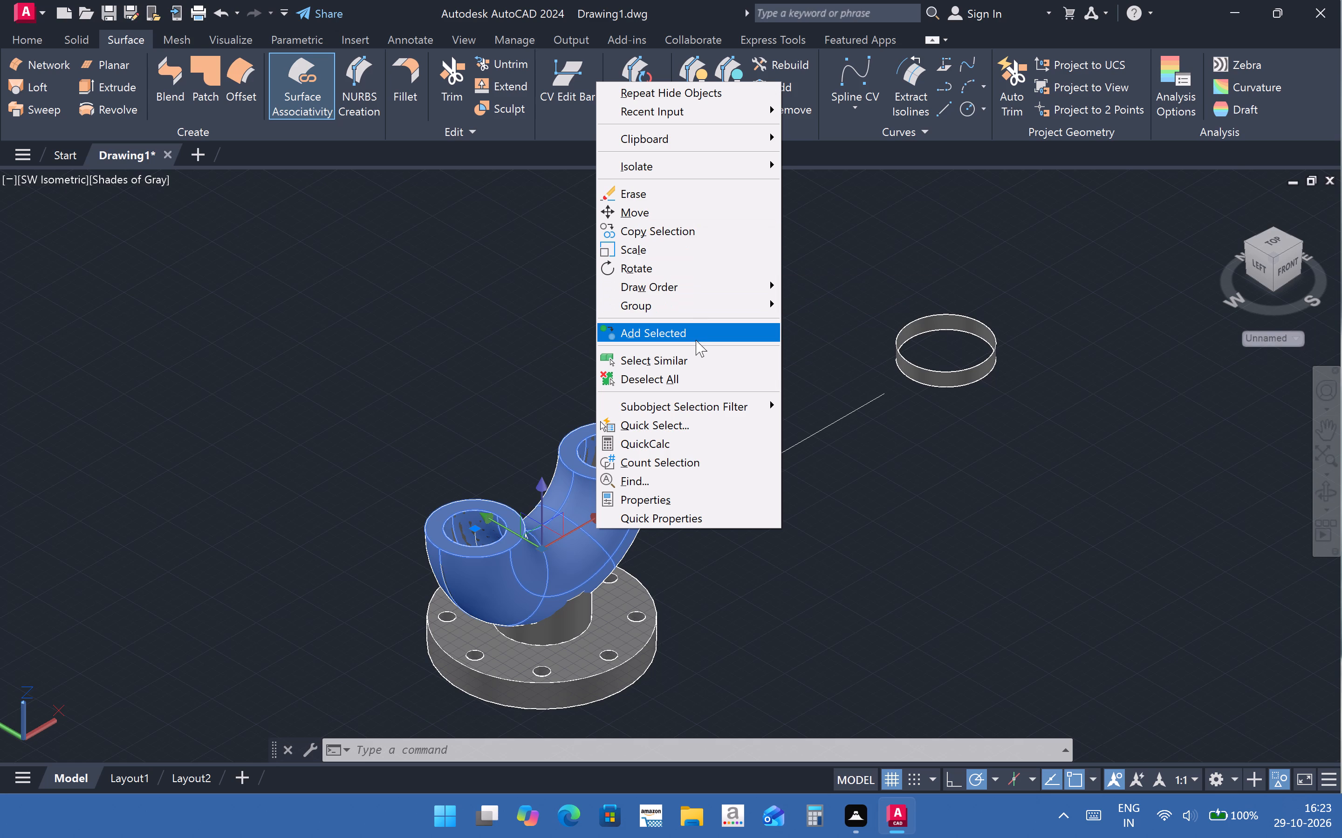
click(802, 188)
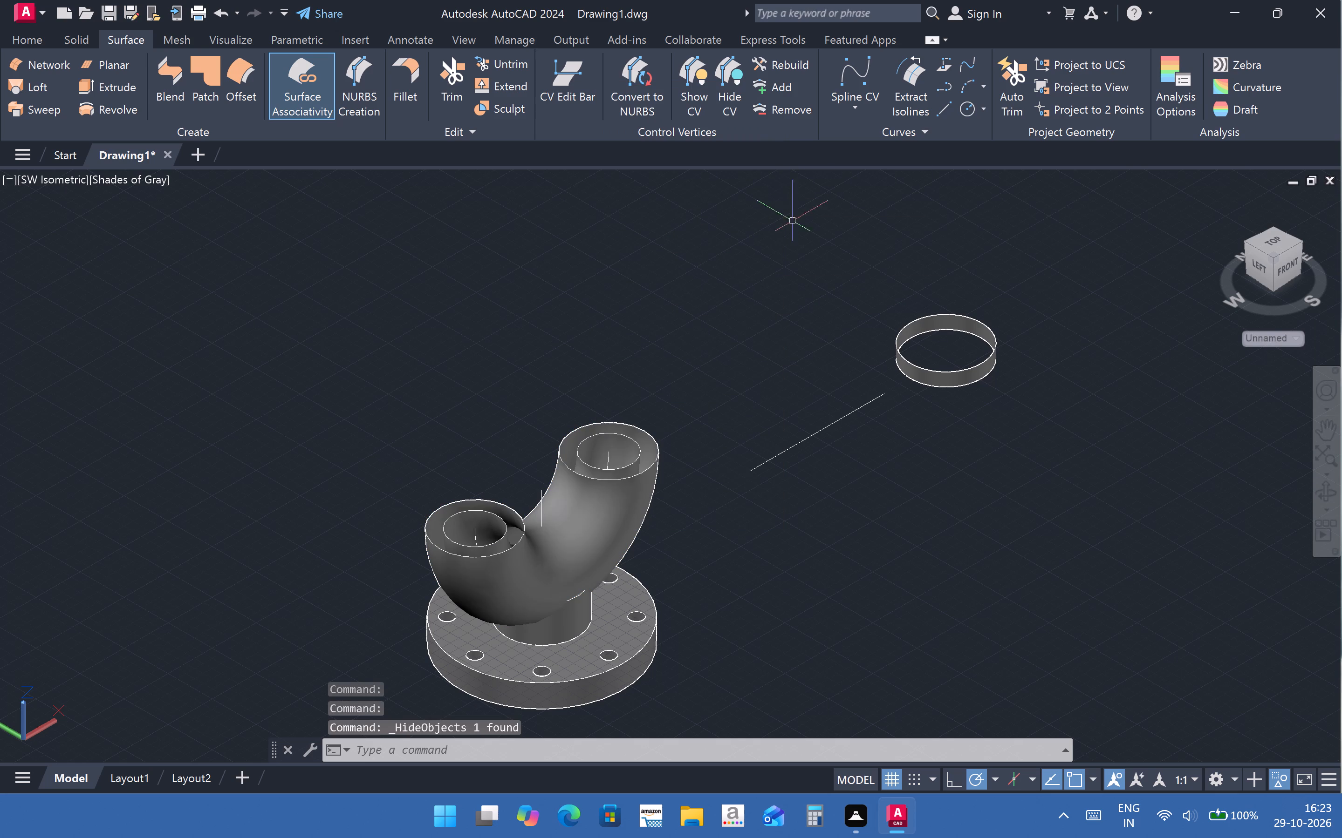
click(564, 564)
right_click(606, 517)
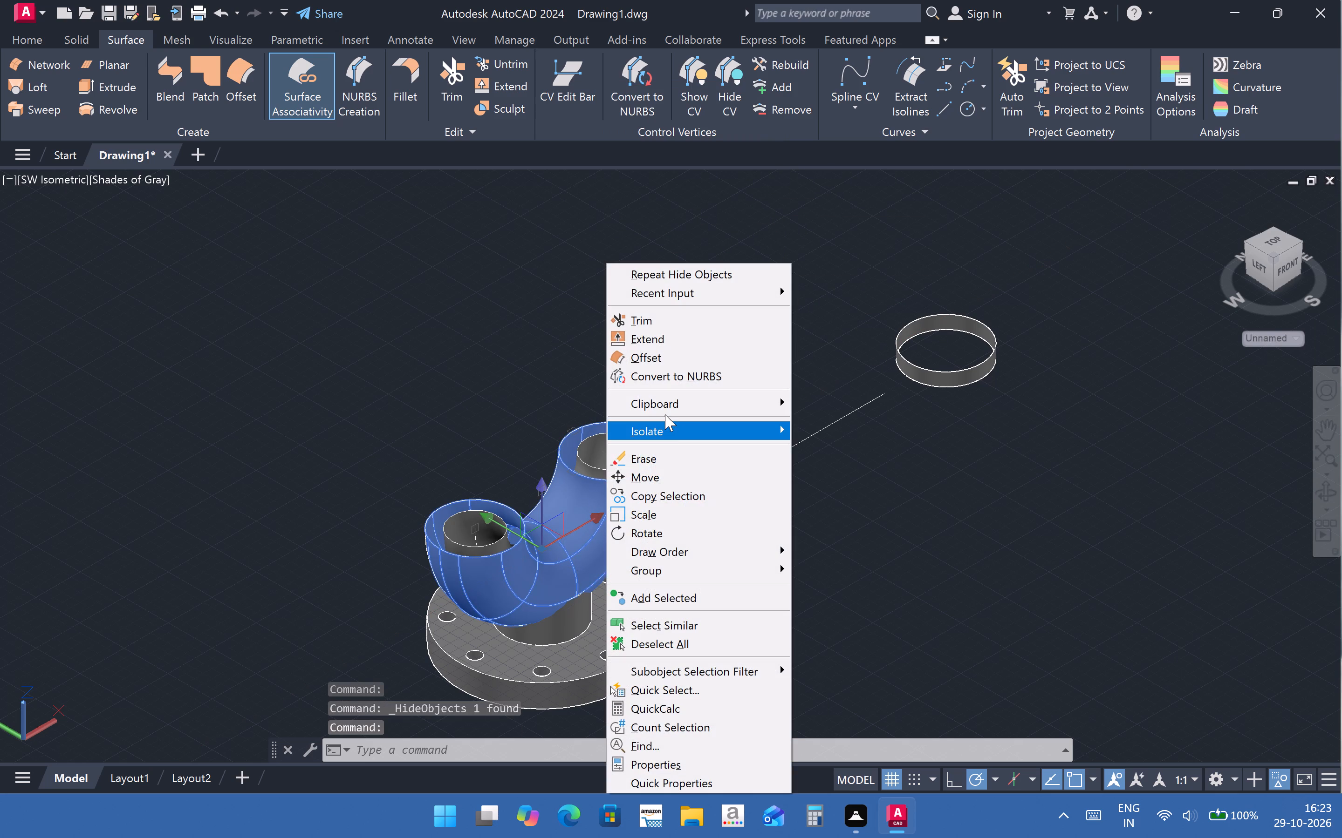
click(825, 444)
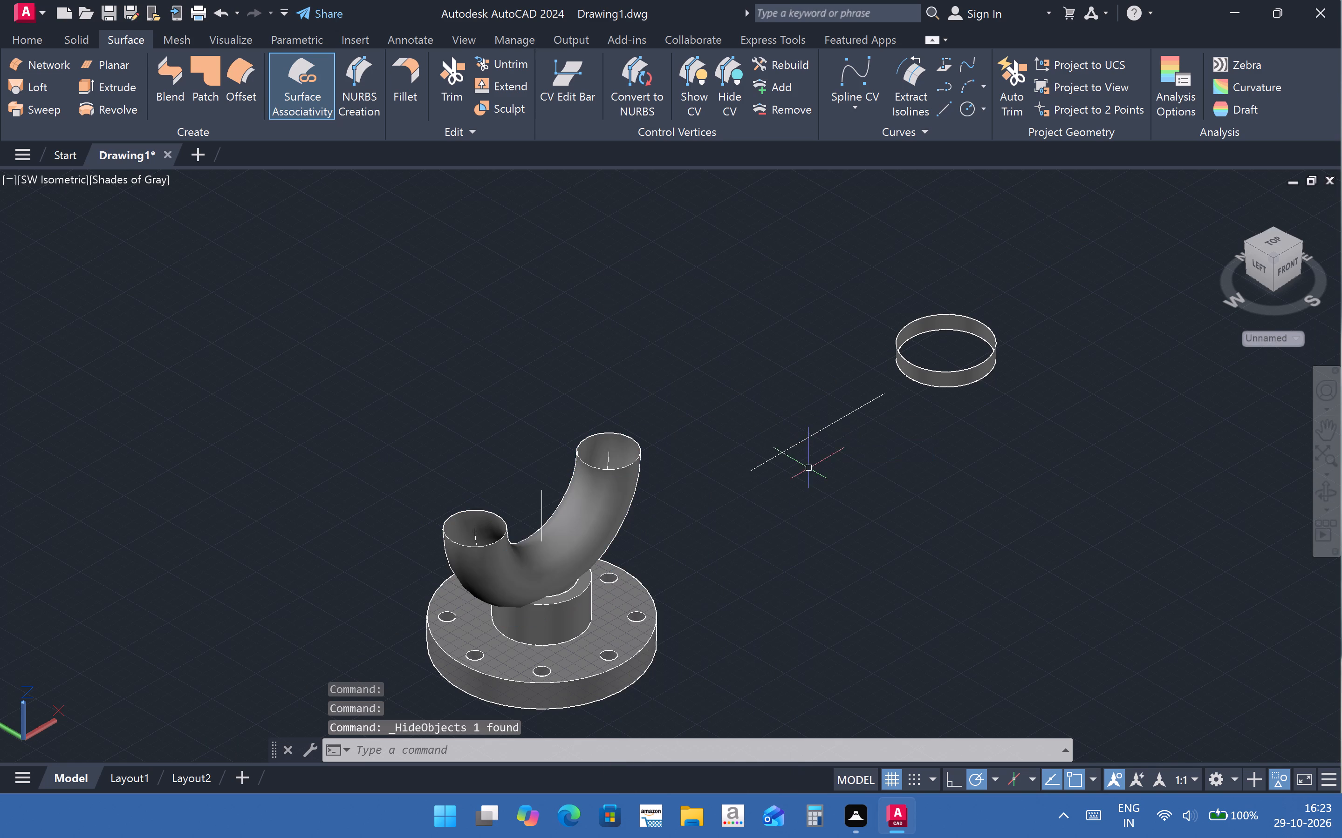
Hide the two narrower inner bend surfaces, one at a time, to expose the curved centreline above the flange.
click(551, 559)
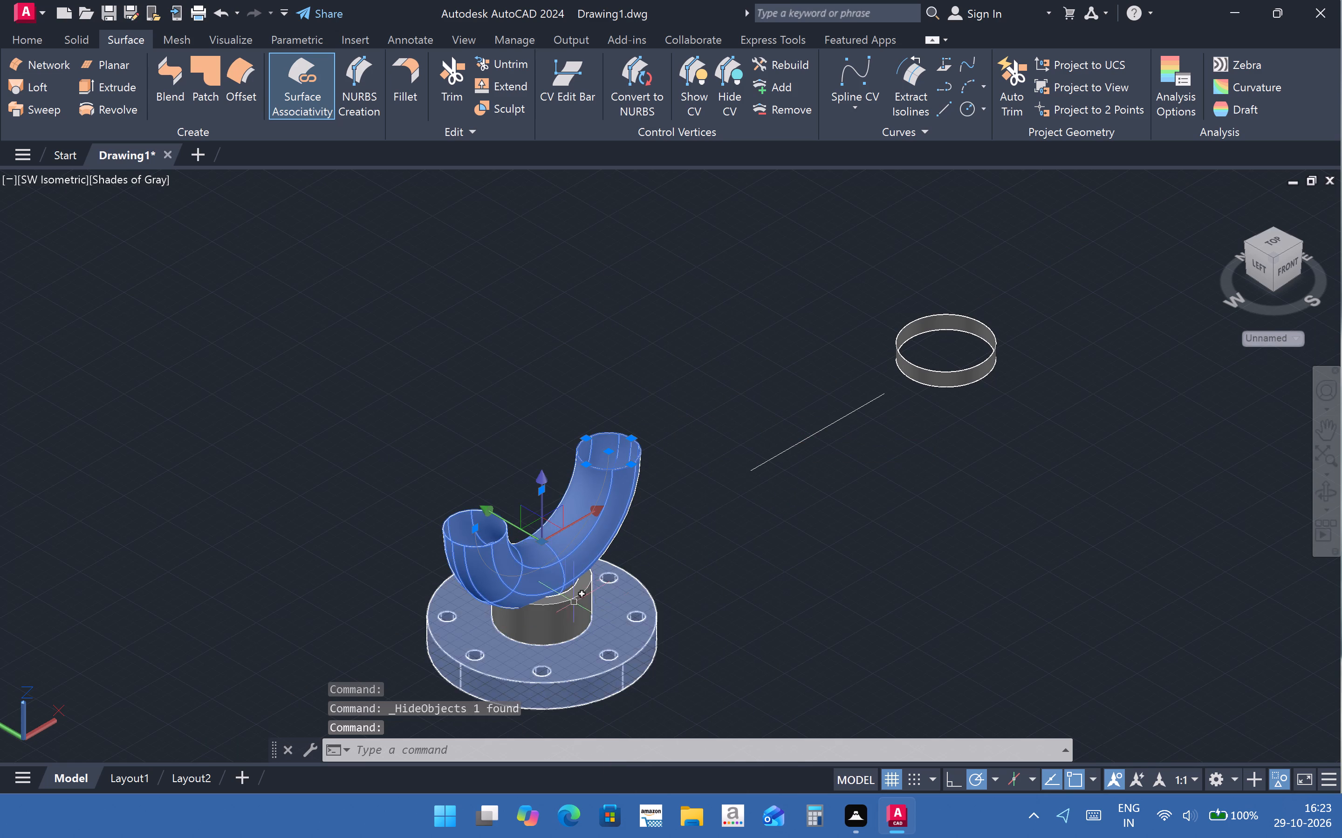
scroll(554, 596, up, 2)
right_click(582, 514)
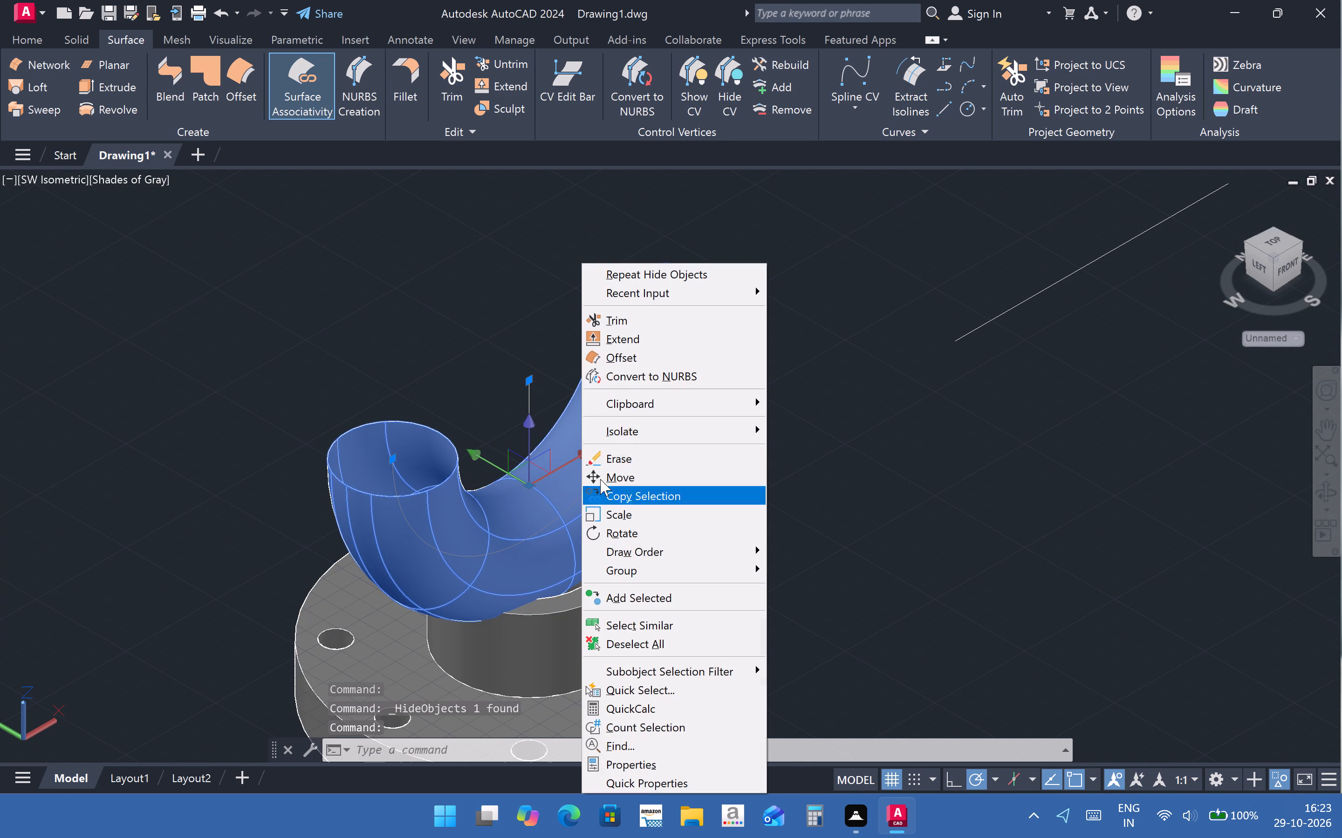
click(813, 446)
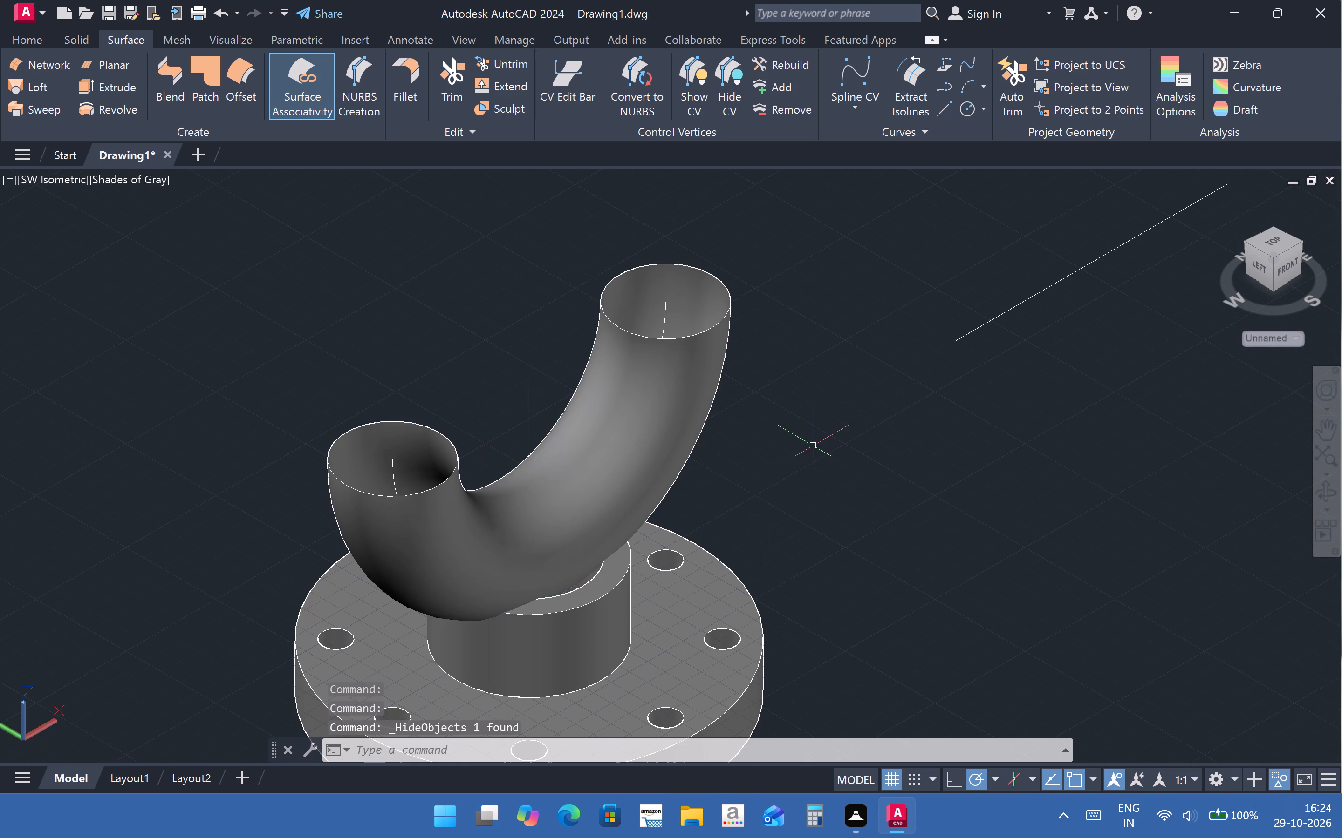
click(571, 478)
right_click(571, 478)
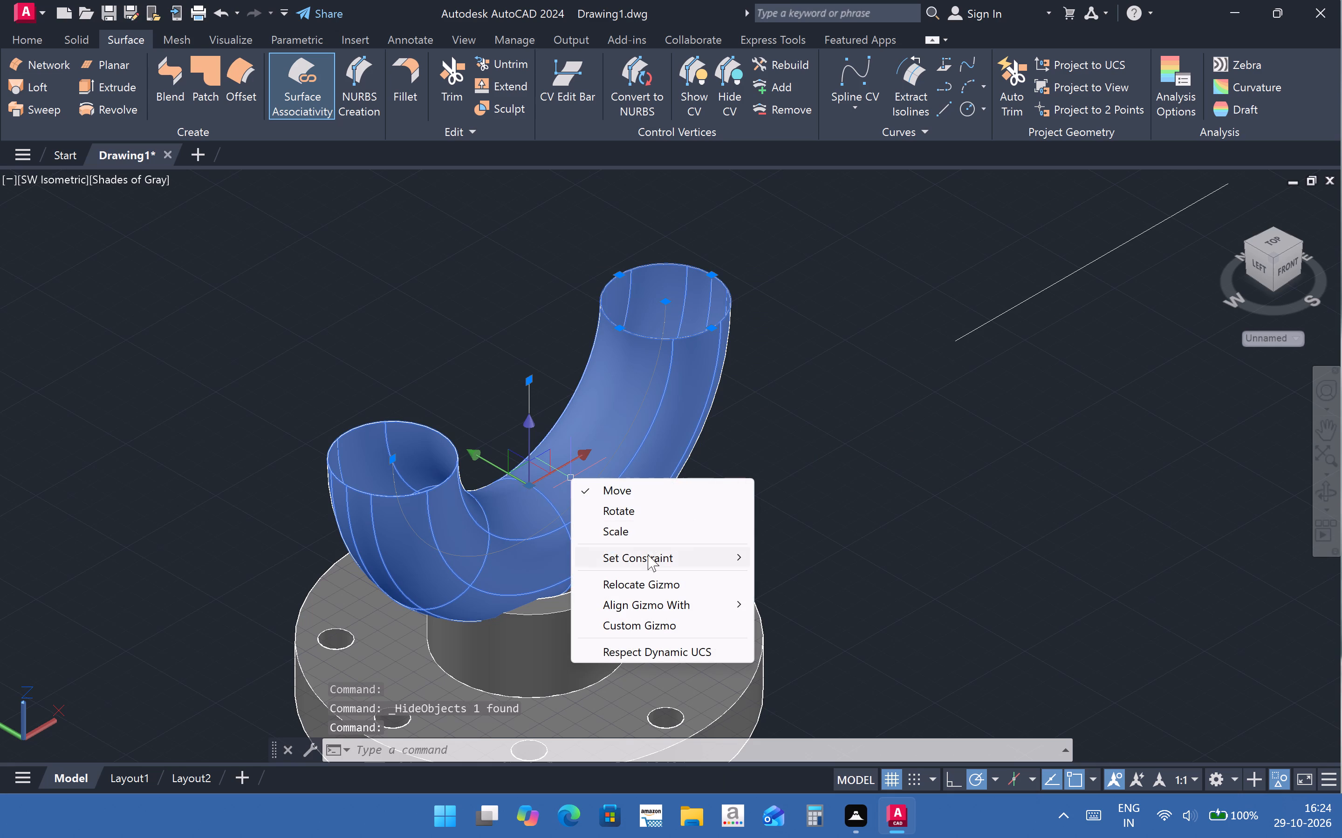
click(886, 506)
click(562, 456)
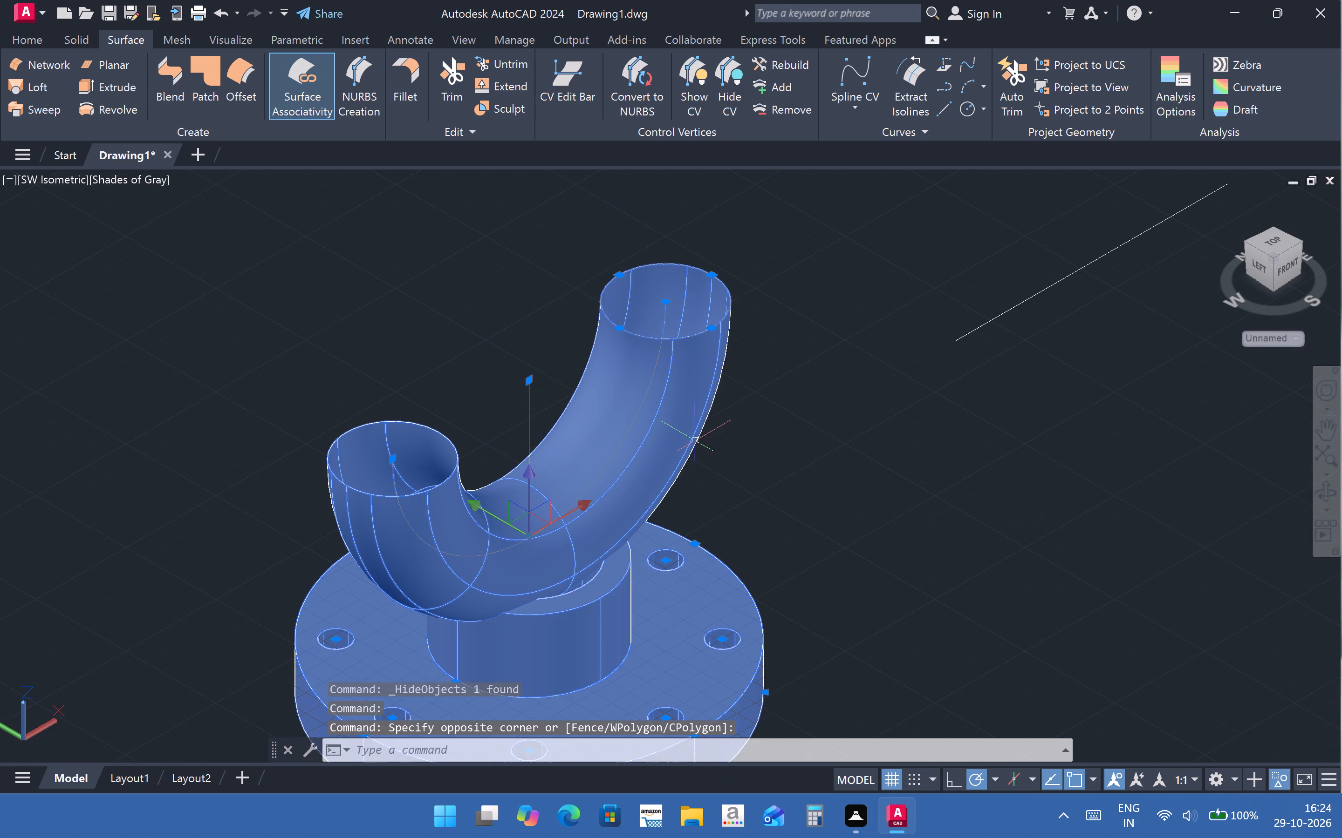
scroll(678, 451, down, 2)
click(784, 499)
click(834, 495)
key(grave)
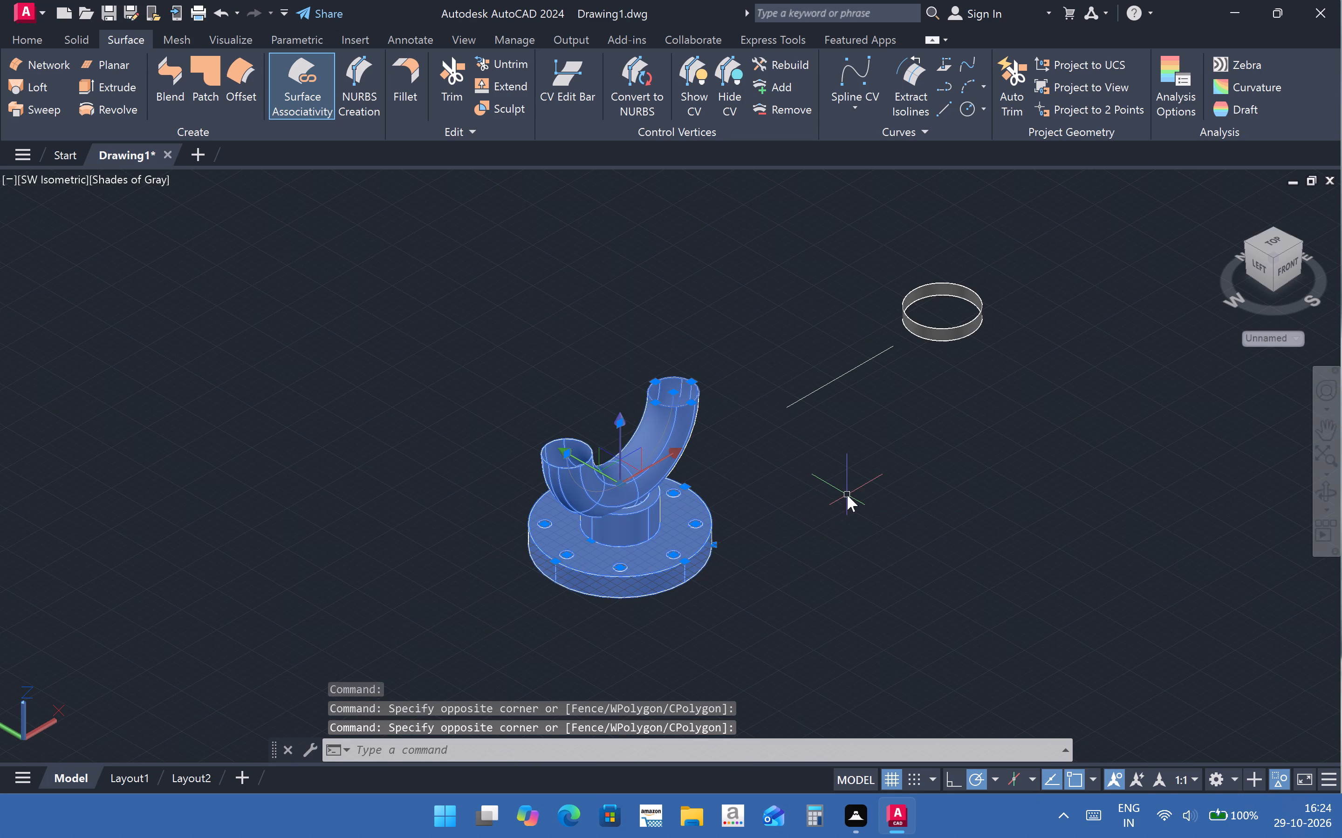
key(Escape)
click(636, 467)
right_click(636, 467)
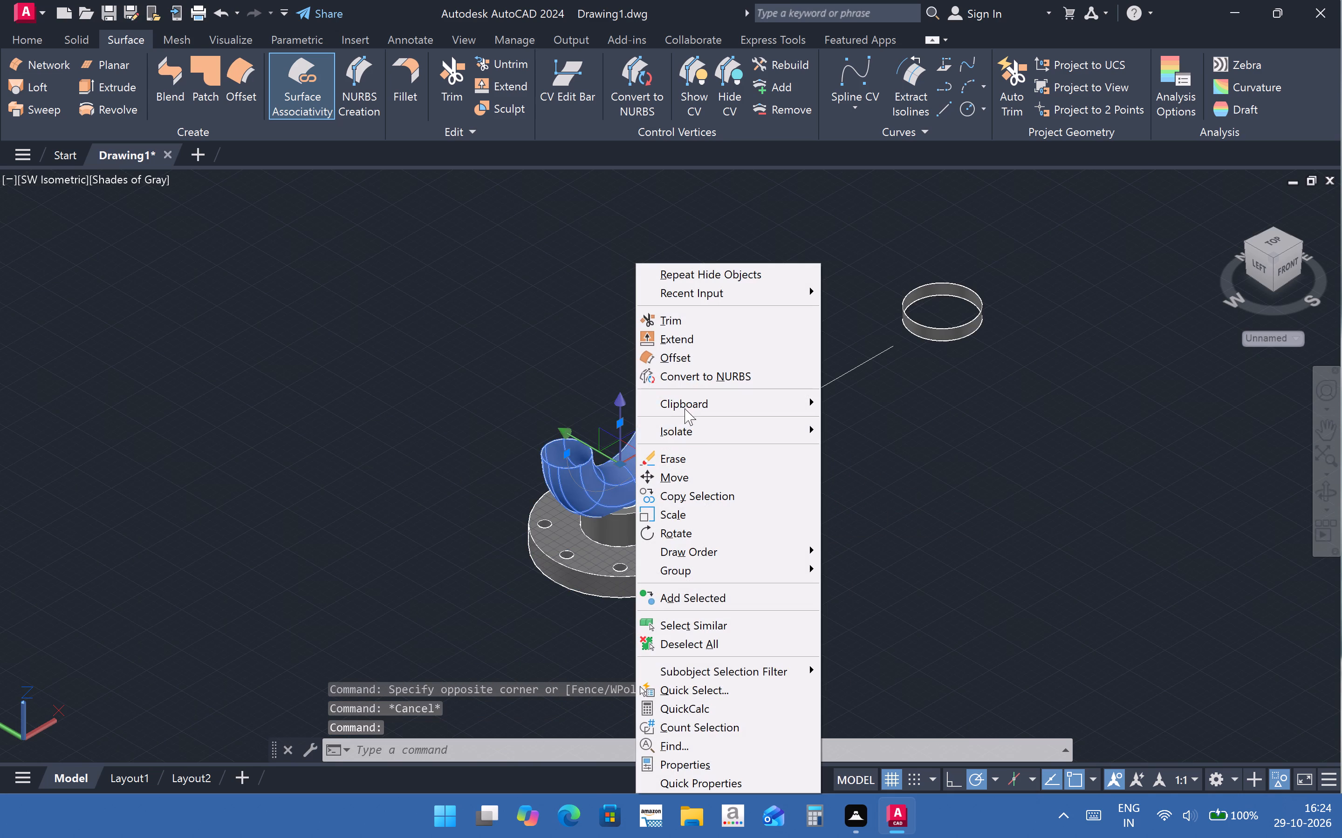
click(856, 444)
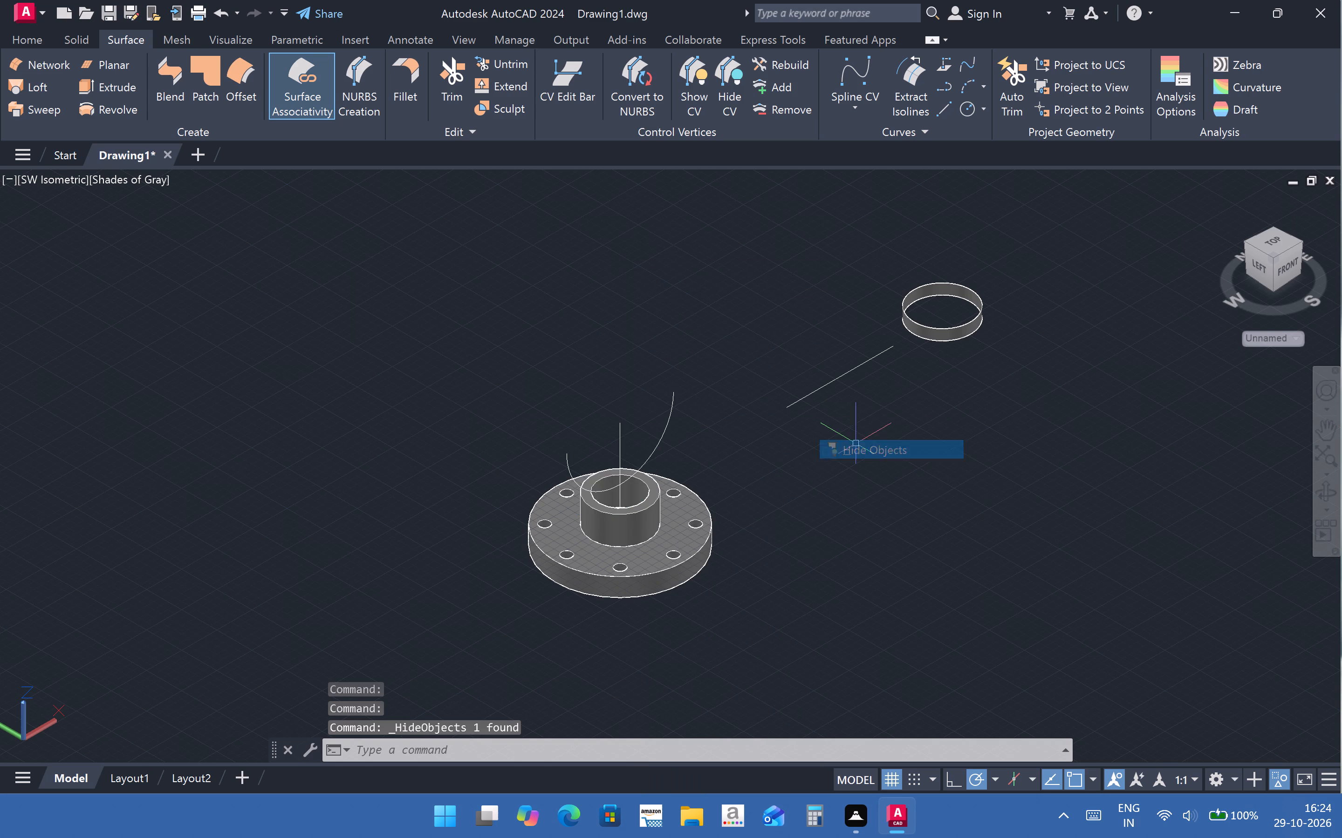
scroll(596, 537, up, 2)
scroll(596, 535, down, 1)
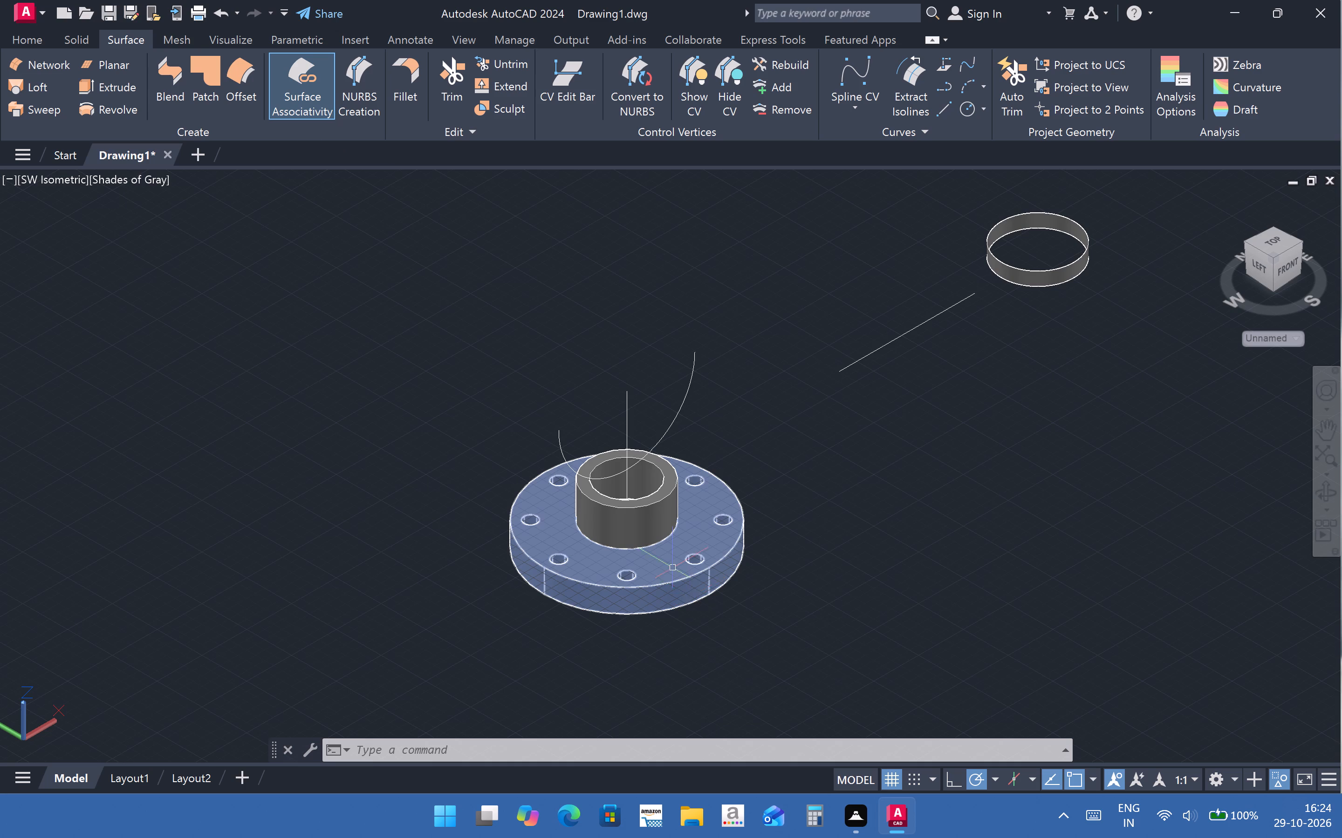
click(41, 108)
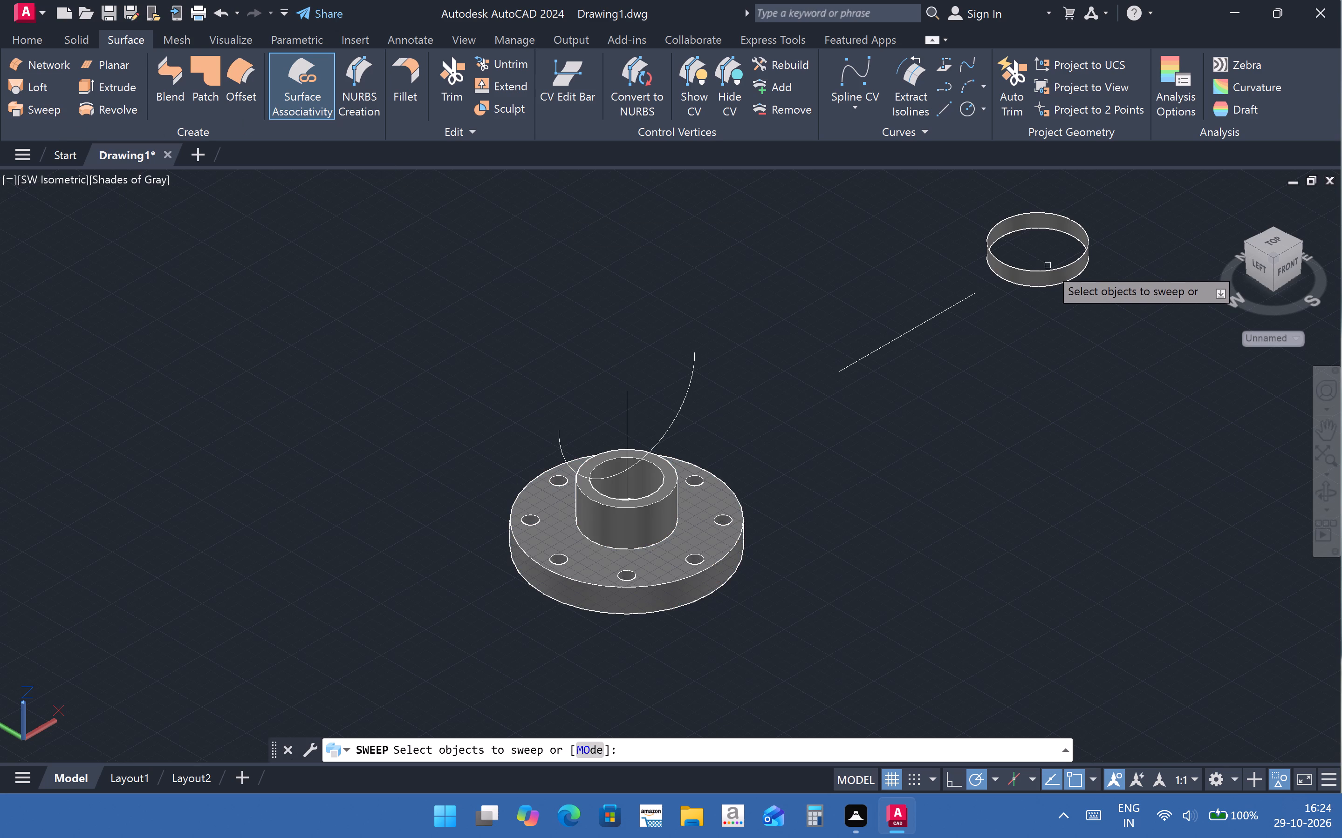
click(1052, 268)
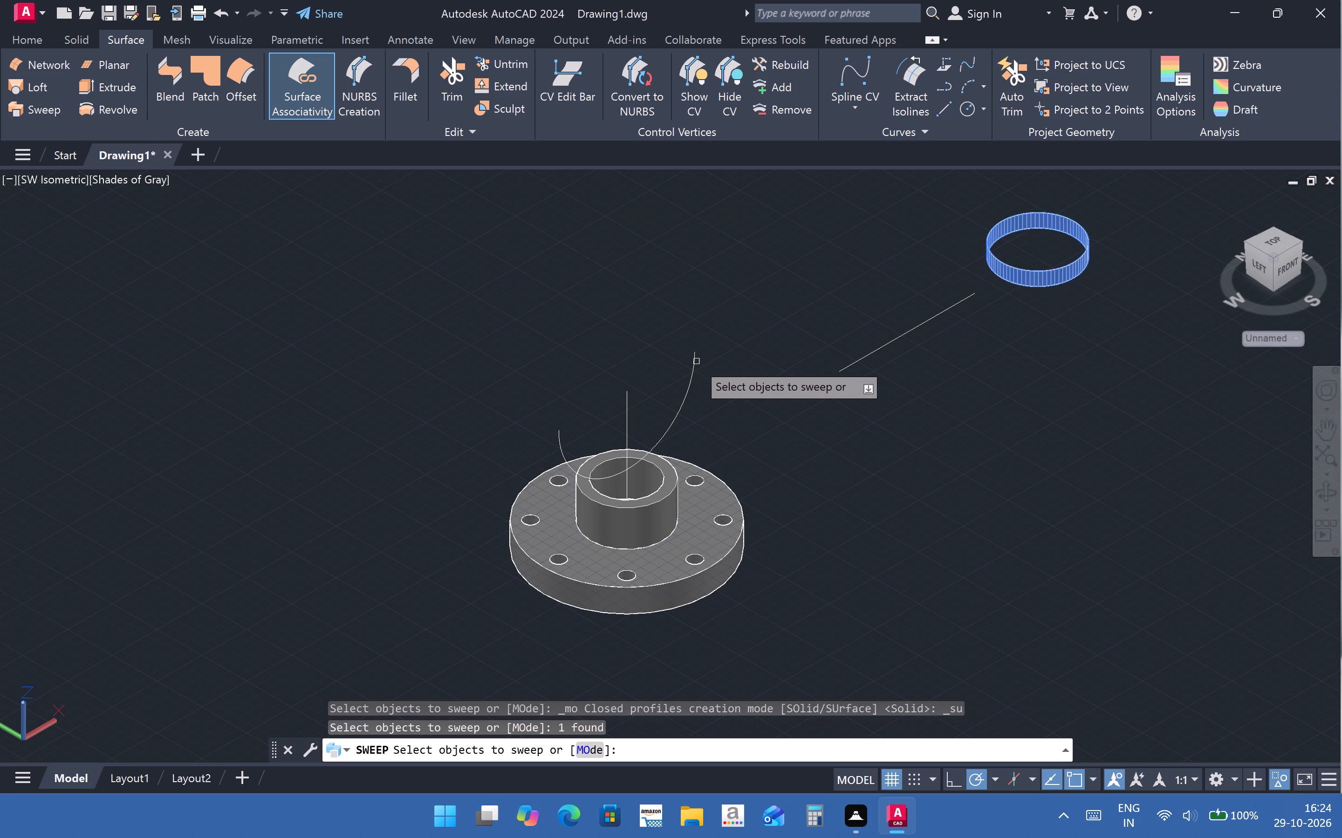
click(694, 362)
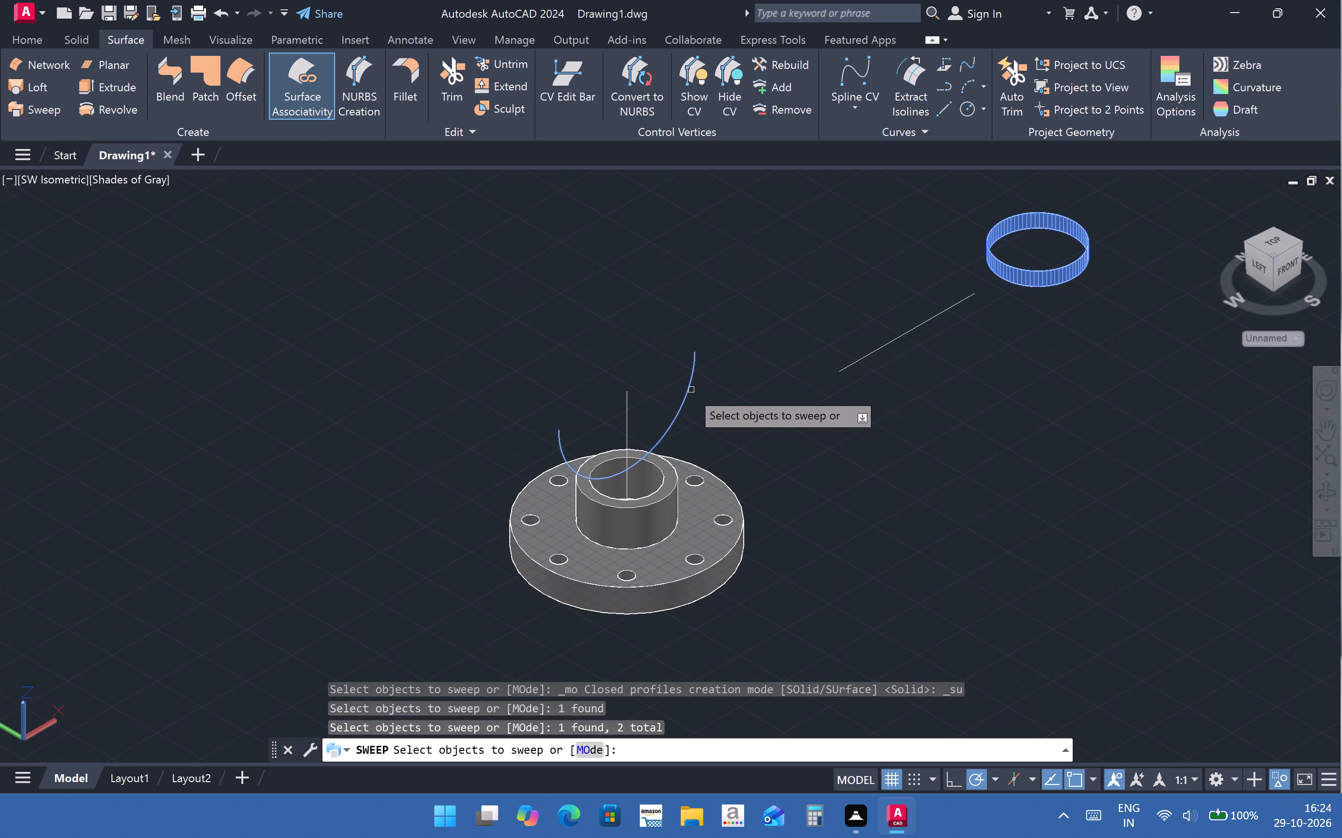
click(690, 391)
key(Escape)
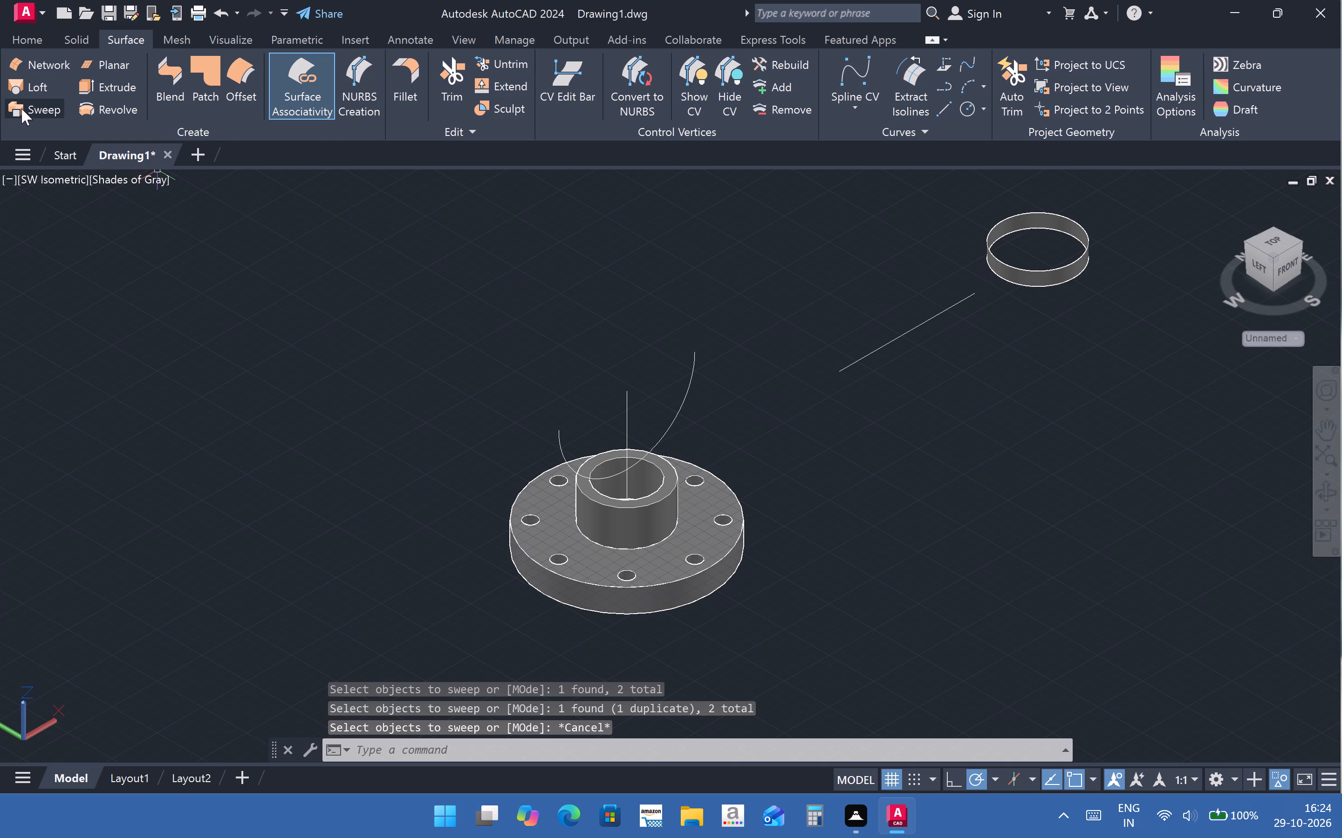
Sweep the 100-diameter circle in surface mode along the exposed curved centreline above the flange hub.
click(22, 108)
click(54, 110)
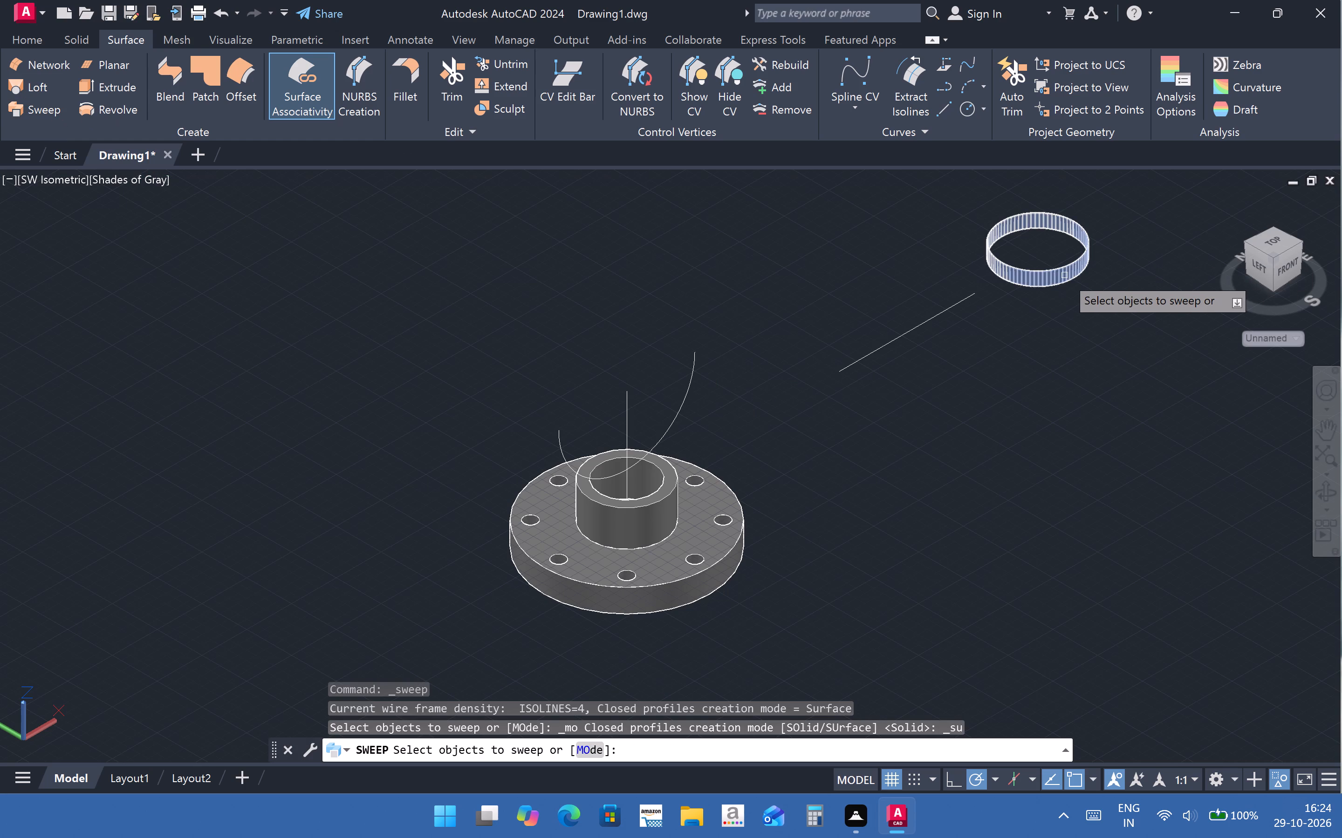
click(1065, 276)
key(Return)
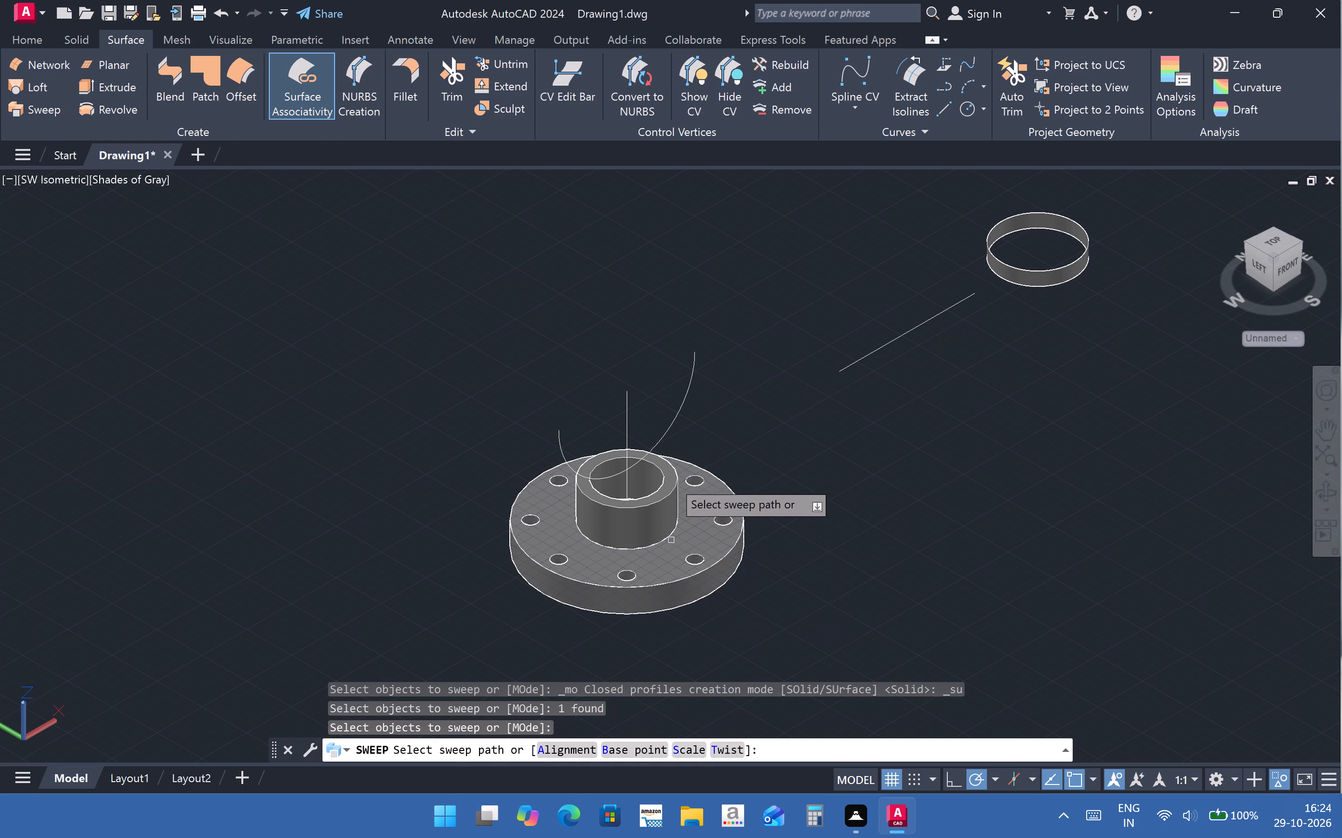
click(681, 403)
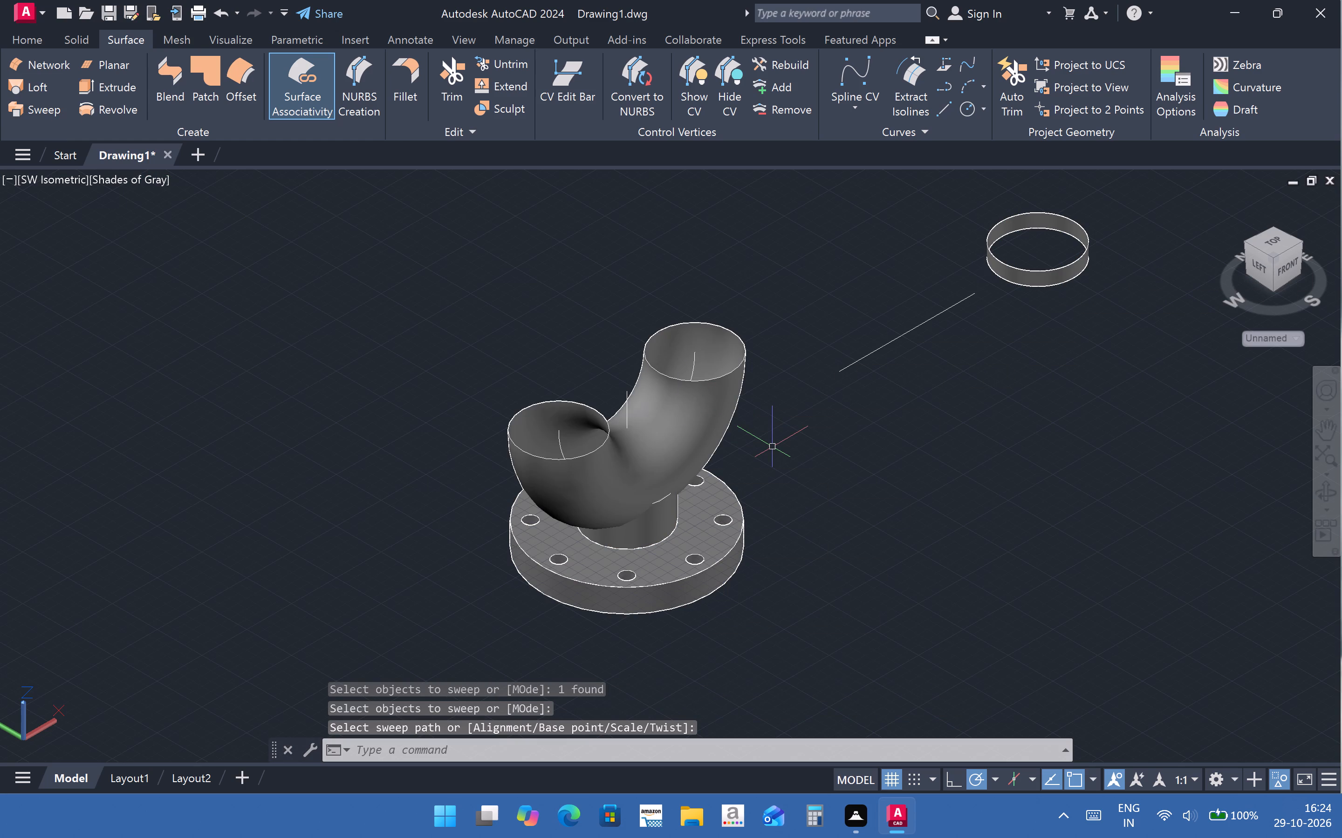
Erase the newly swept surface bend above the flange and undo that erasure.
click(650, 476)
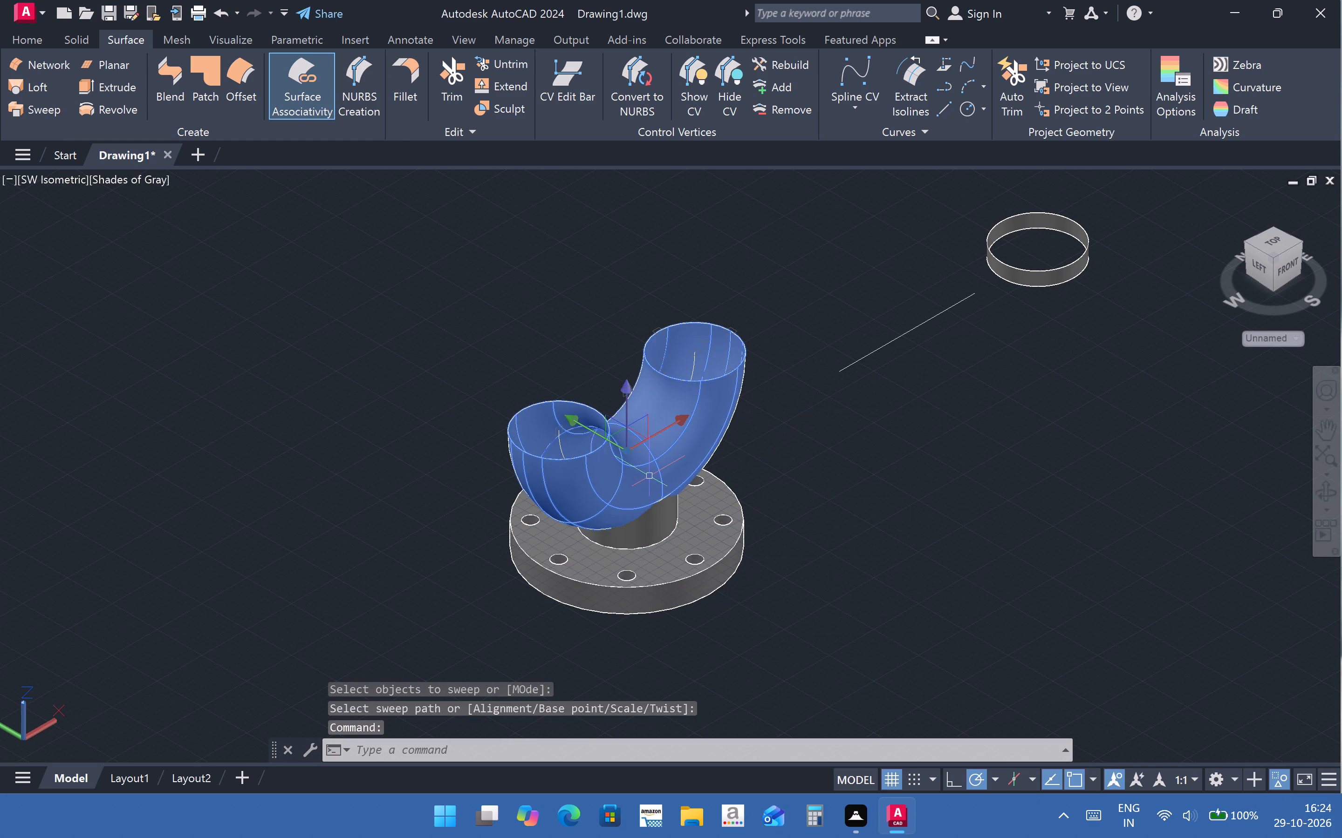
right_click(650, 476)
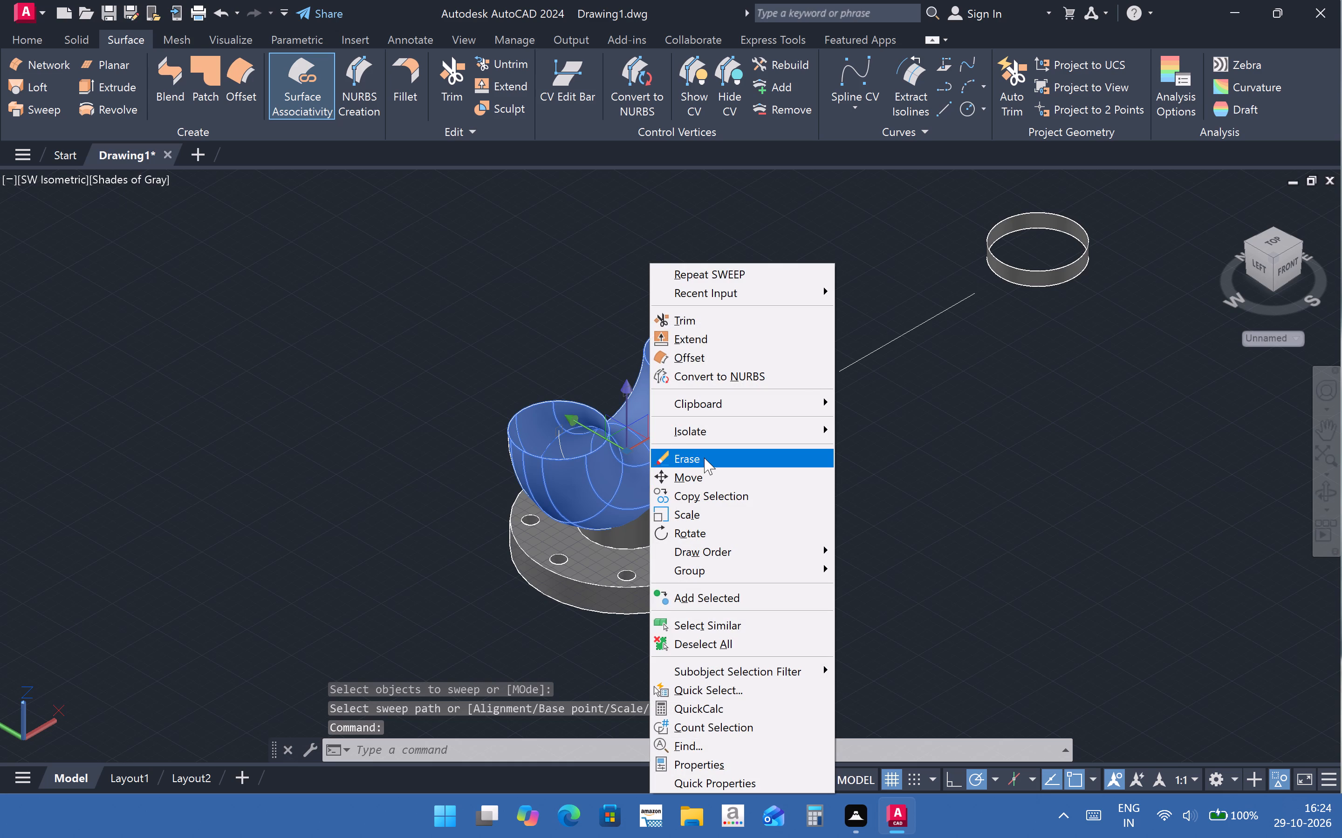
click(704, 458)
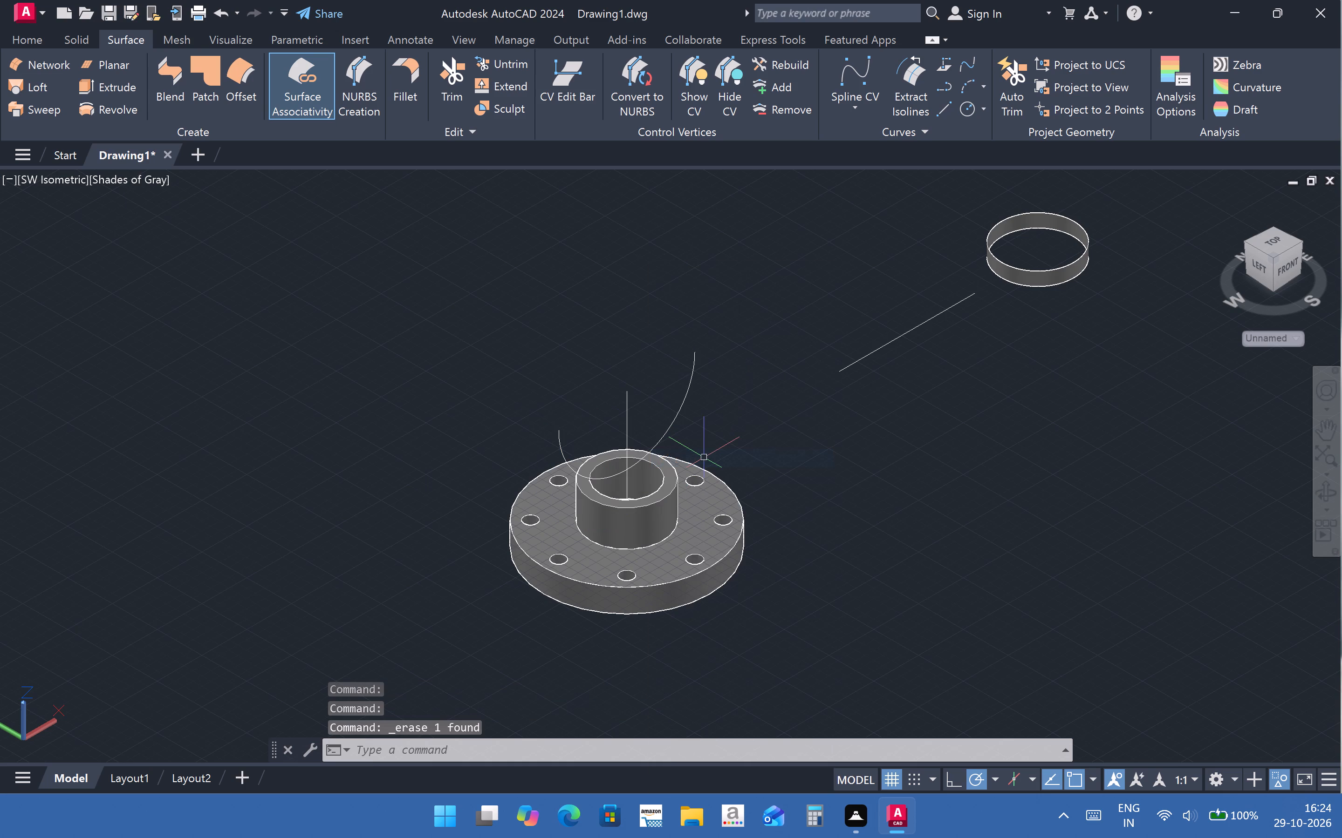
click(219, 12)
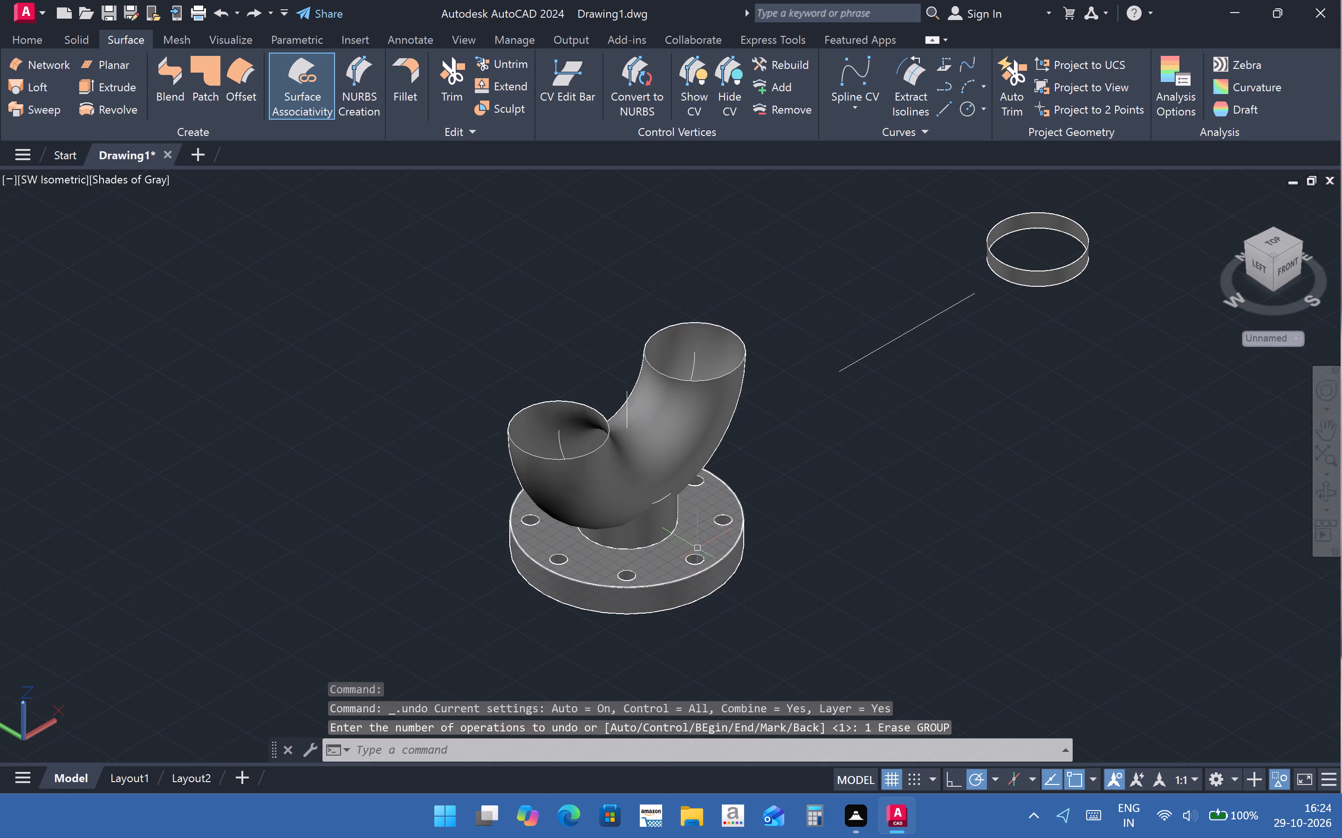
Undo the recent operations back past the surface sweep, the hidden bends and the 100-diameter circle, to the isometric view with the earlier, smaller circle.
scroll(687, 526, down, 3)
scroll(687, 526, up, 4)
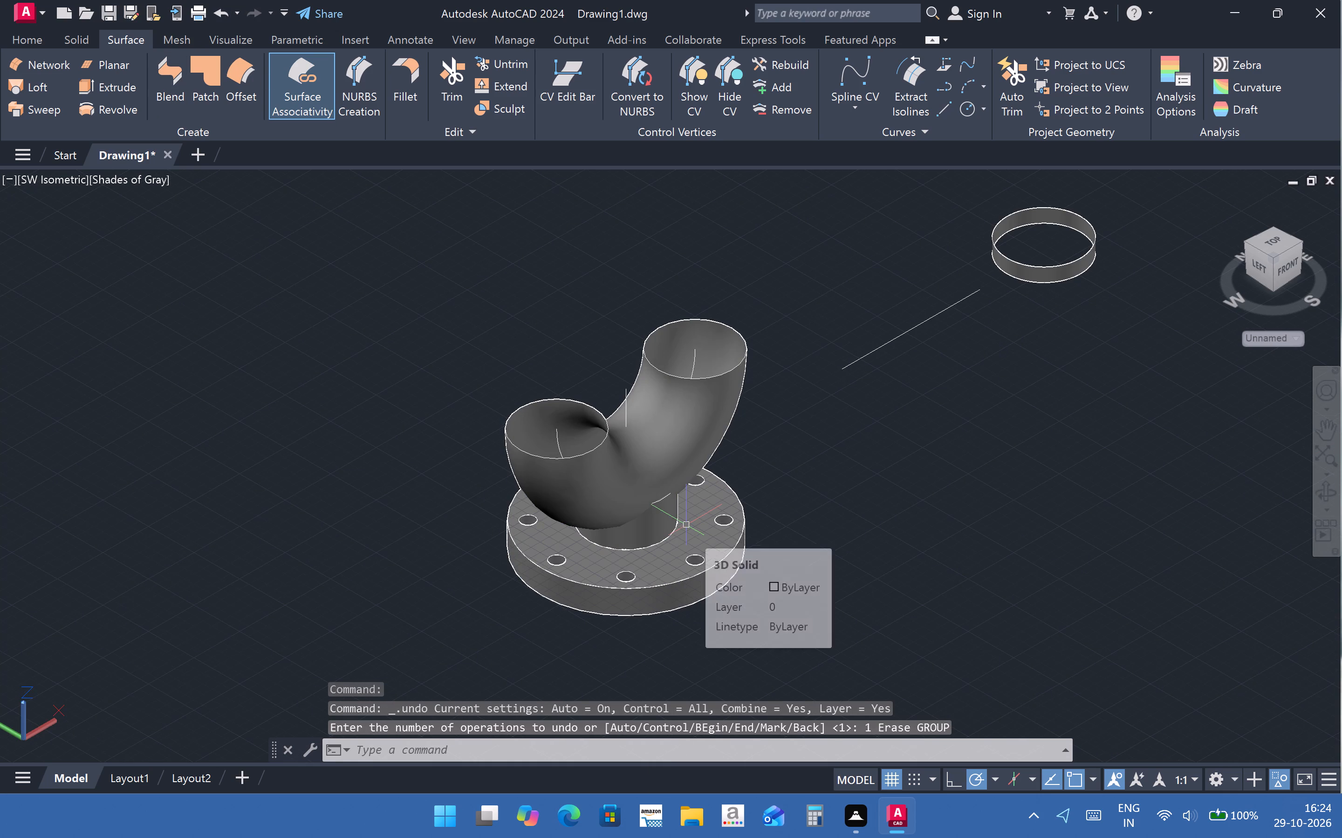
triple_click(220, 23)
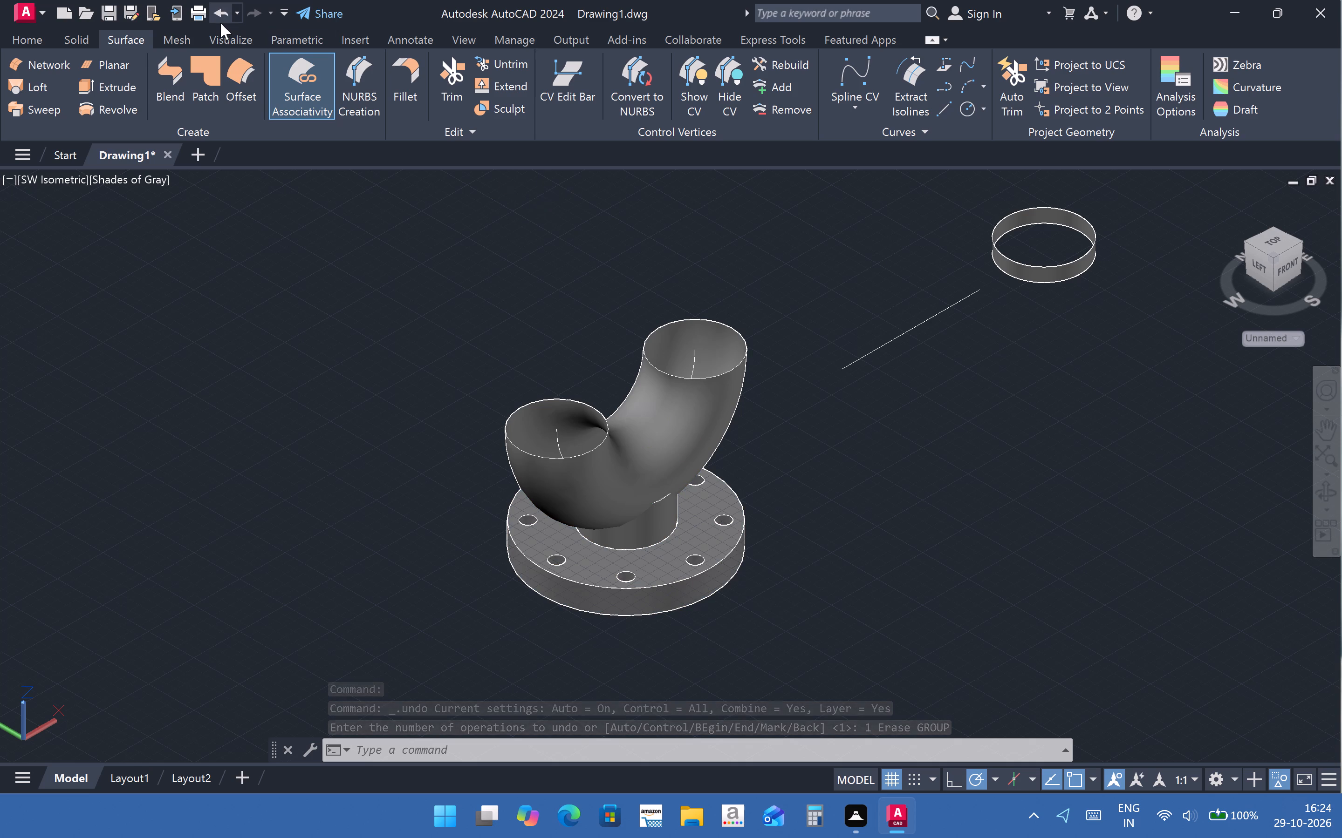
triple_click(220, 23)
triple_click(220, 23)
triple_click(220, 23)
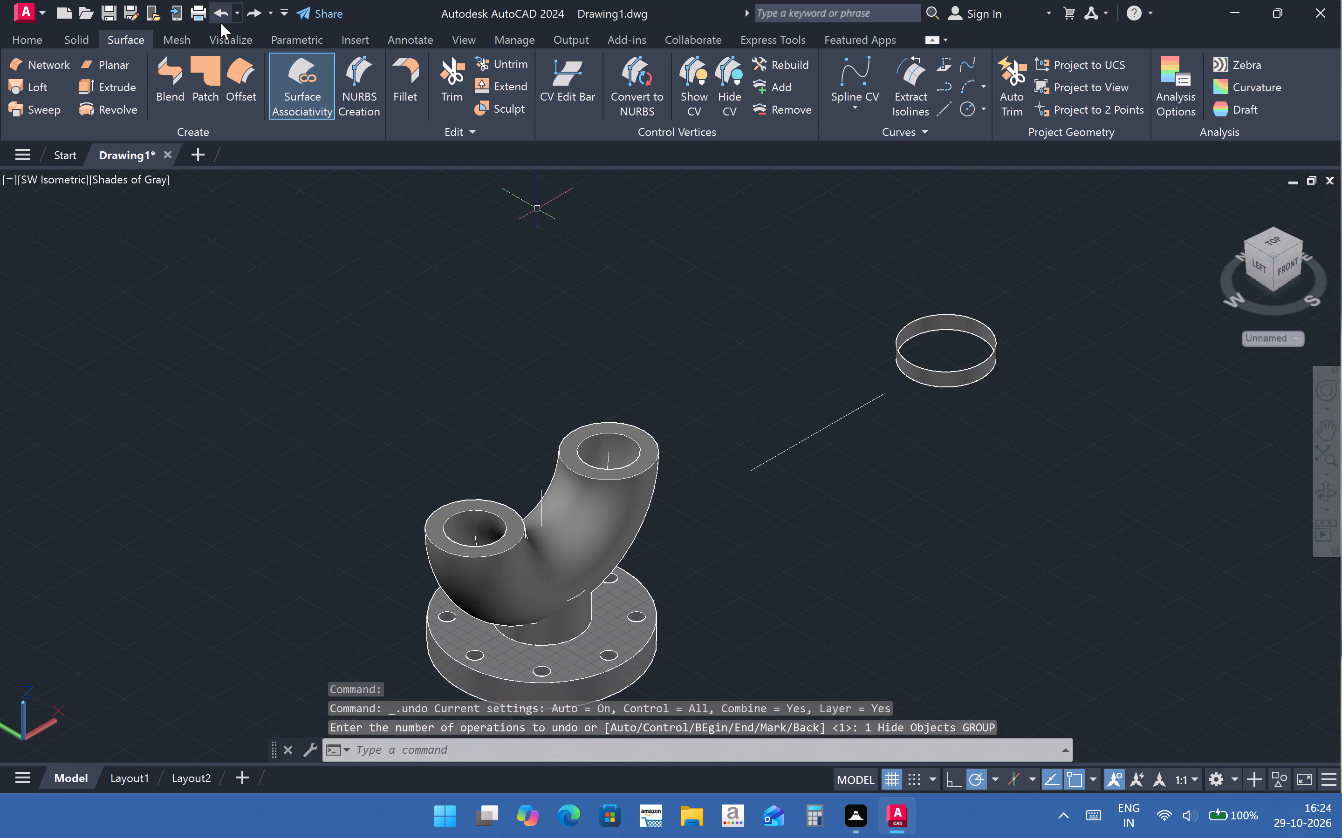
triple_click(220, 23)
triple_click(220, 23)
double_click(220, 23)
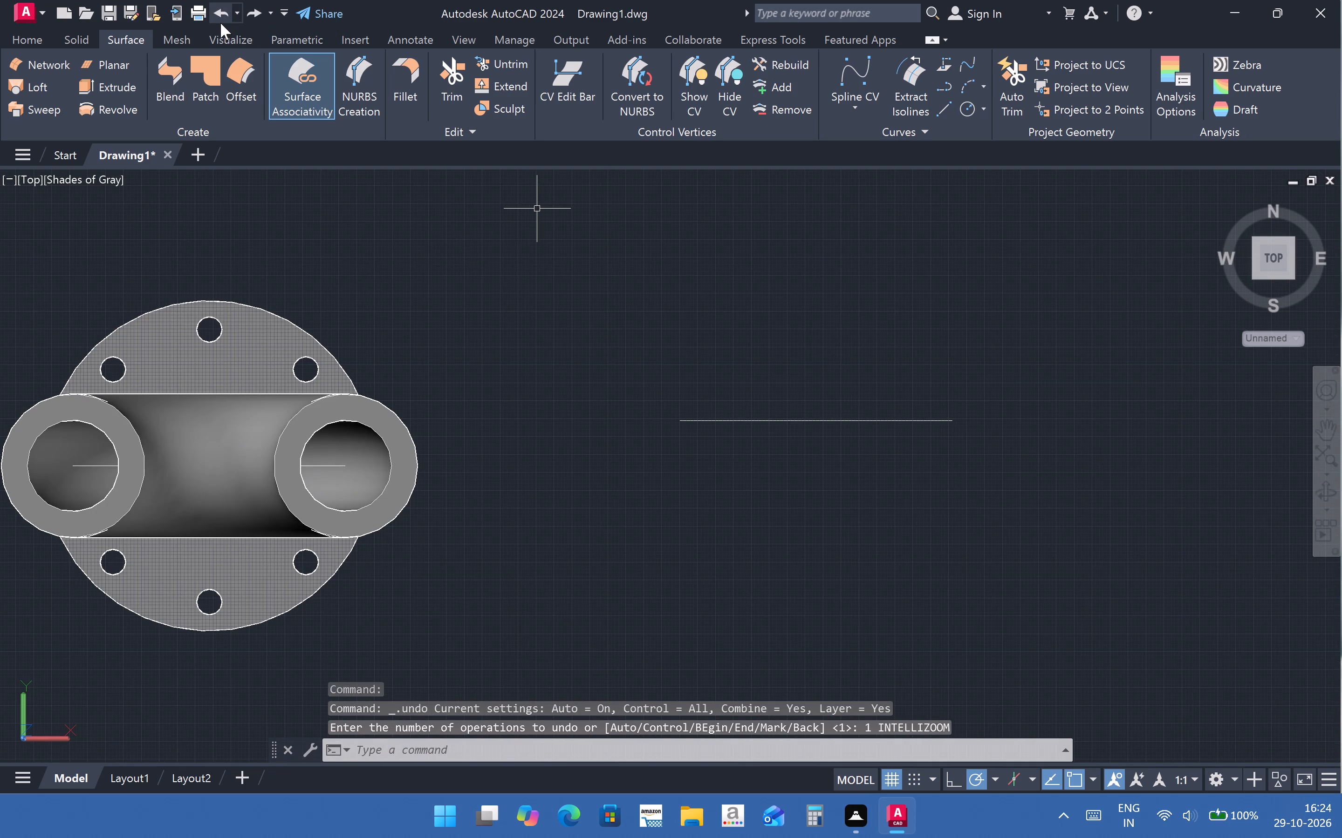
scroll(496, 320, down, 2)
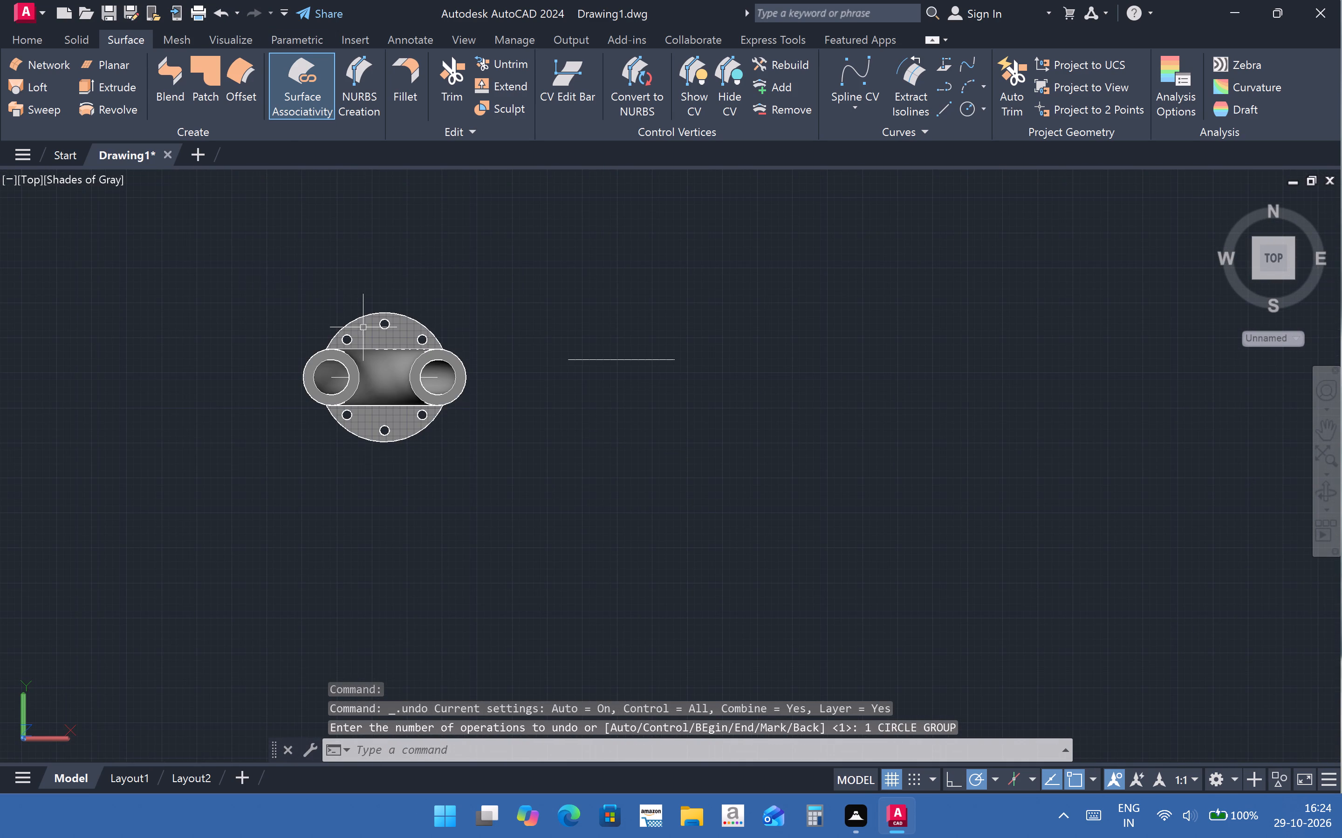
triple_click(216, 17)
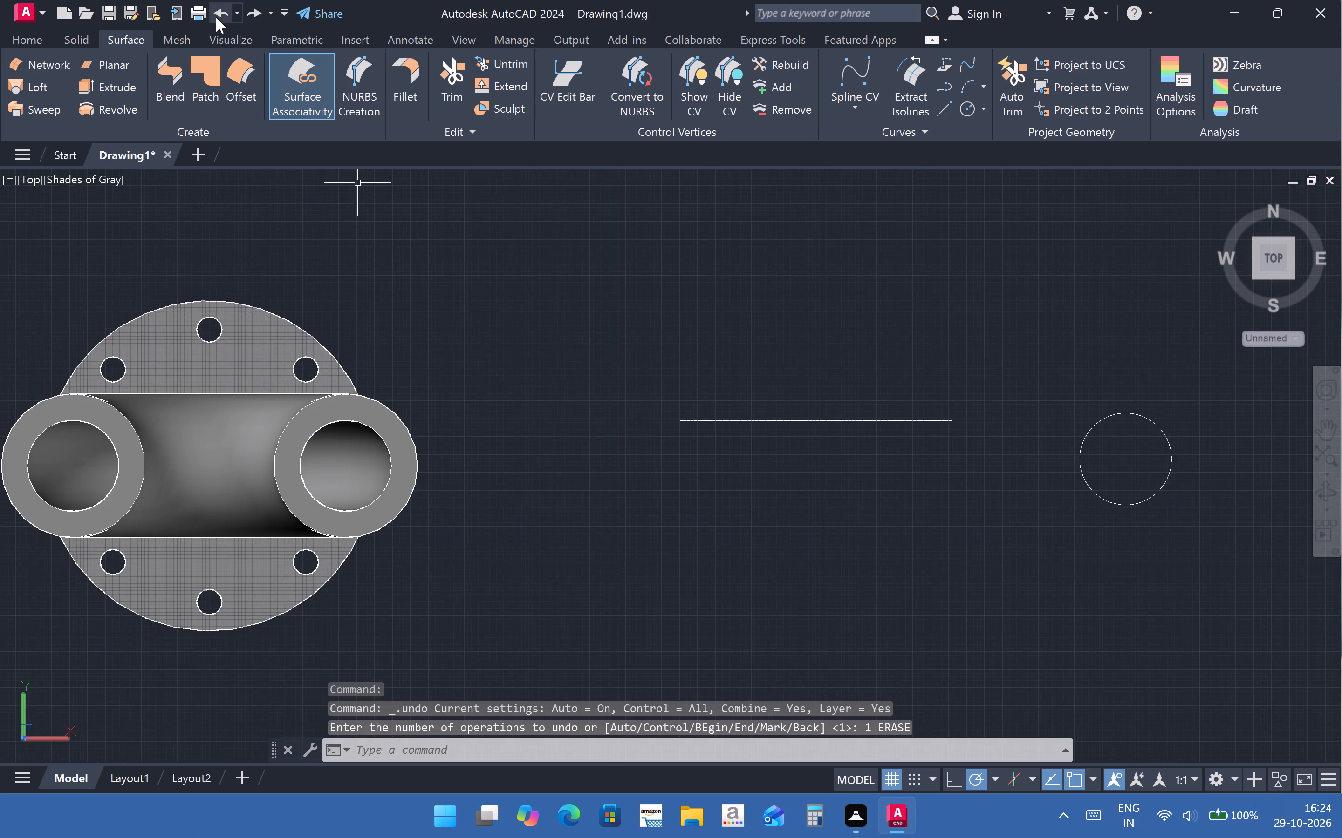
click(940, 579)
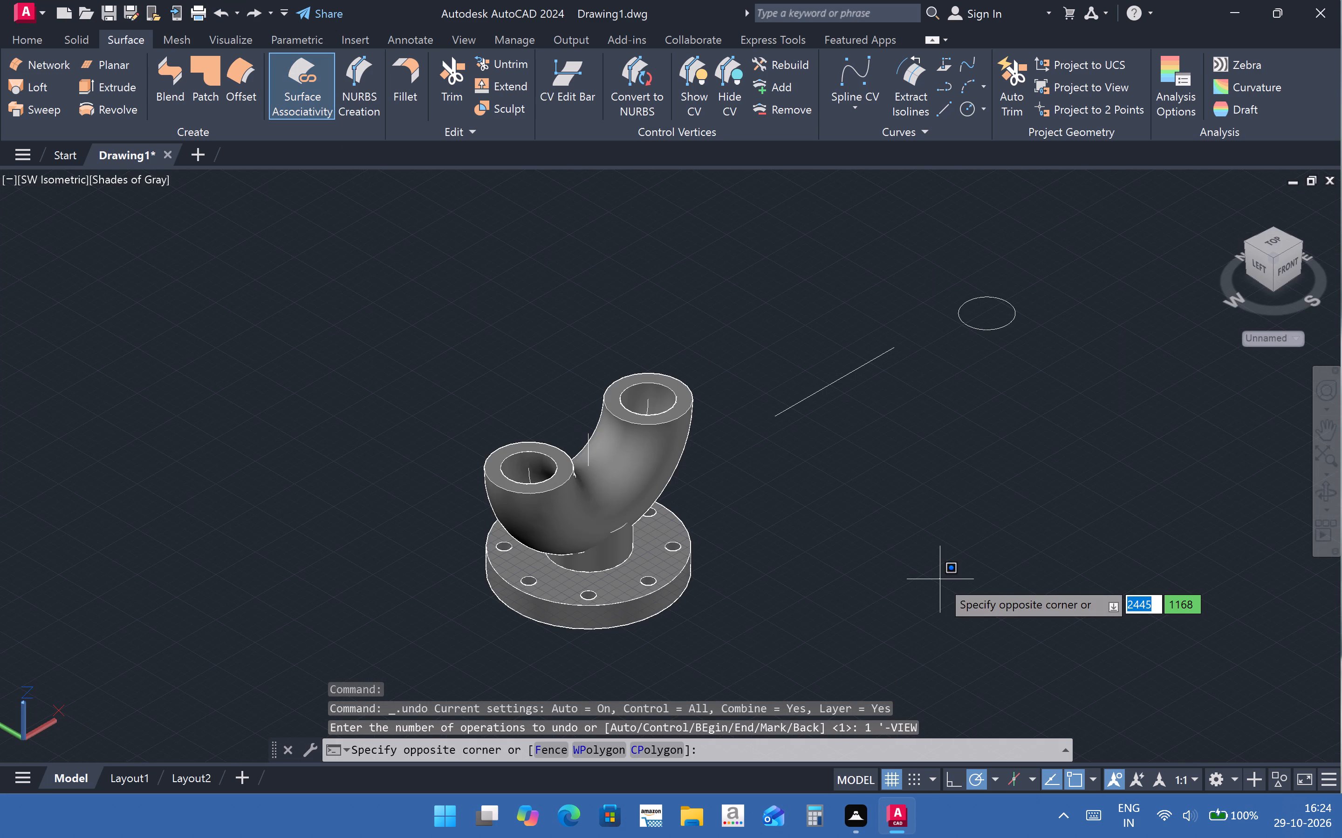
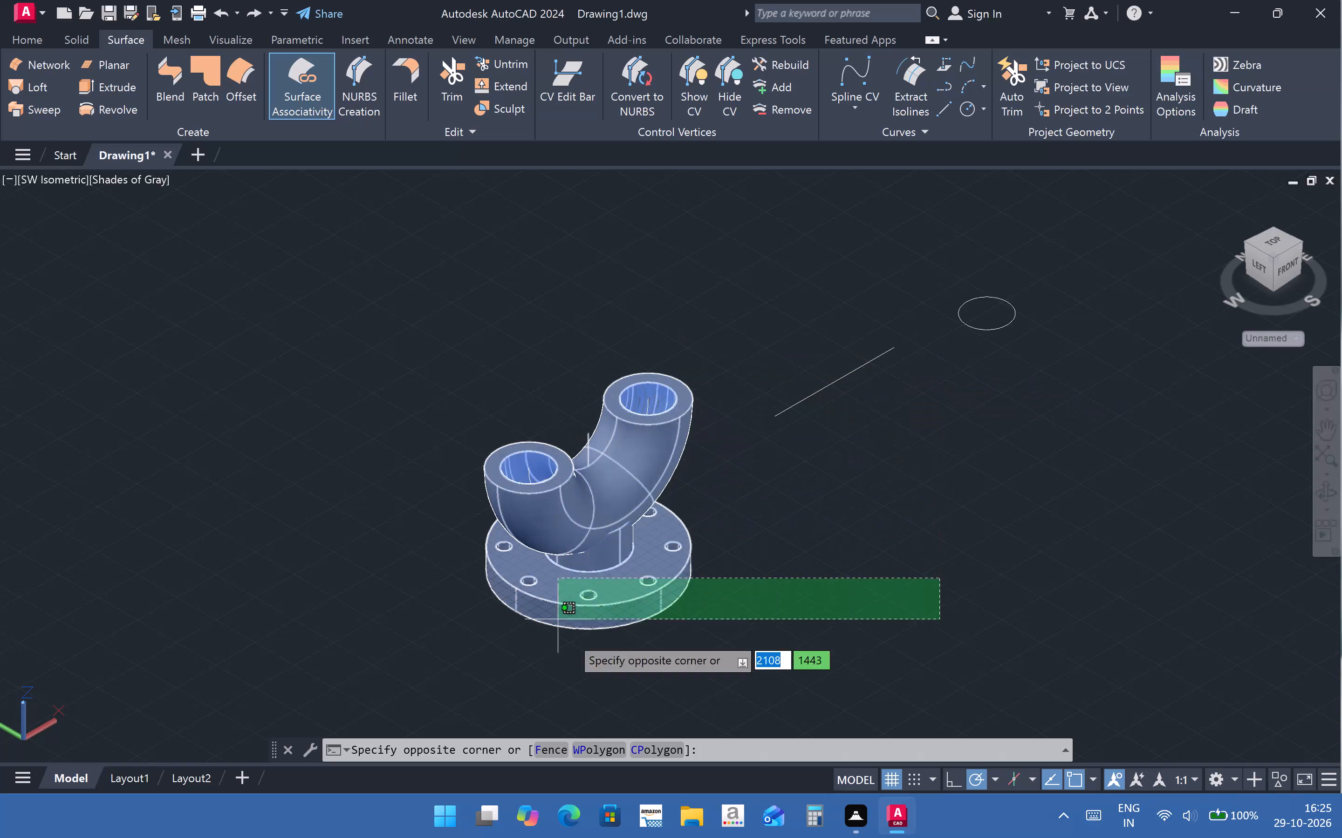
Hide the thick-walled outer bend solid above the flange, leaving the narrower inner bend surface exposed.
click(957, 534)
scroll(596, 478, up, 1)
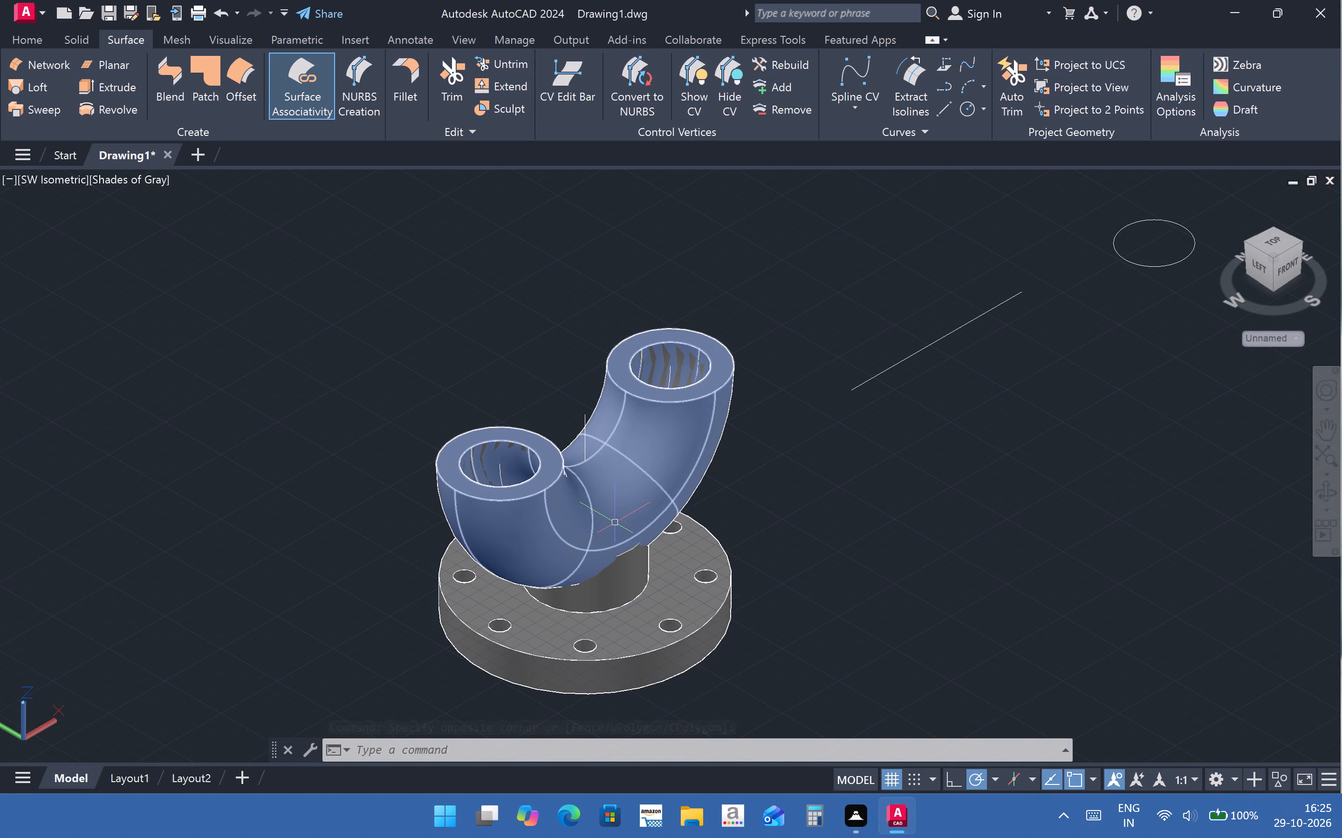
click(615, 523)
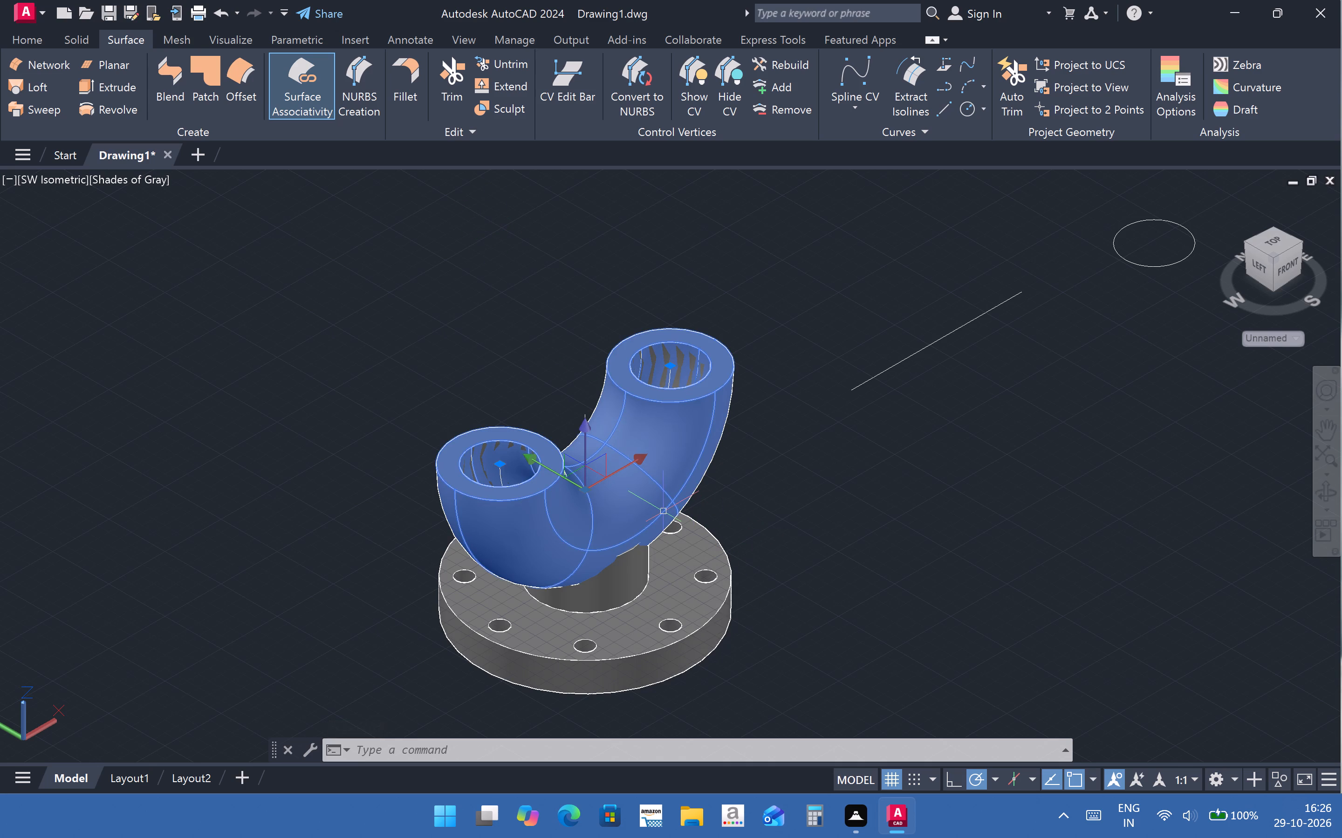
right_click(633, 479)
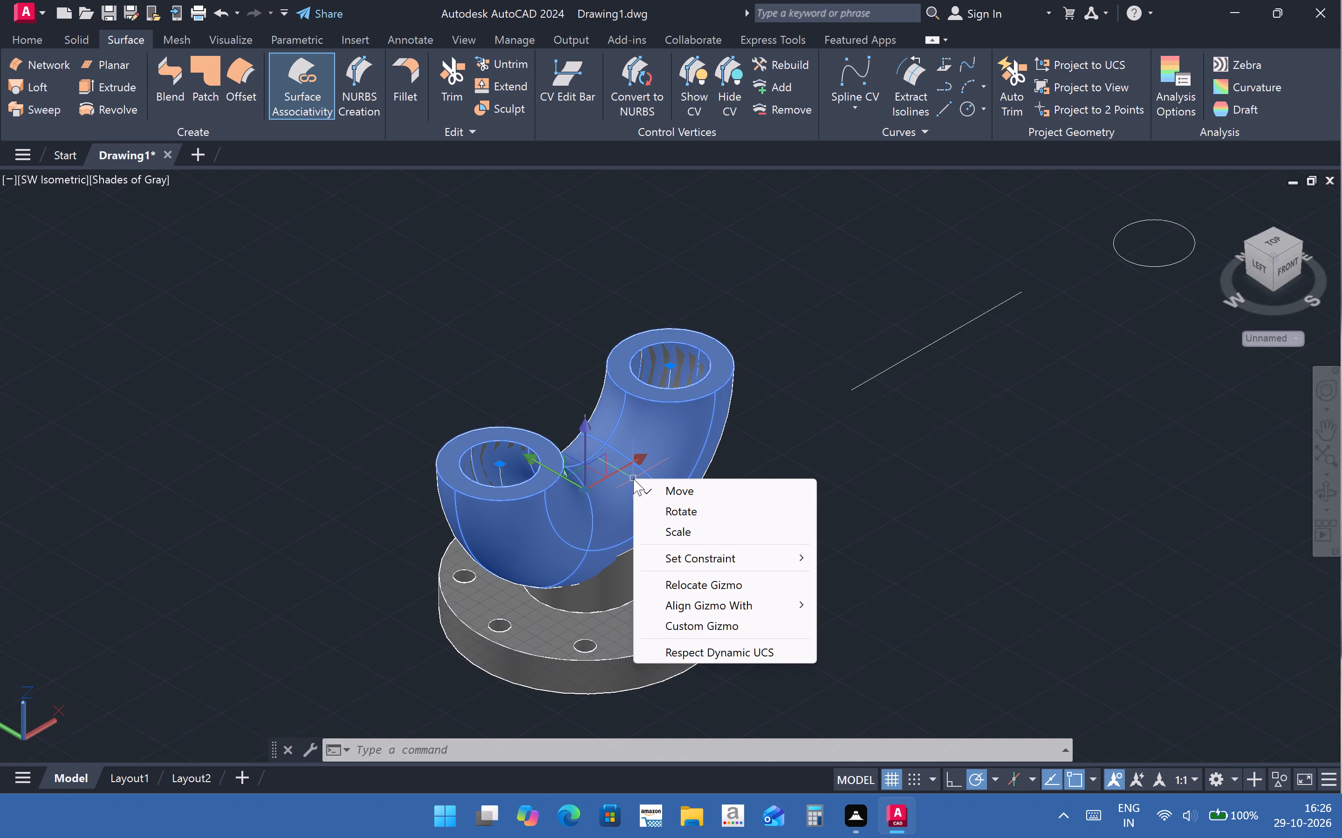
click(876, 433)
right_click(820, 464)
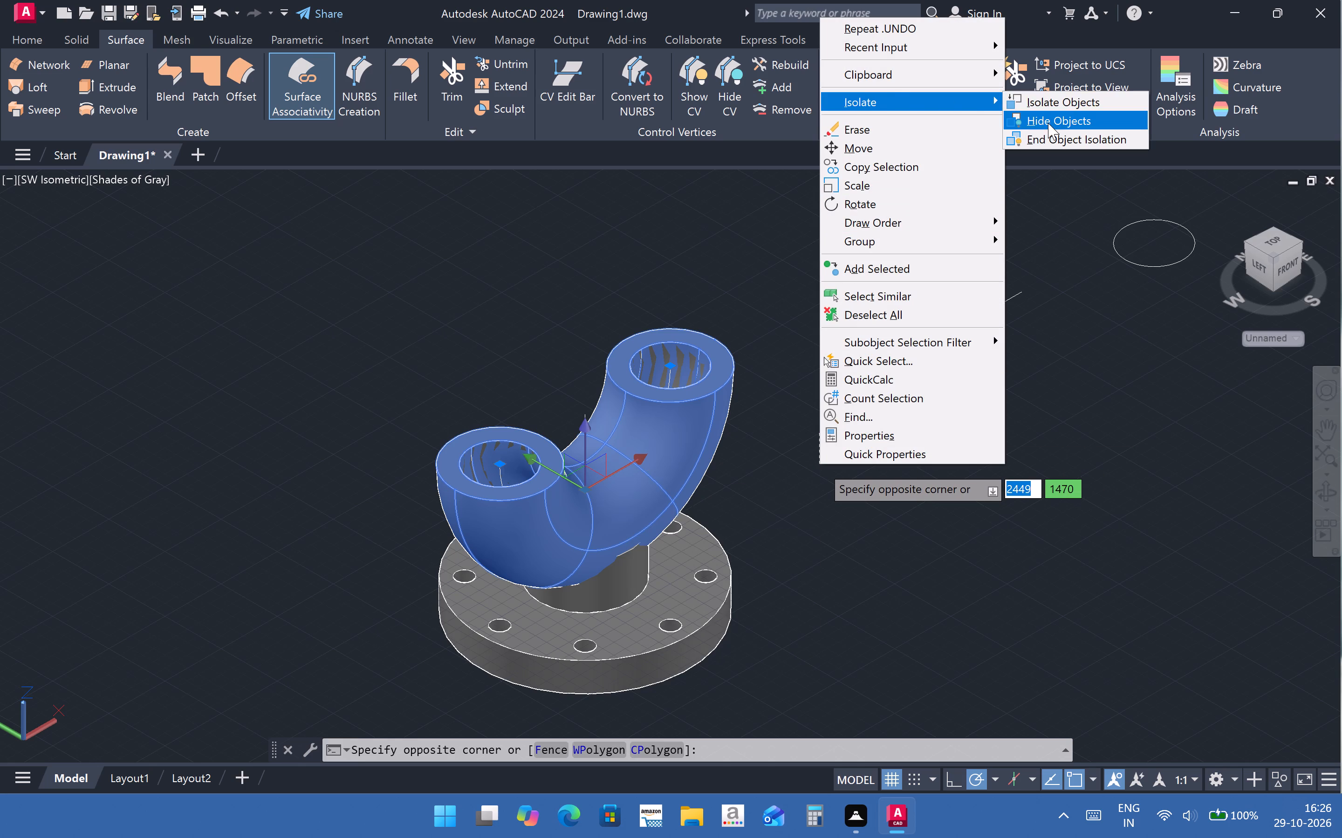
click(1048, 123)
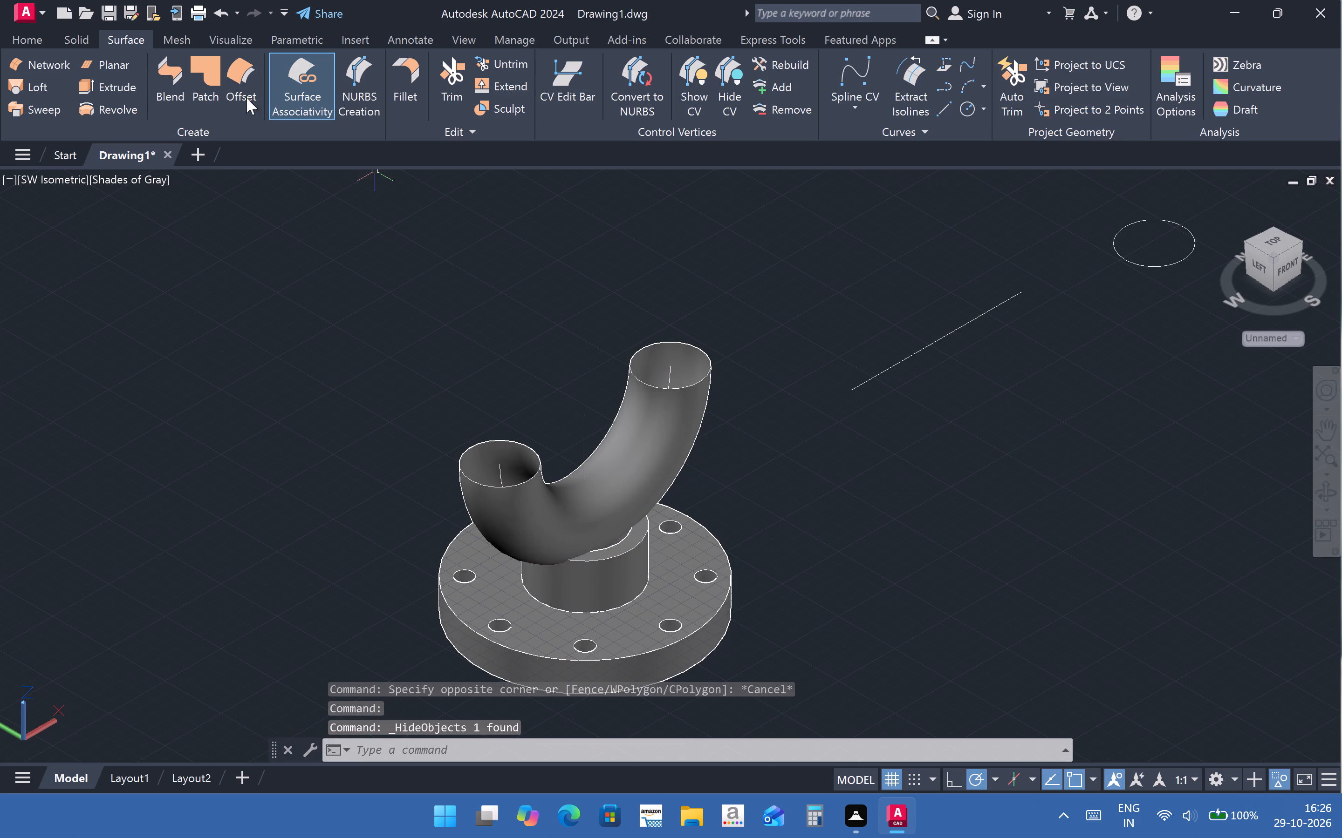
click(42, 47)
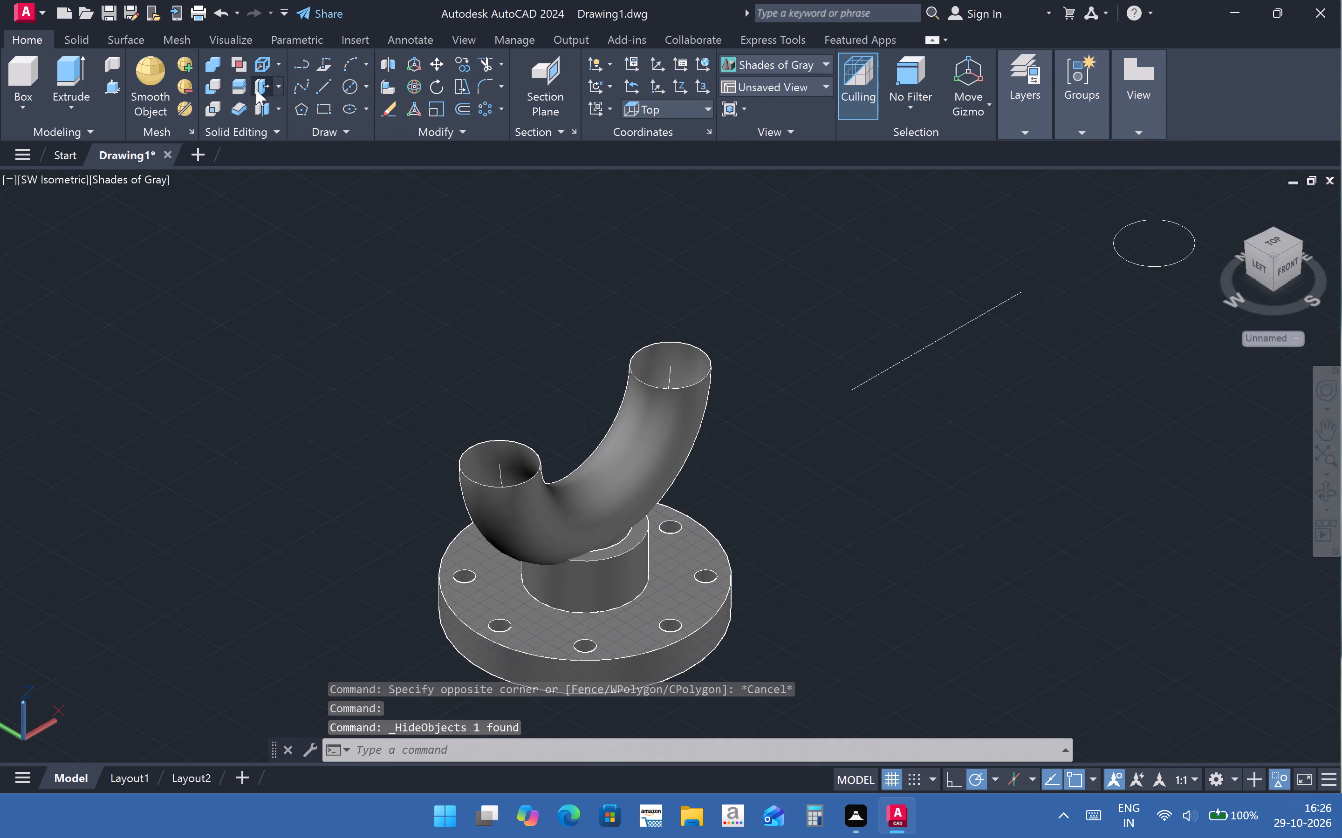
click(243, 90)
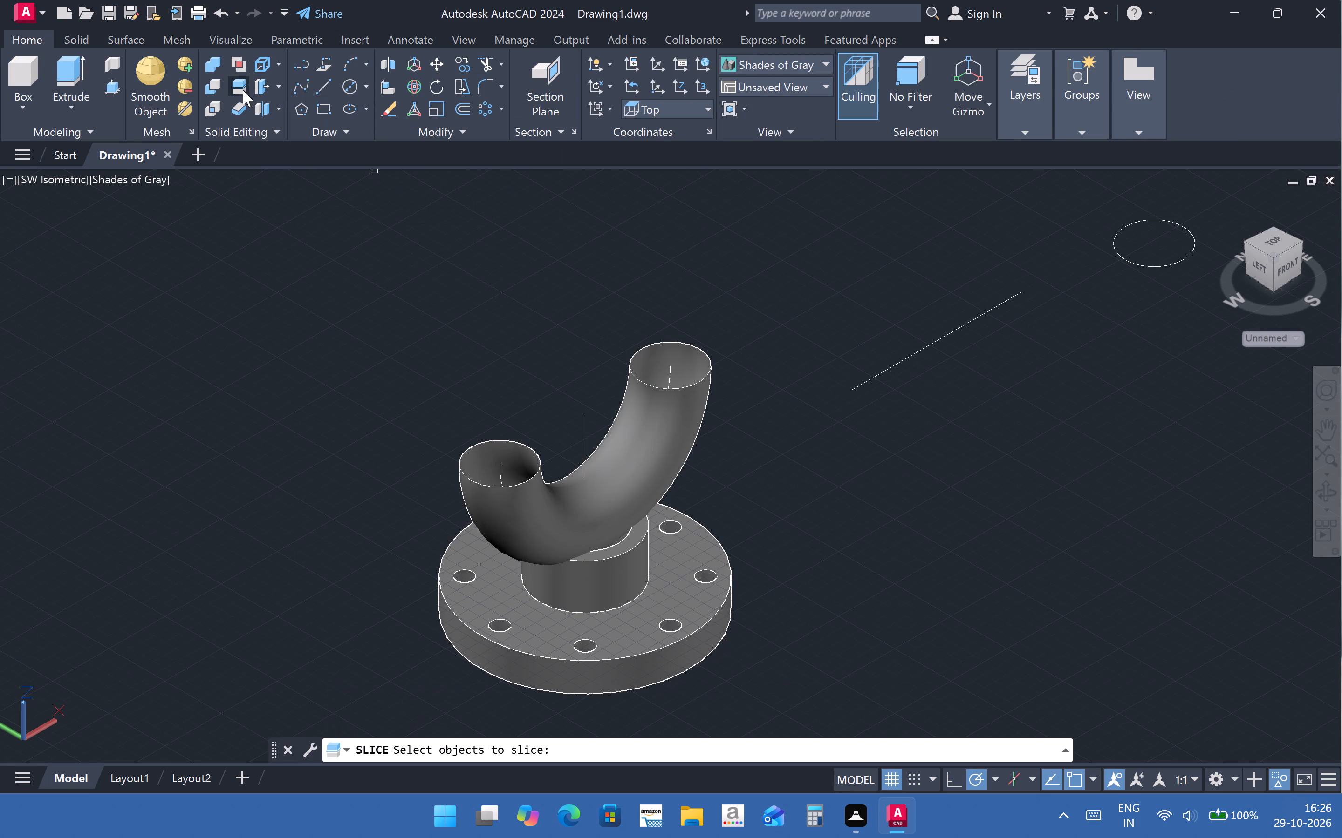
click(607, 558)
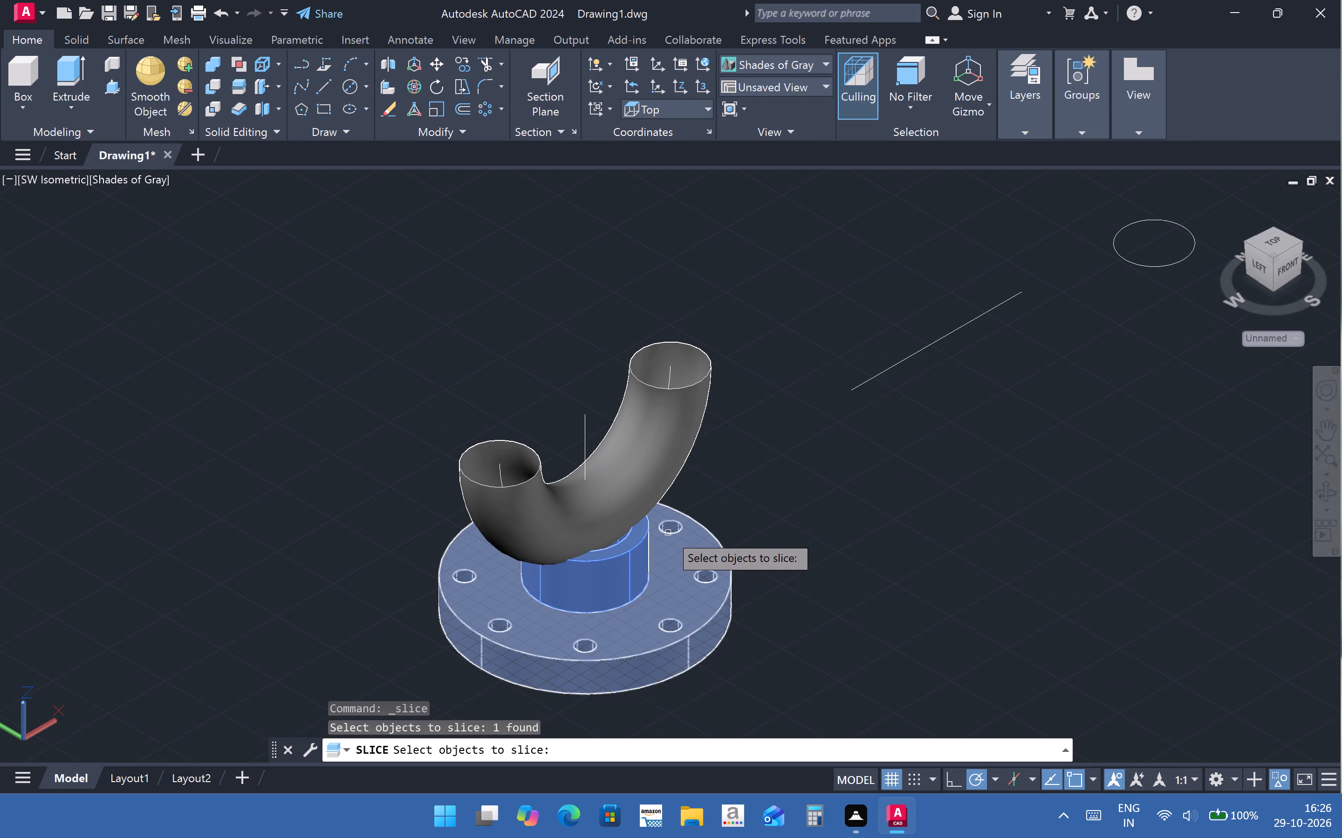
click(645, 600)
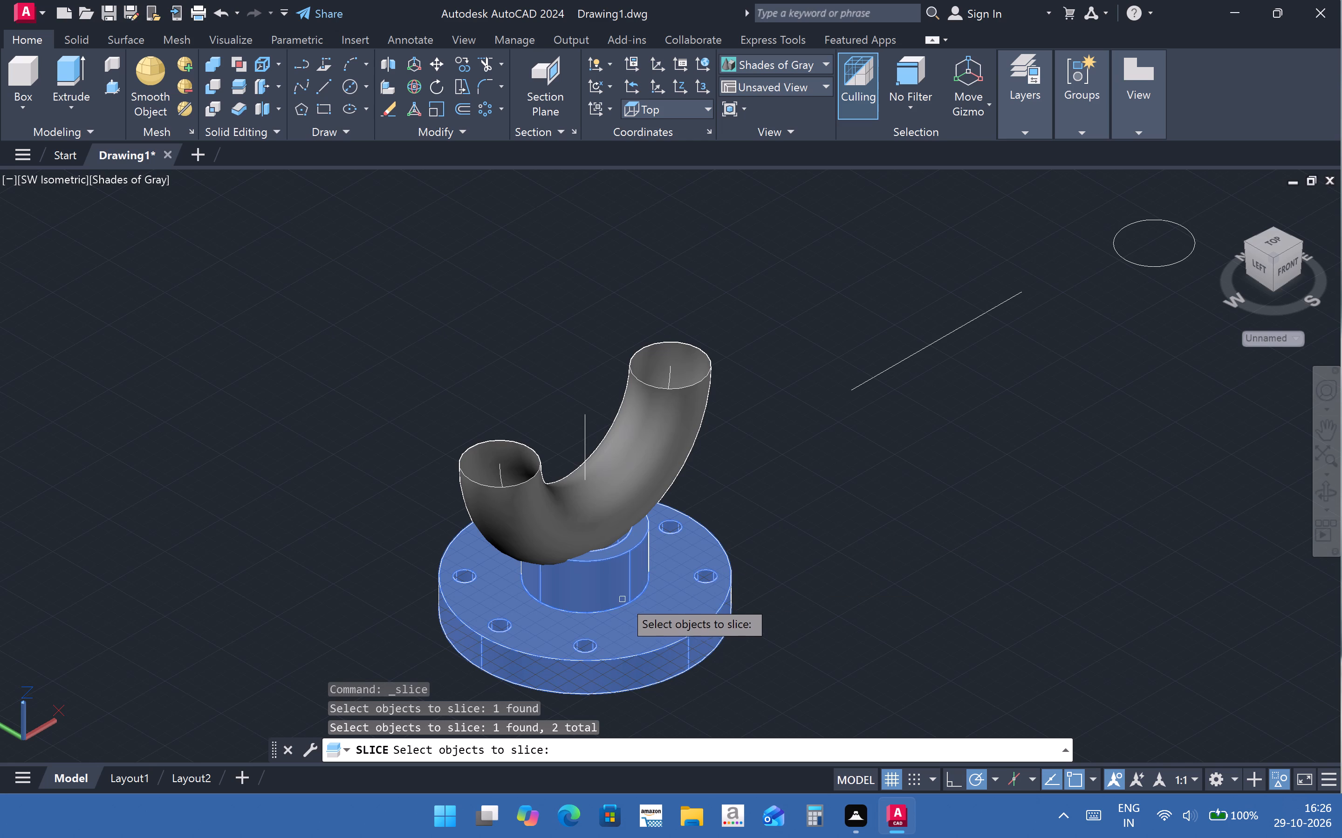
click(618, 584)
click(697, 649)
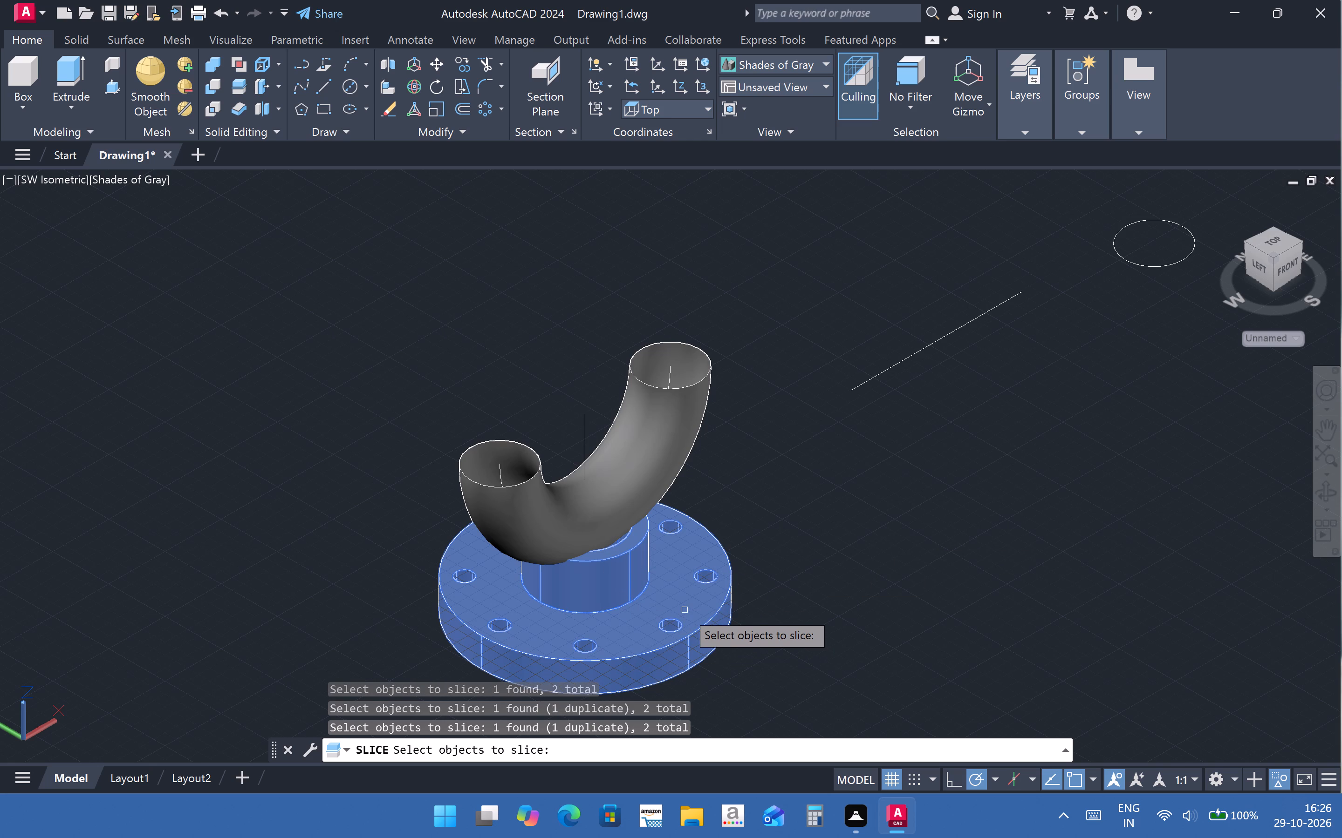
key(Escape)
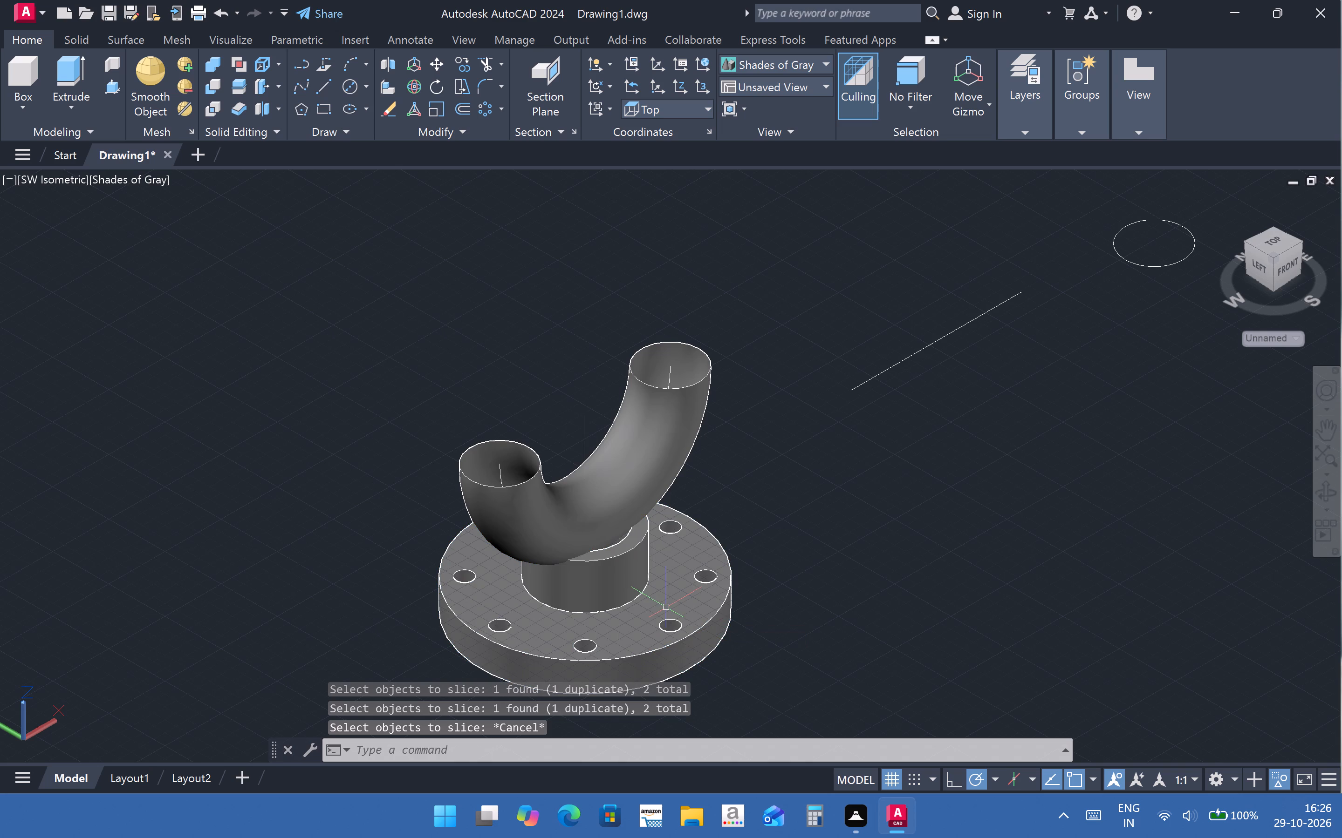
Slice the cylindrical hub on top of the flange, selecting only the hub as the object to cut.
key(Return)
click(629, 555)
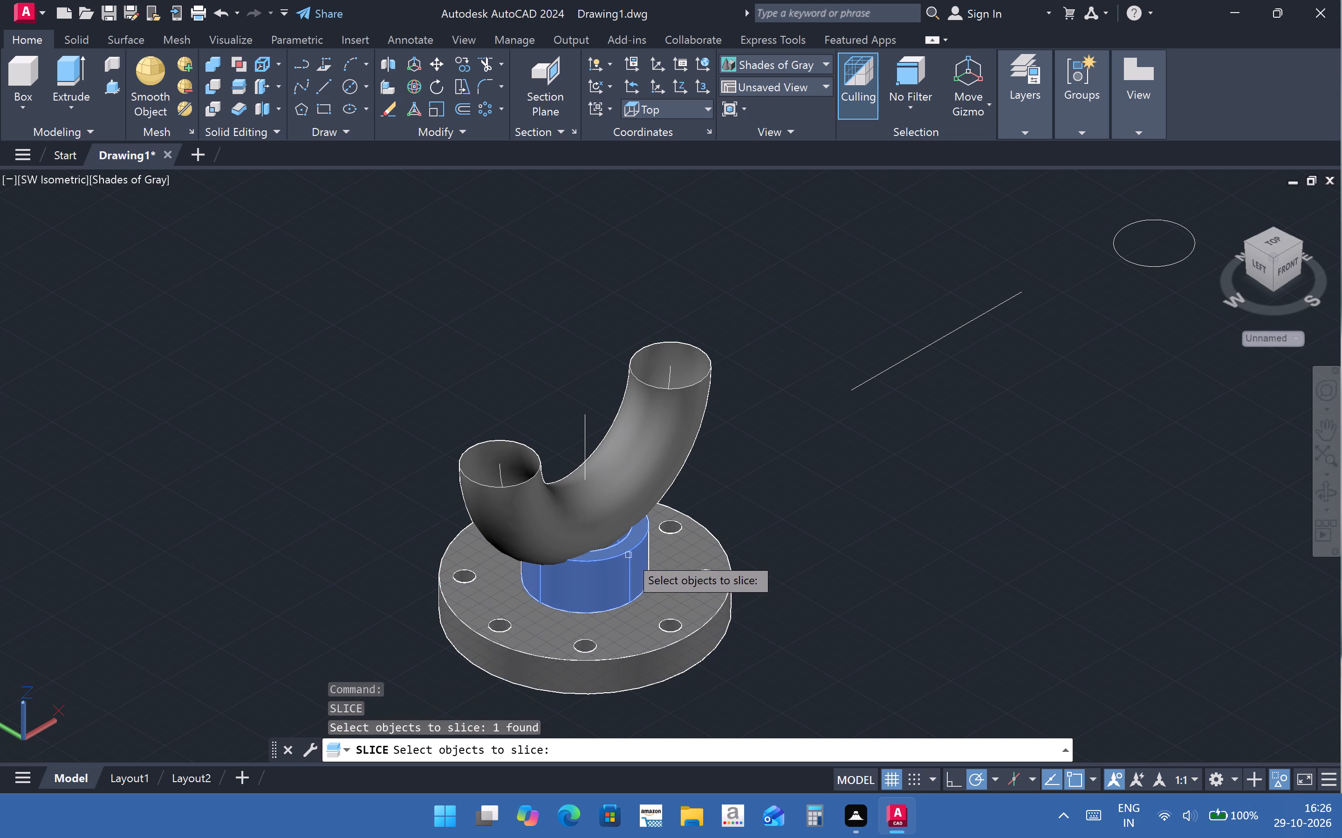
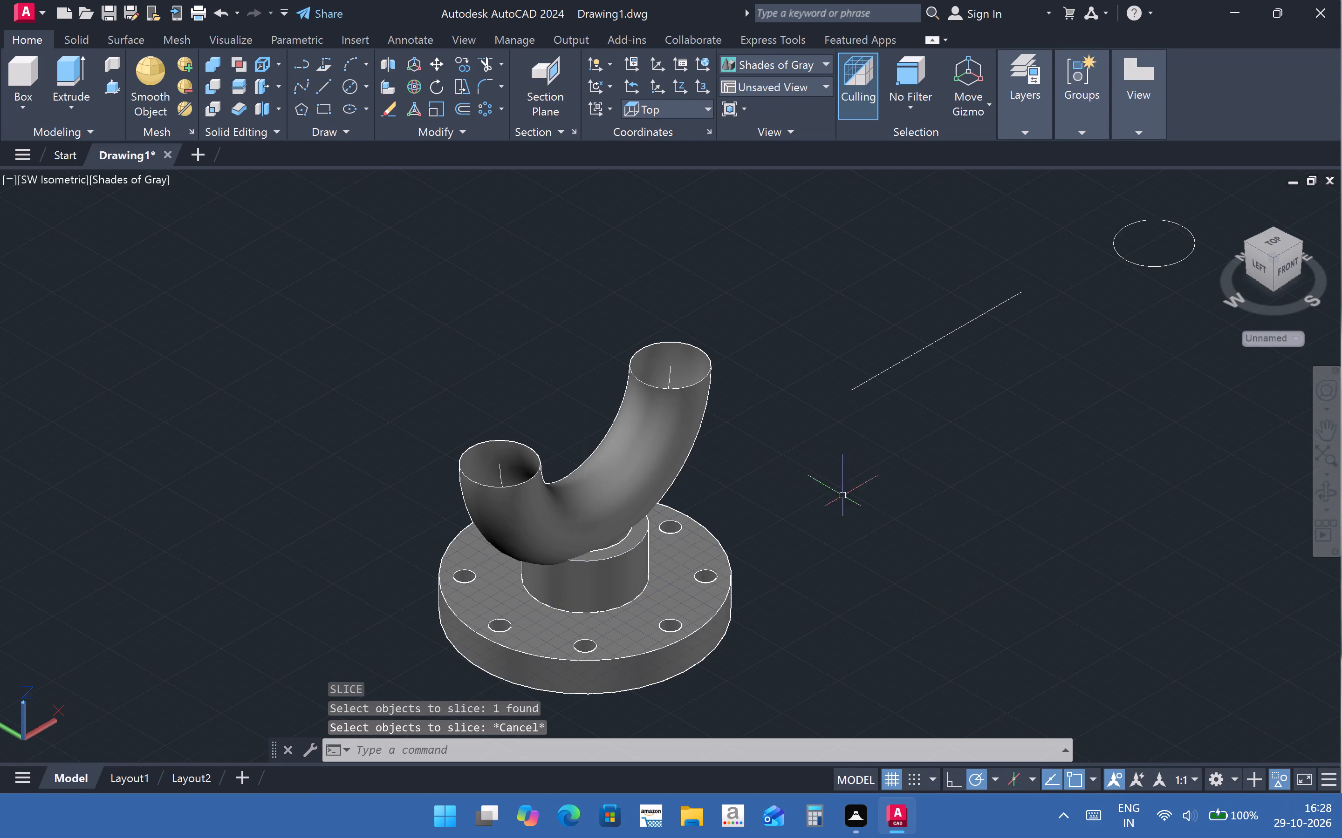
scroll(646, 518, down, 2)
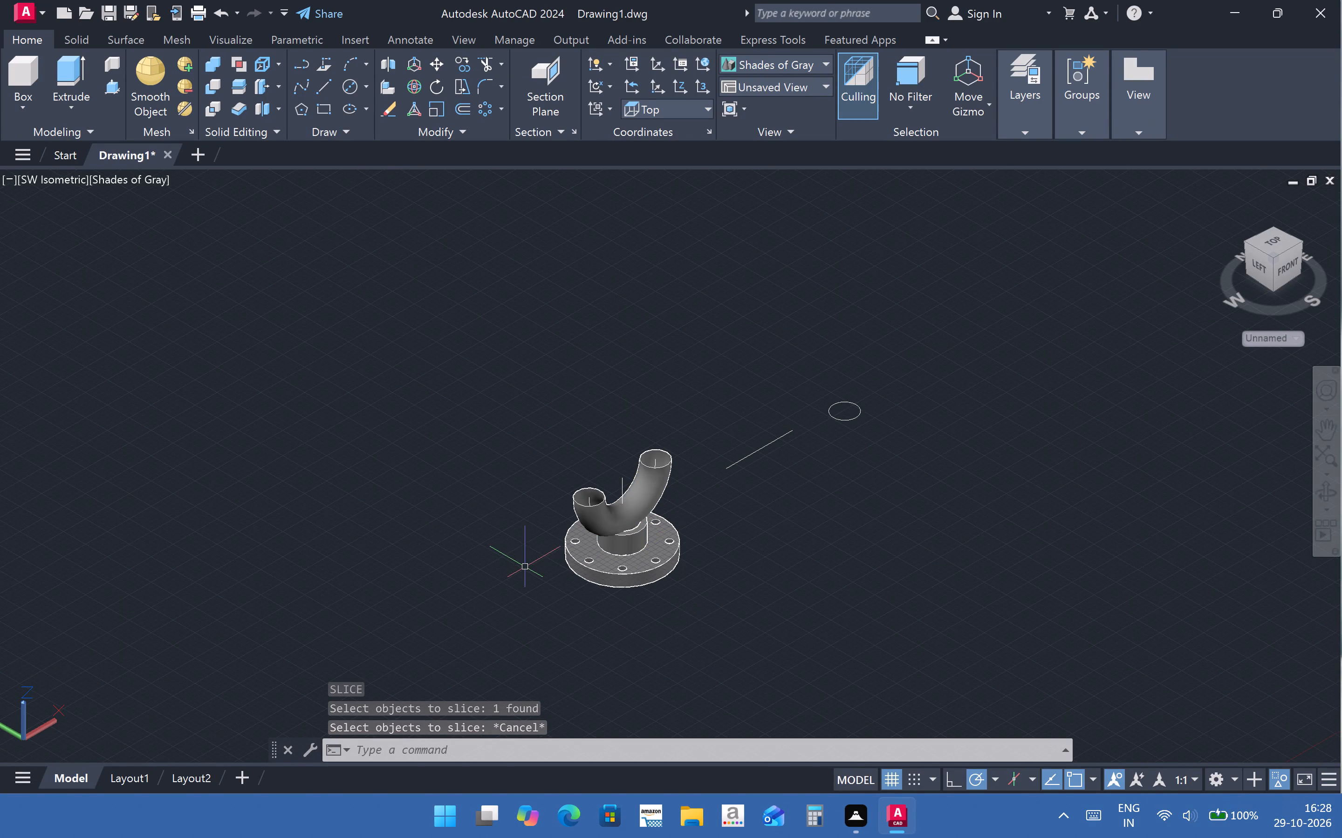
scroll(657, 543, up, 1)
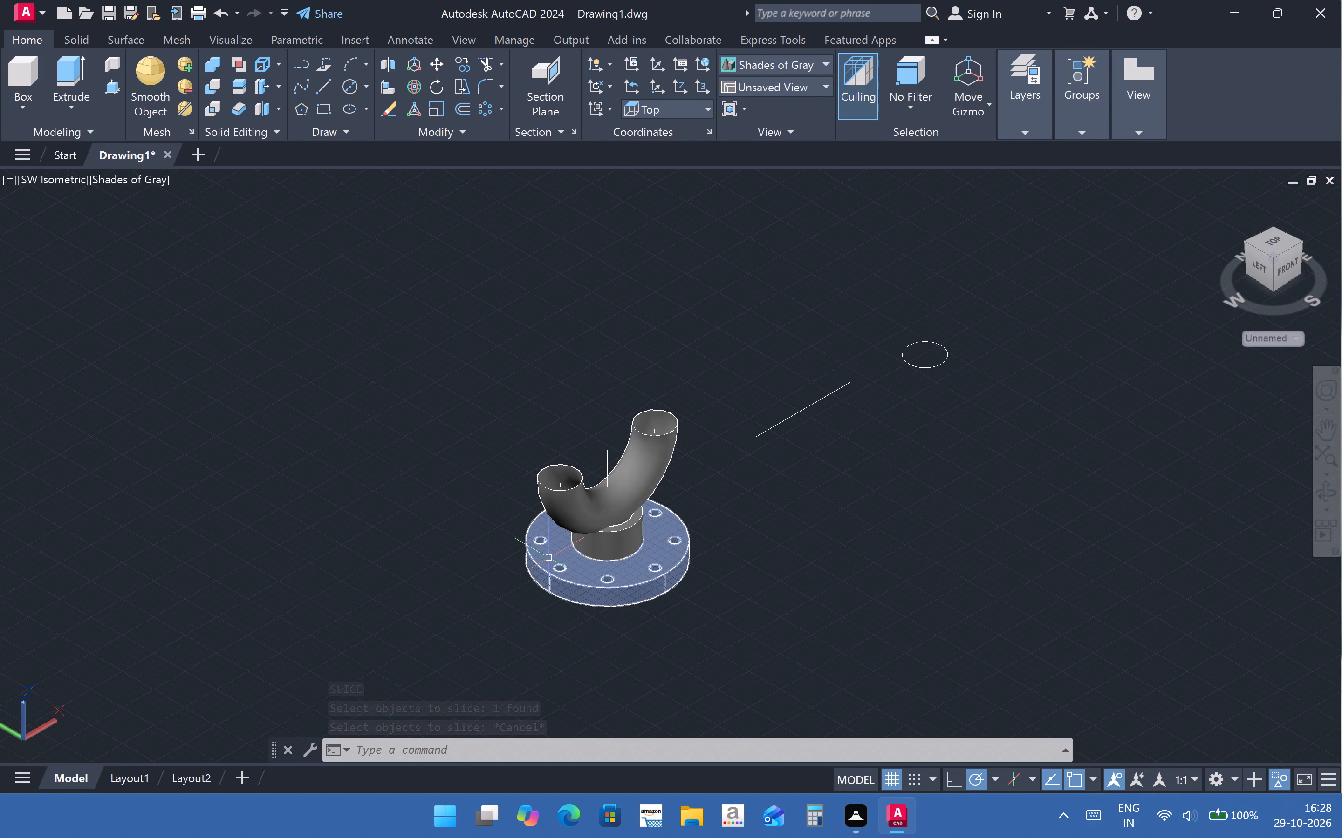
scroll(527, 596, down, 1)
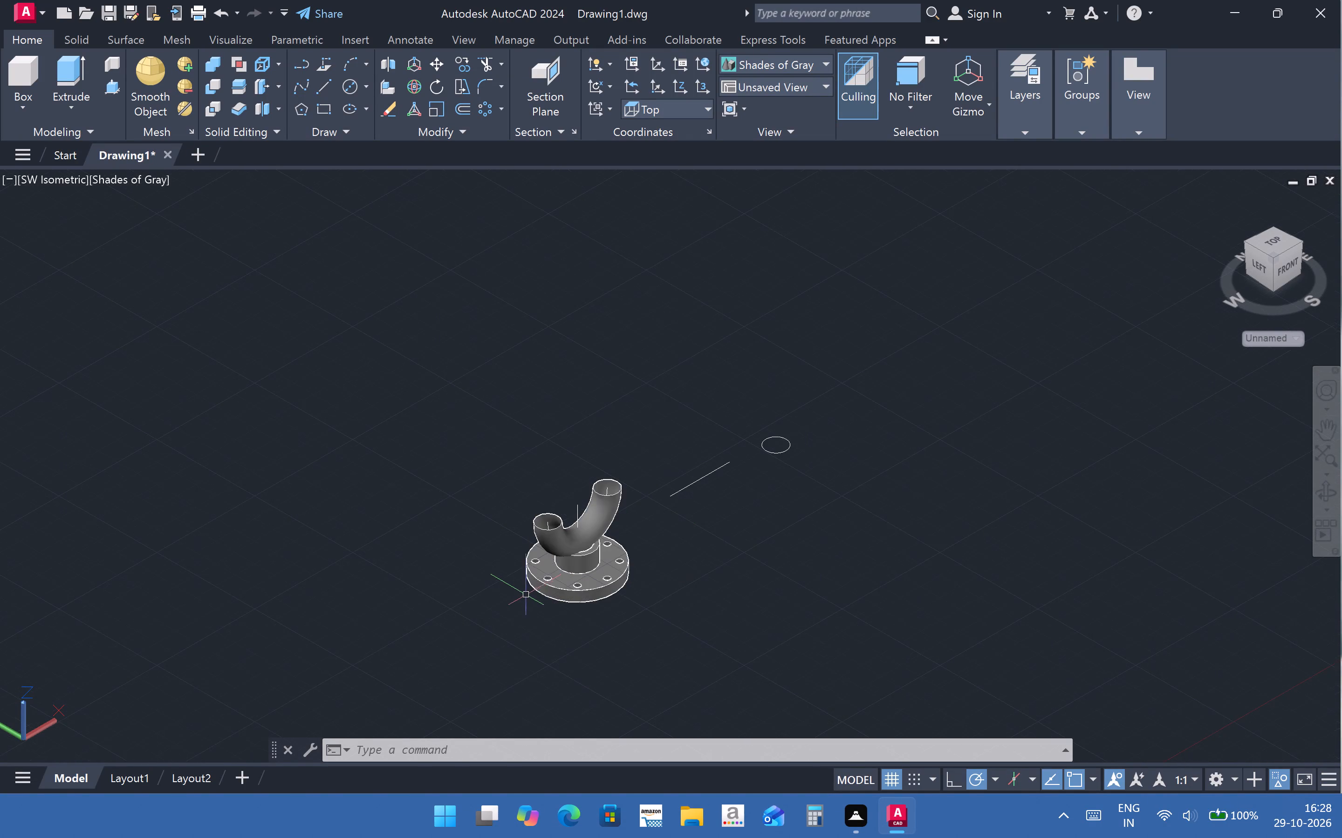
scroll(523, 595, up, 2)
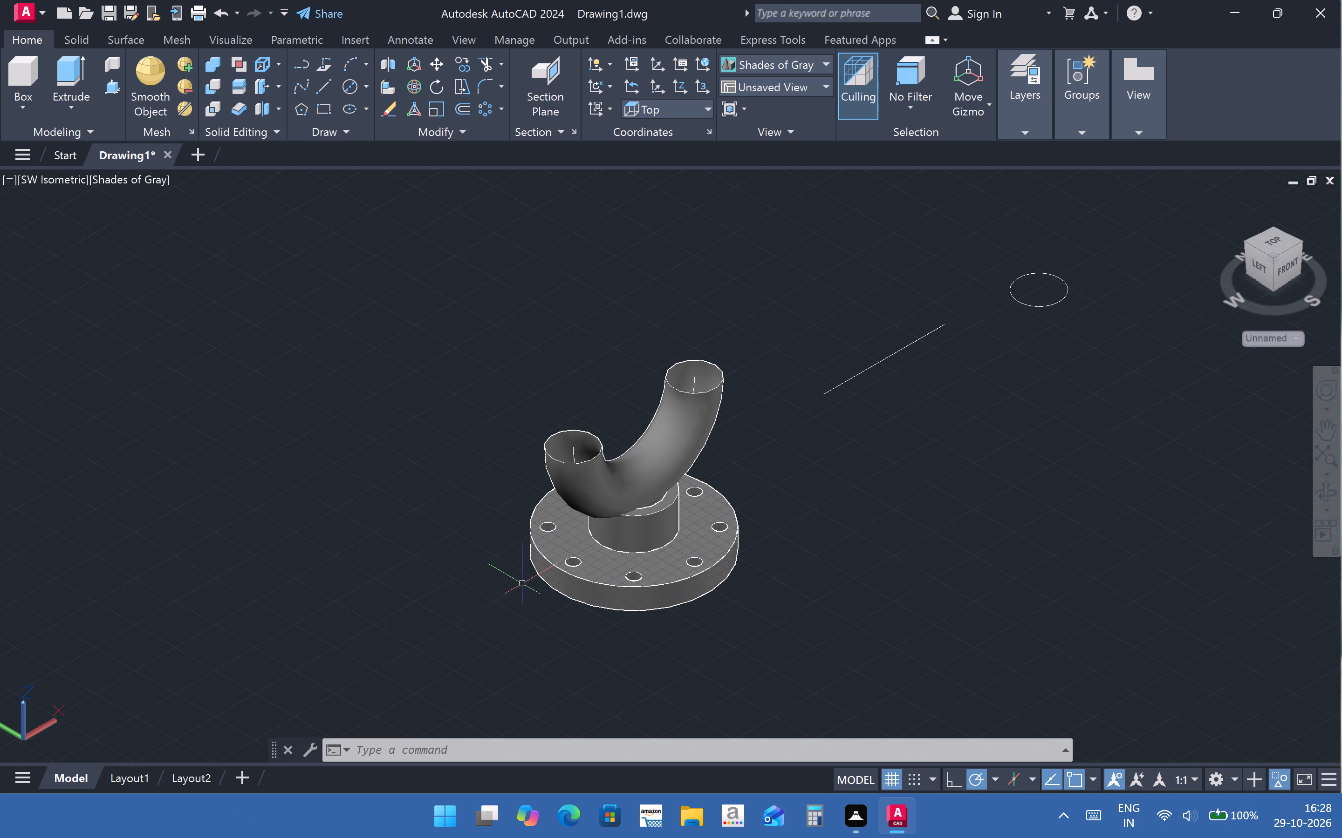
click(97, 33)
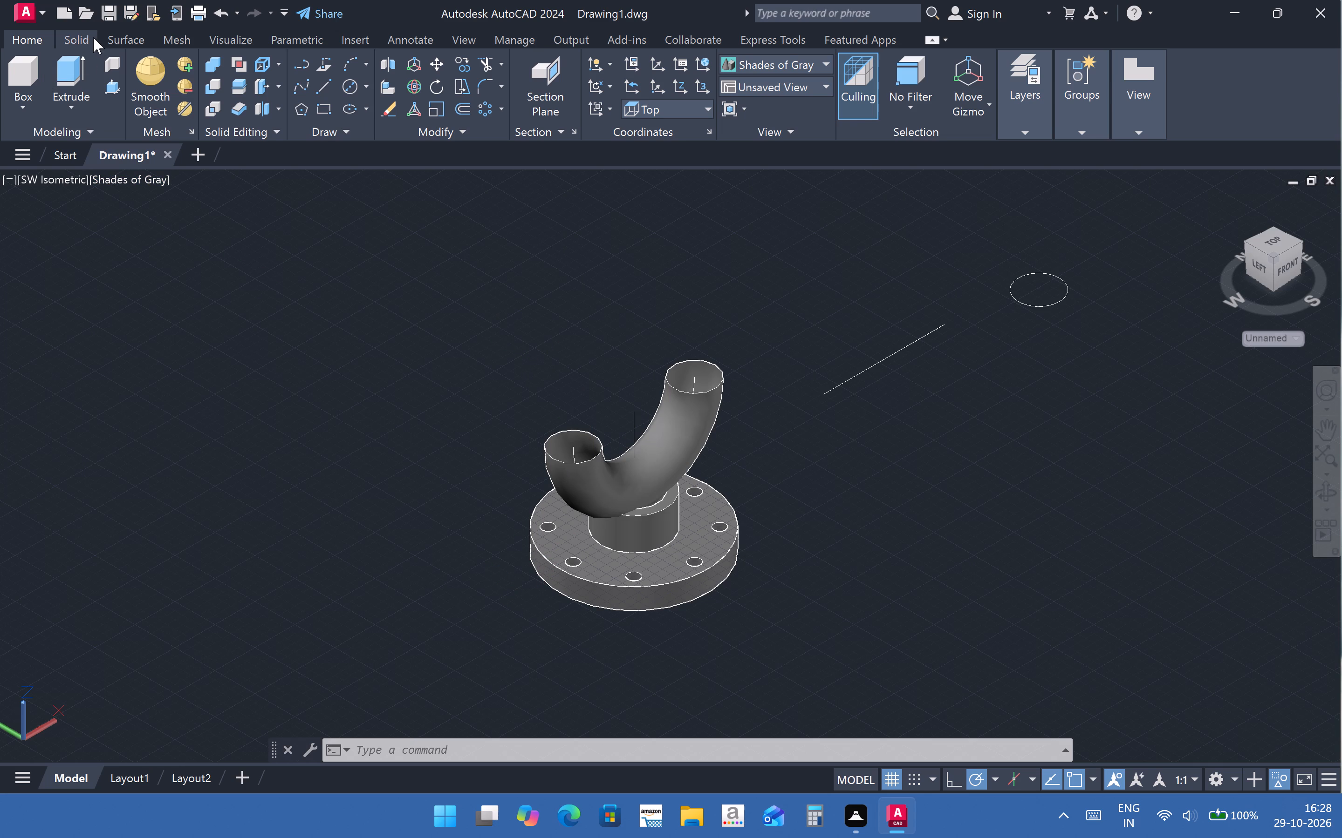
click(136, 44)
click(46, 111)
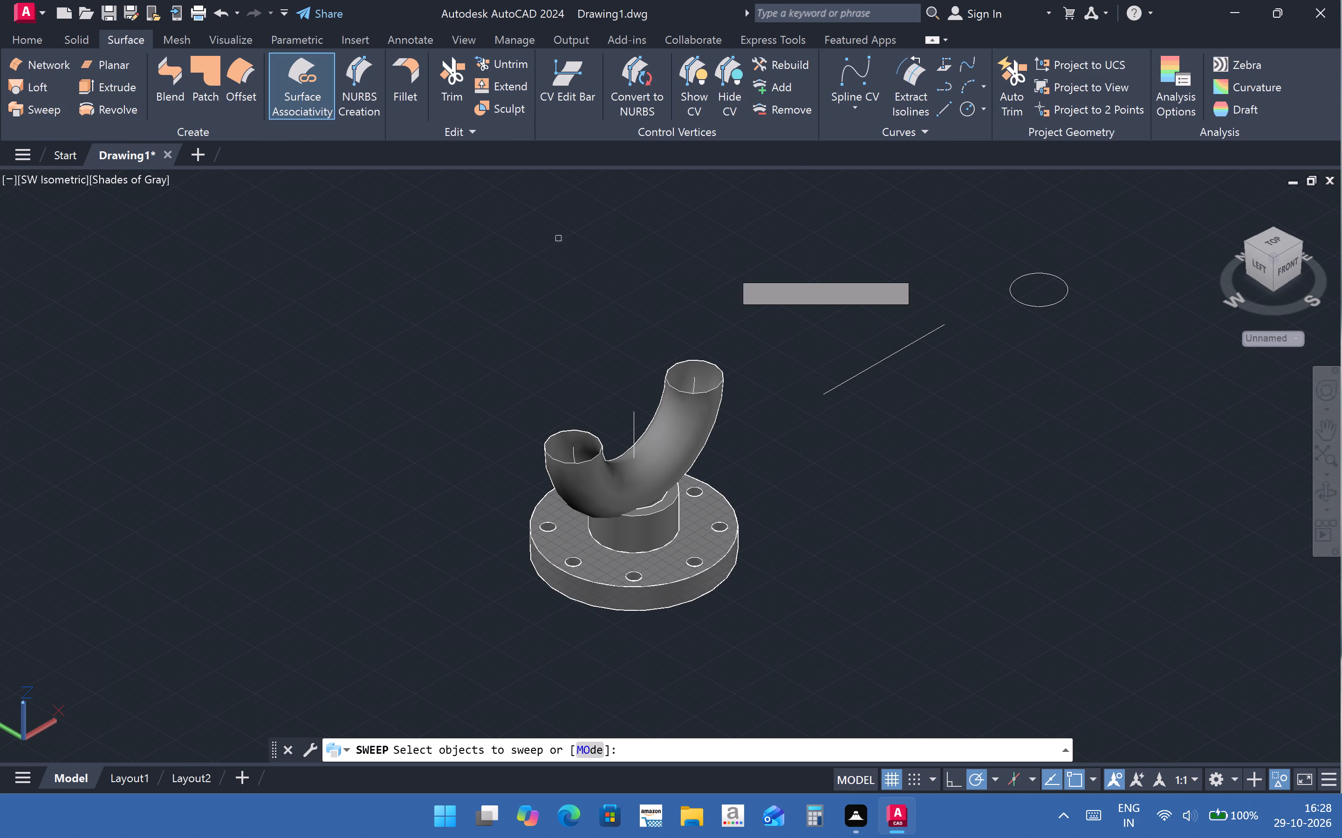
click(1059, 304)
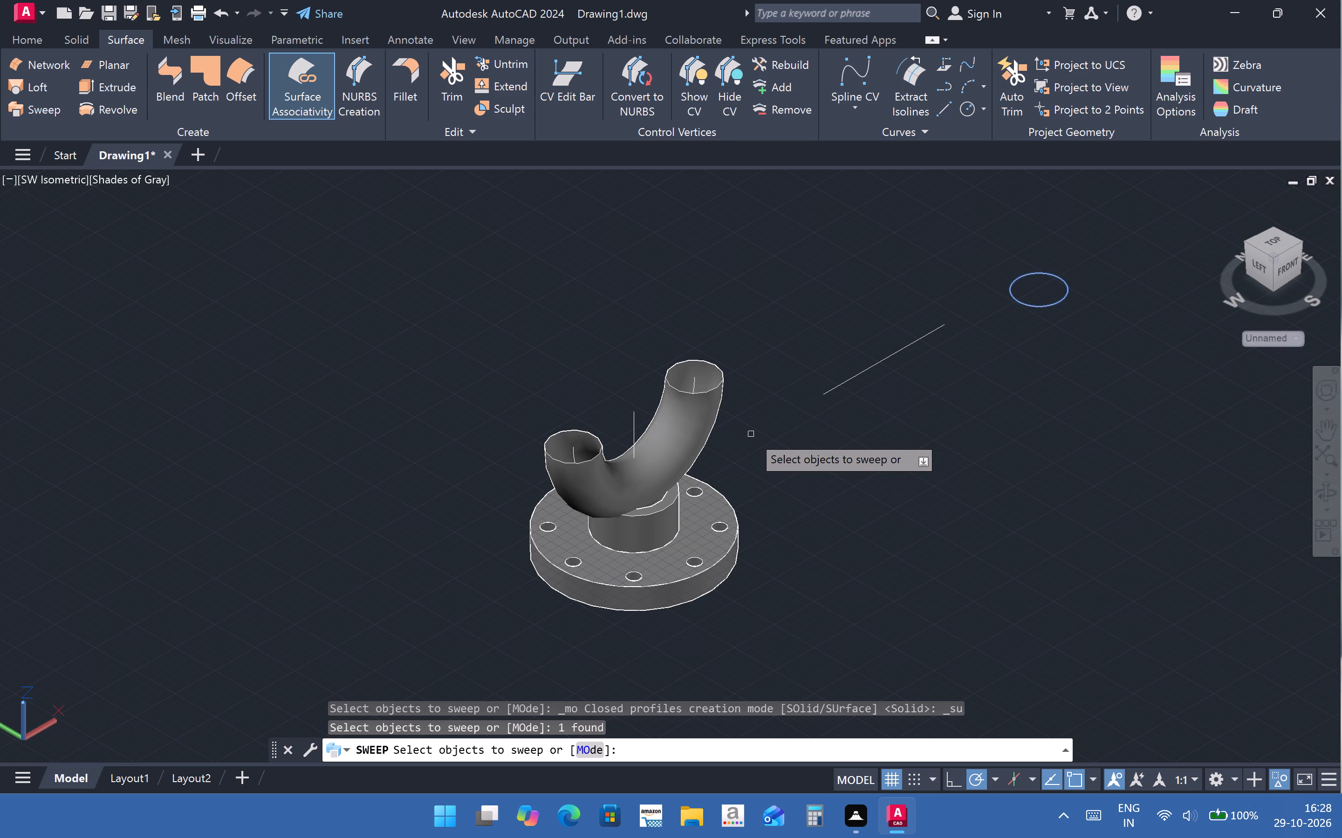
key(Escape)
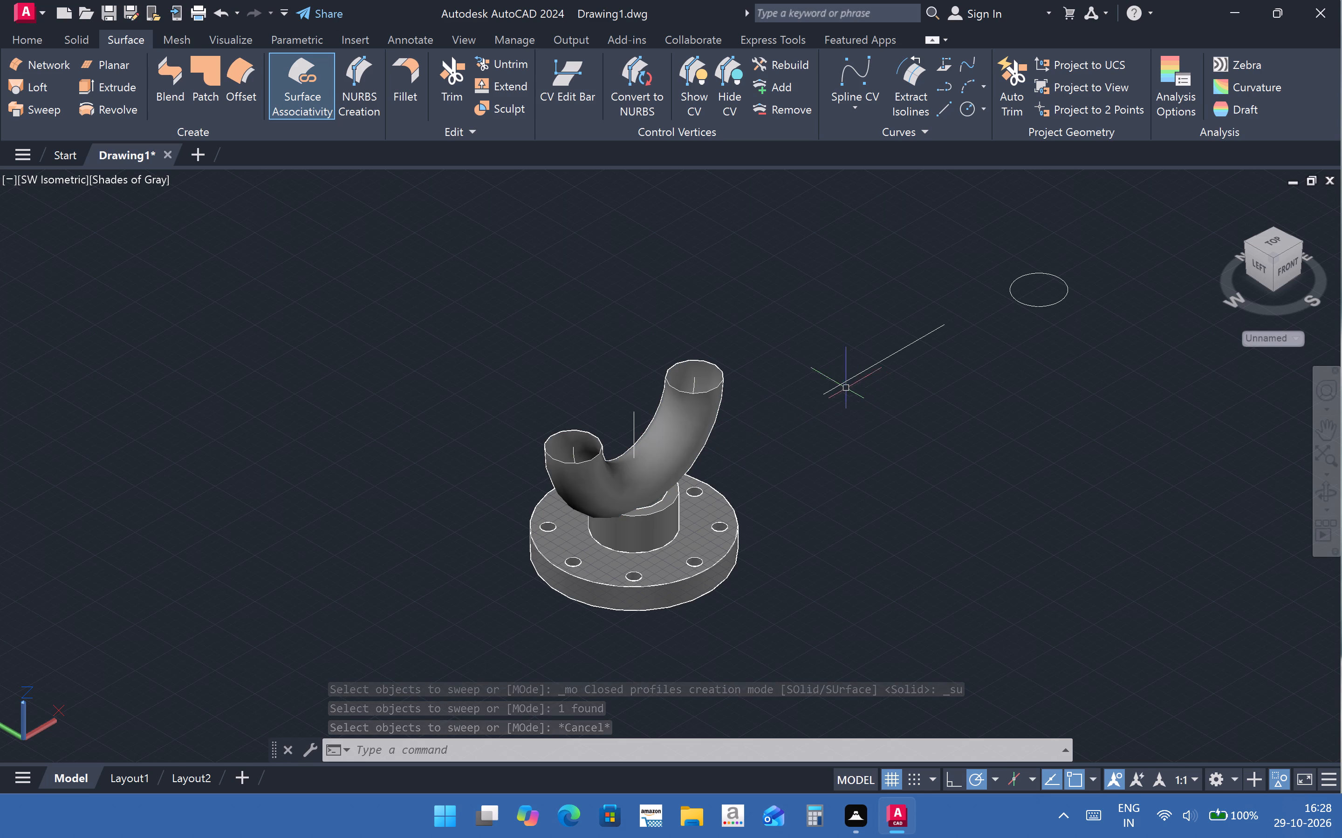
Sweep the loose circle beside the model along the curved centreline of the bend as a surface.
click(50, 106)
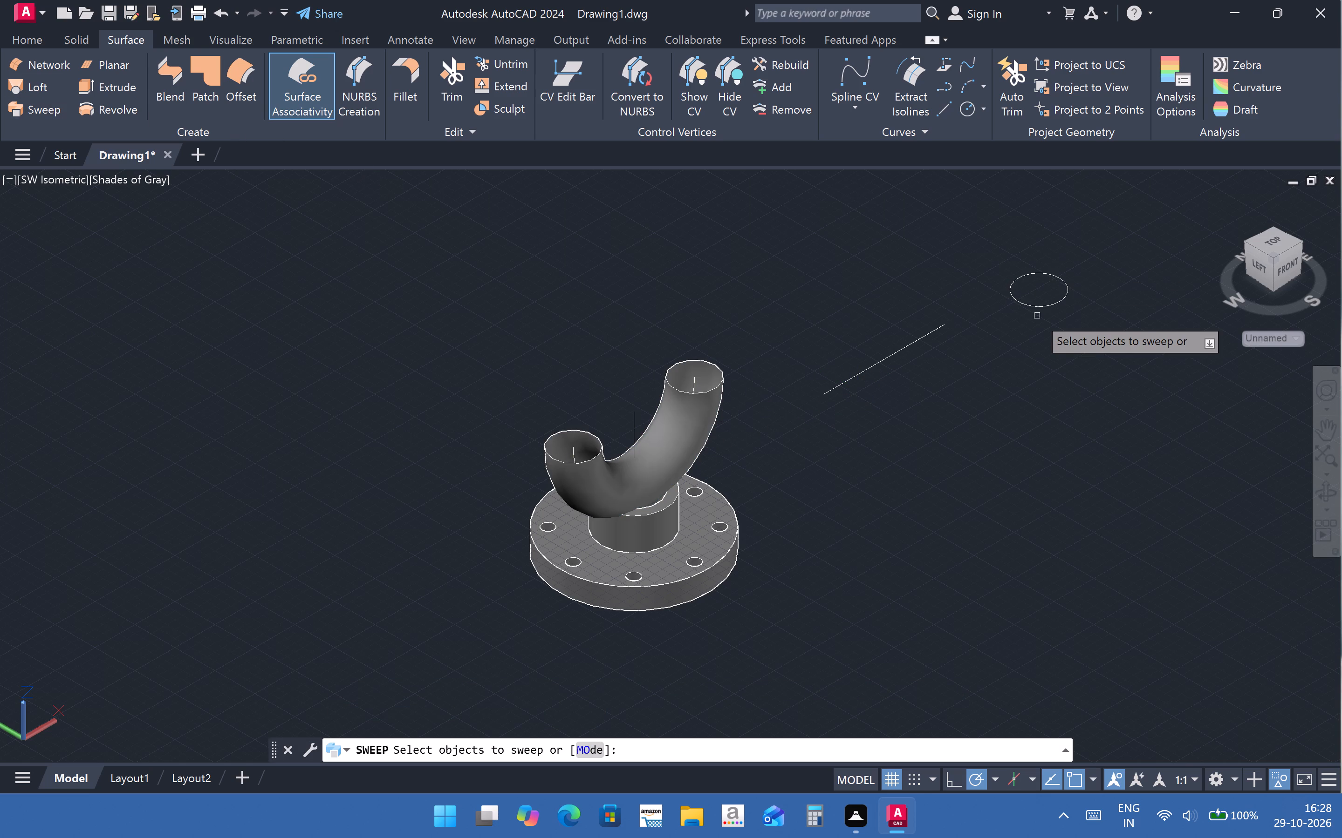
click(1040, 306)
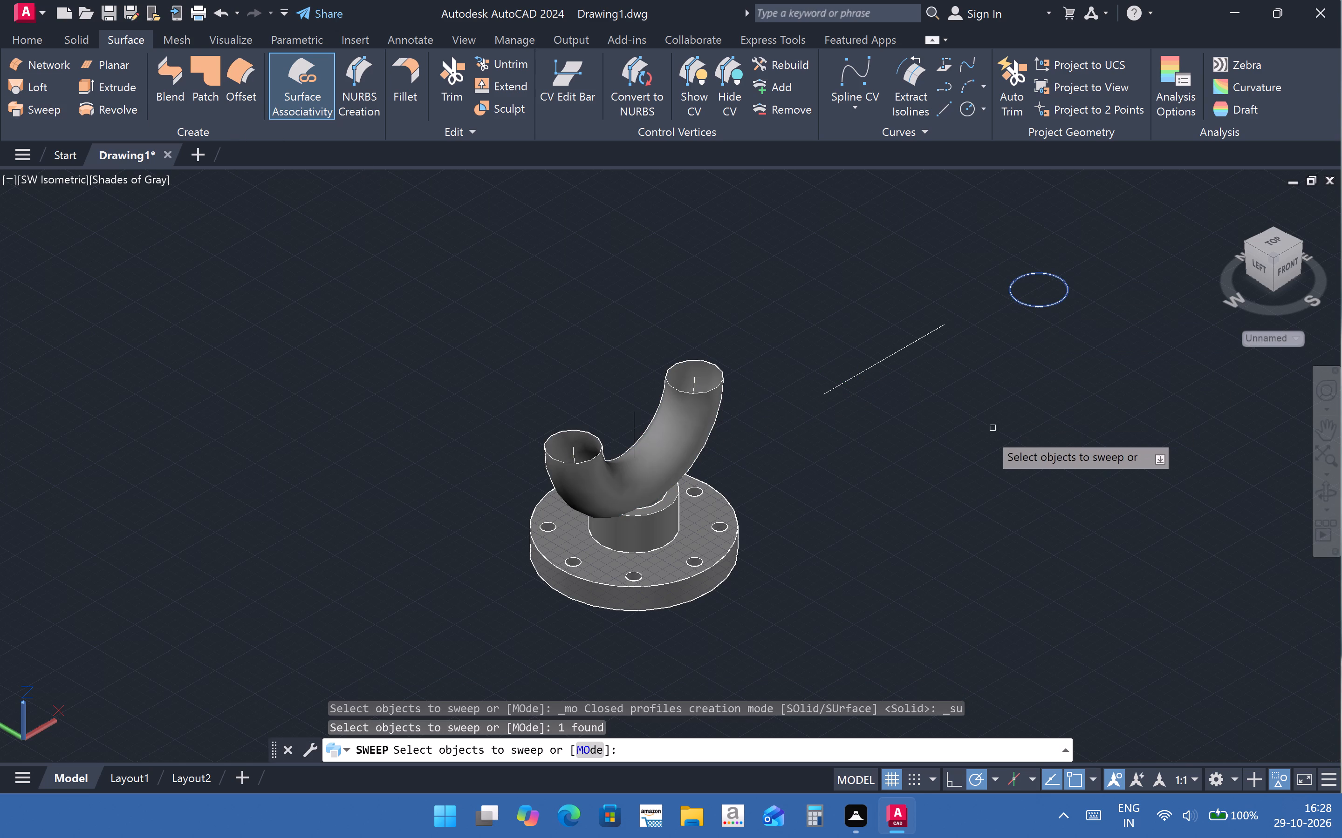
key(Return)
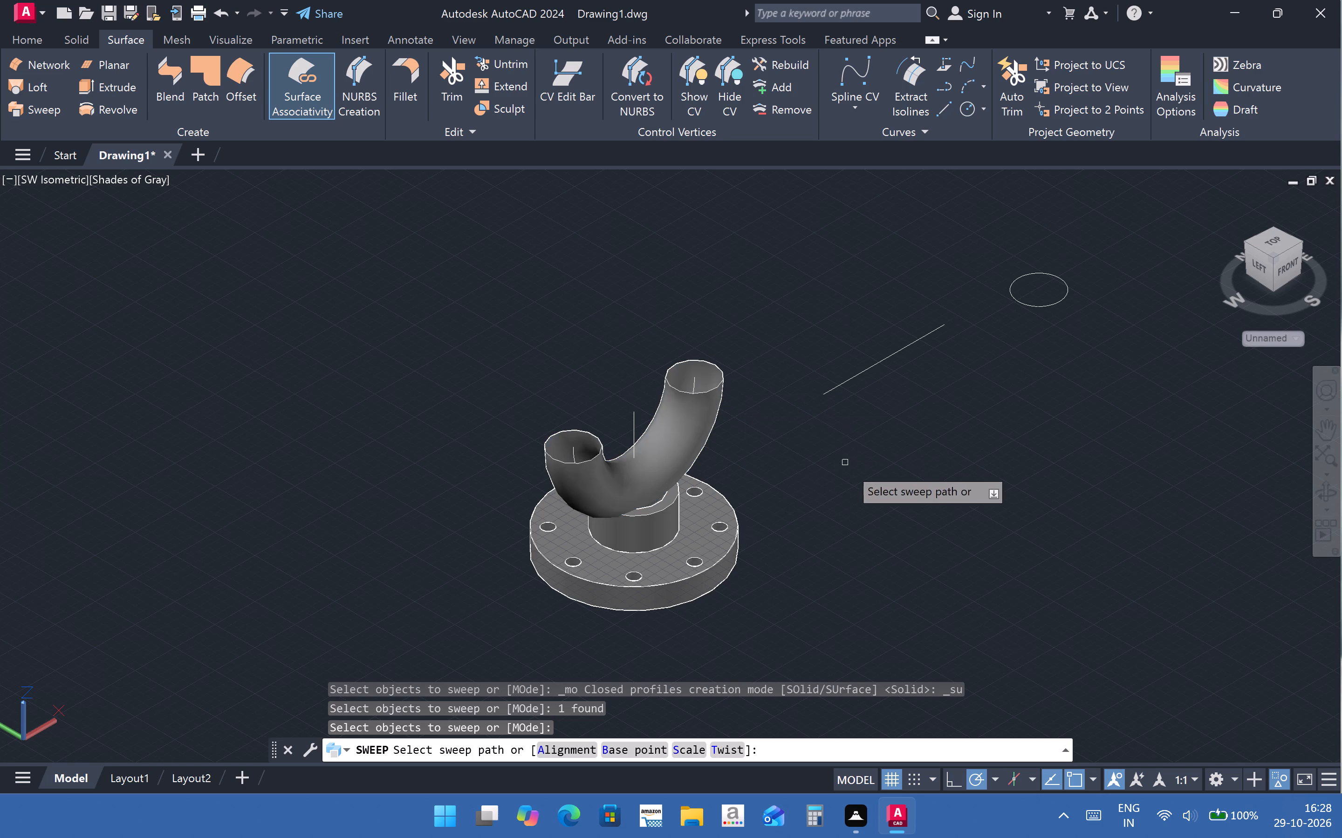
scroll(684, 420, up, 2)
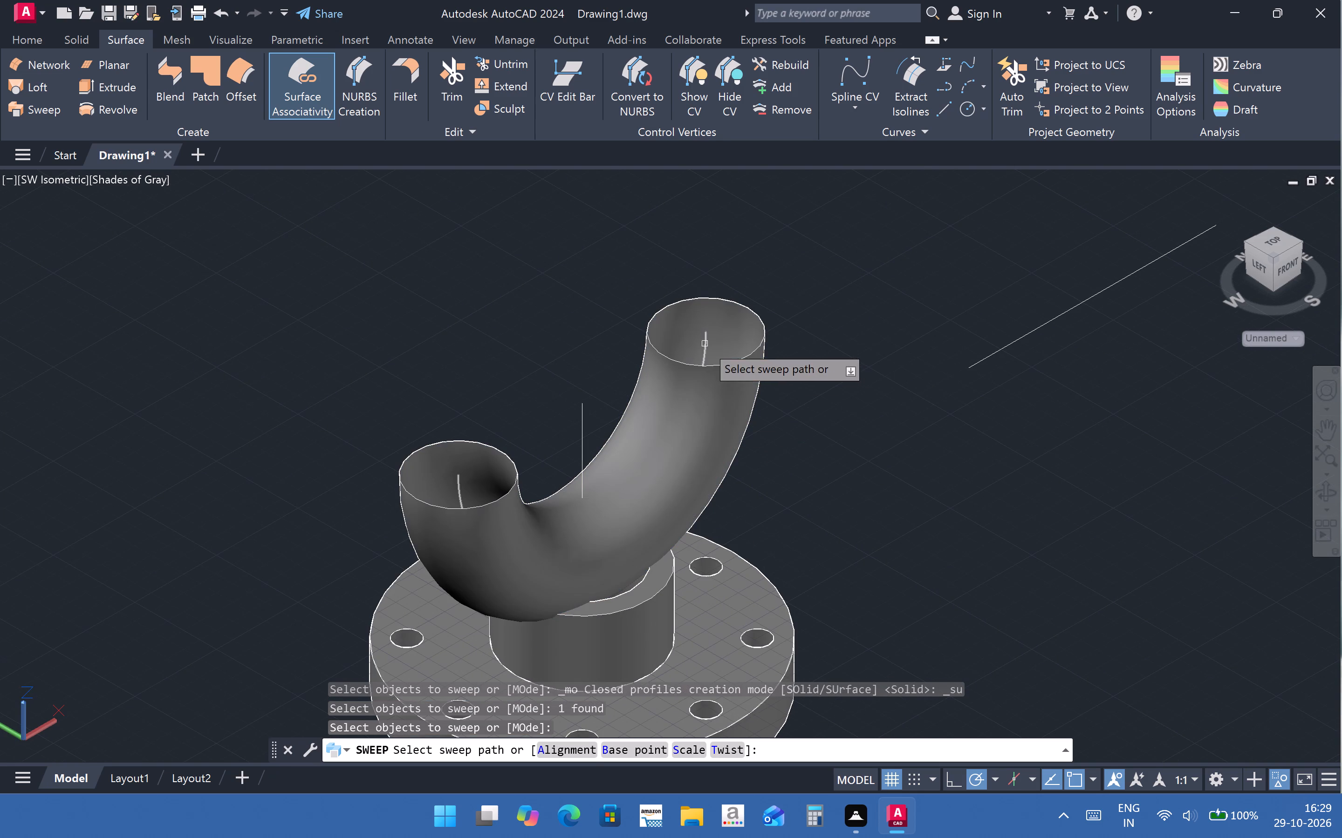
click(705, 344)
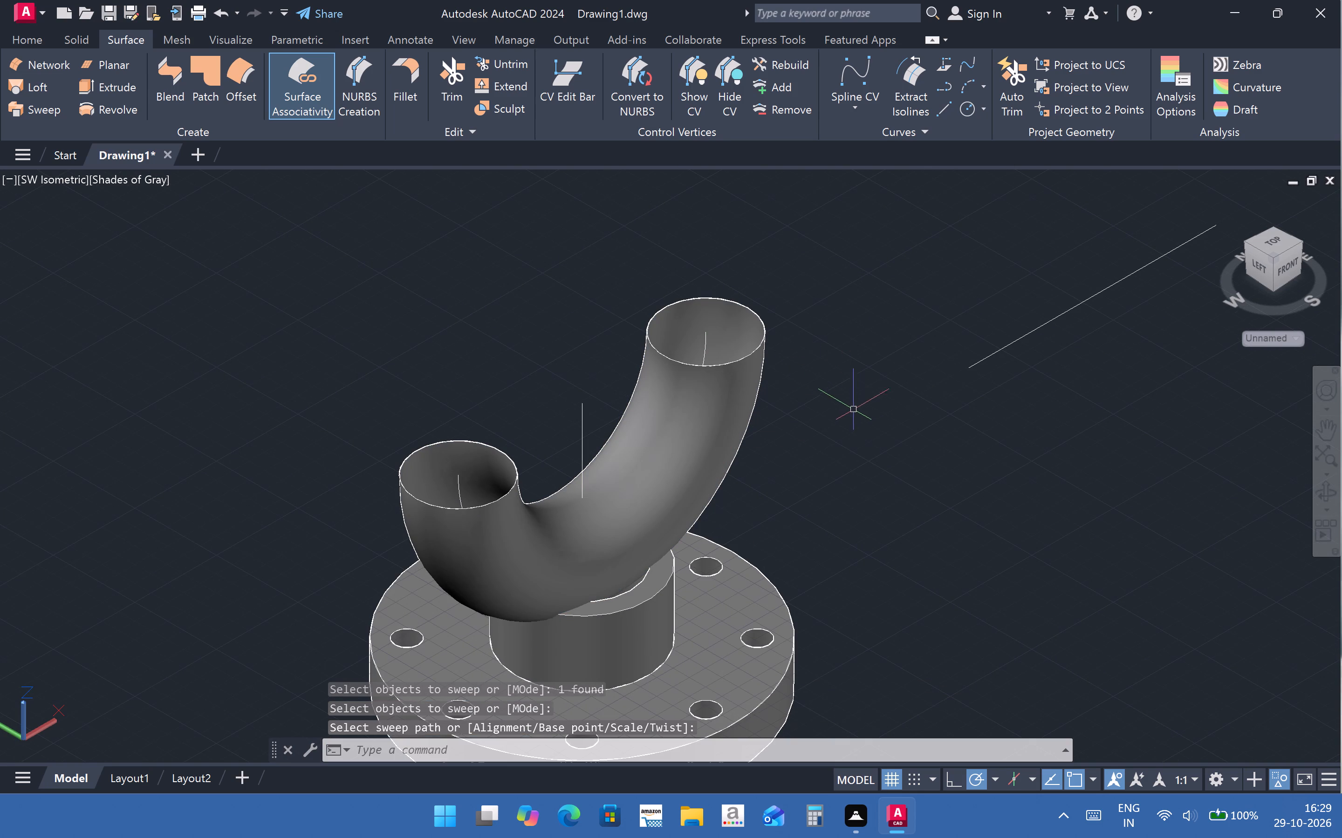
key(Return)
scroll(773, 443, down, 1)
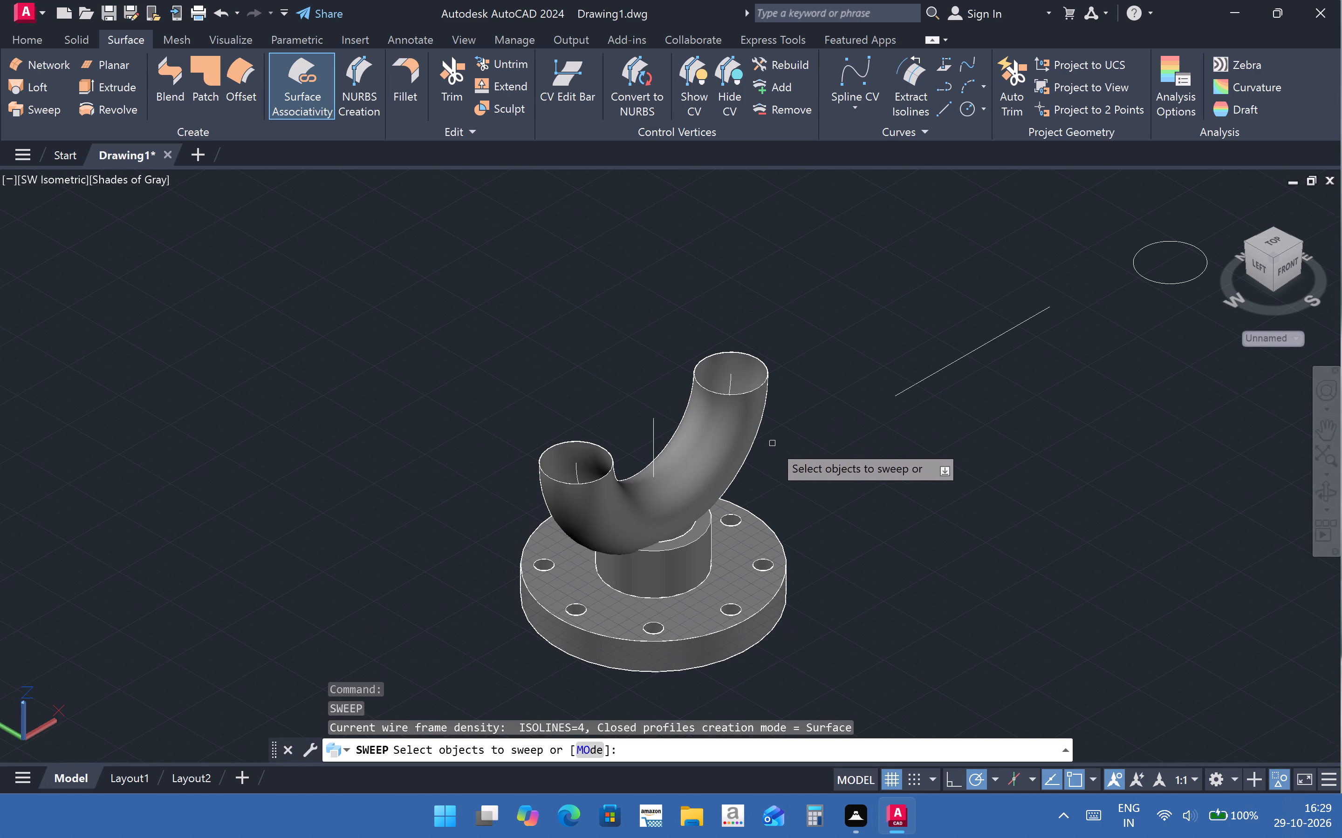
key(Escape)
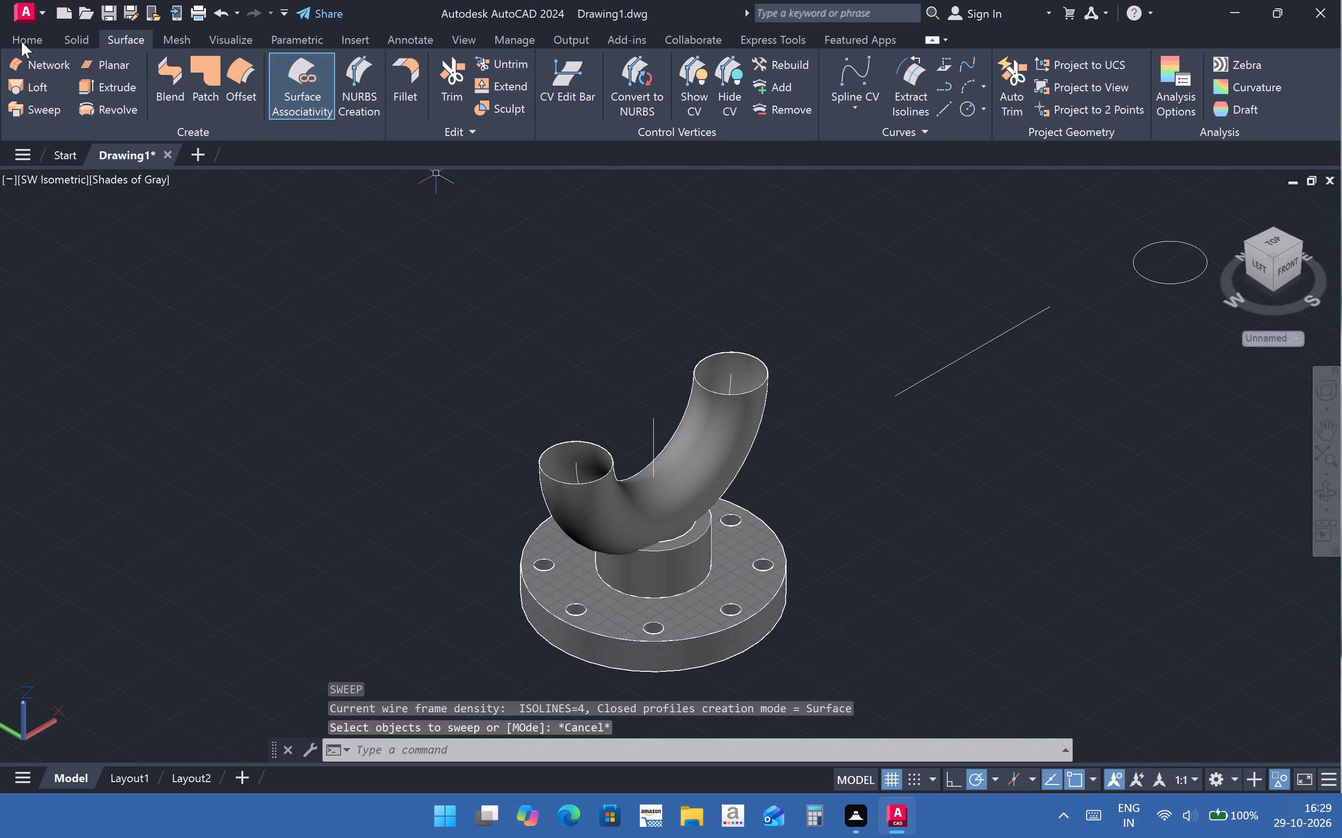
Slice the flange and its hub using the inner bend surface as the cutter, keeping the hub portion below the bend.
click(17, 41)
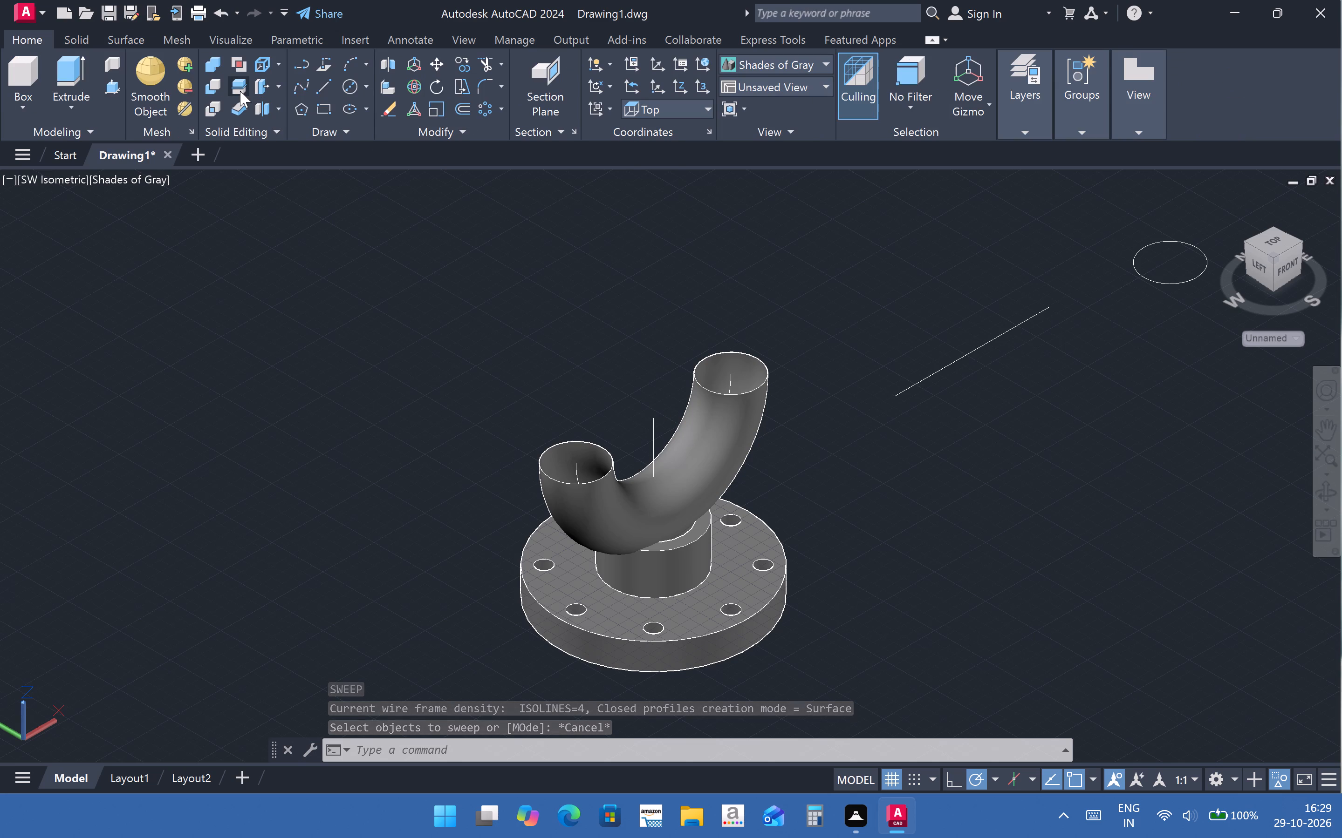
click(240, 86)
click(705, 588)
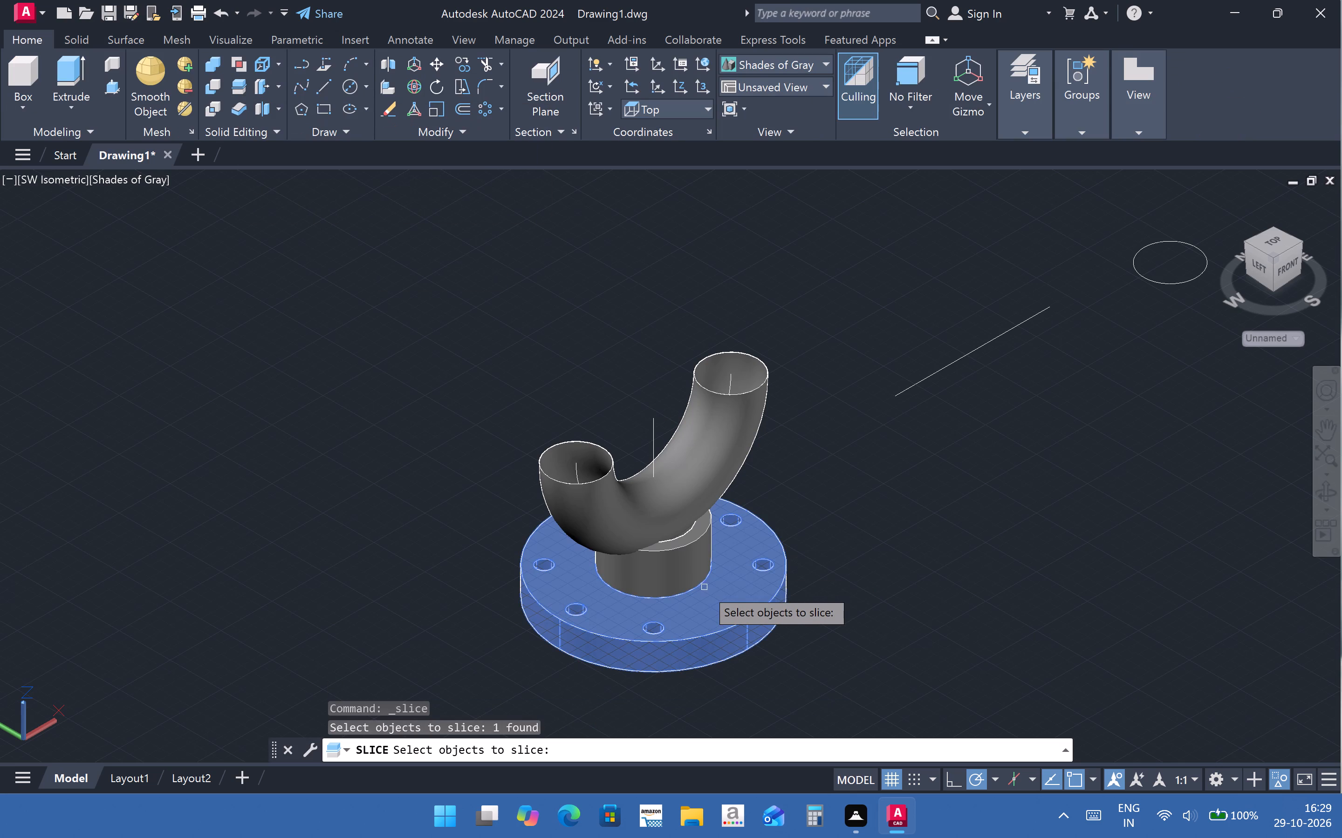
ctrl+click(692, 565)
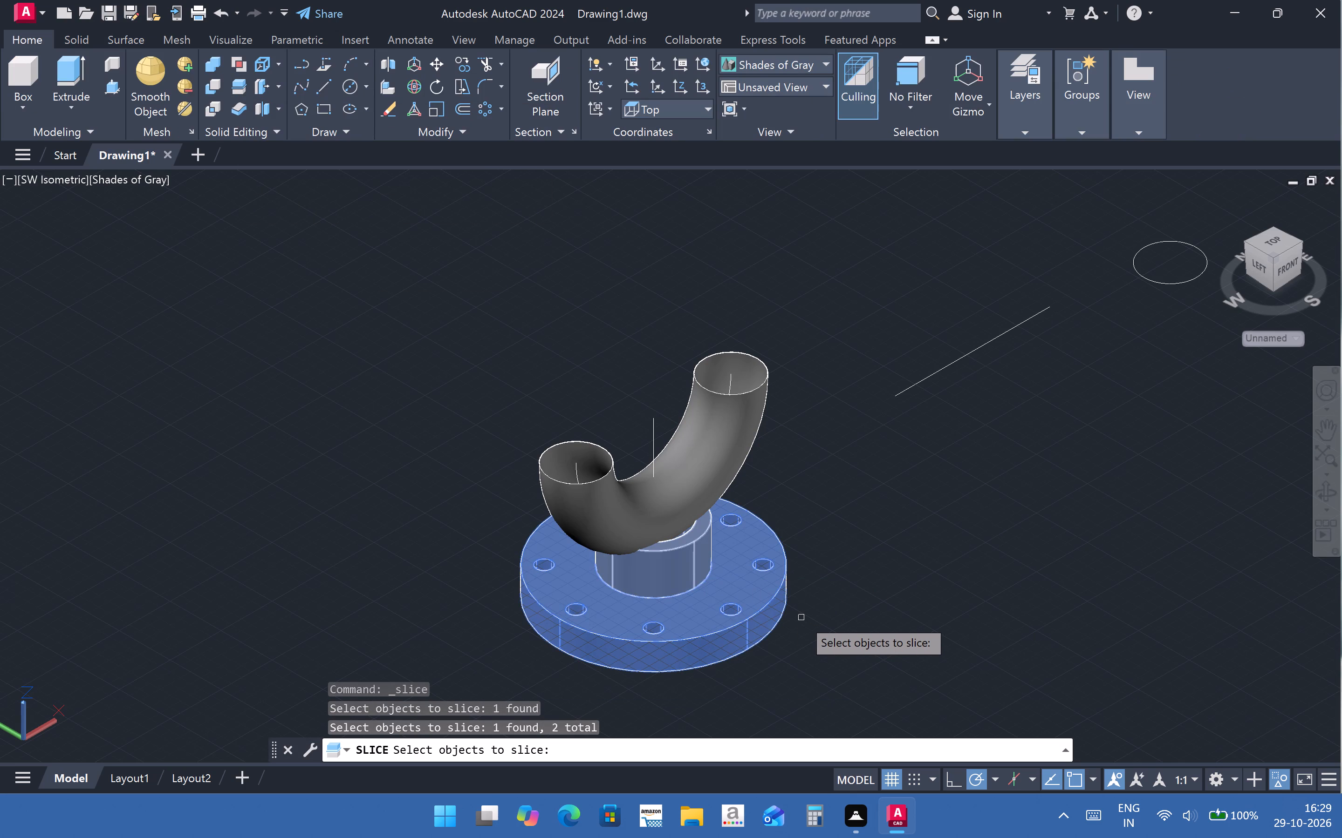
key(Return)
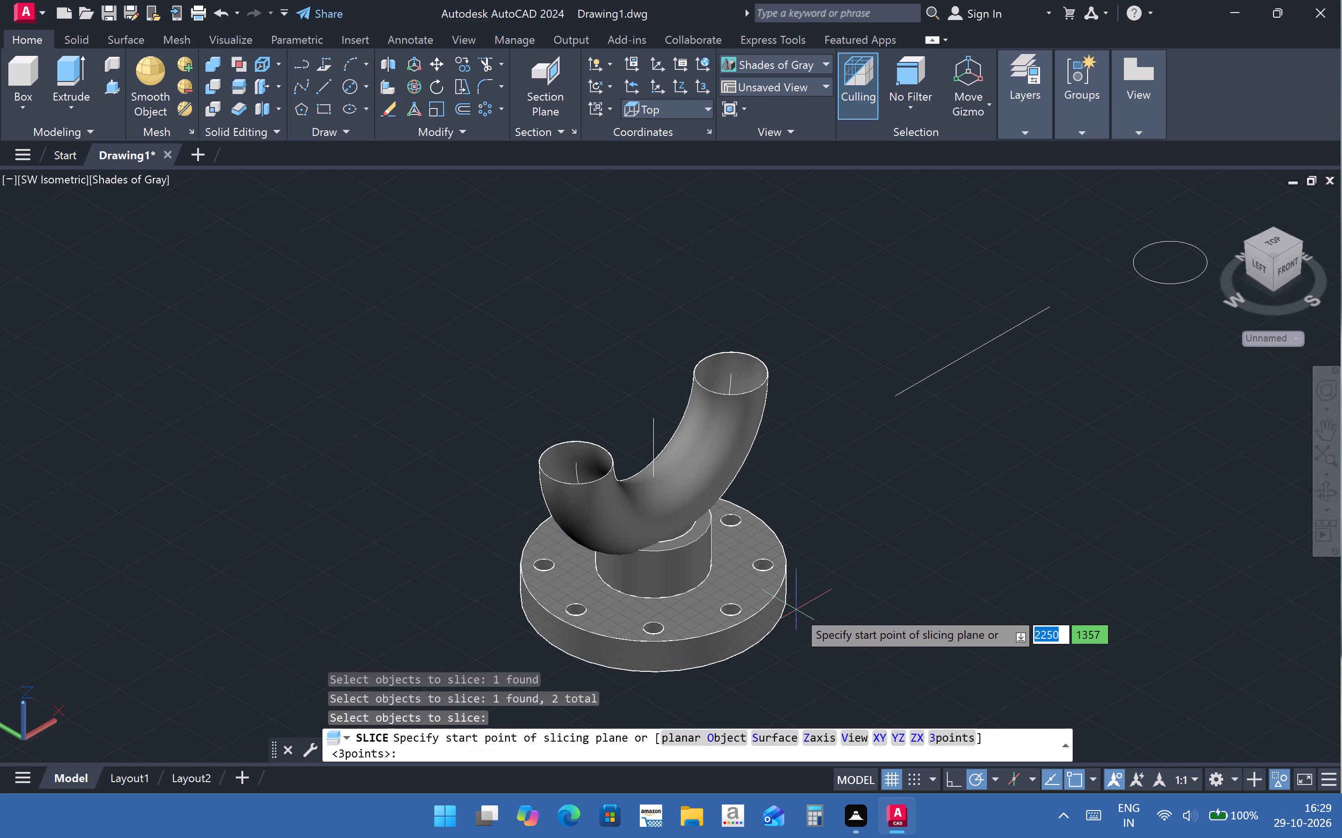
click(787, 740)
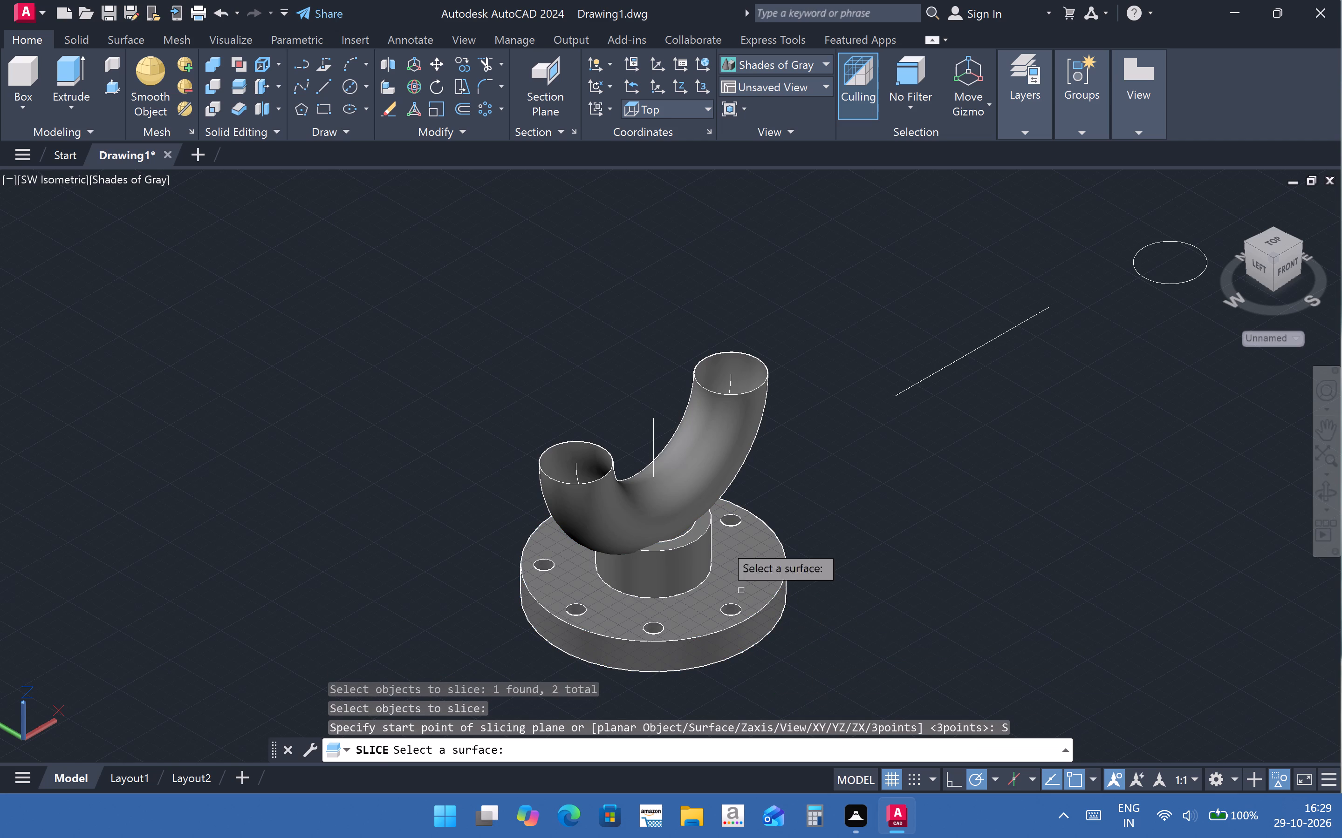
click(680, 487)
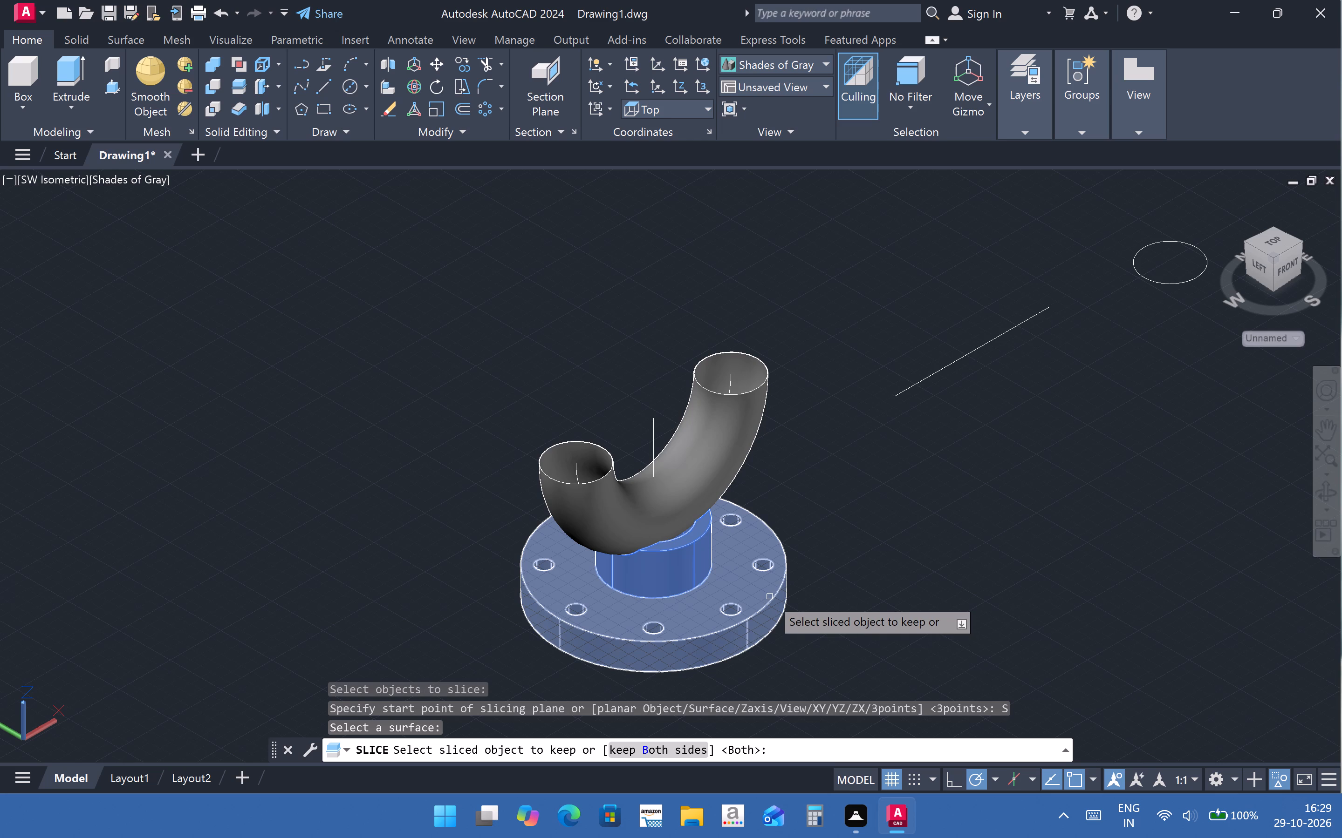
click(678, 557)
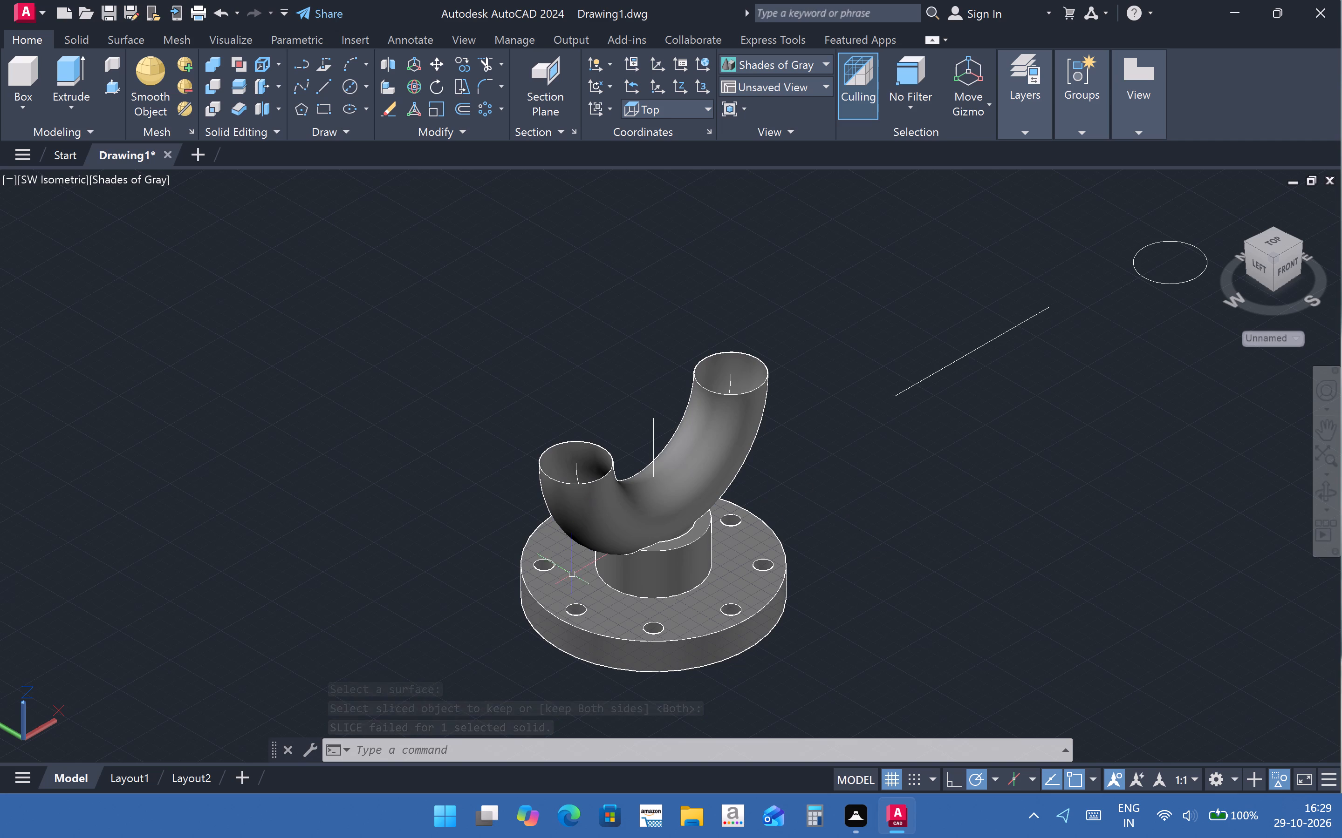
Erase one of the overlapping inner bend surfaces above the flange.
click(666, 494)
right_click(711, 475)
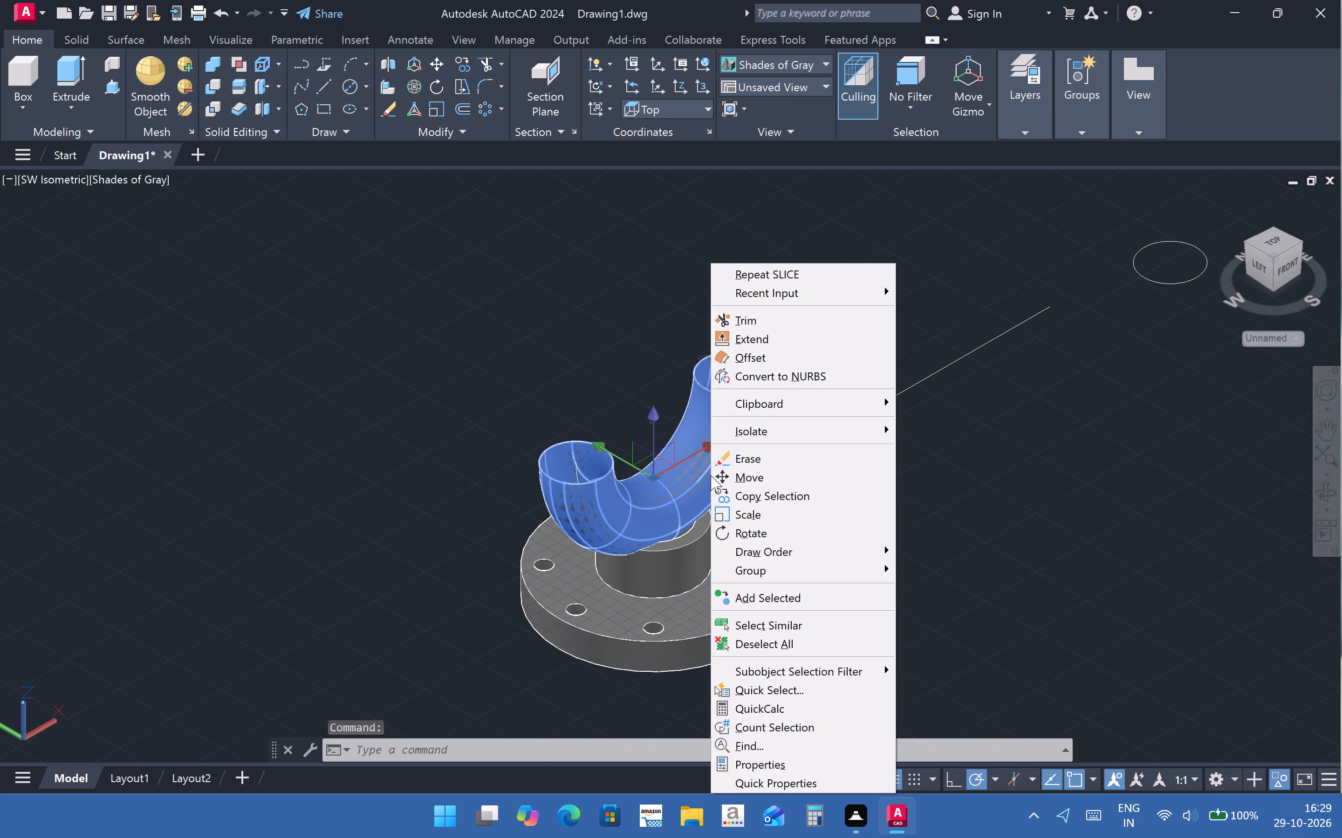
click(728, 464)
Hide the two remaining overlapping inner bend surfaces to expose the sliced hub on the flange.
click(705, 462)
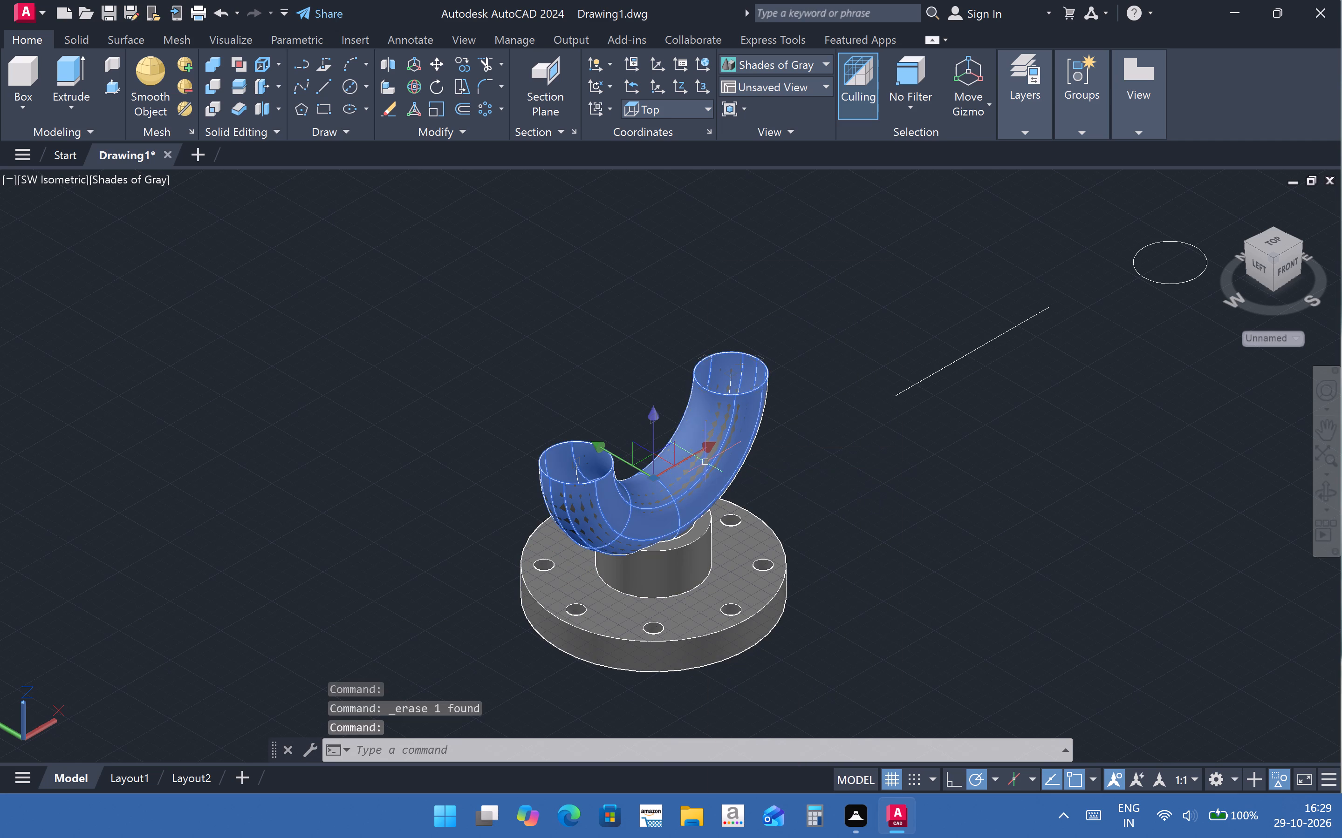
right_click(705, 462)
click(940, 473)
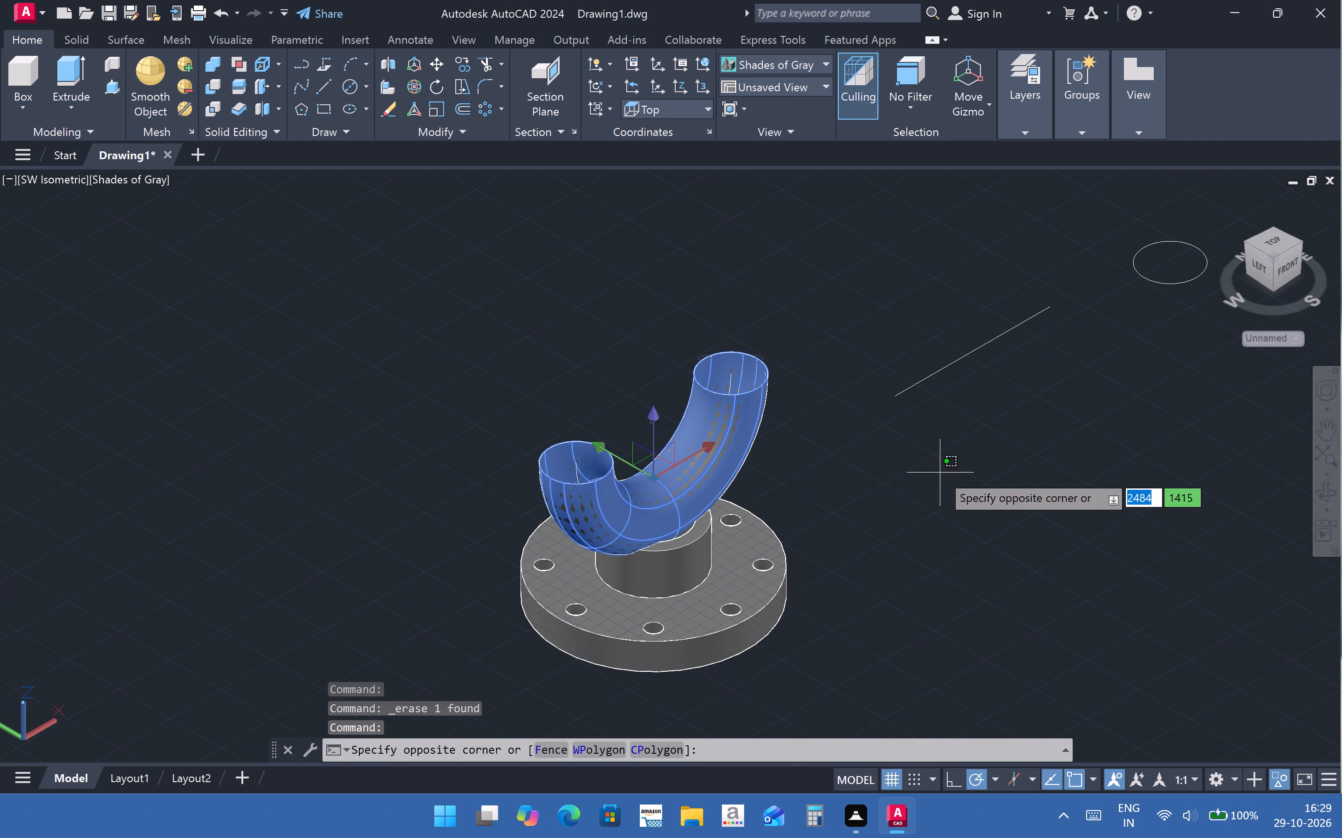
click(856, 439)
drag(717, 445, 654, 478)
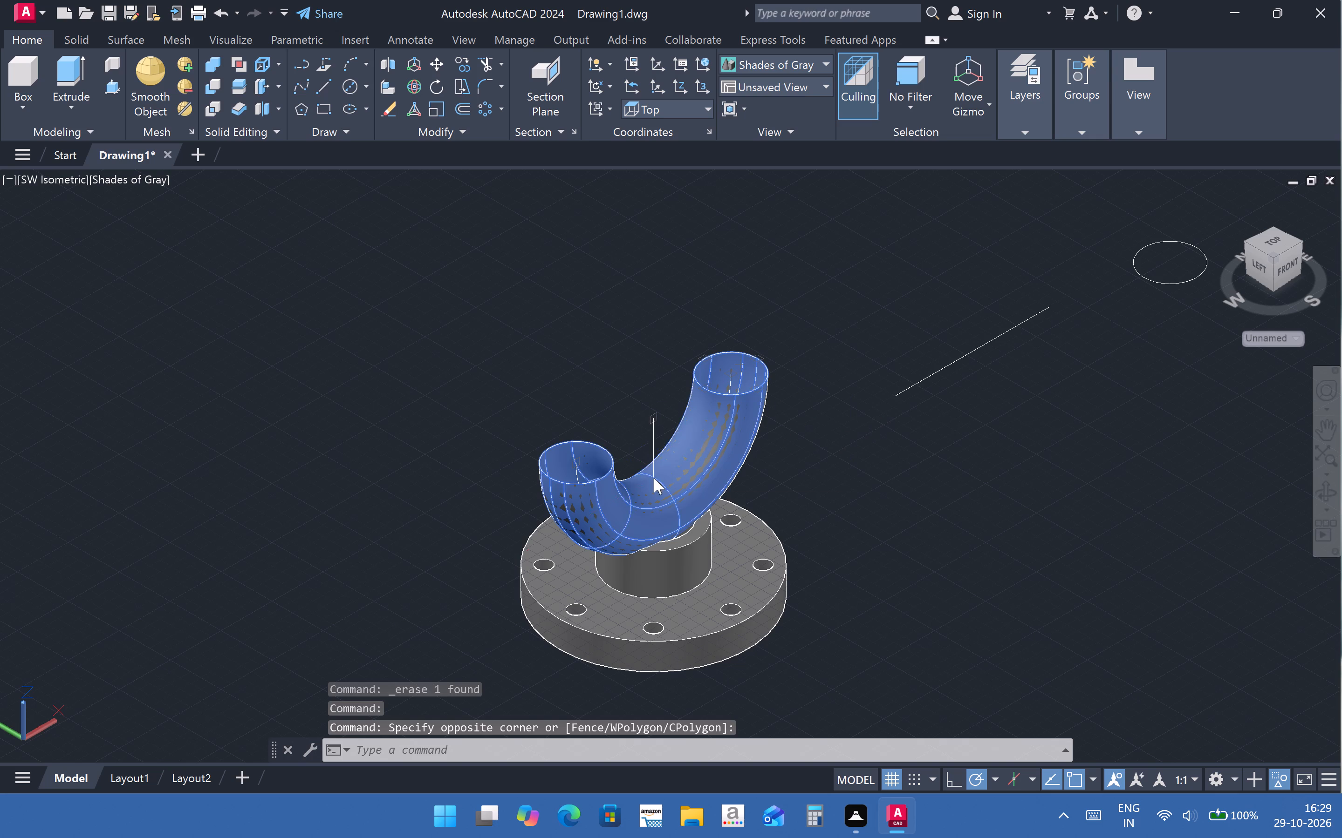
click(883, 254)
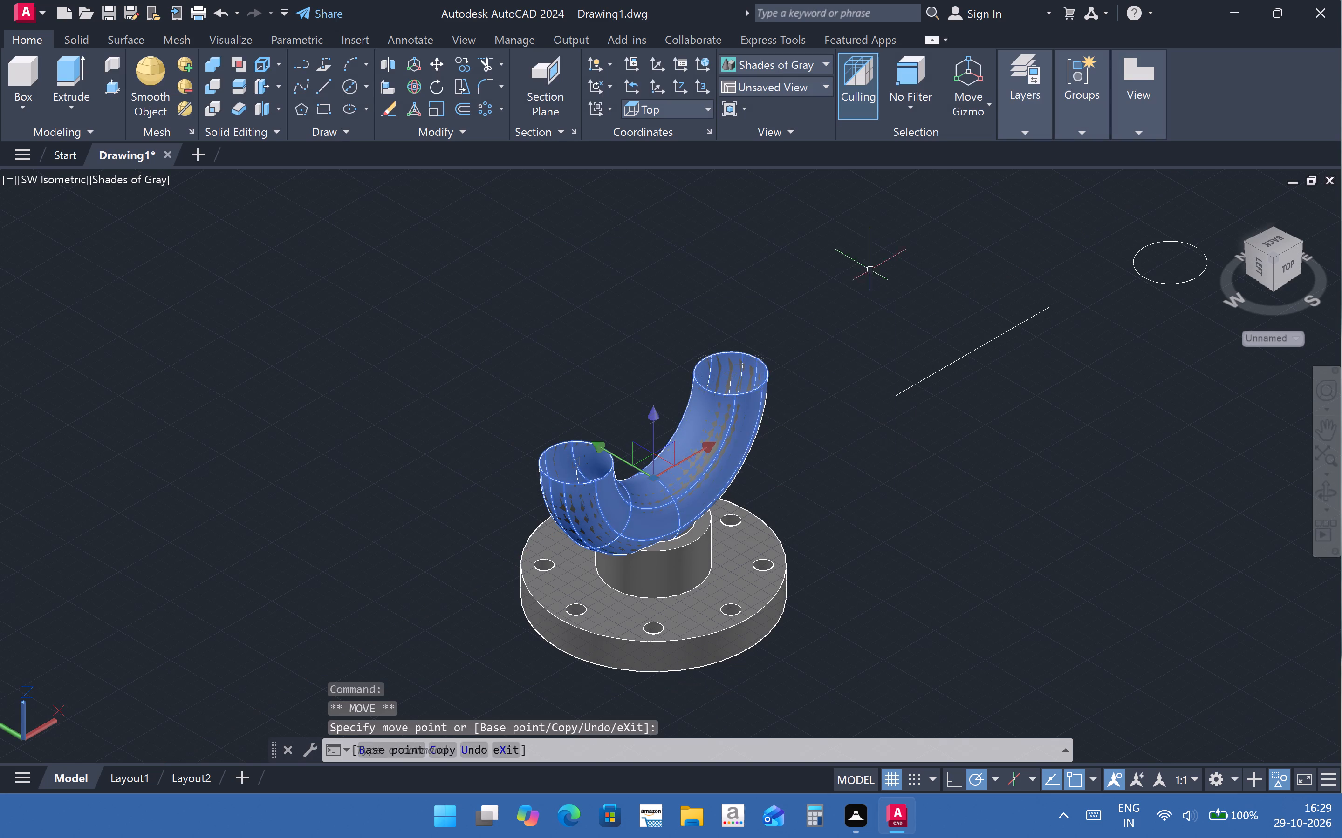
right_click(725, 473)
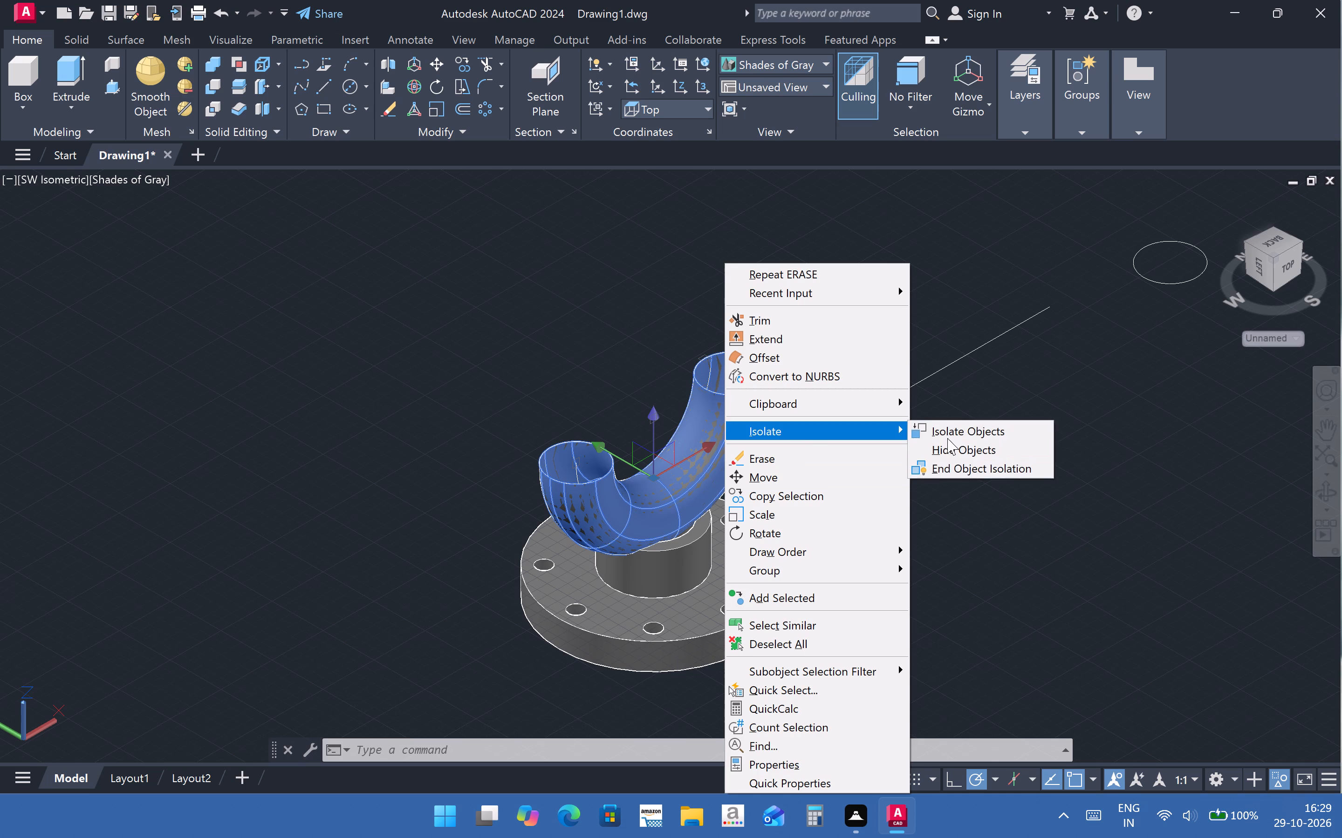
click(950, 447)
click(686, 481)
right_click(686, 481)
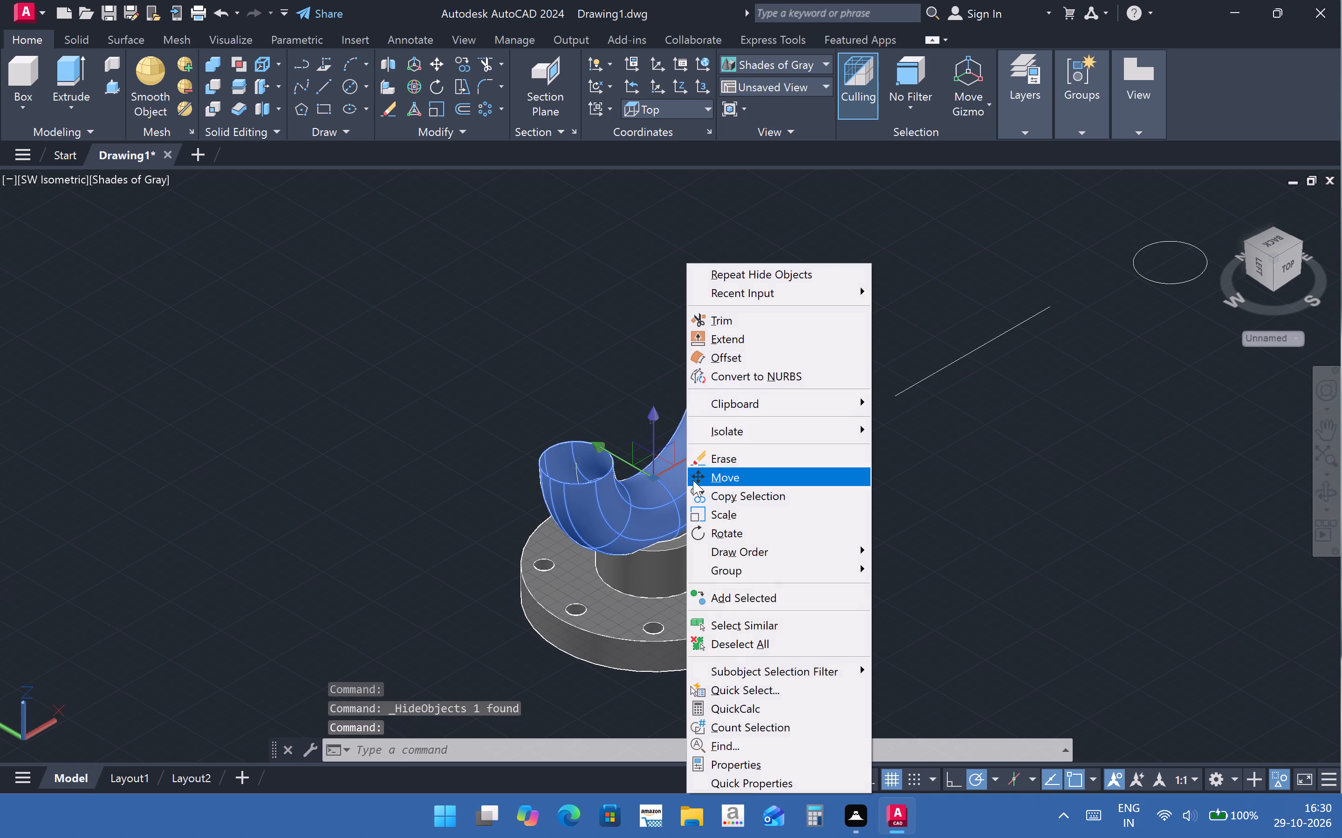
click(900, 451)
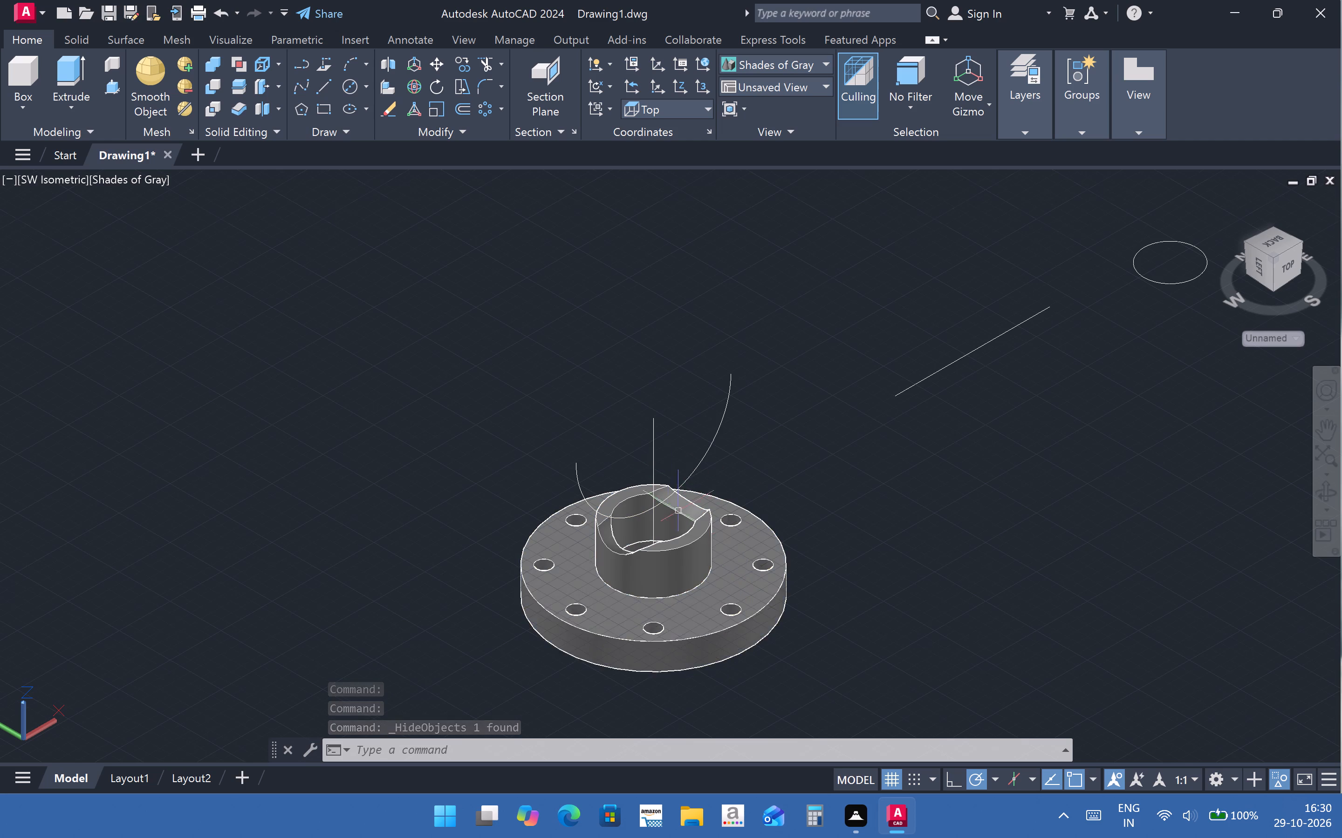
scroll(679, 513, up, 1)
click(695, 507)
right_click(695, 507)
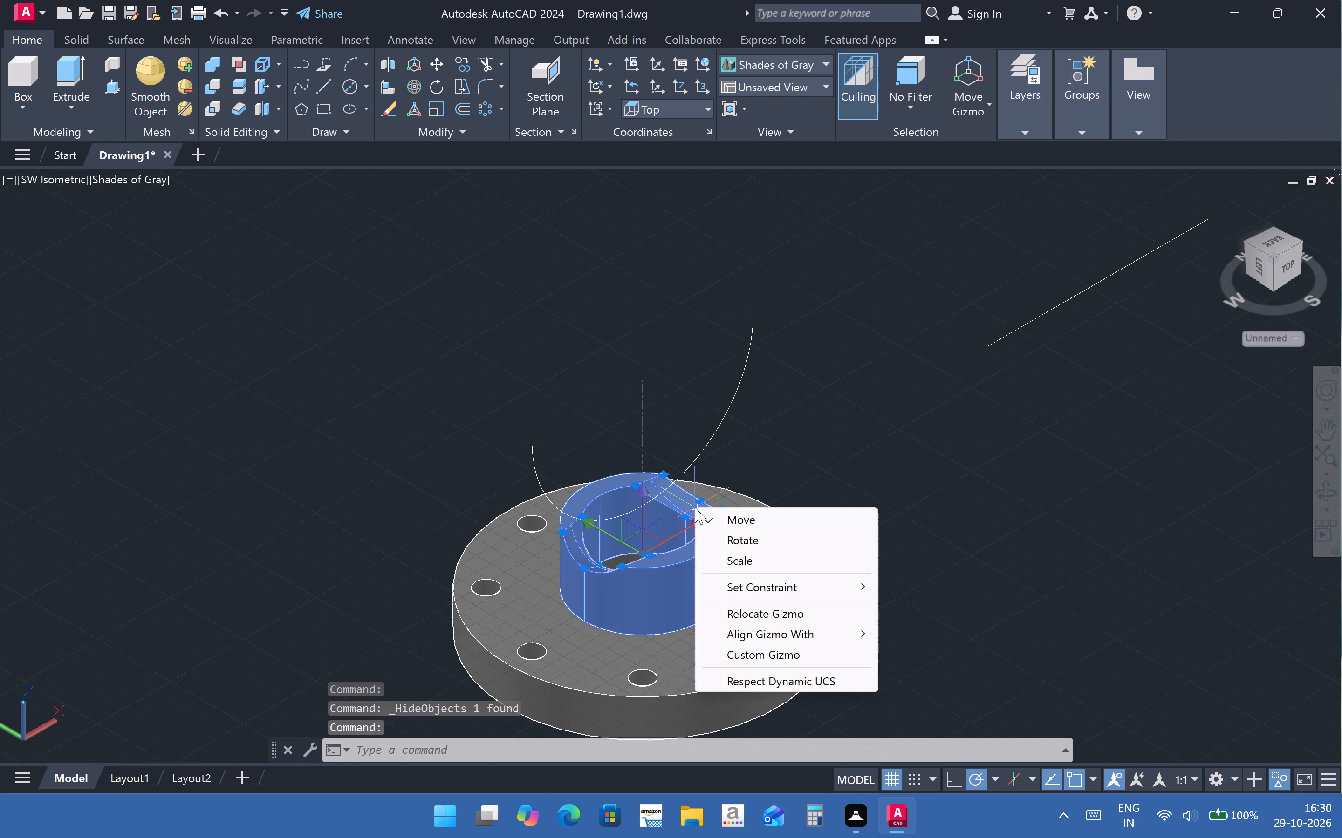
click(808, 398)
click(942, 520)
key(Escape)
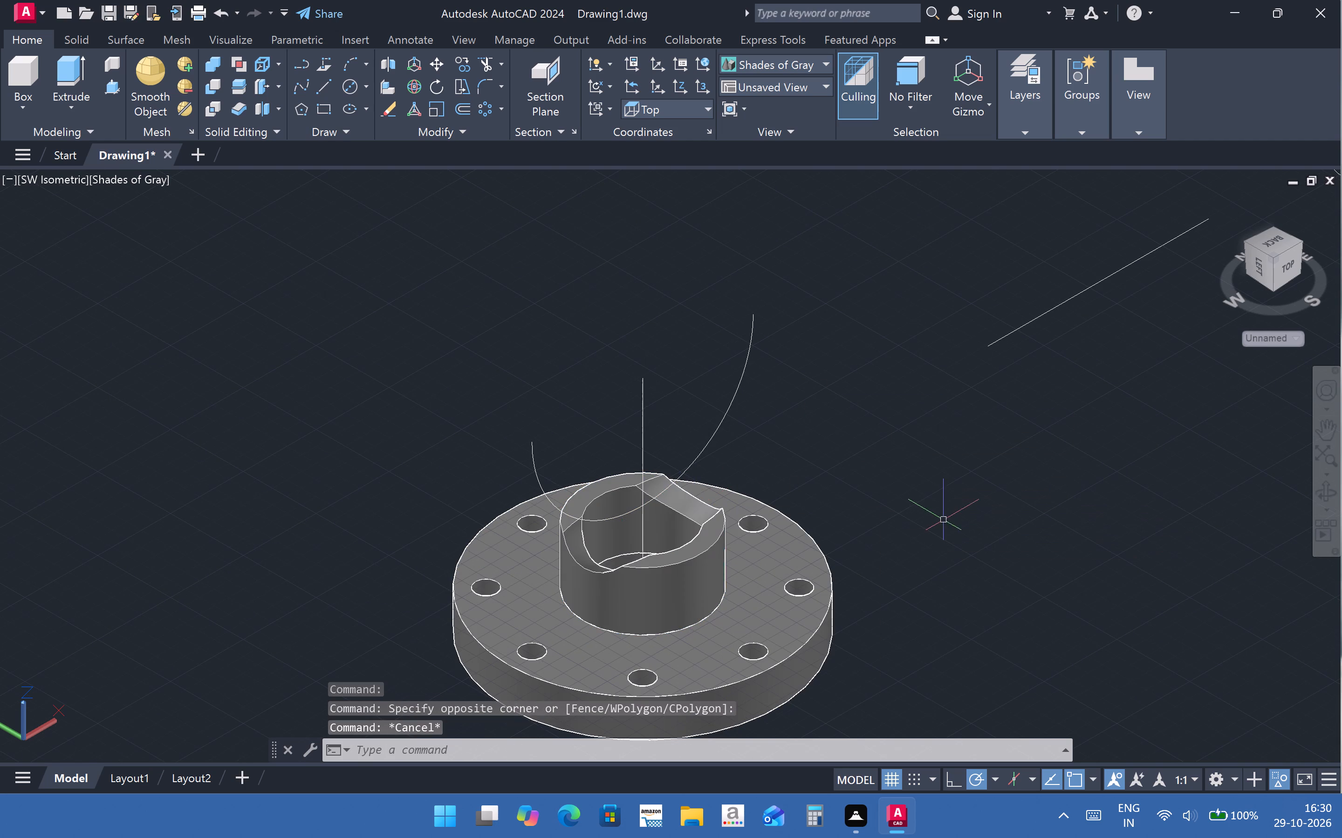
End object isolation to bring back the outer bend solid and the other hidden objects.
scroll(470, 505, down, 1)
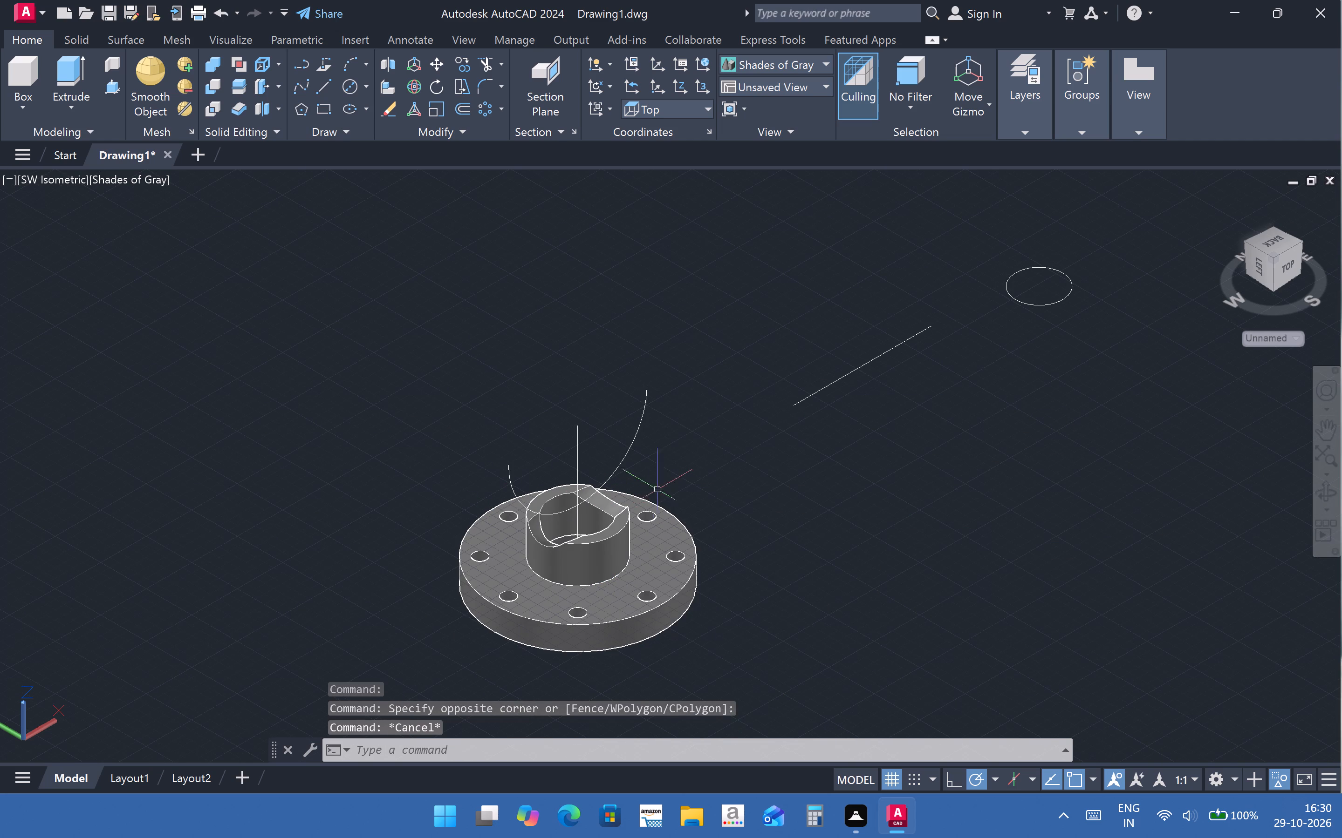
right_click(662, 479)
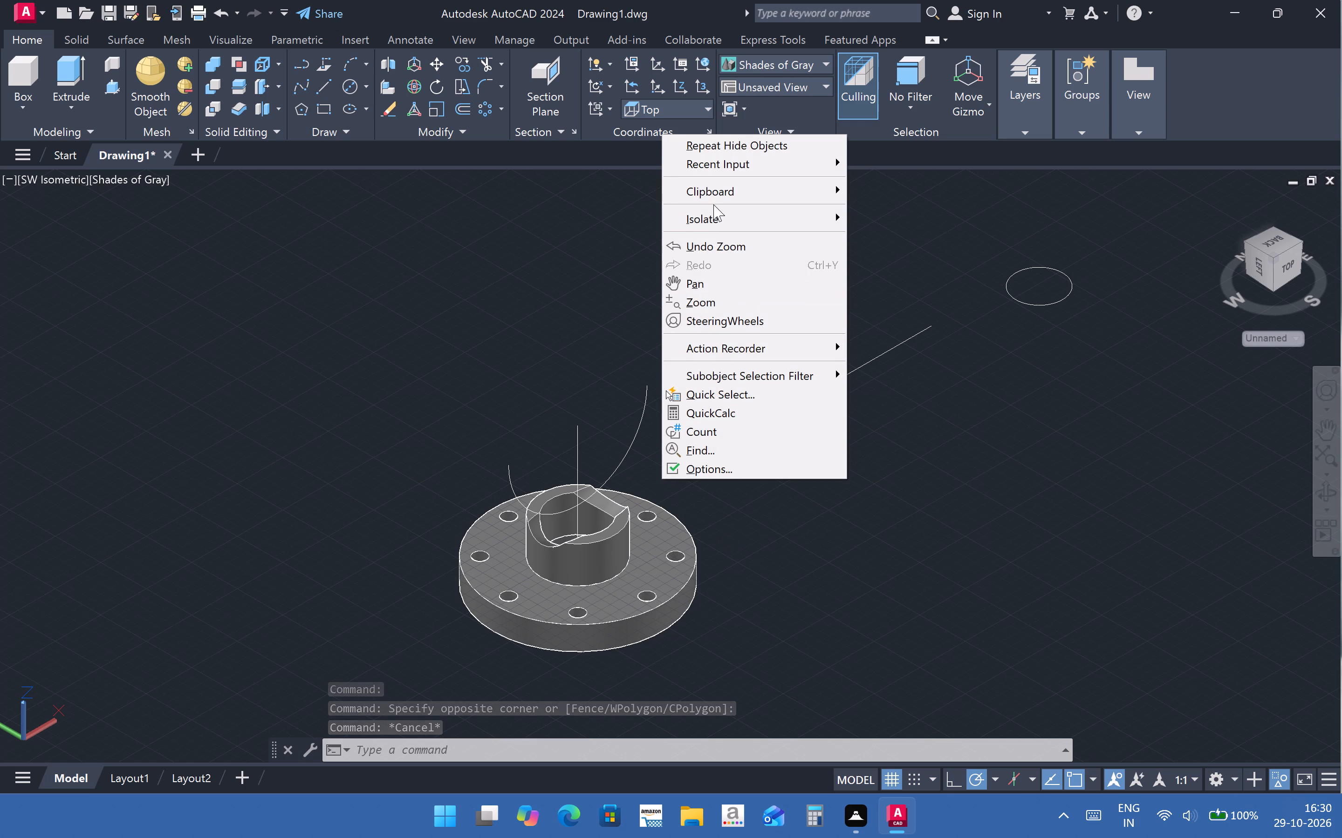
click(943, 257)
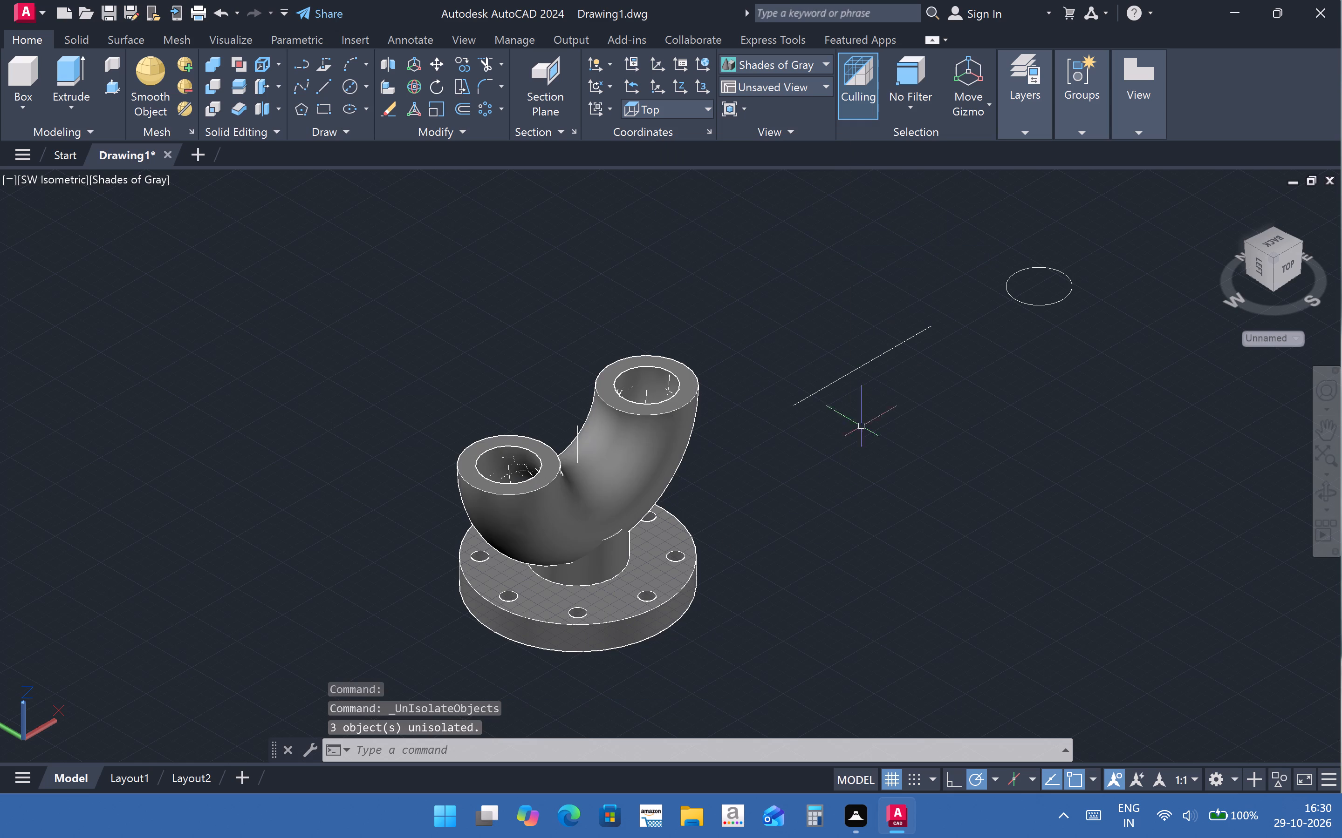
Examine the joint between the restored bend solid and the flange hub from close up and from a distance.
click(918, 635)
key(Escape)
key(Escape)
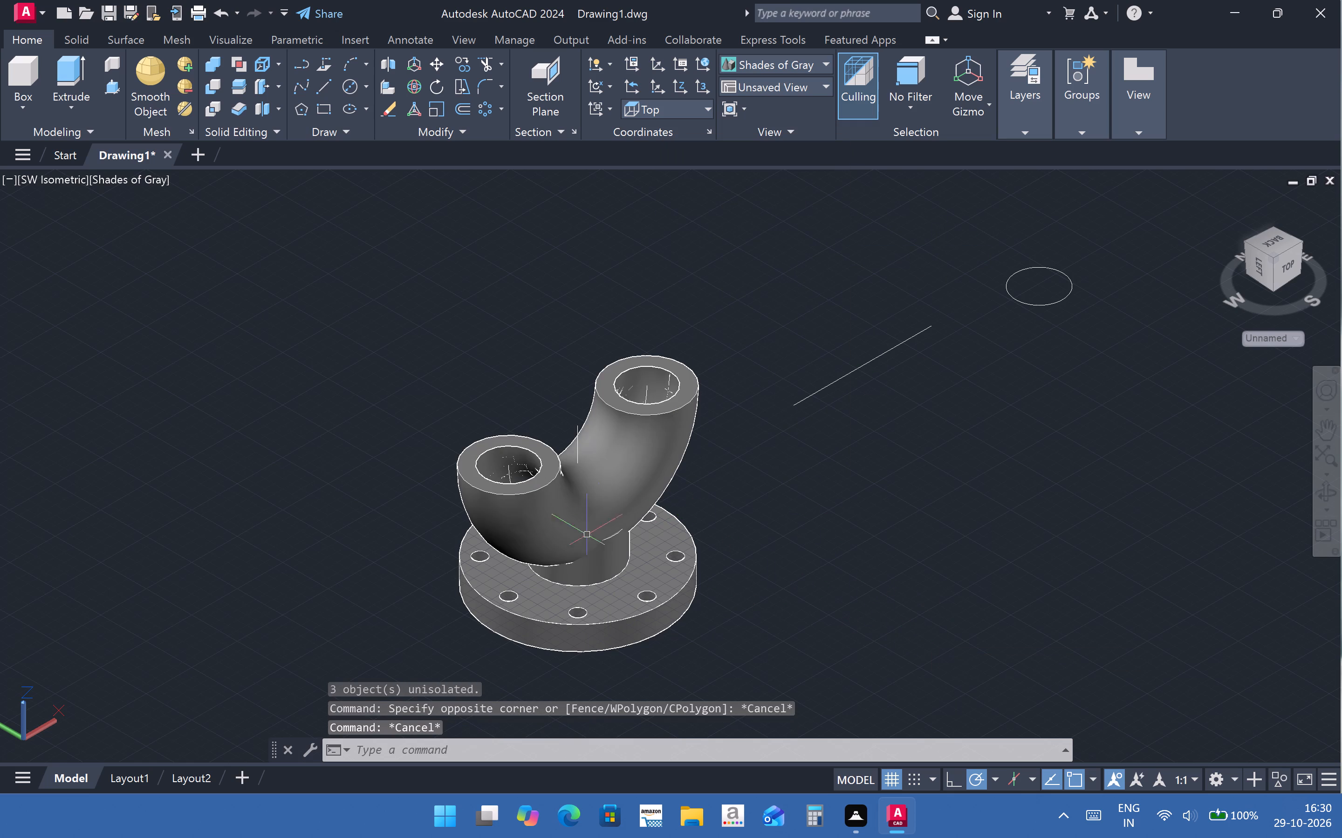
scroll(579, 552, down, 4)
scroll(580, 552, up, 9)
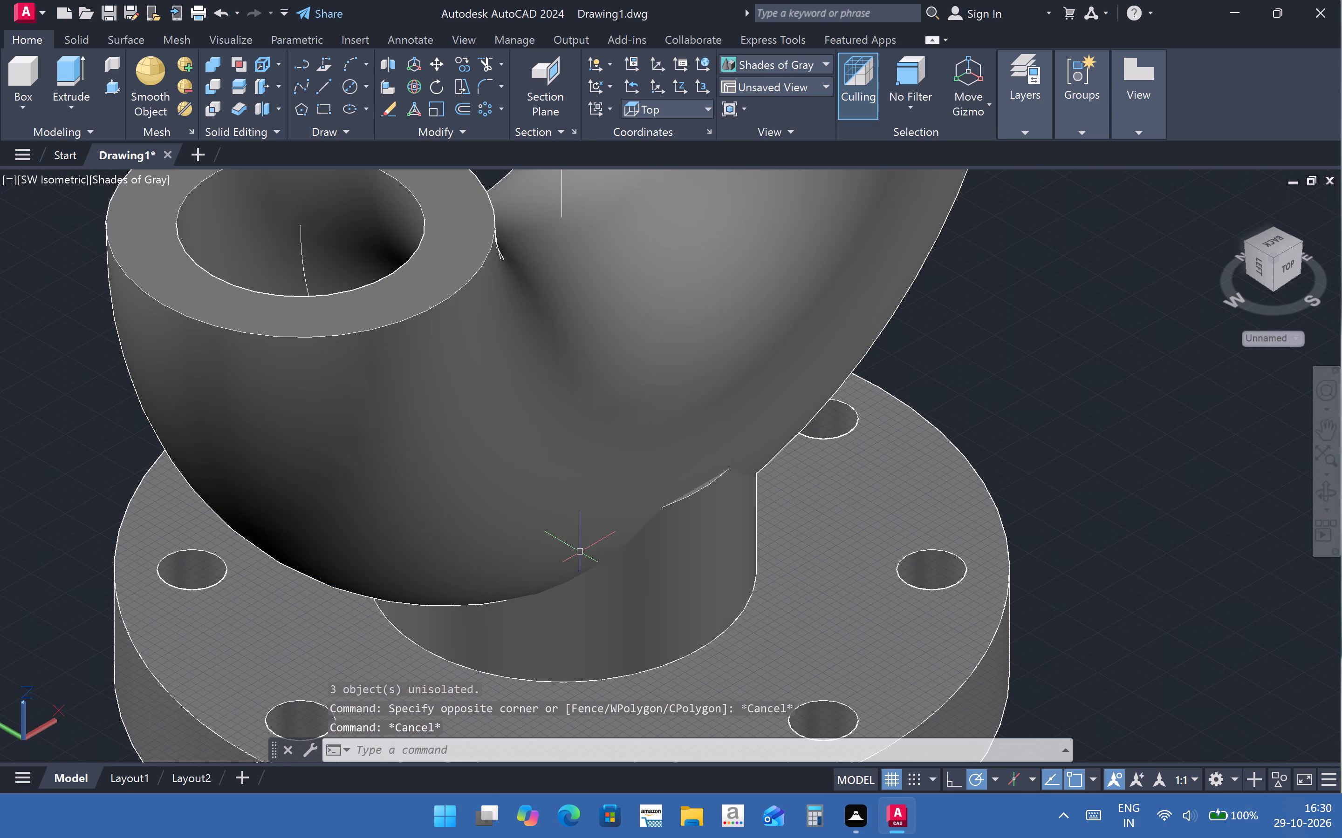
scroll(580, 552, down, 2)
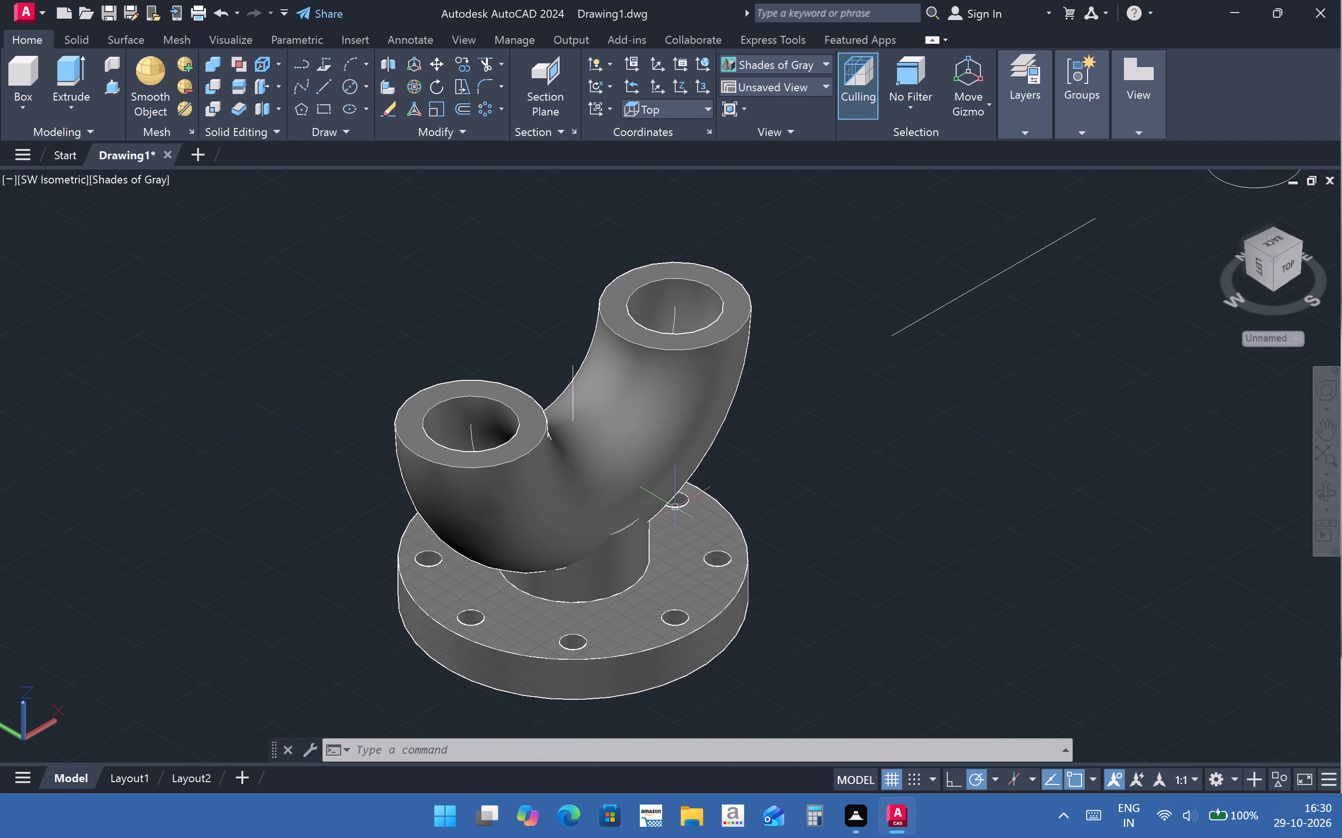
scroll(615, 480, down, 2)
scroll(542, 489, up, 1)
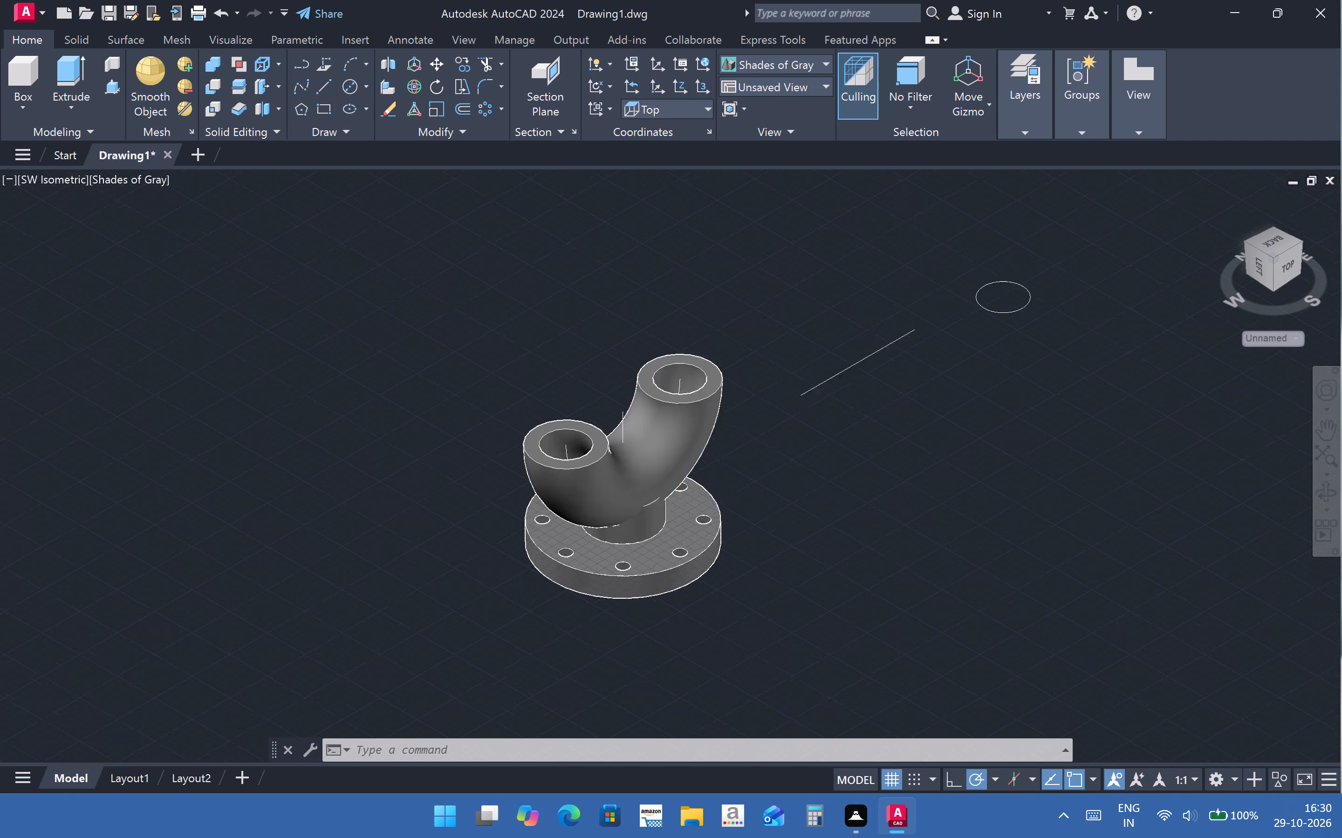
scroll(542, 489, up, 4)
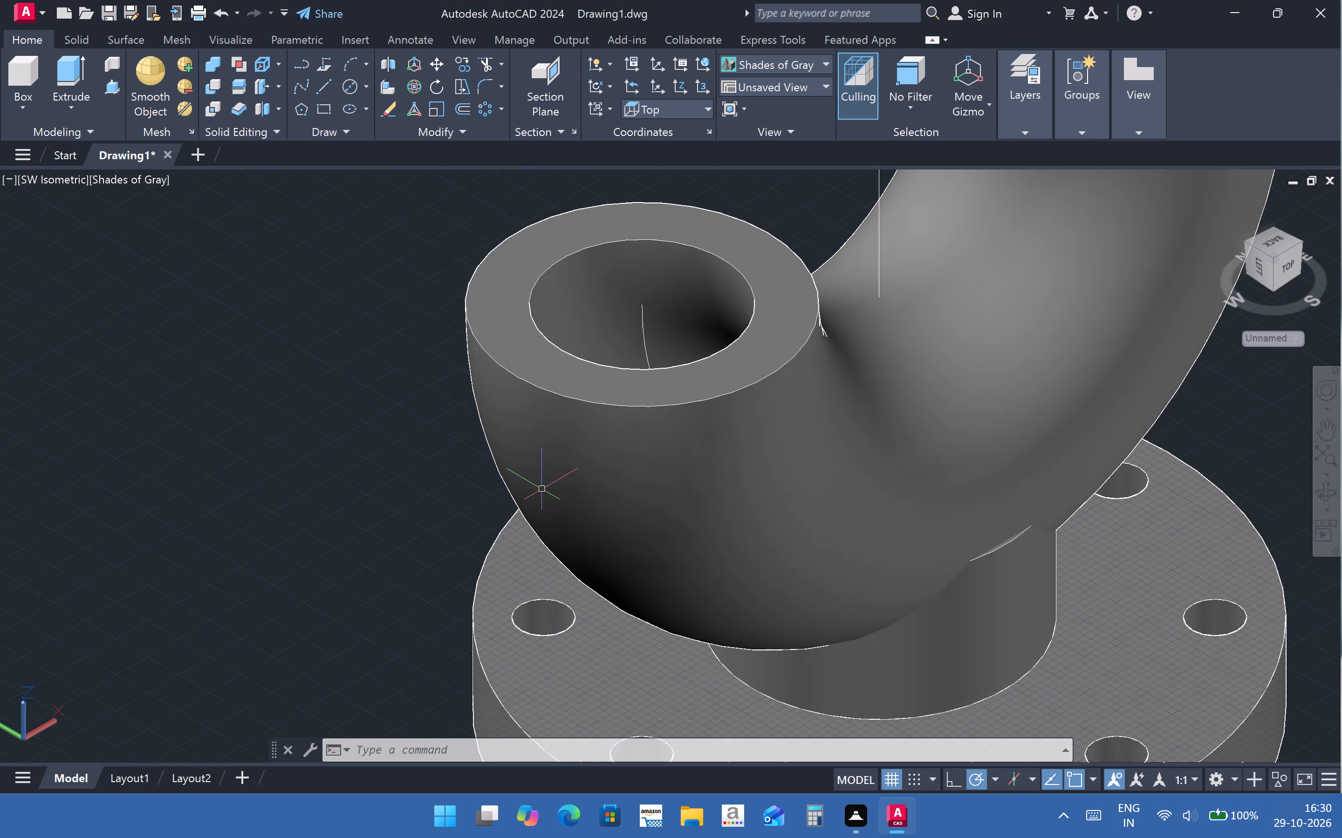
scroll(697, 508, down, 3)
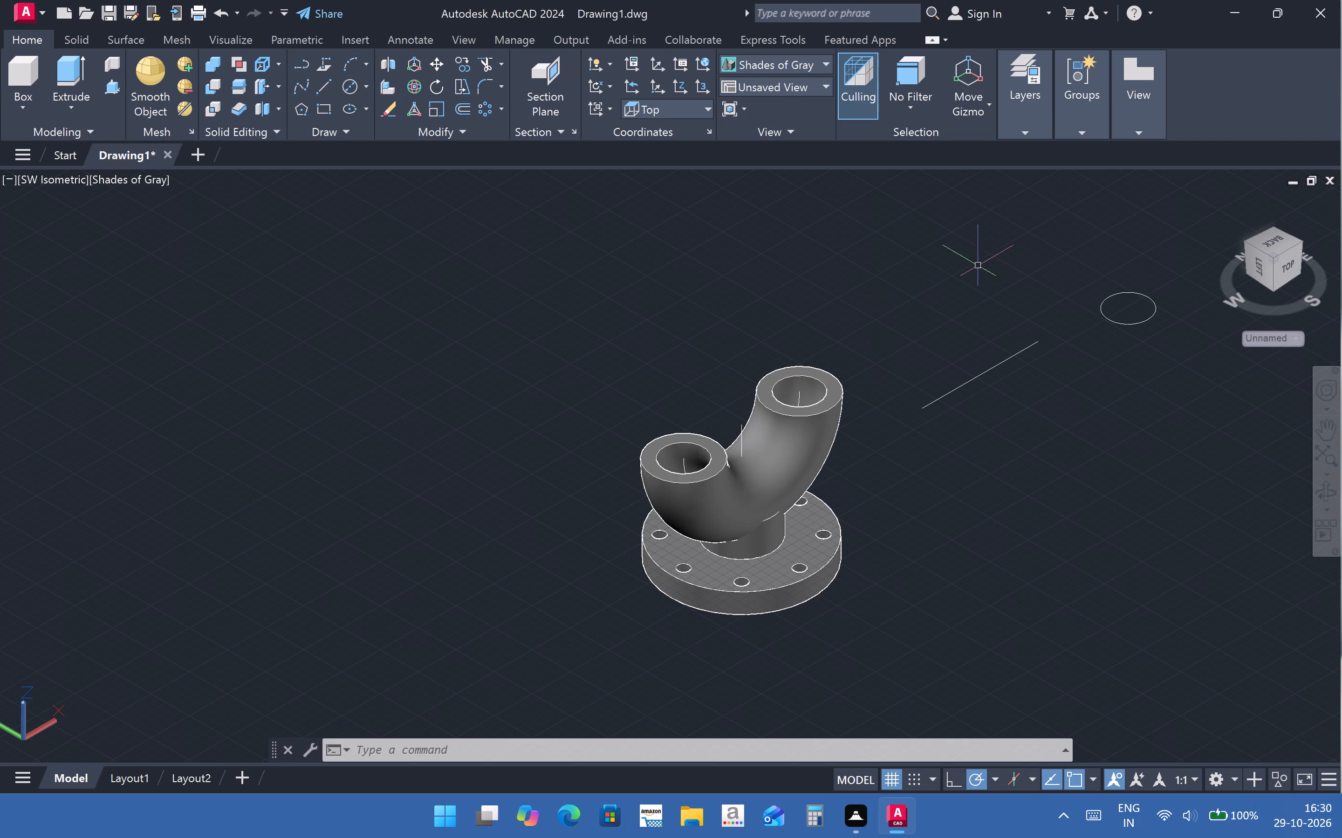
Erase the two loose collinear line segments lying between the flanged bend and the separate circle.
drag(946, 250, 1055, 568)
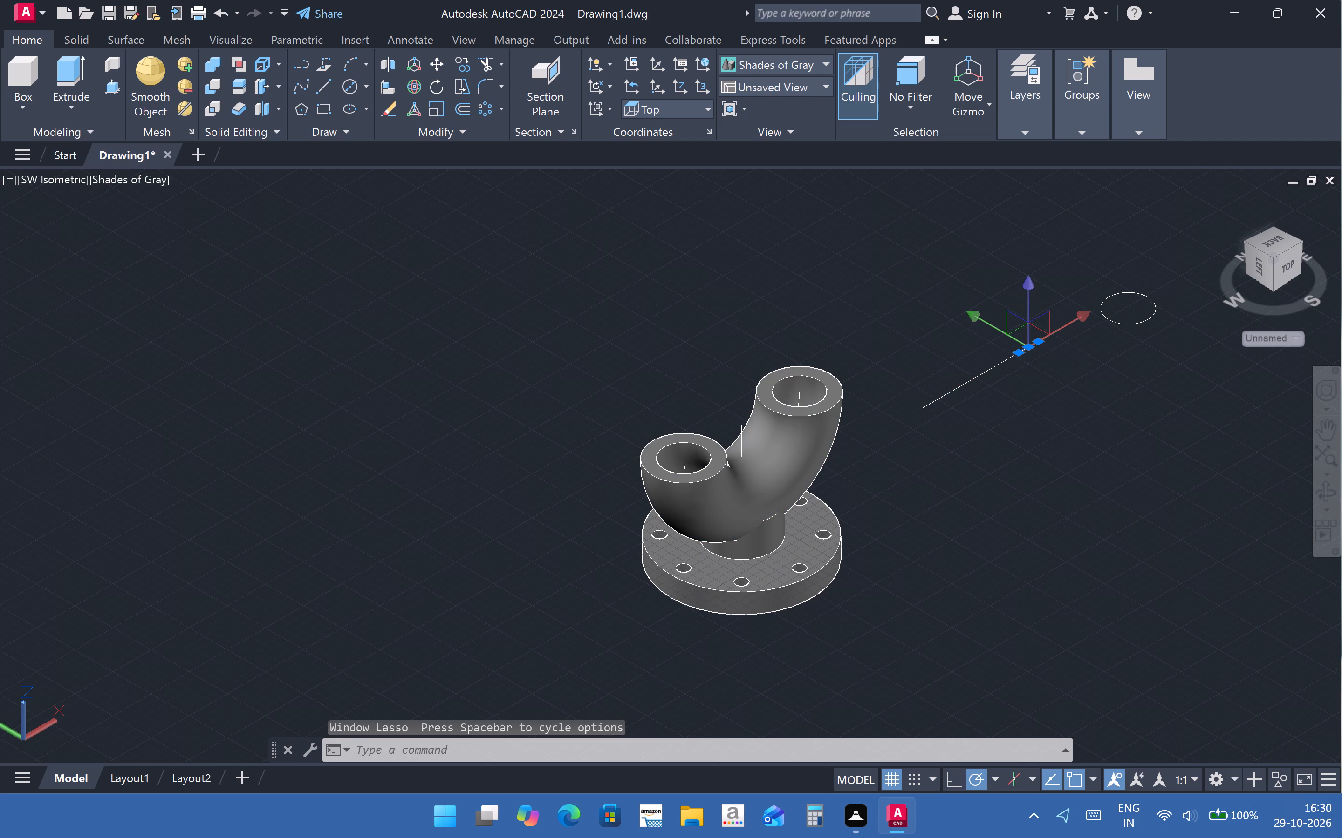
click(951, 389)
key(Delete)
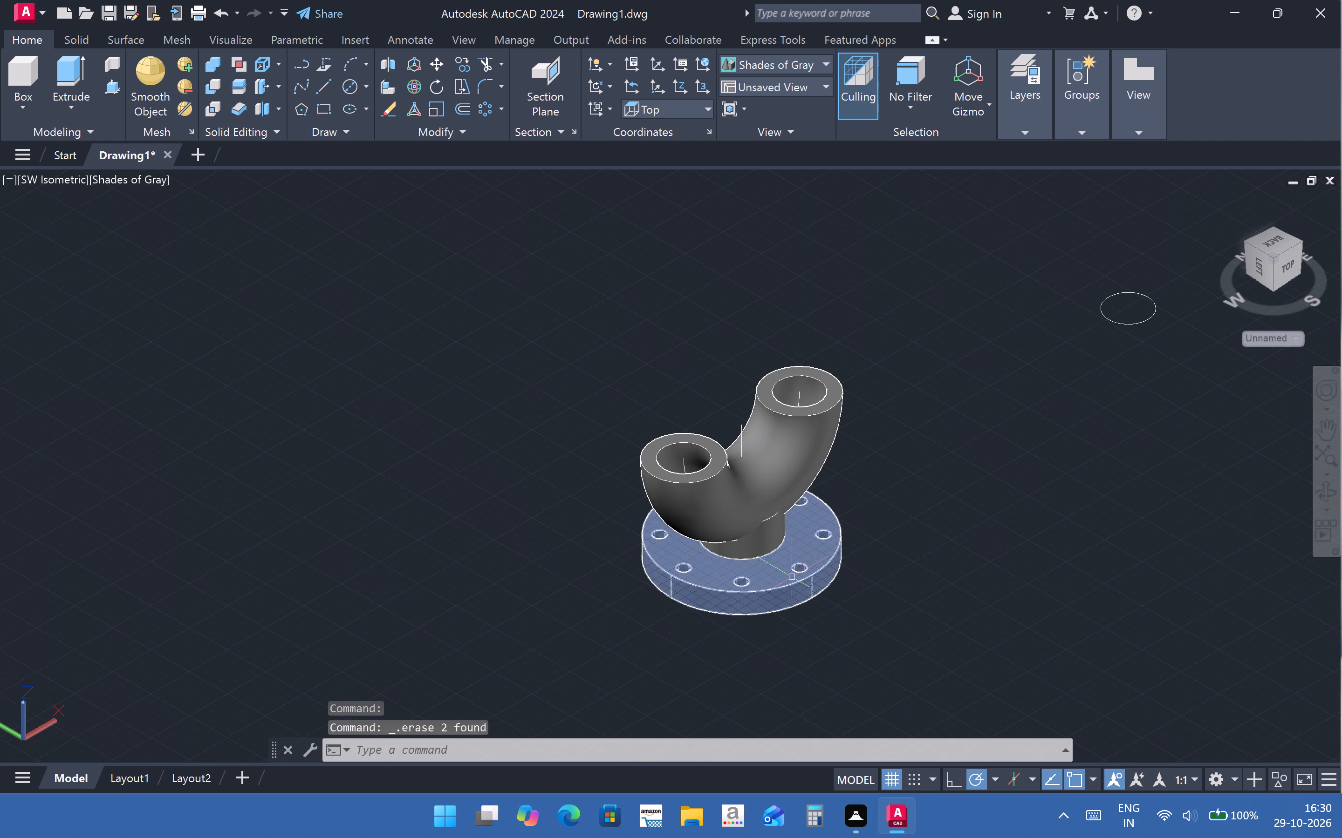
Hide the outer bend solid to expose the inner bend surfaces above the flange hub.
scroll(807, 609, up, 1)
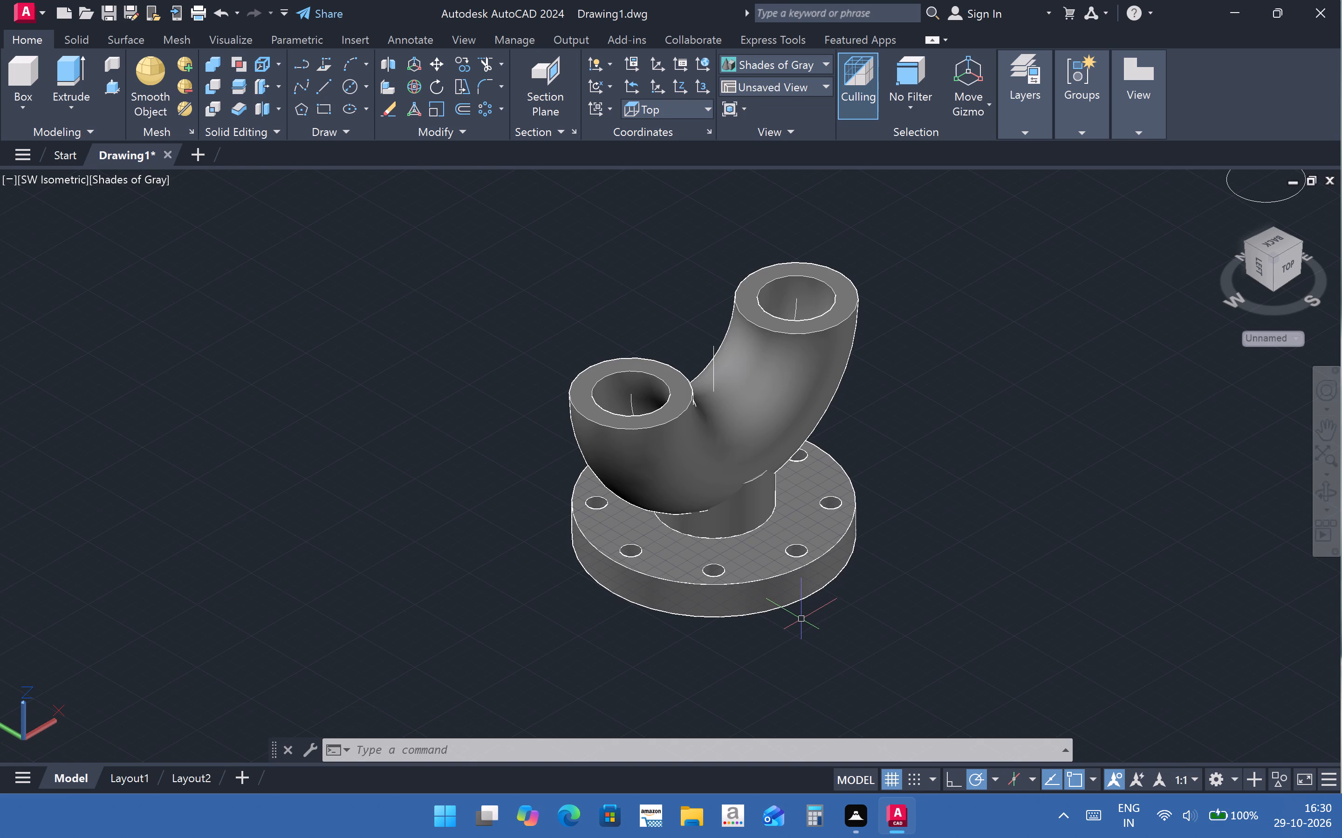
scroll(681, 436, up, 1)
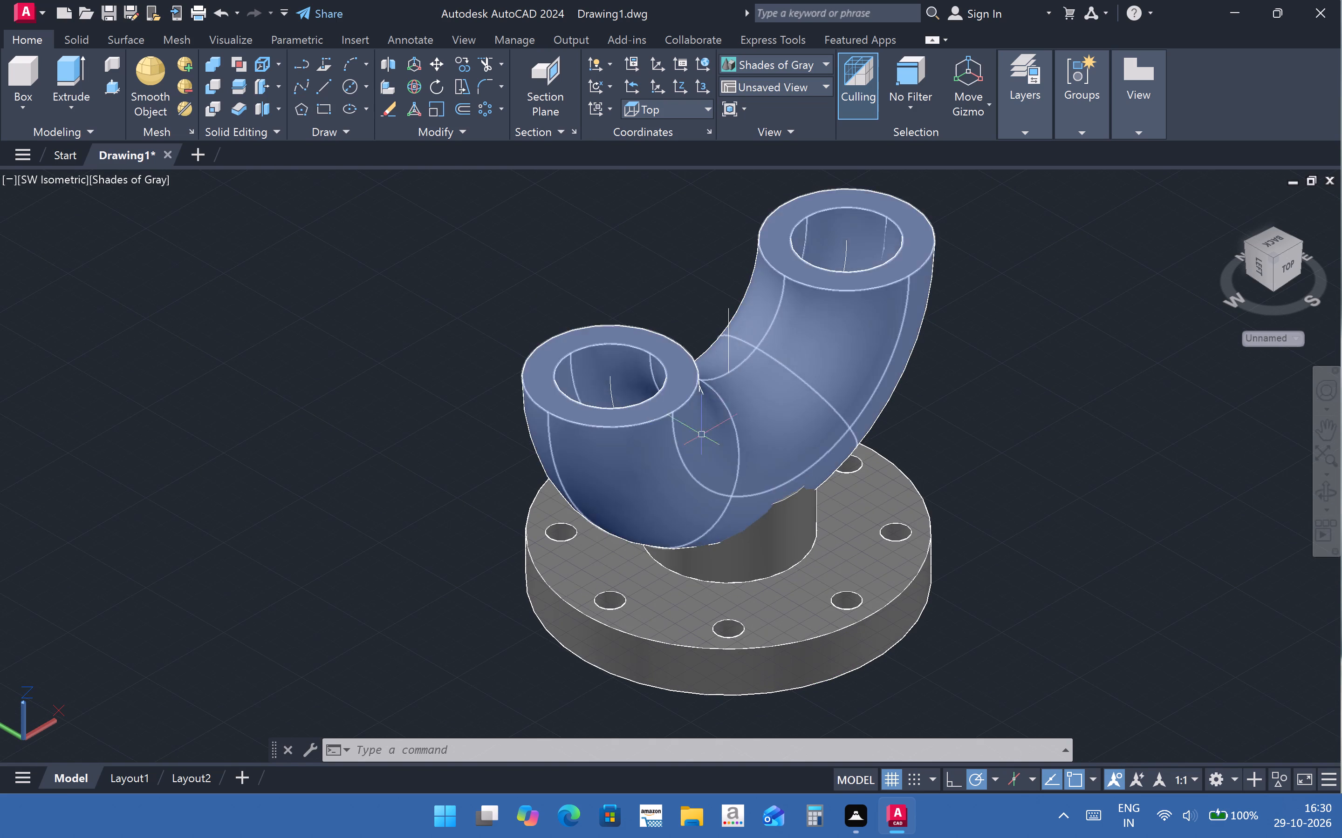
click(755, 430)
right_click(775, 413)
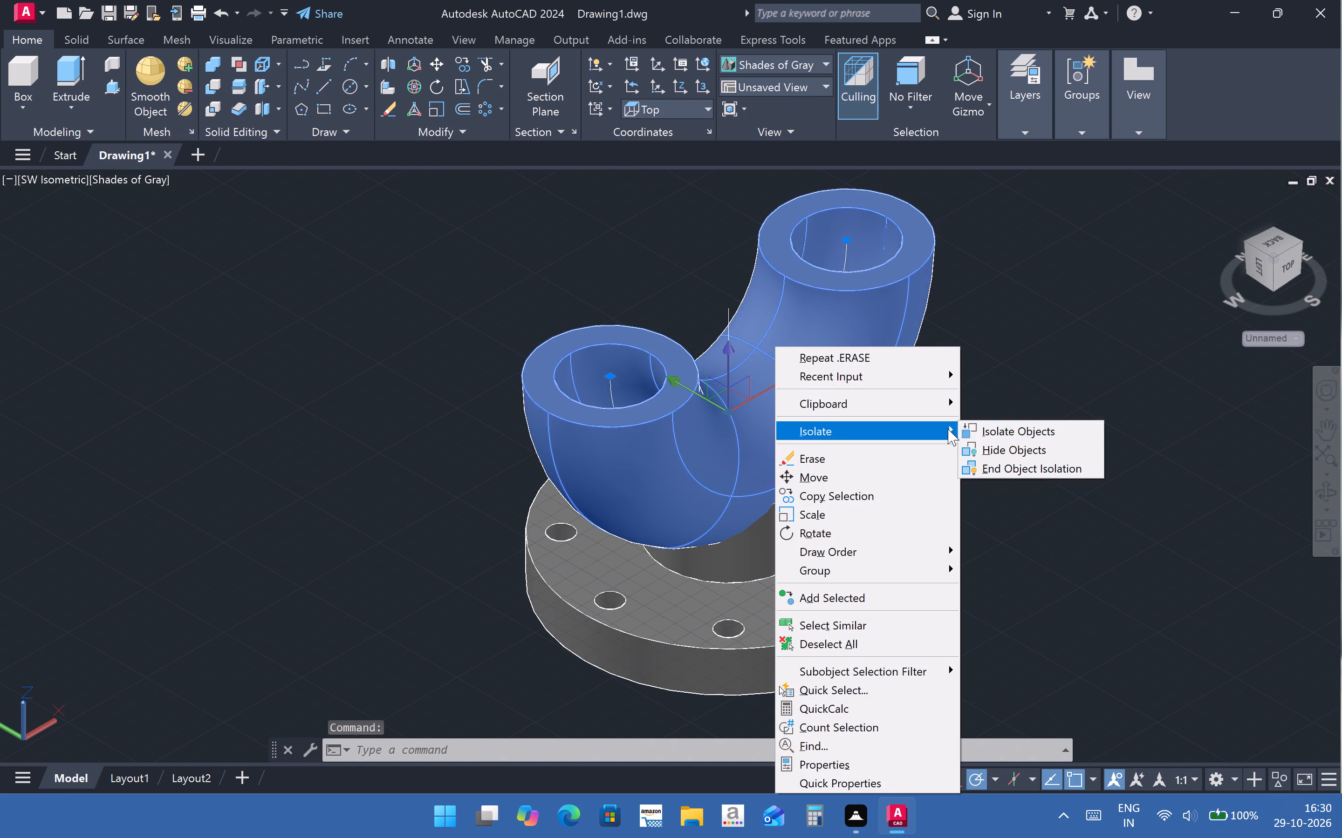
click(983, 445)
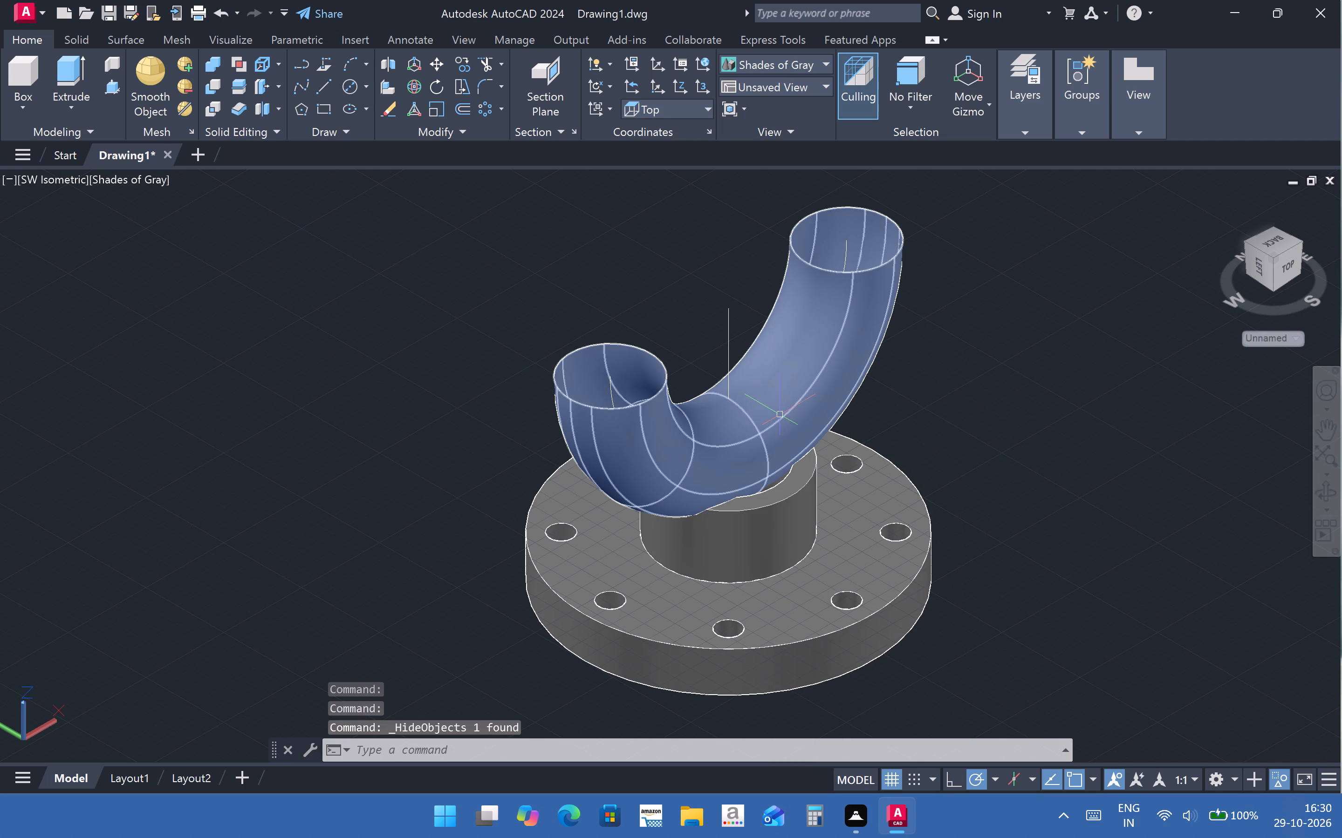
Erase the two remaining overlapping inner bend surfaces above the flange hub.
click(780, 415)
right_click(780, 415)
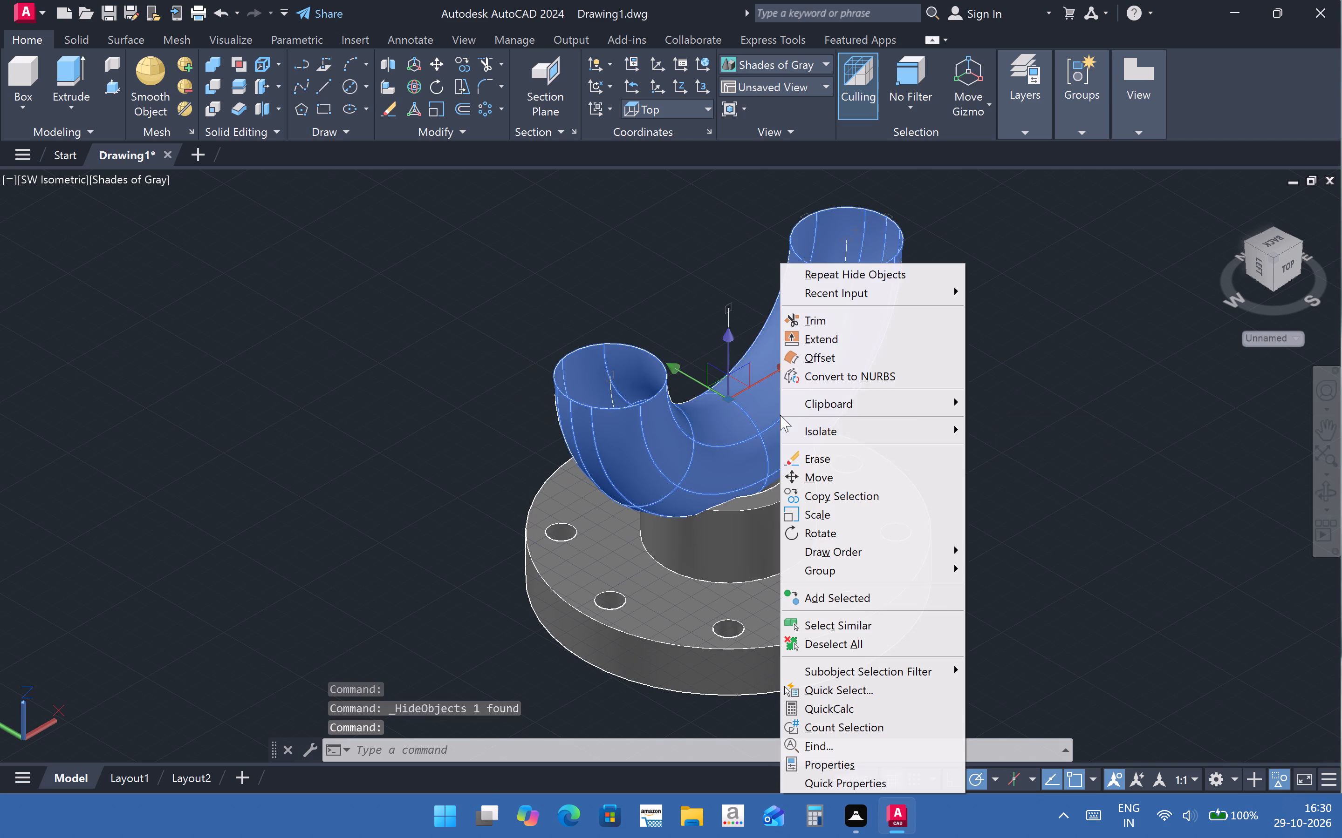
click(842, 458)
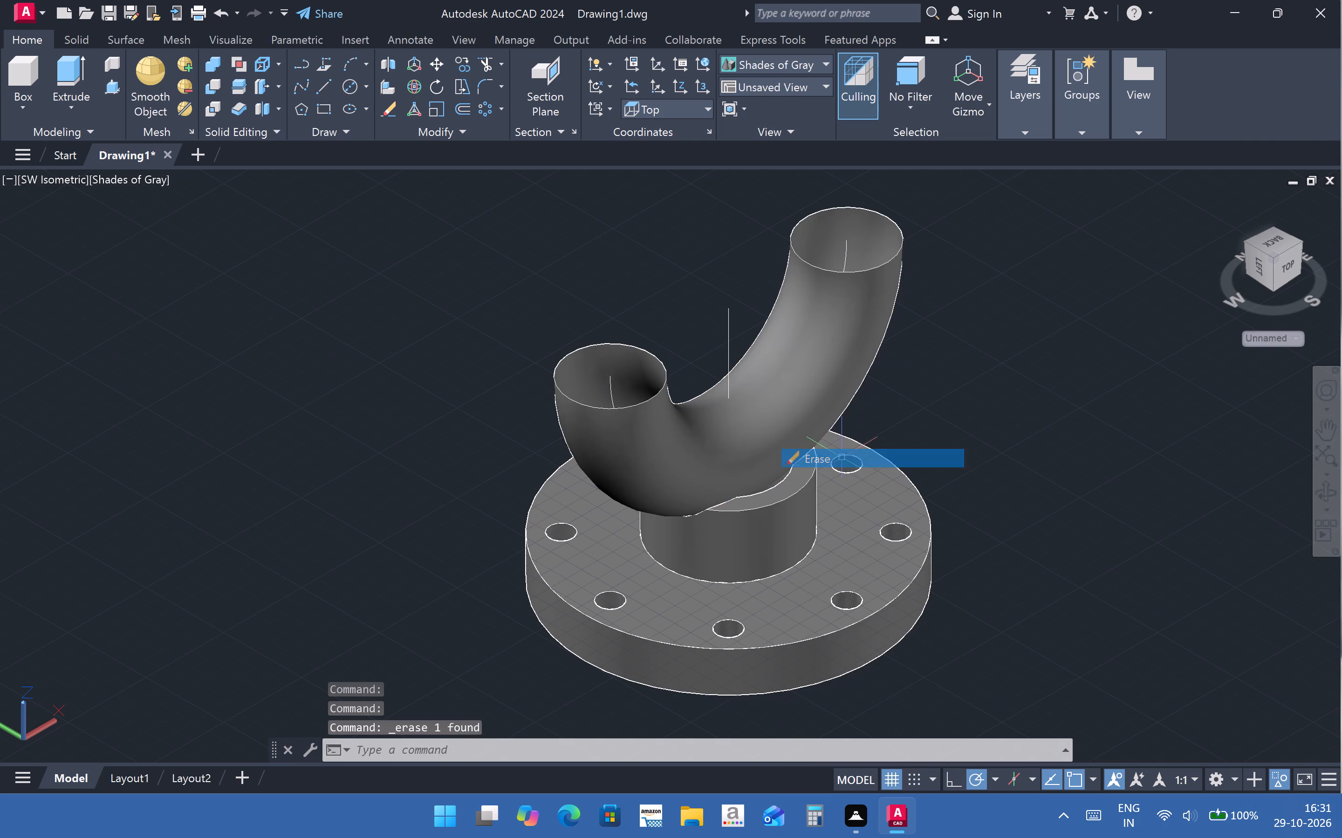
click(783, 436)
right_click(783, 436)
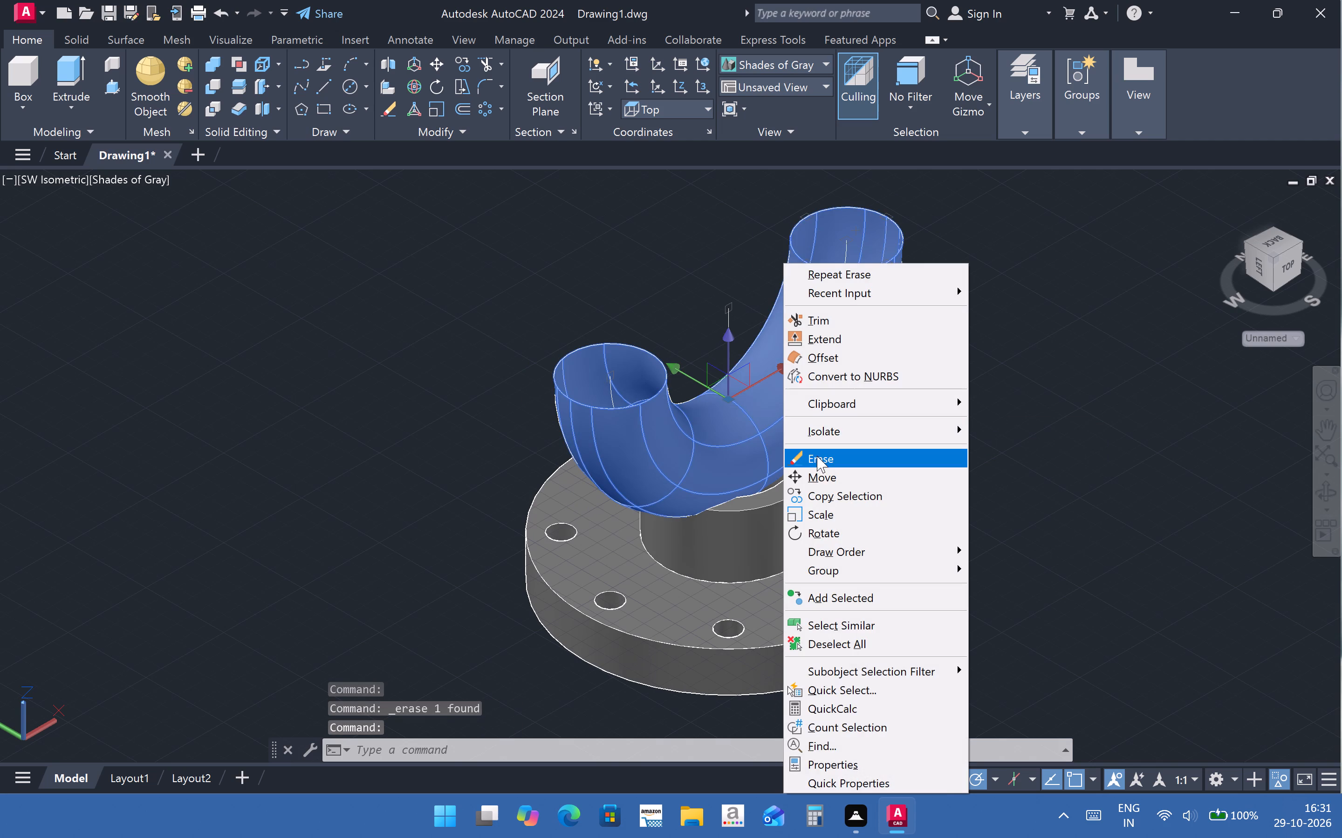
click(817, 456)
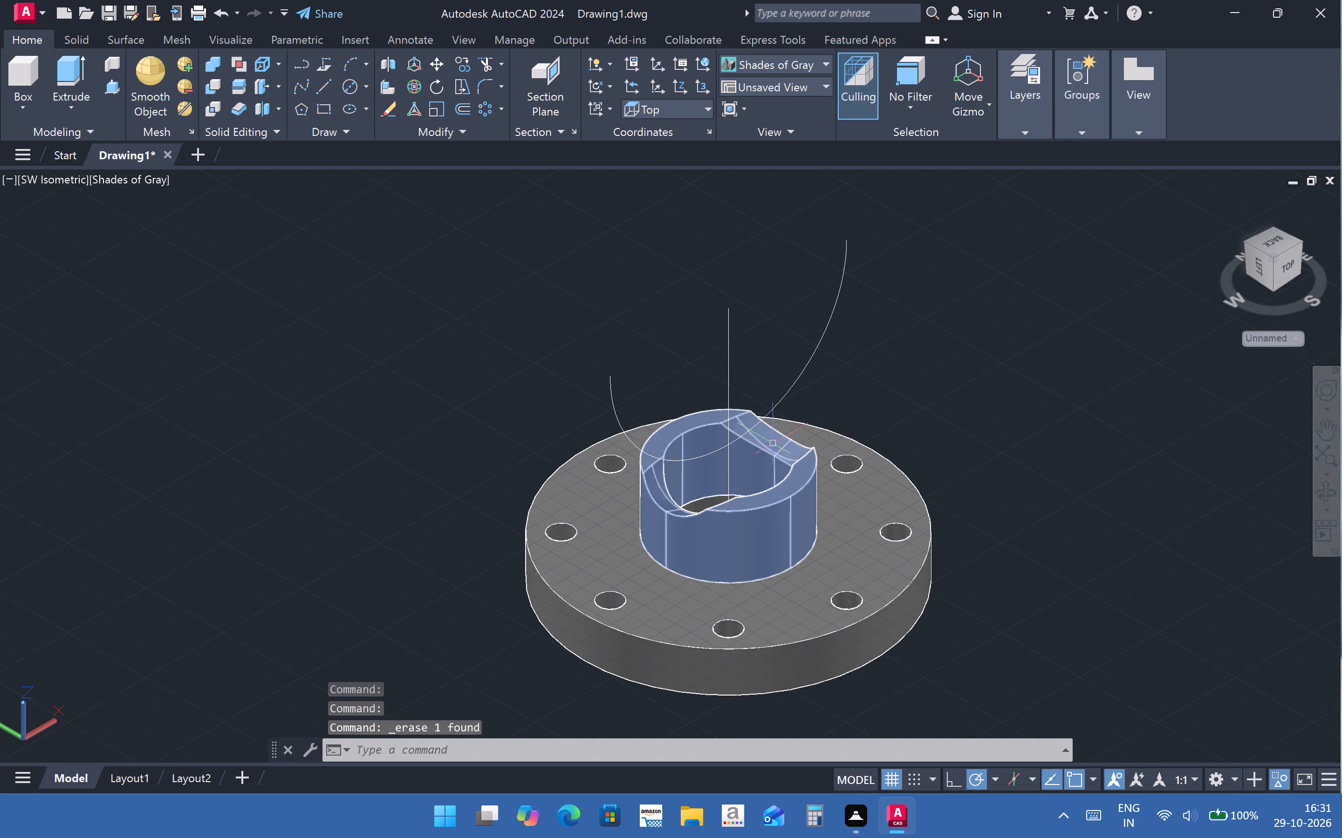
End object isolation to bring back the outer bend solid, leaving nothing selected.
right_click(775, 452)
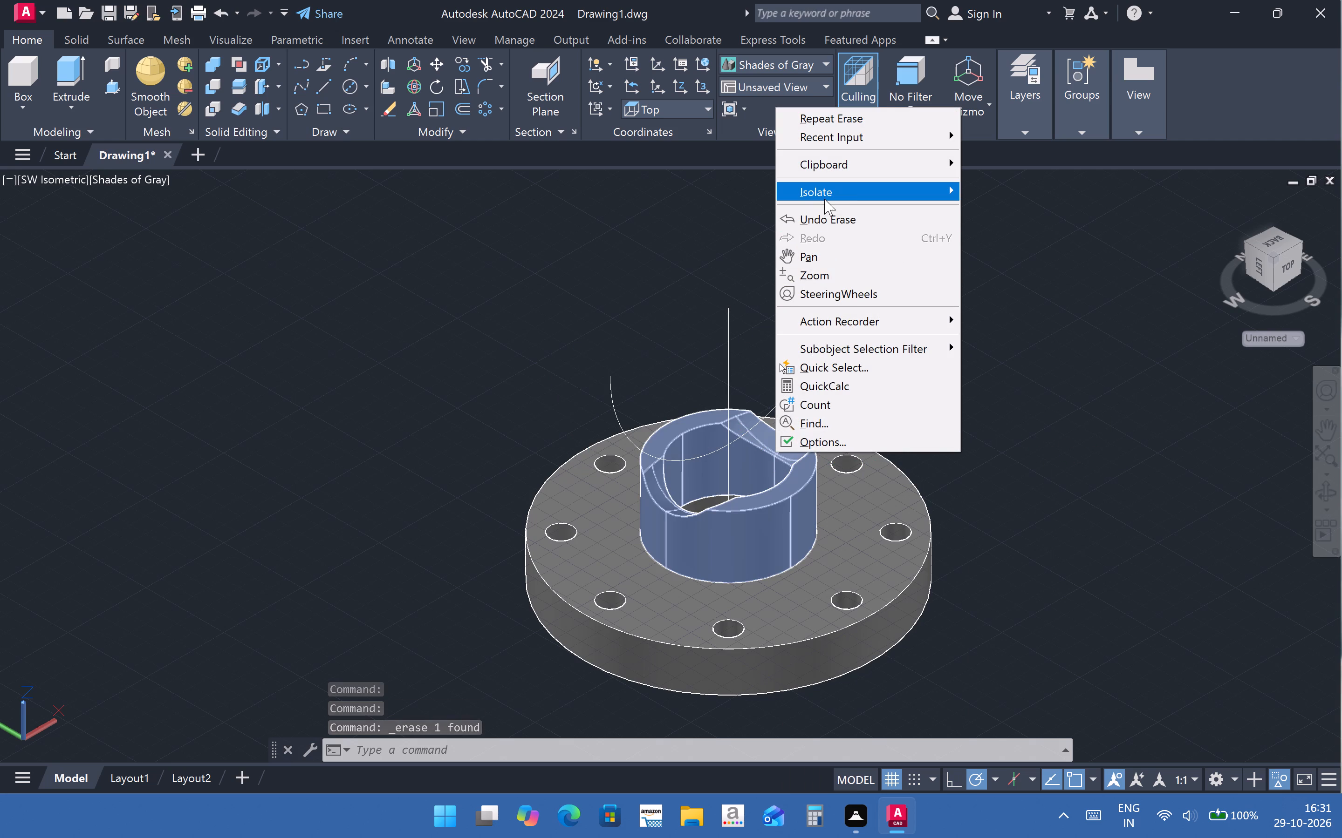
click(986, 228)
click(1116, 522)
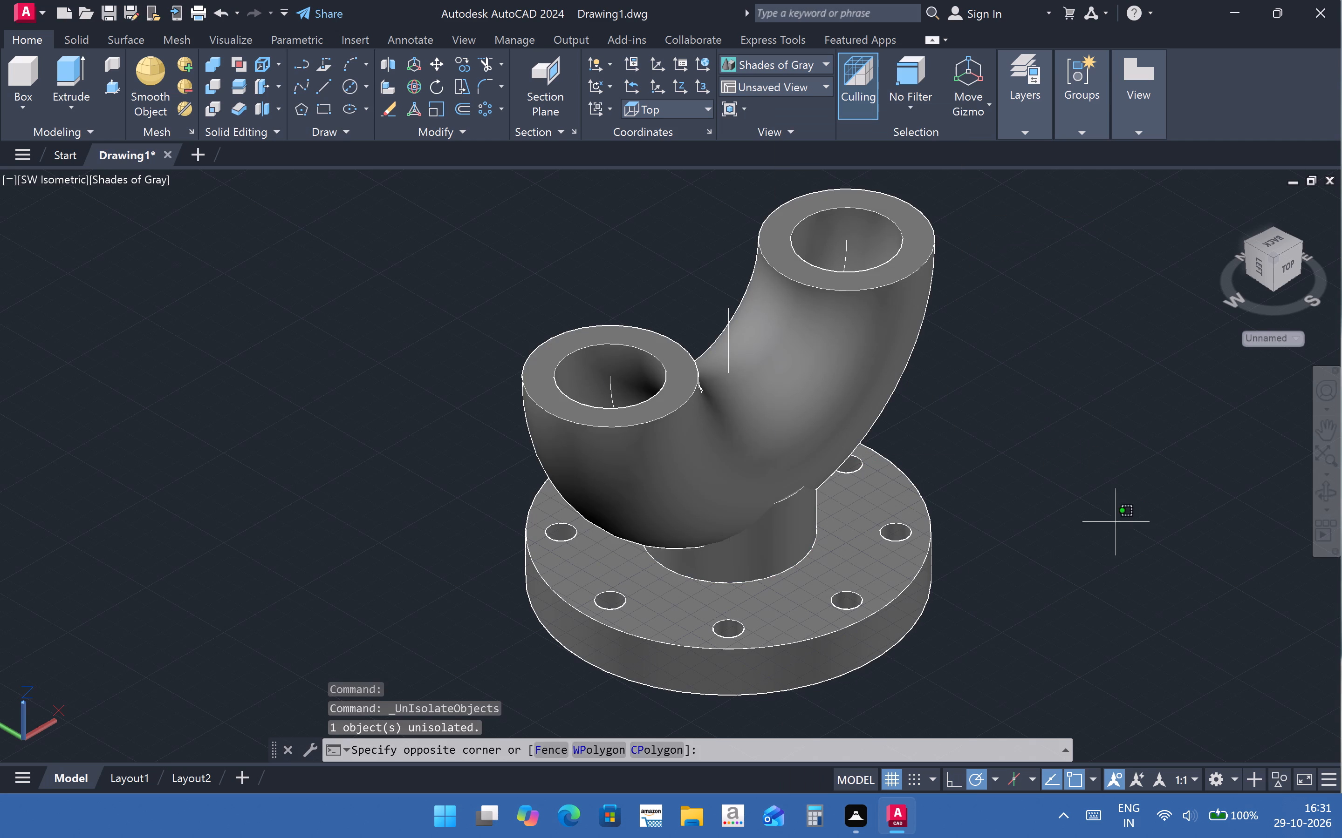
click(815, 433)
click(1126, 489)
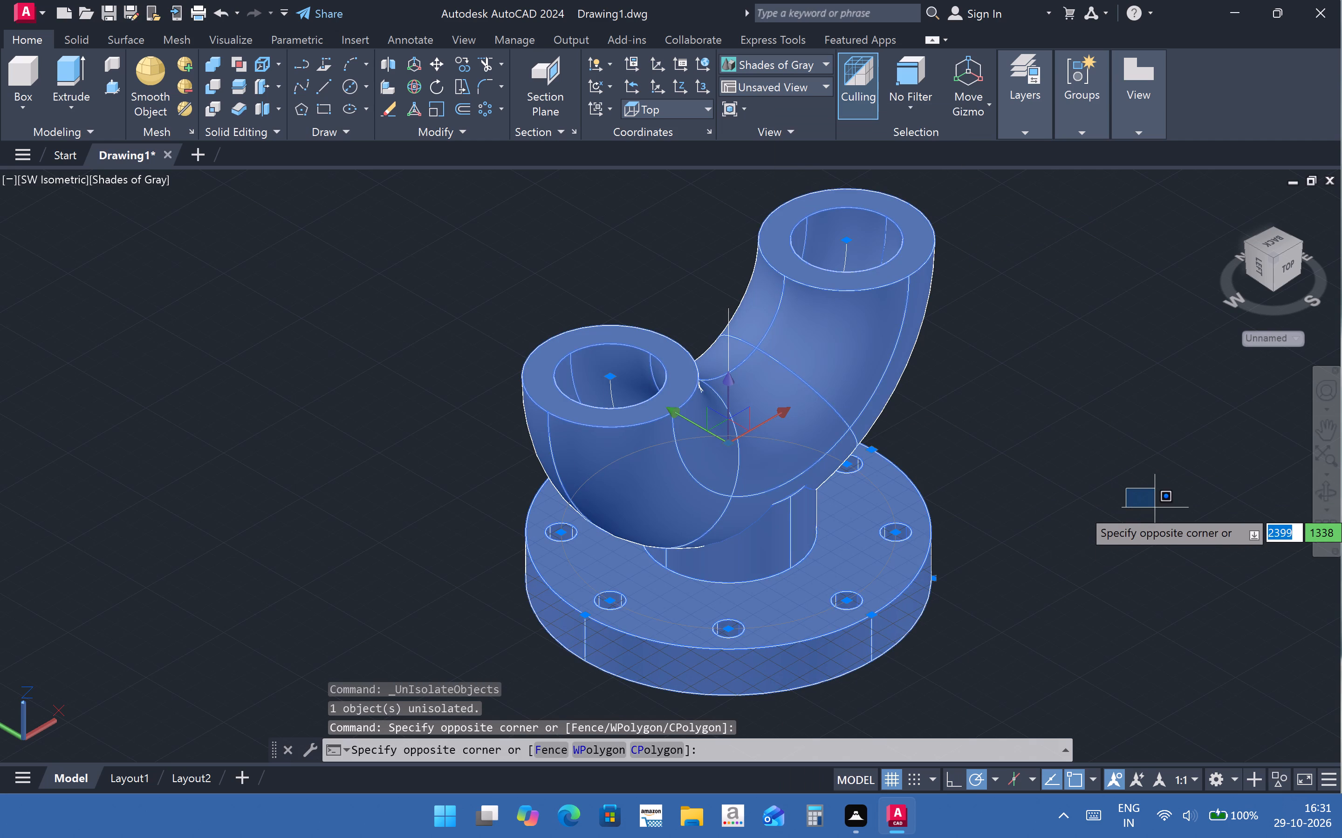
key(Escape)
key(Escape)
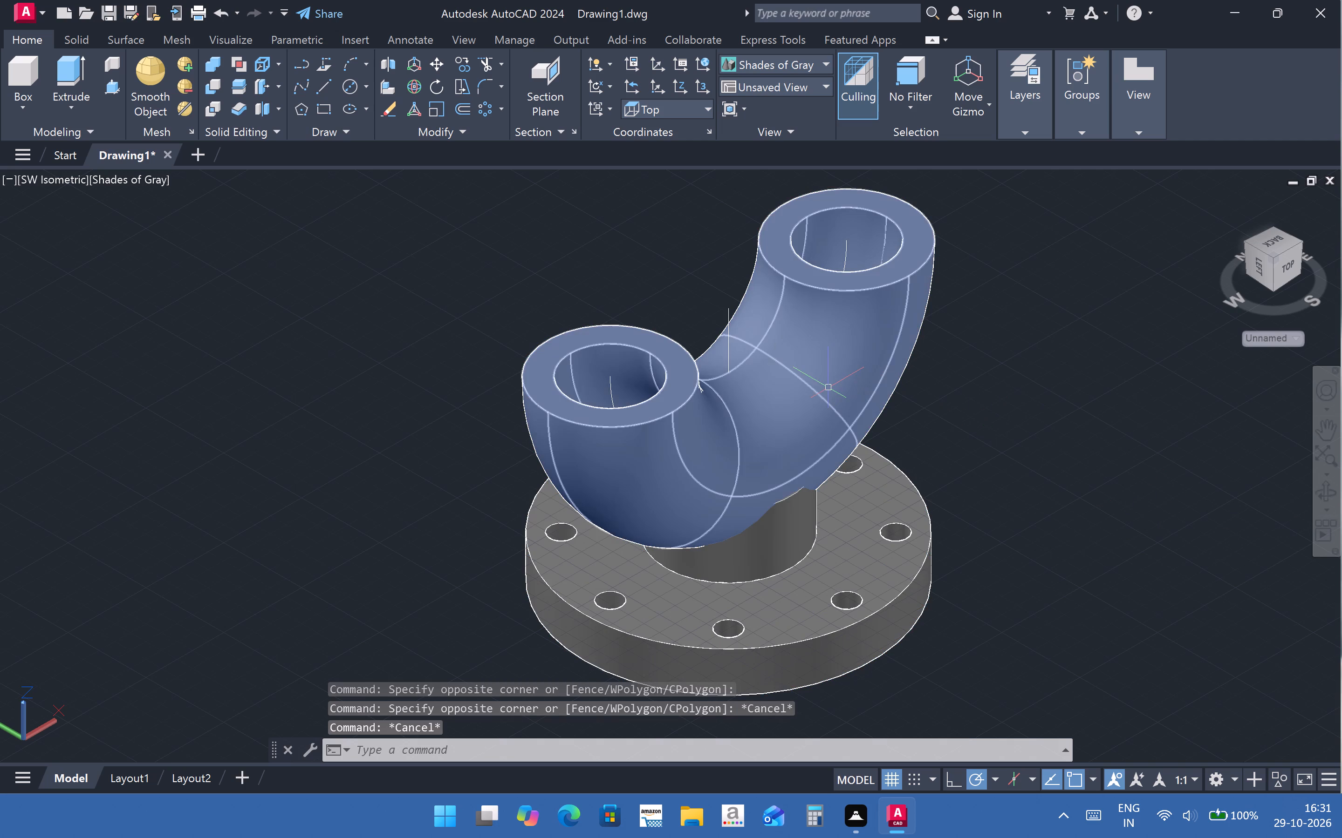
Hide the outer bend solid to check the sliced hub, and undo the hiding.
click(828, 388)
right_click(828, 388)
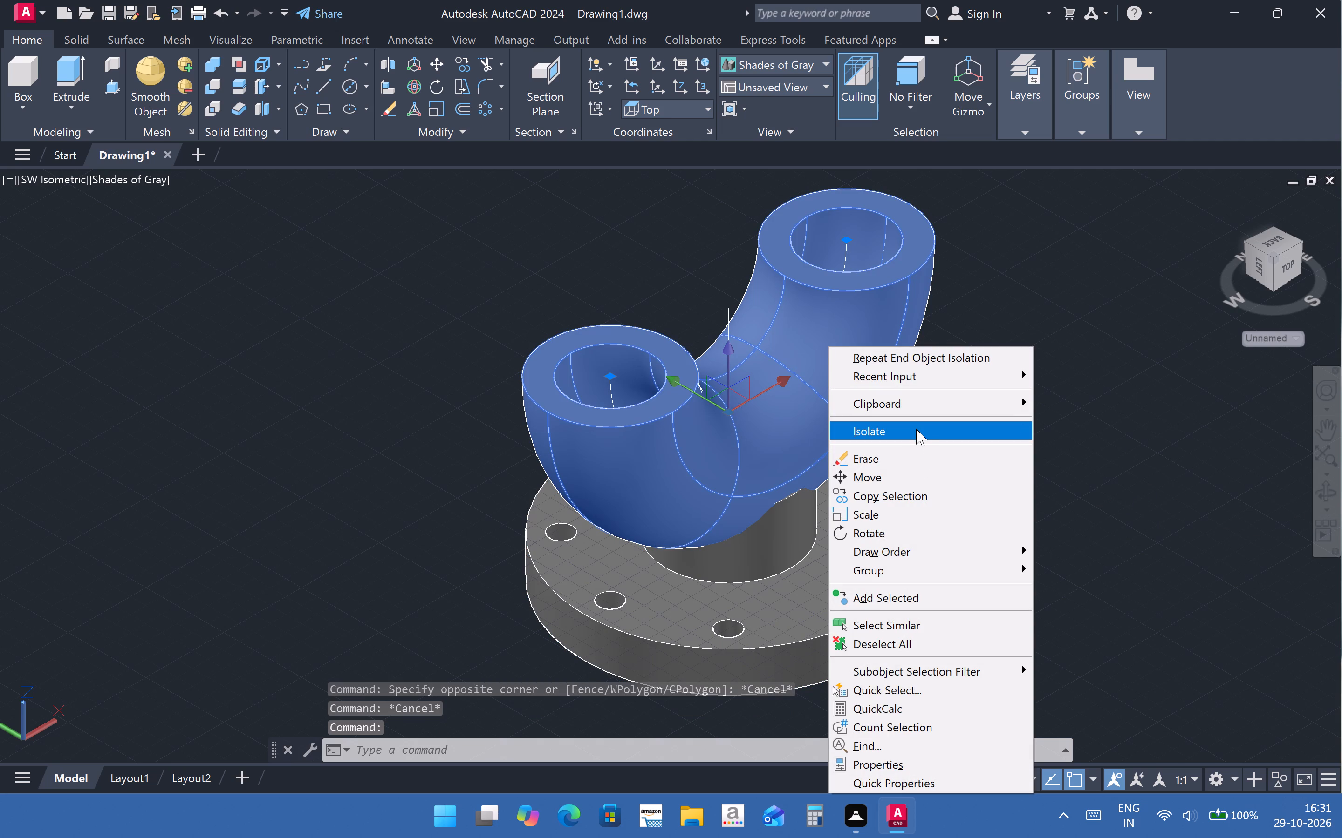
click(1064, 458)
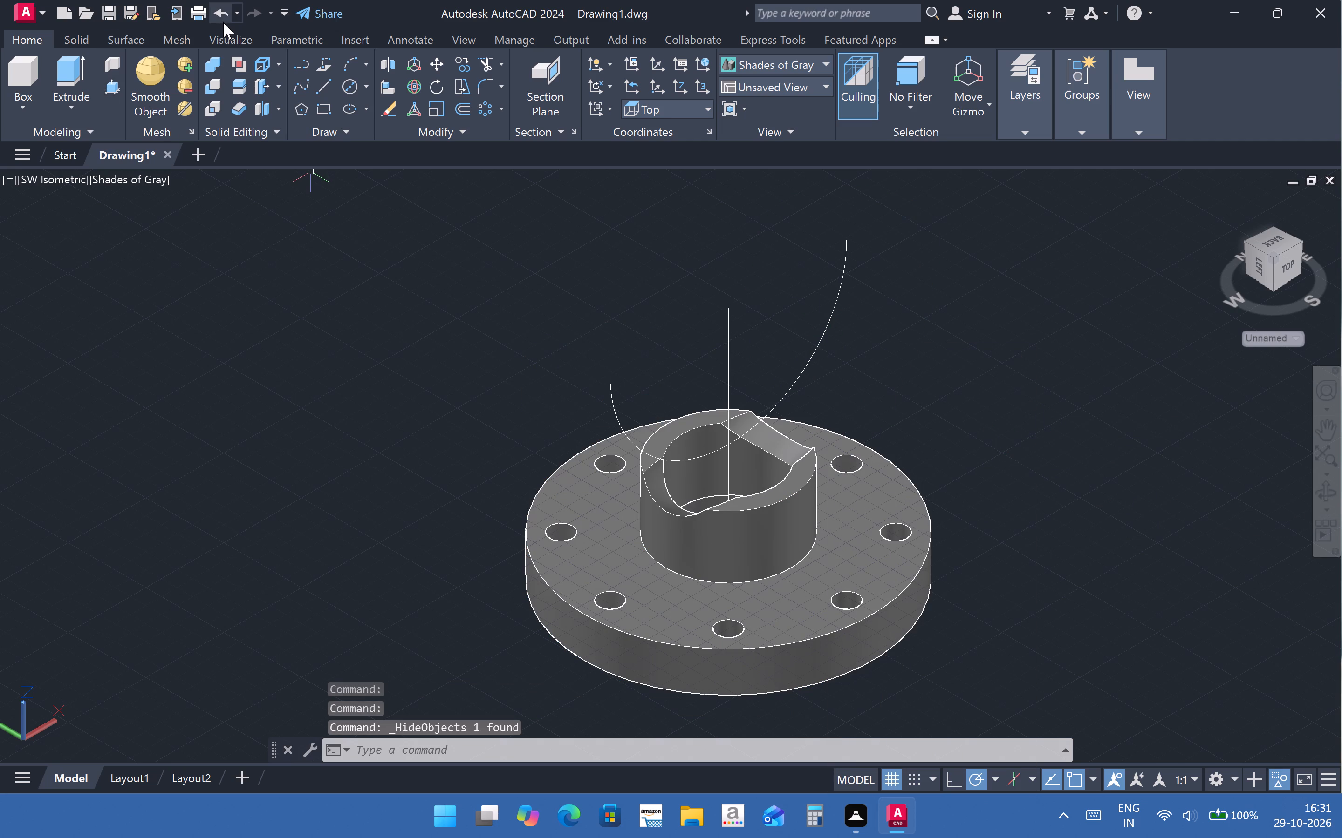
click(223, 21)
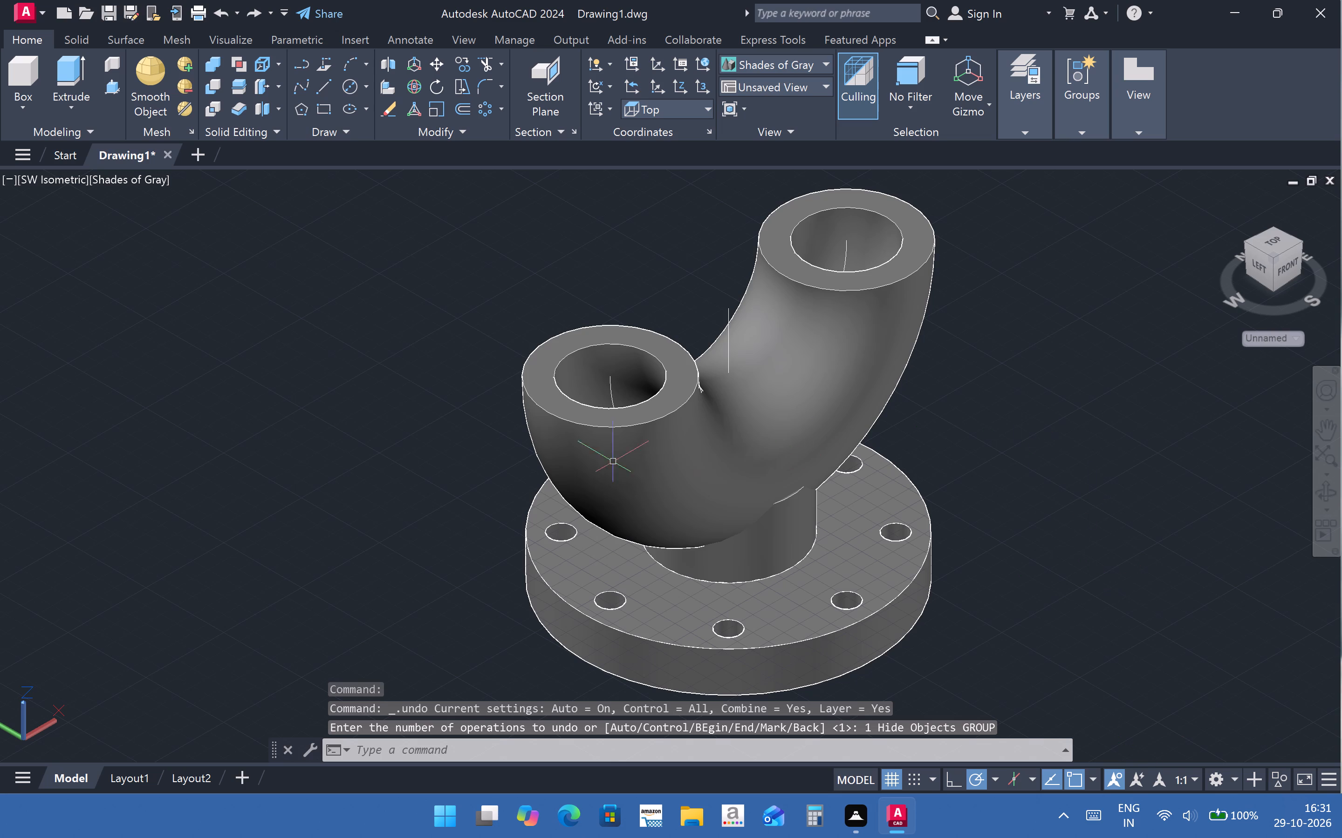
Erase the leftover circle lying apart from the flanged bend.
scroll(596, 461, up, 2)
scroll(602, 462, down, 4)
scroll(610, 435, up, 3)
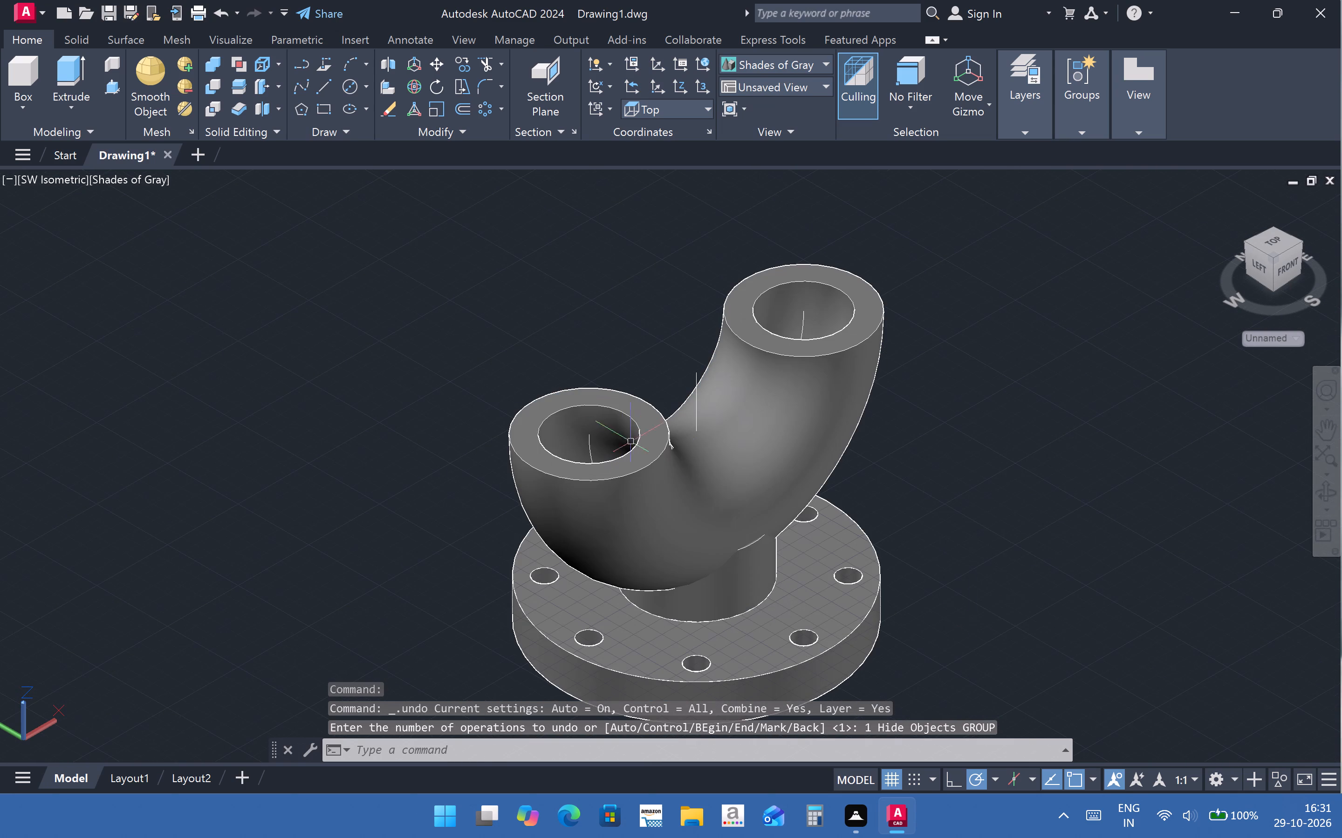
scroll(999, 483, down, 2)
scroll(1123, 385, up, 1)
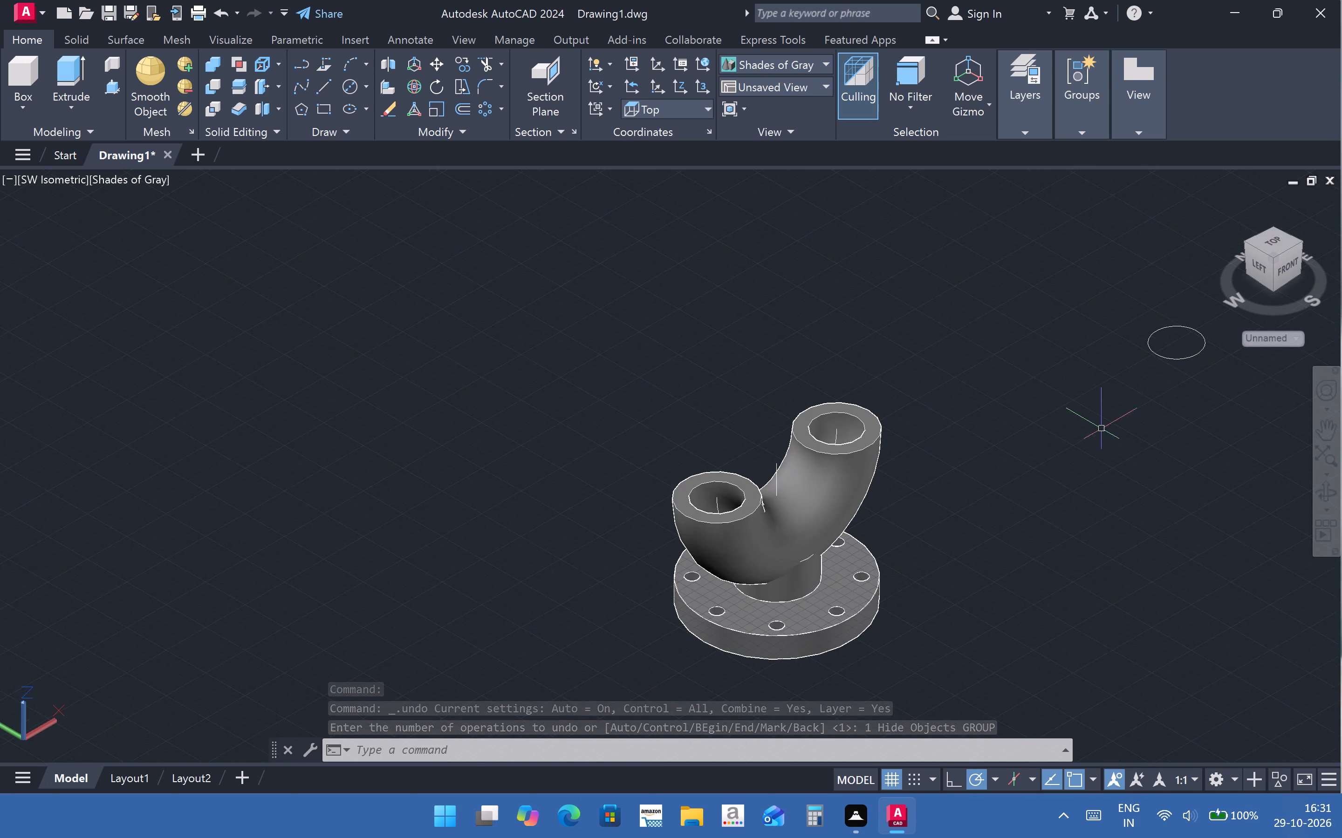
middle_drag(1094, 430, 988, 330)
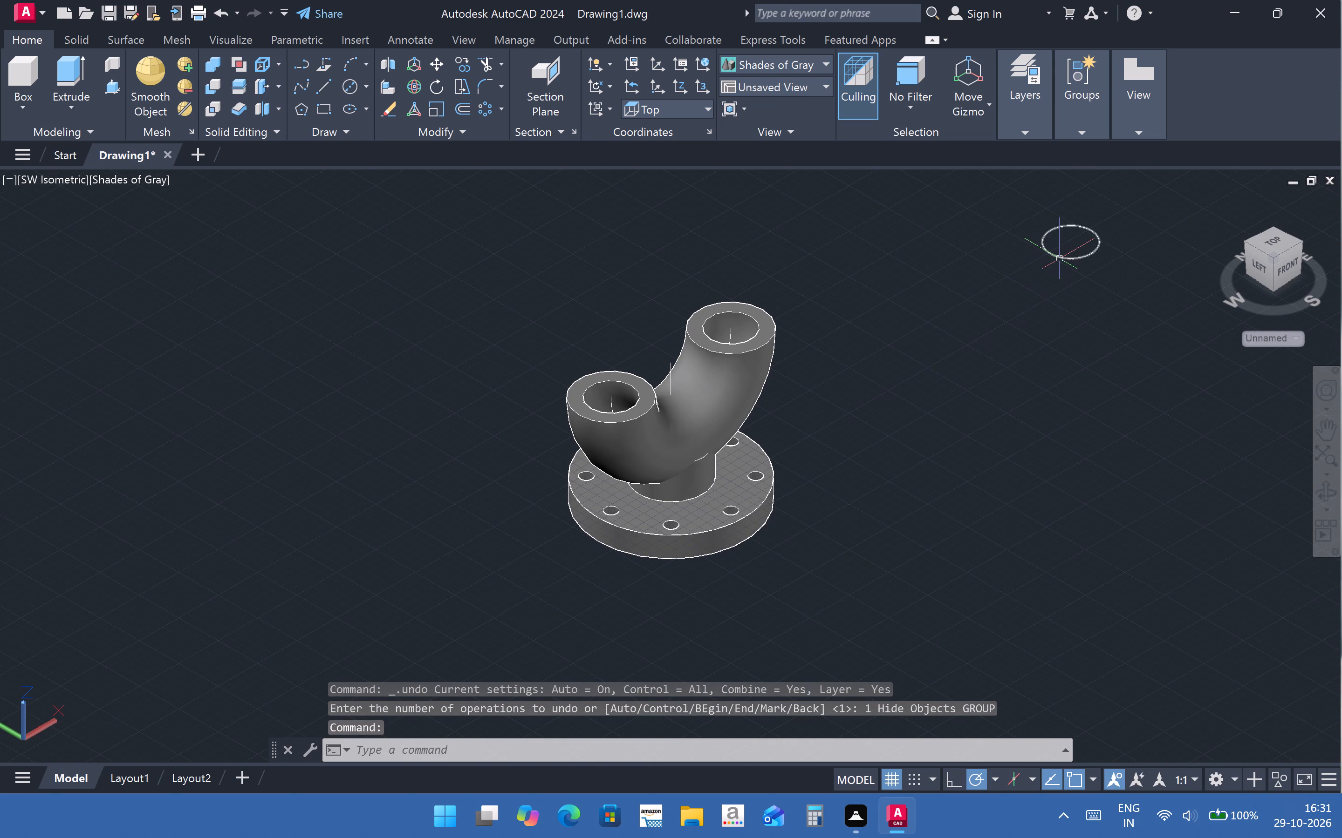
click(1060, 259)
key(Delete)
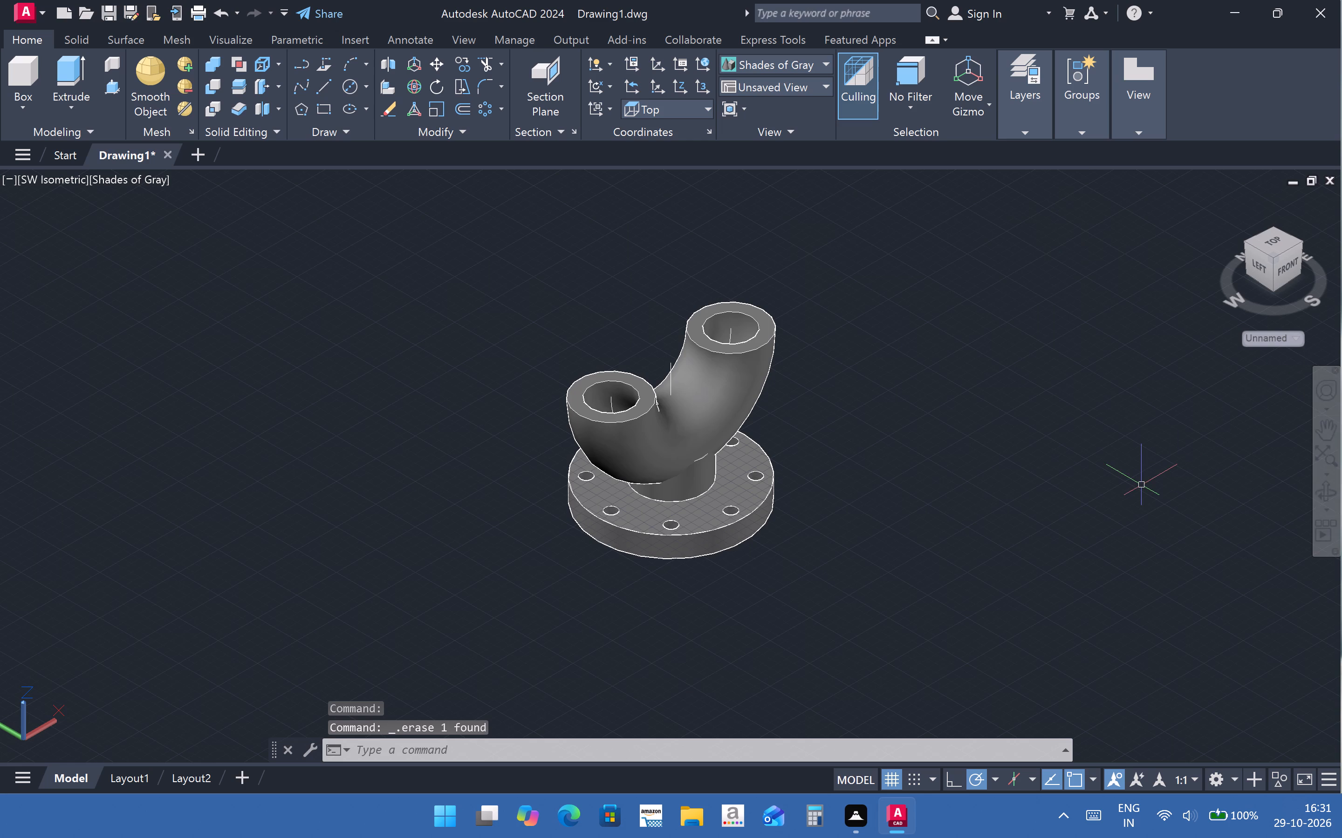
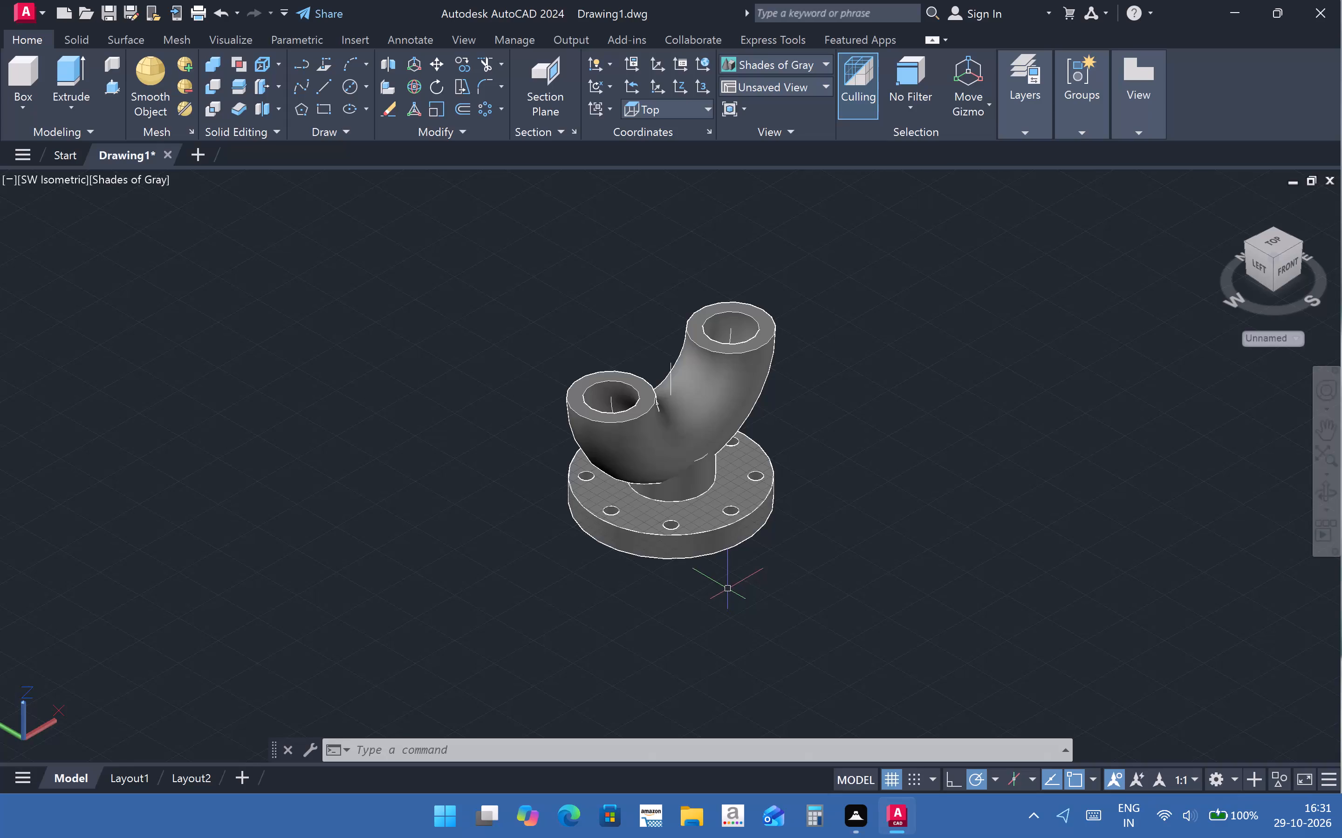
Switch the model to the Top view and examine the round flange and the two curved pipe branches from above.
click(42, 184)
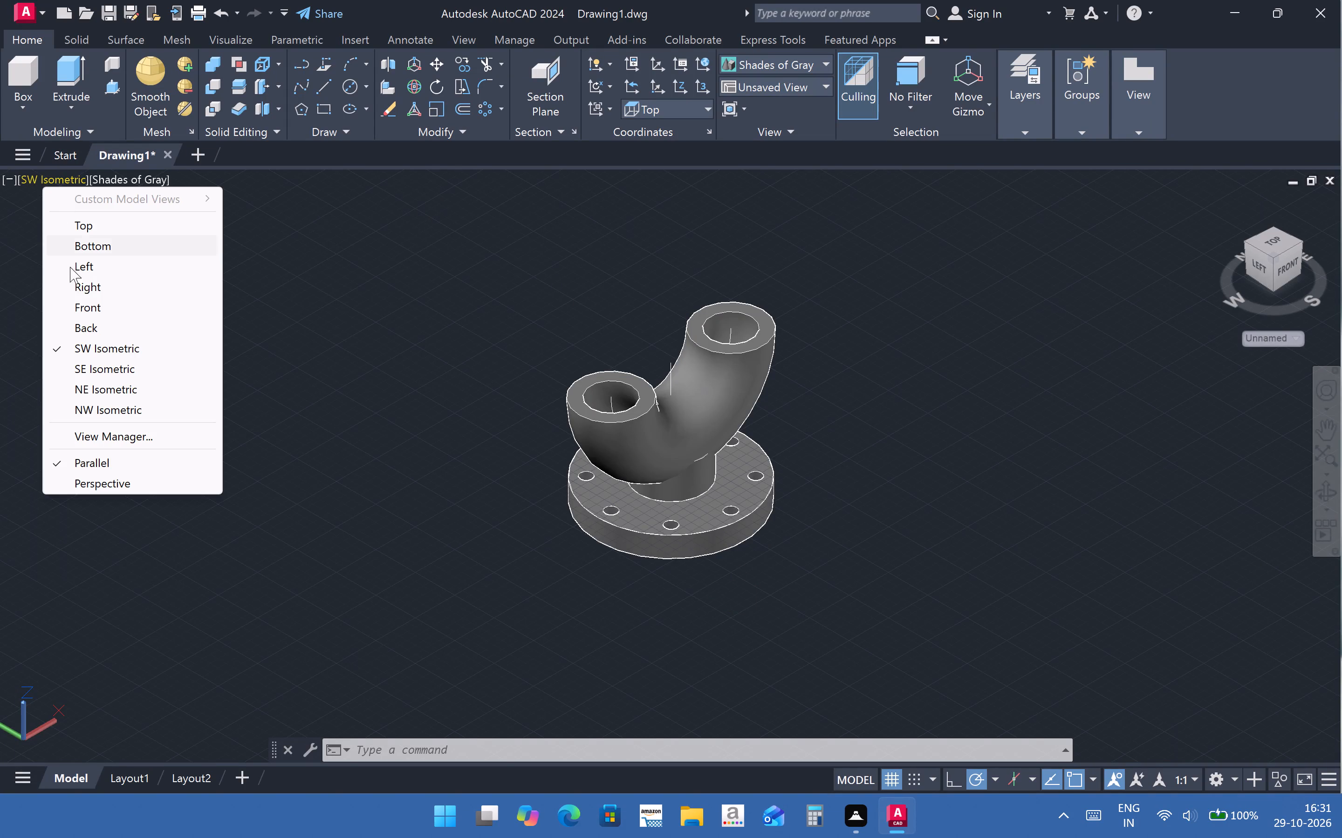
click(86, 230)
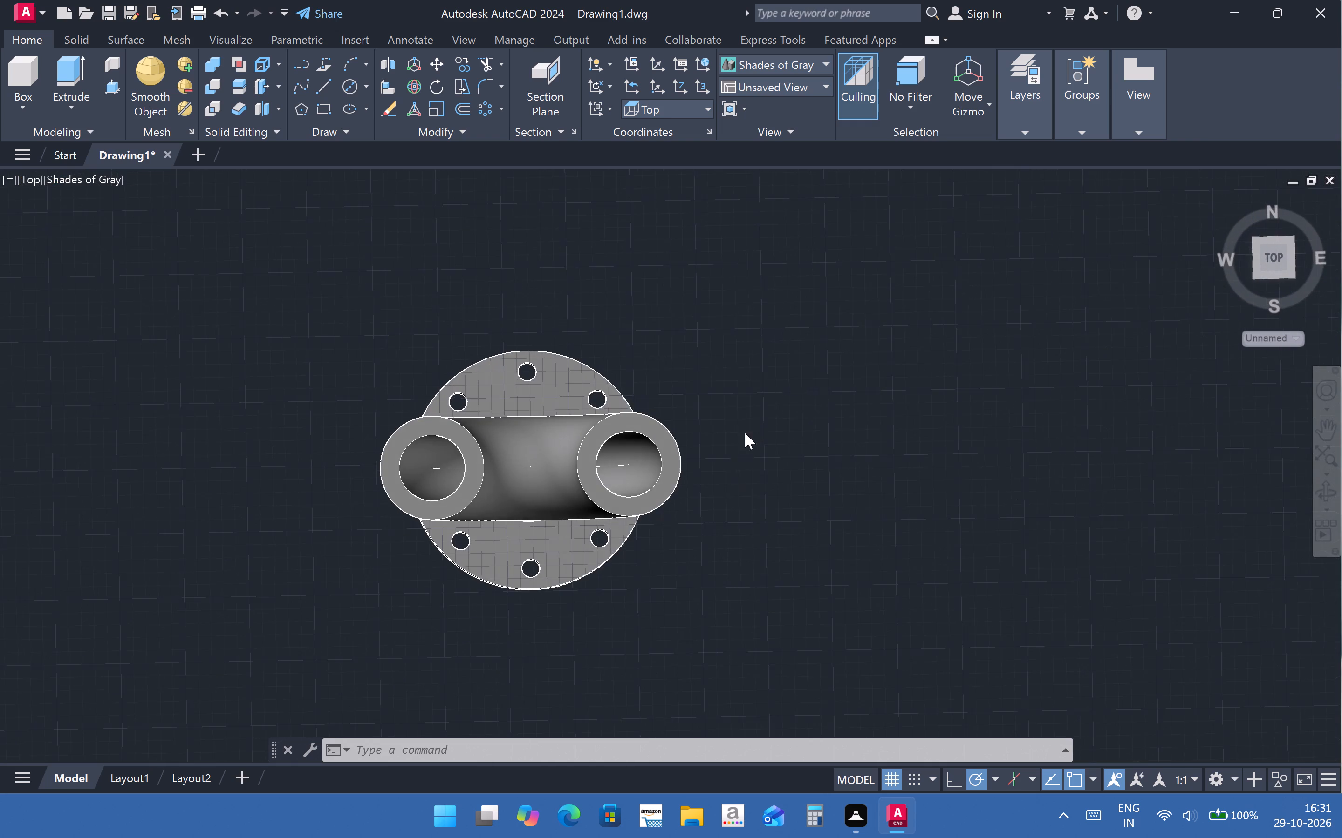
scroll(406, 460, up, 1)
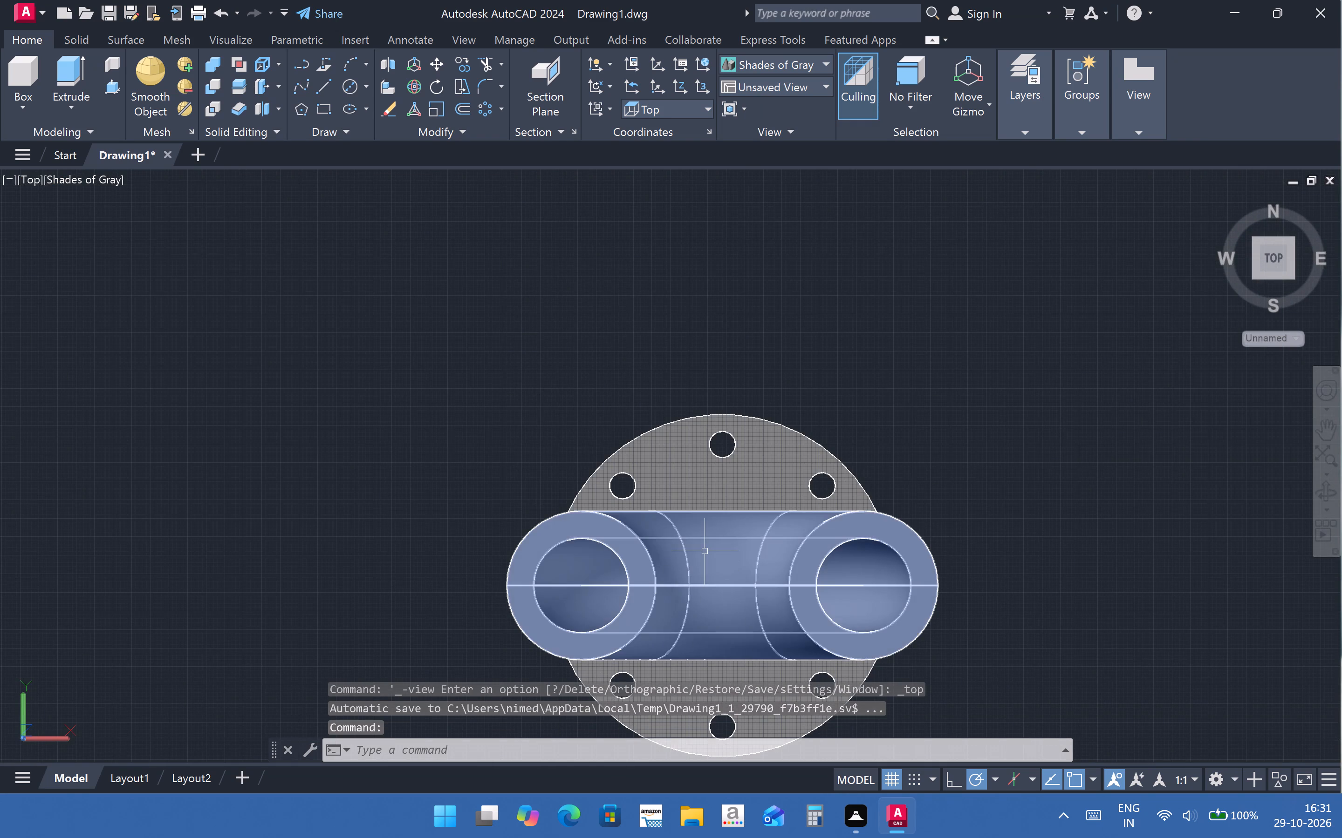
scroll(705, 552, down, 2)
scroll(711, 620, up, 2)
middle_drag(710, 616, 701, 580)
scroll(698, 568, up, 1)
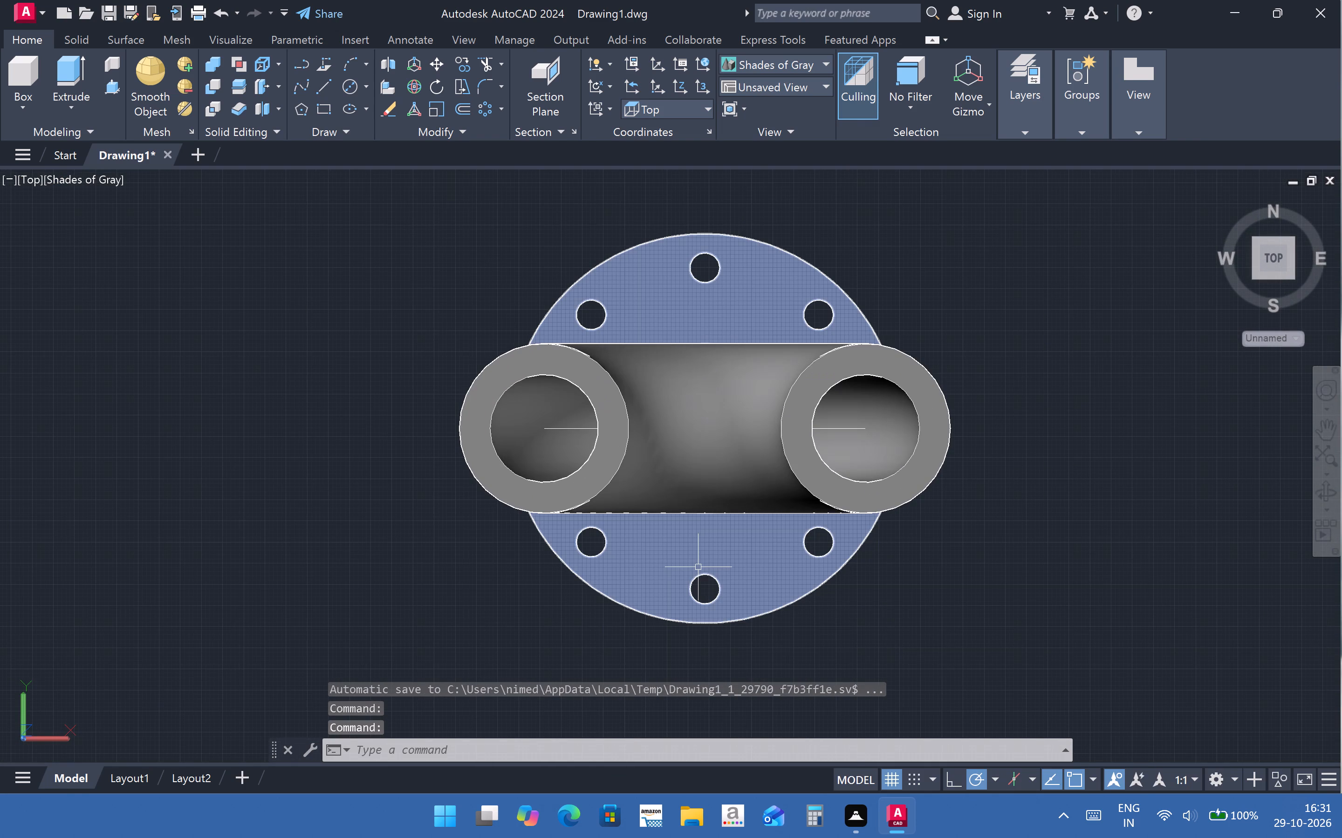
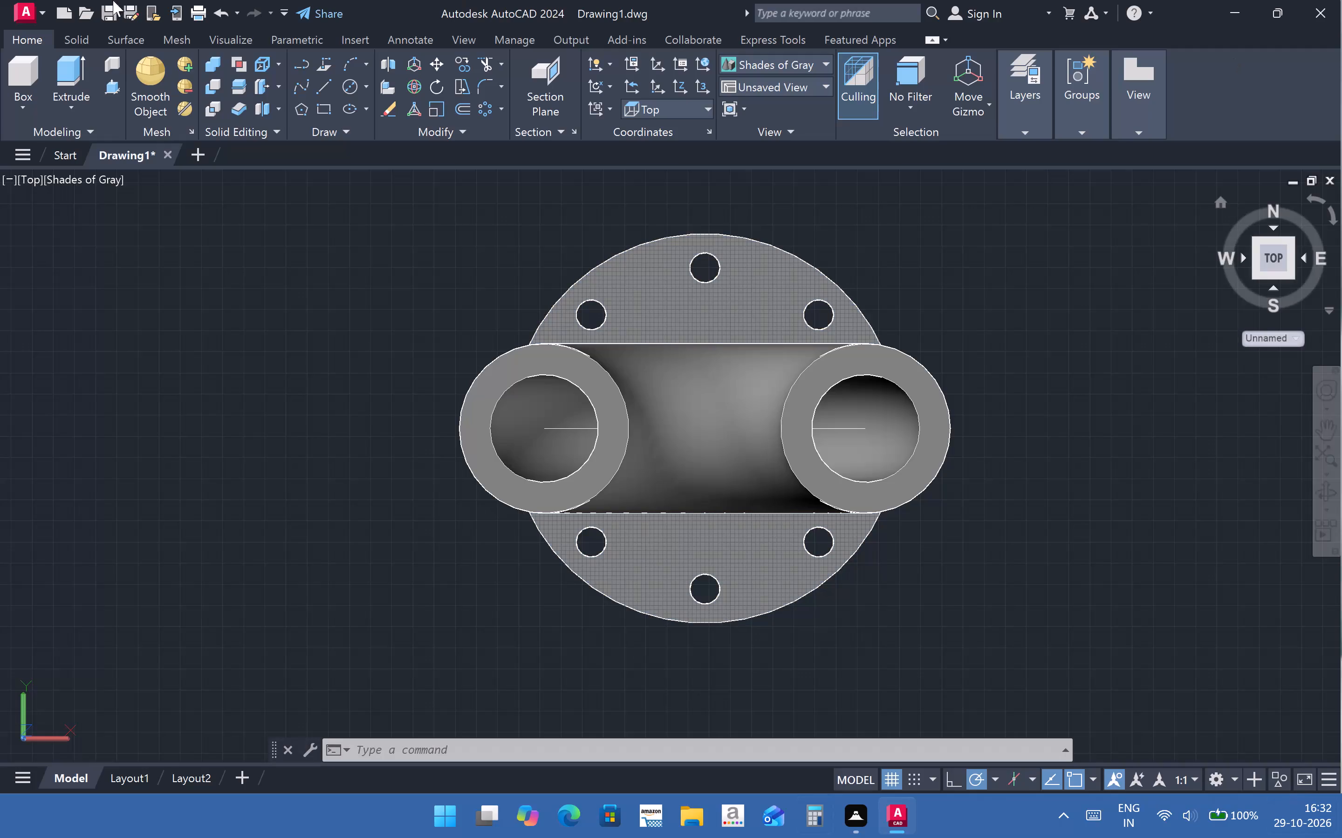
Save the drawing in the AUTOCAD folder under Documents with the file name Autocad-ex-09.
click(41, 13)
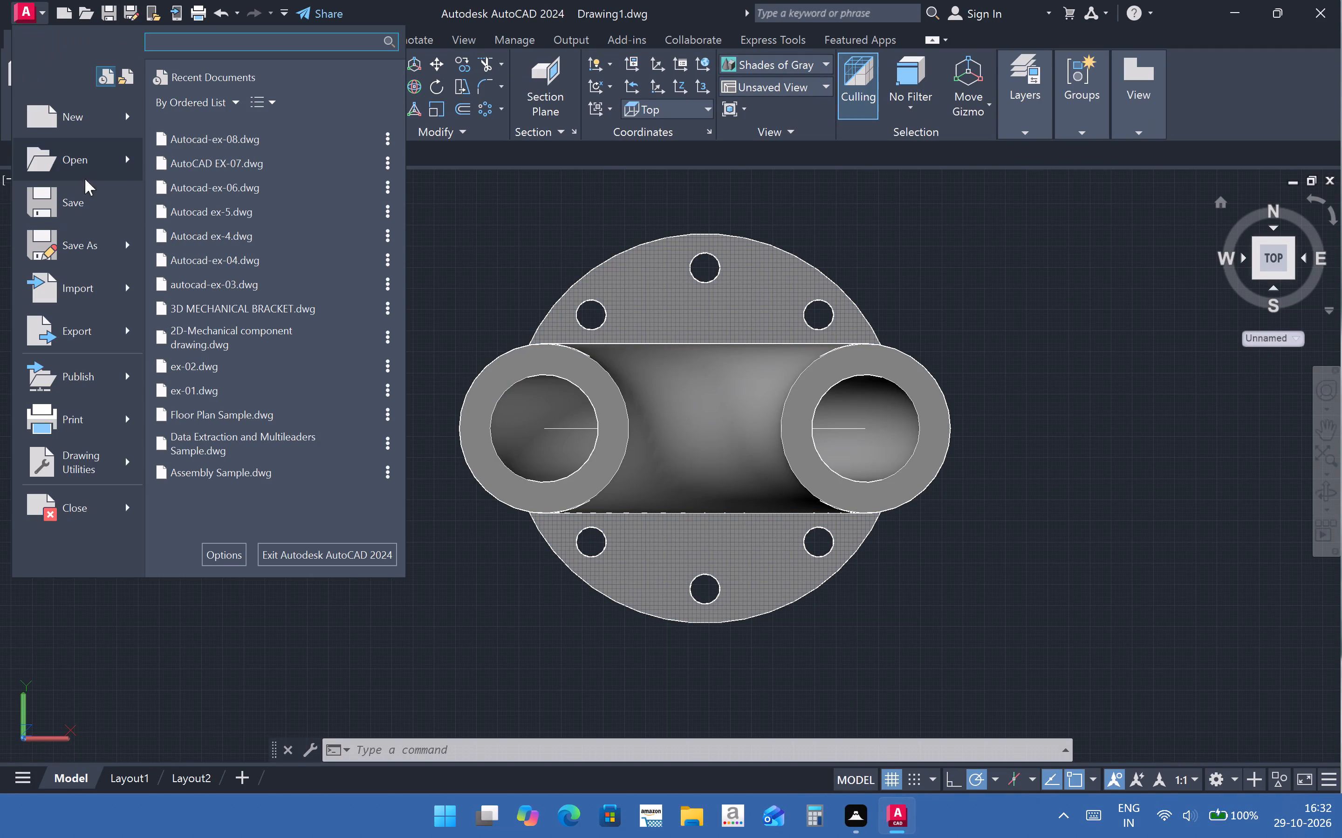
click(87, 195)
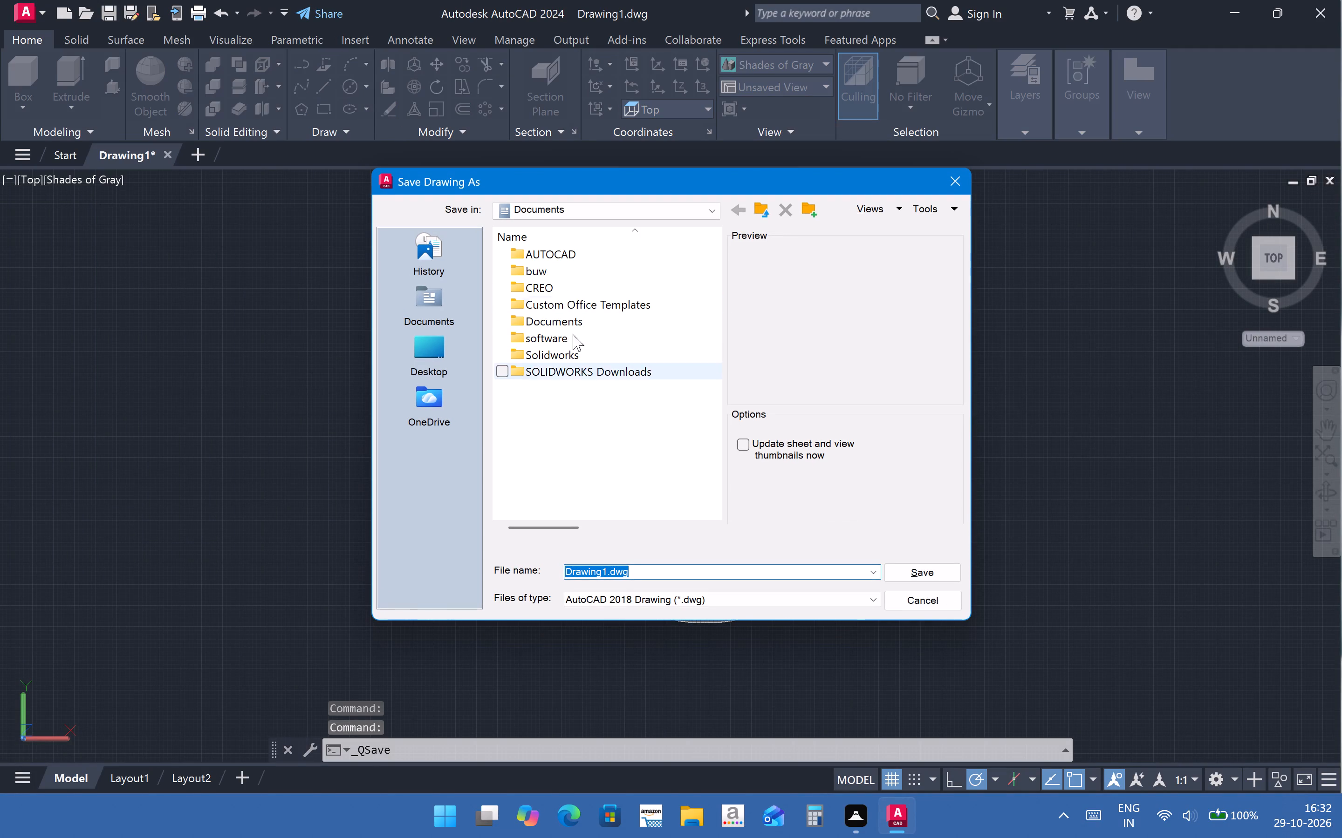
double_click(554, 261)
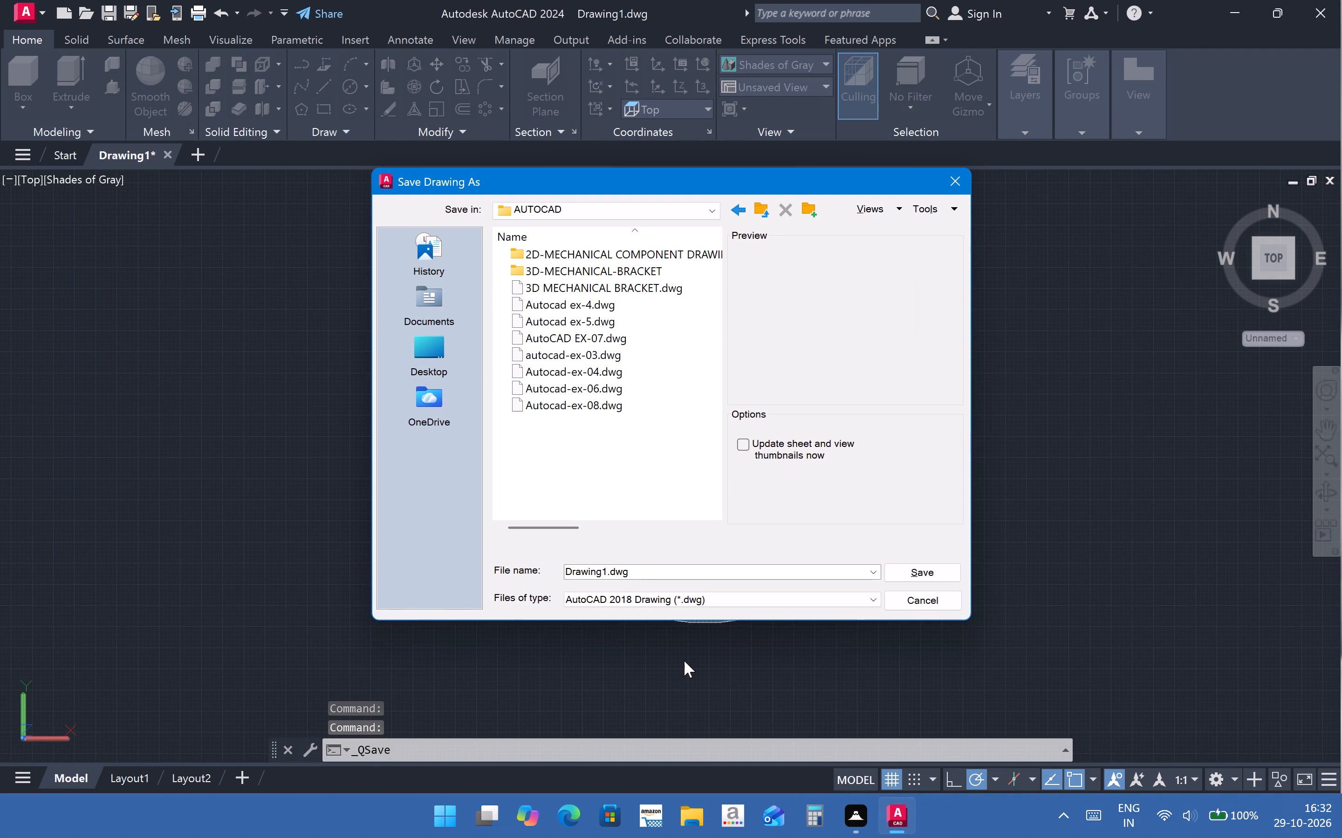
drag(649, 573, 530, 579)
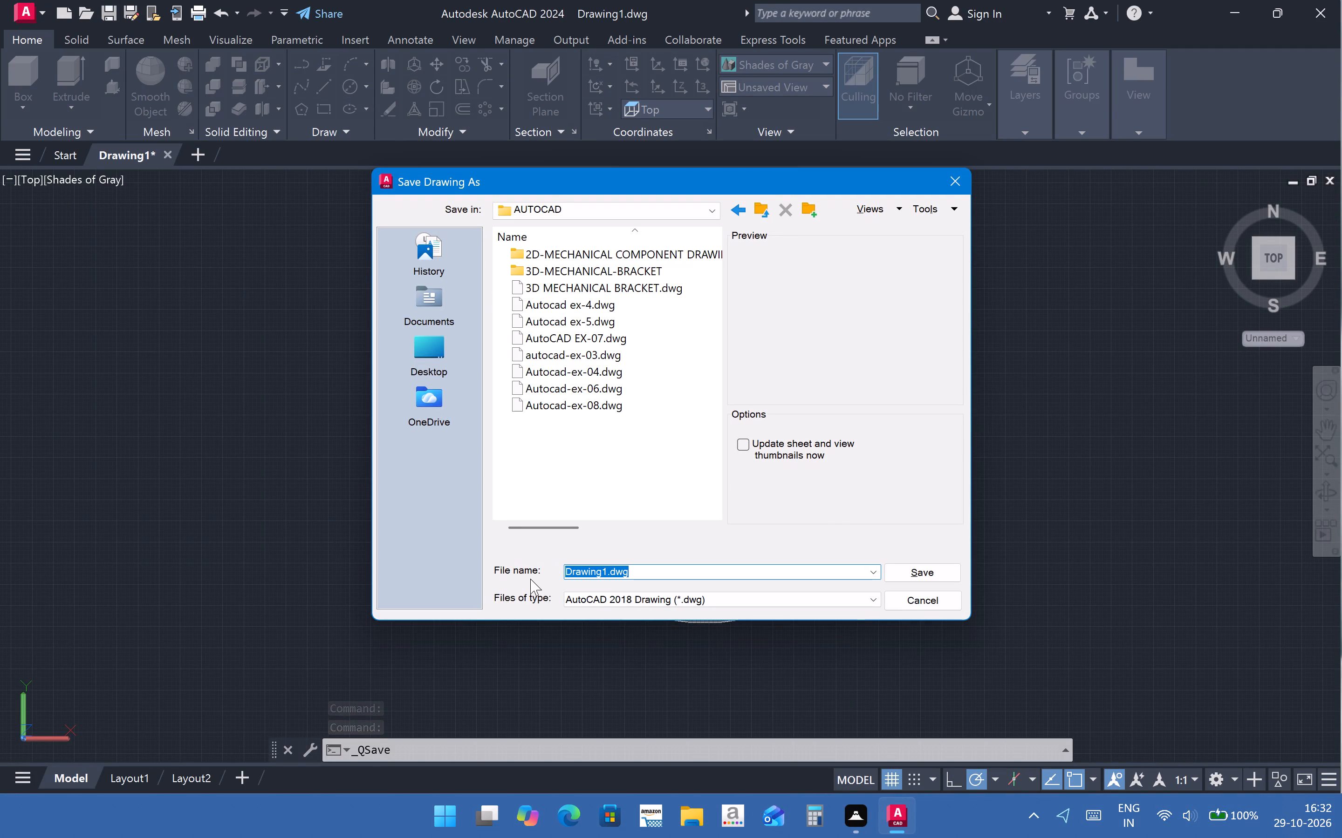
key(BackSpace)
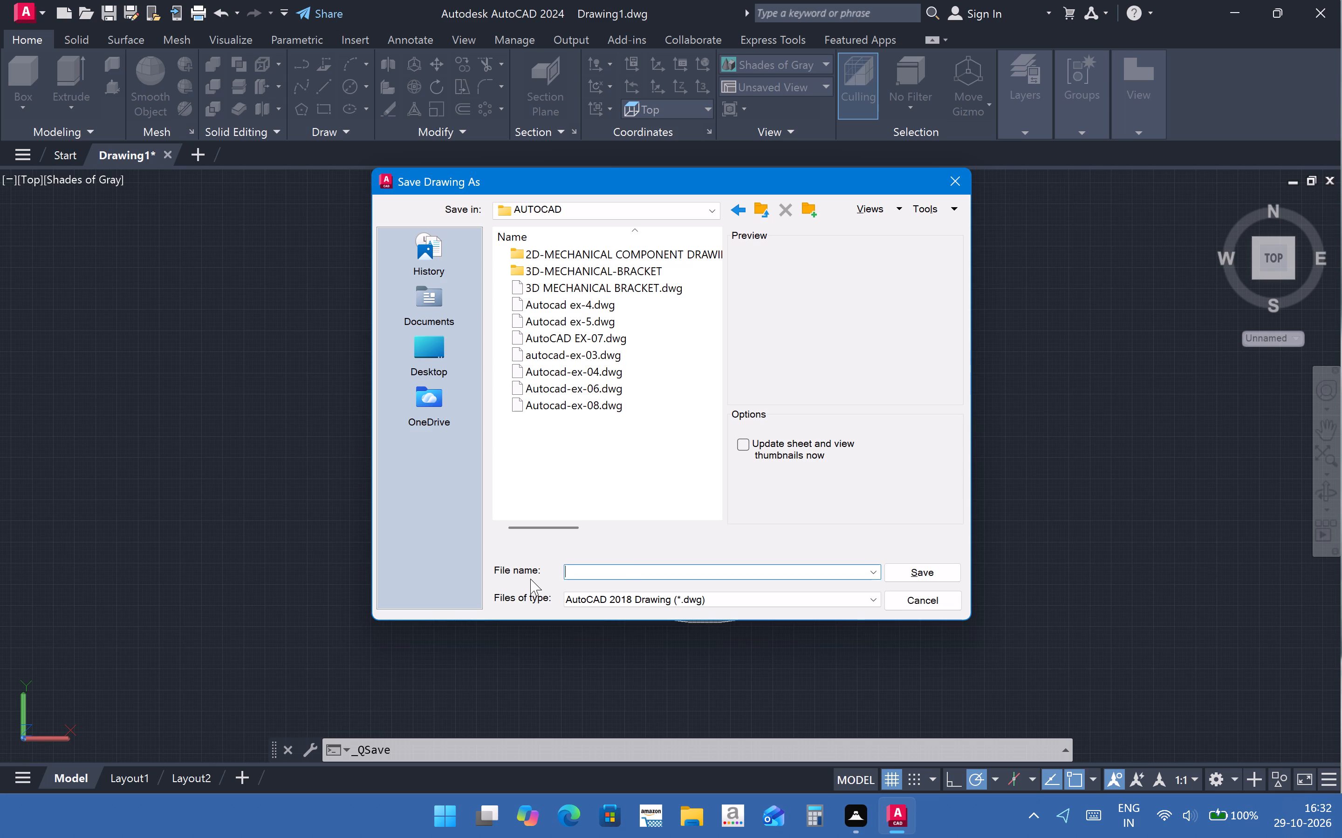
key(a)
key(u)
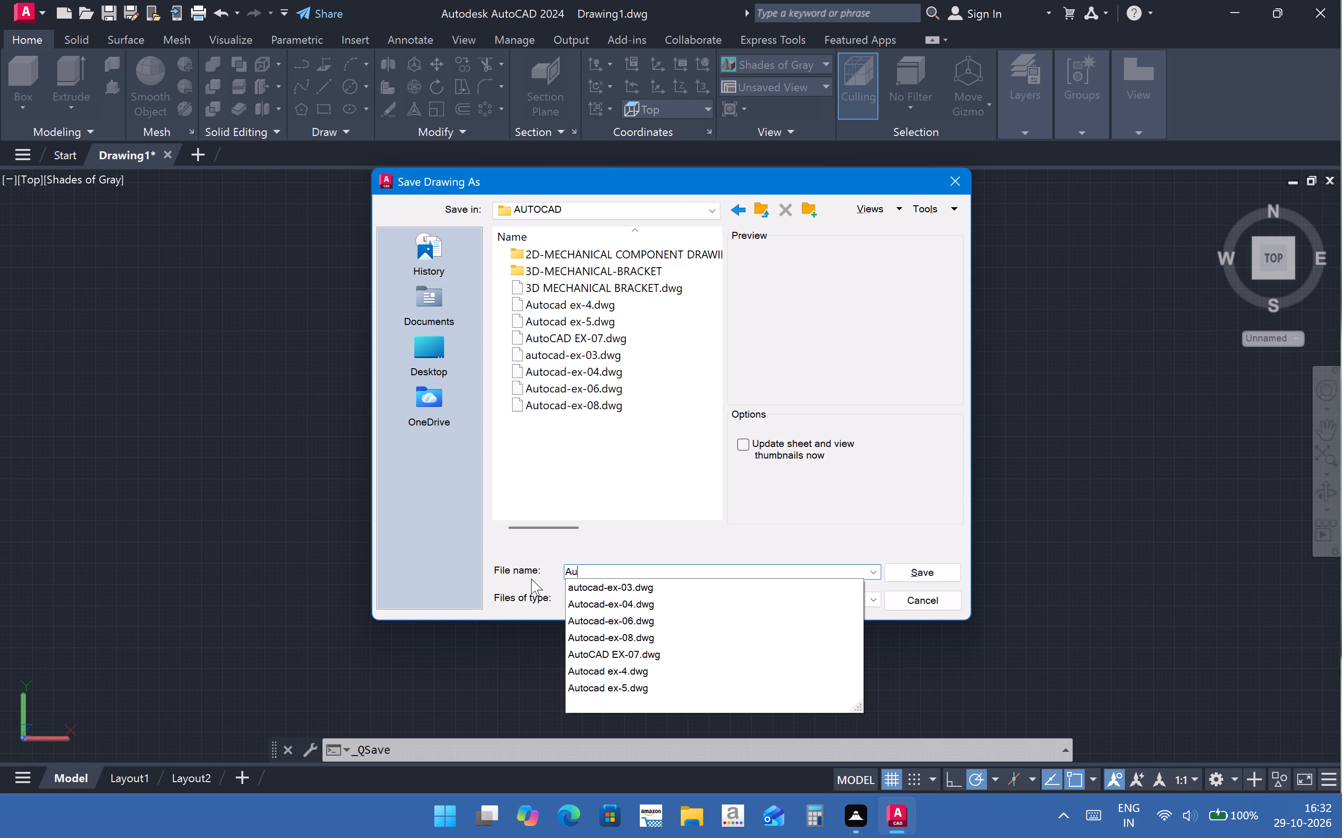
text(to)
text(cad-ex-0)
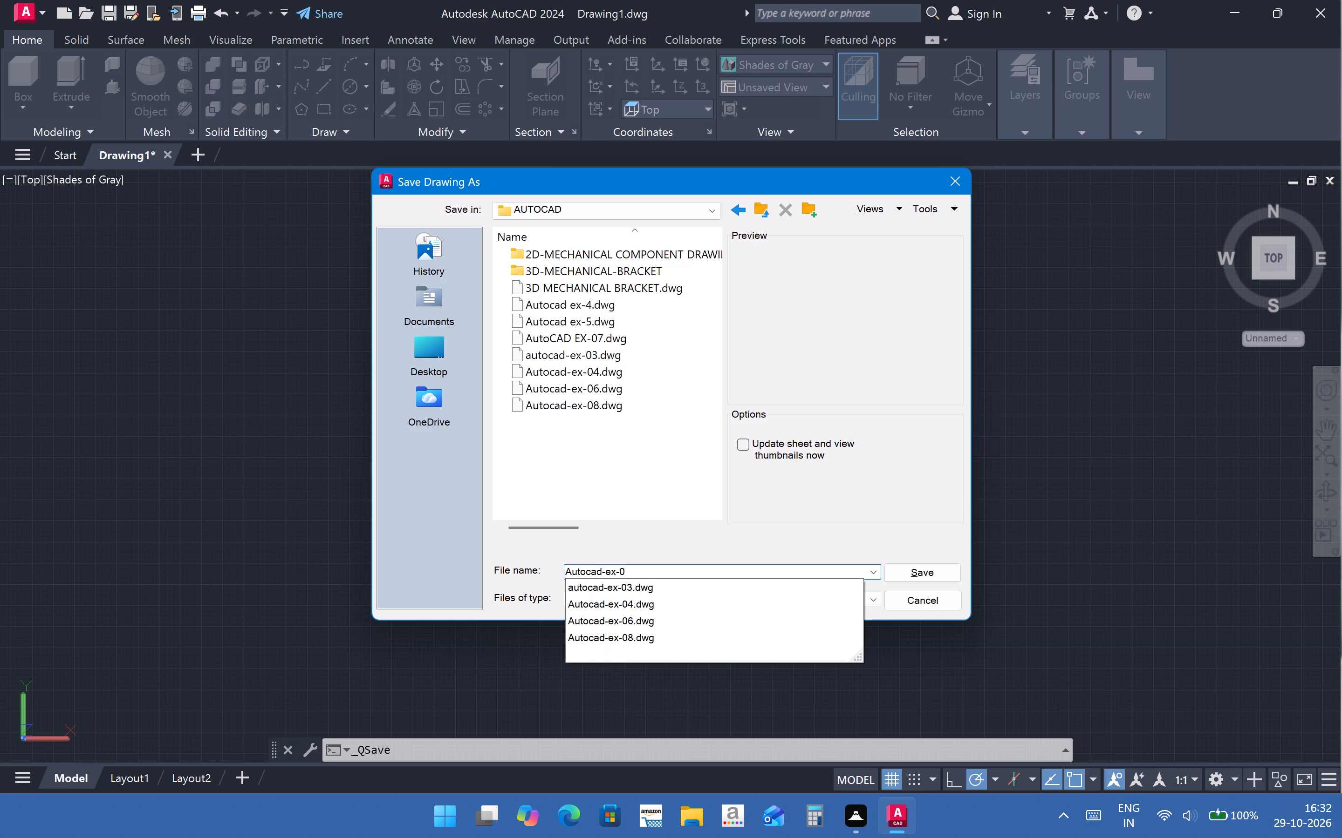
key(9)
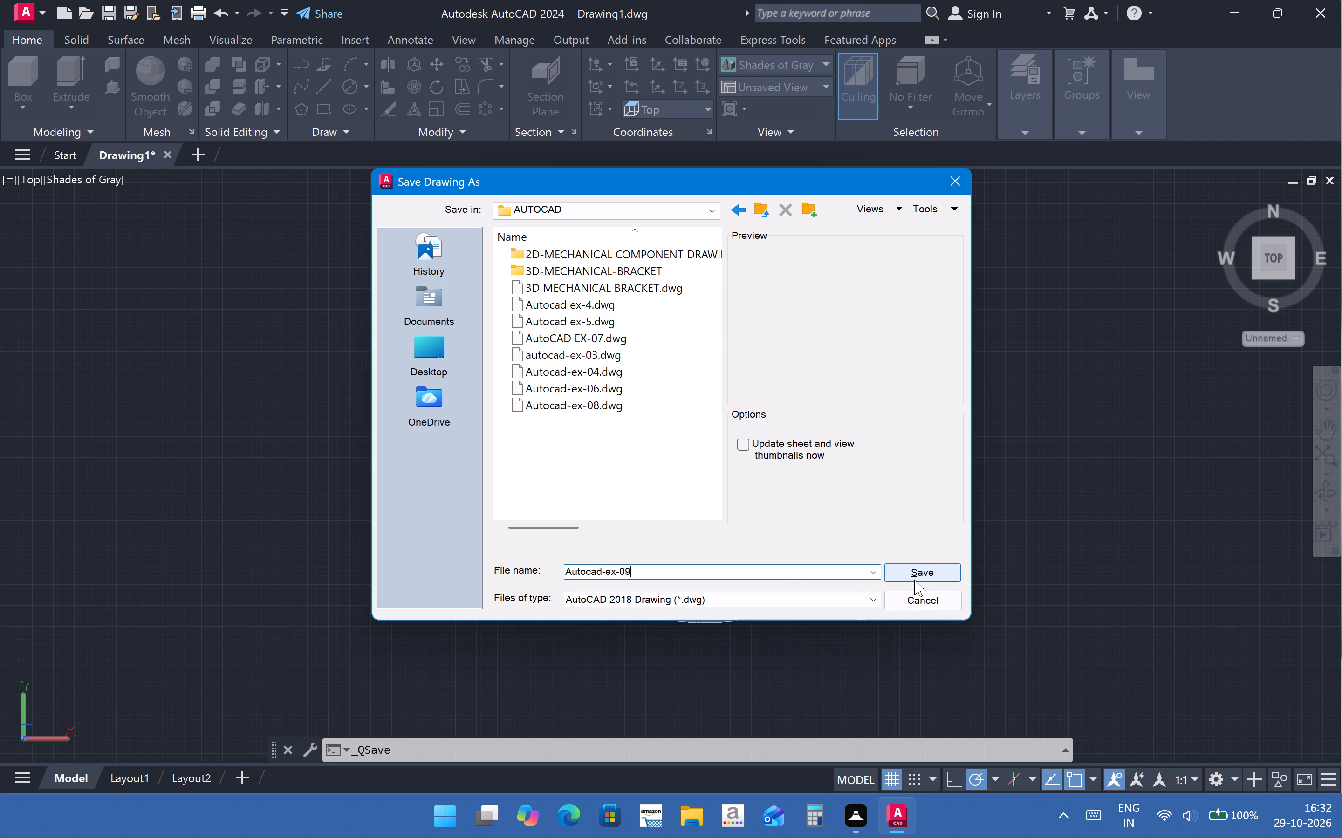
click(914, 580)
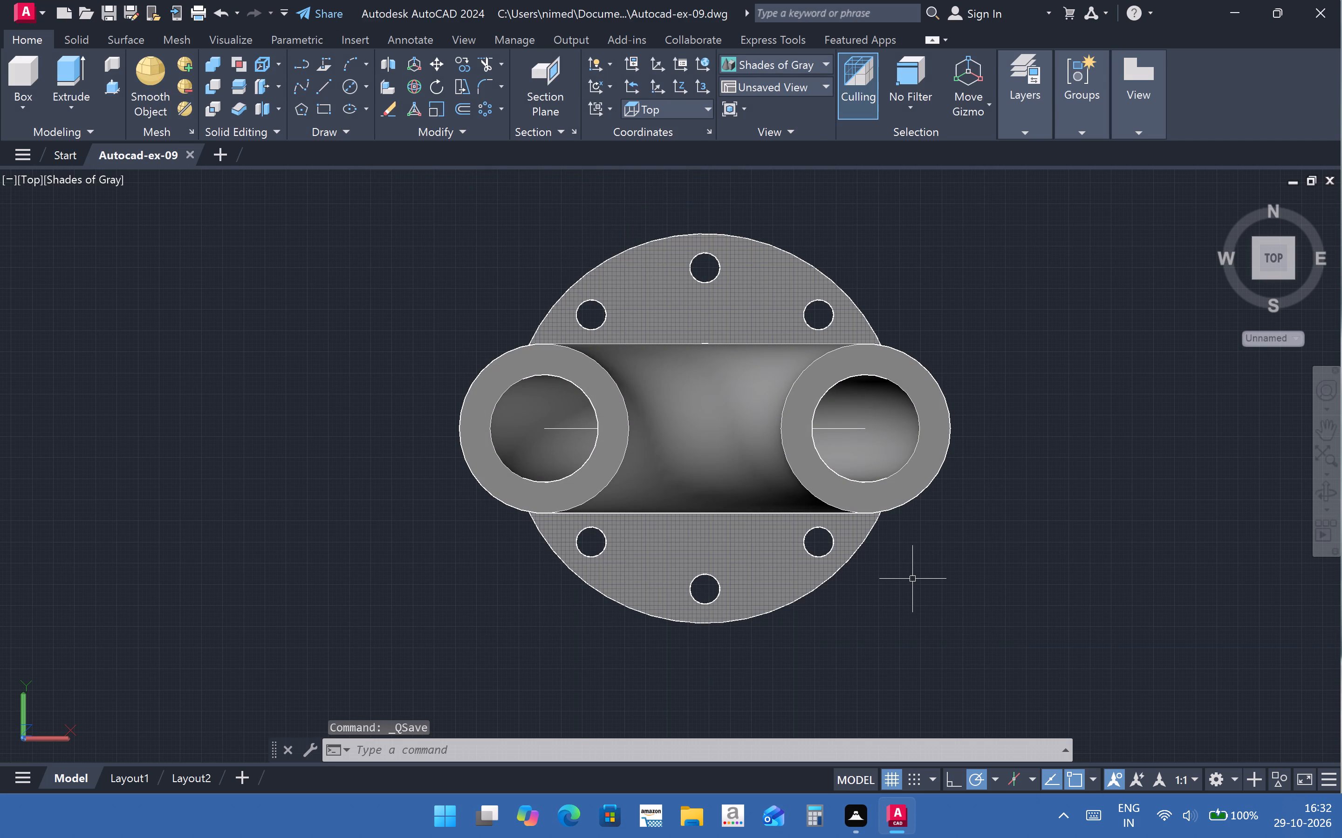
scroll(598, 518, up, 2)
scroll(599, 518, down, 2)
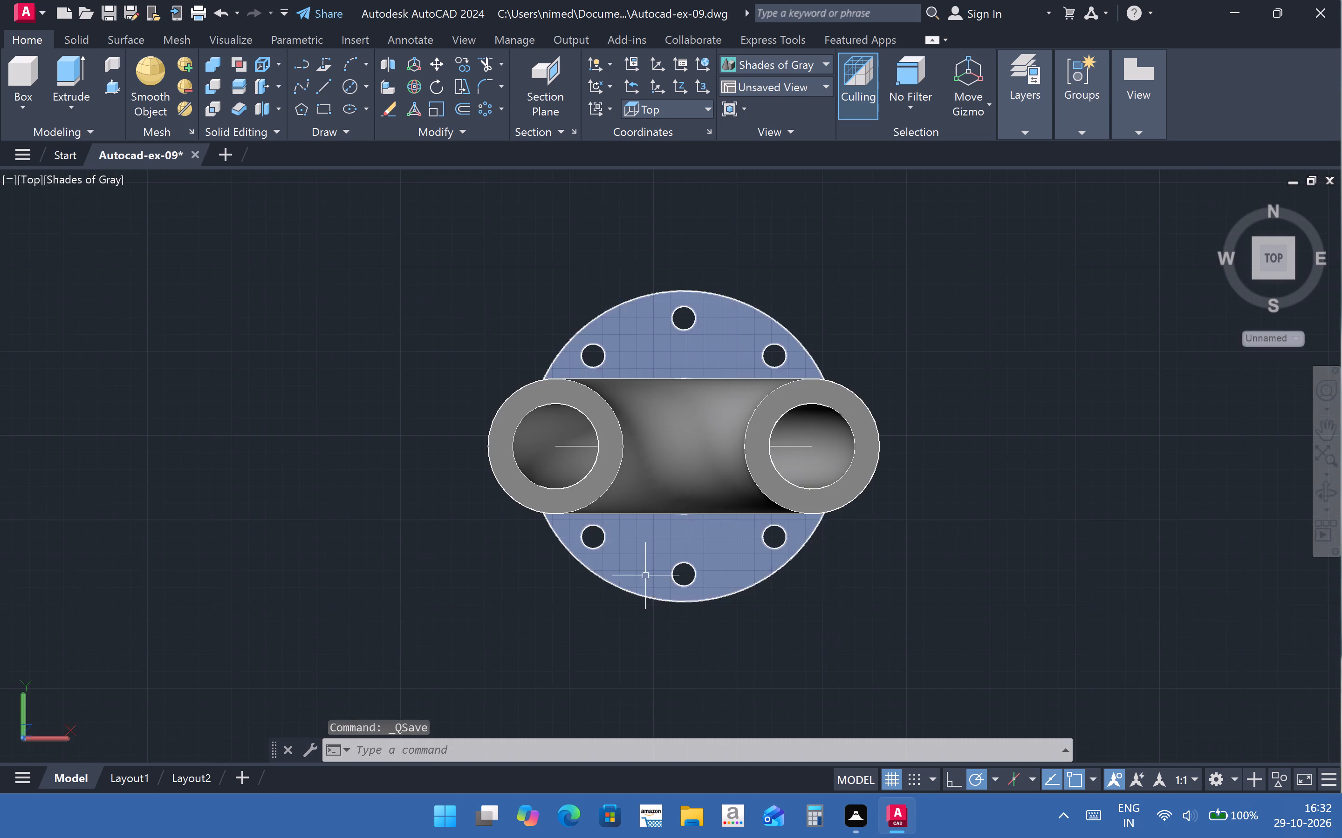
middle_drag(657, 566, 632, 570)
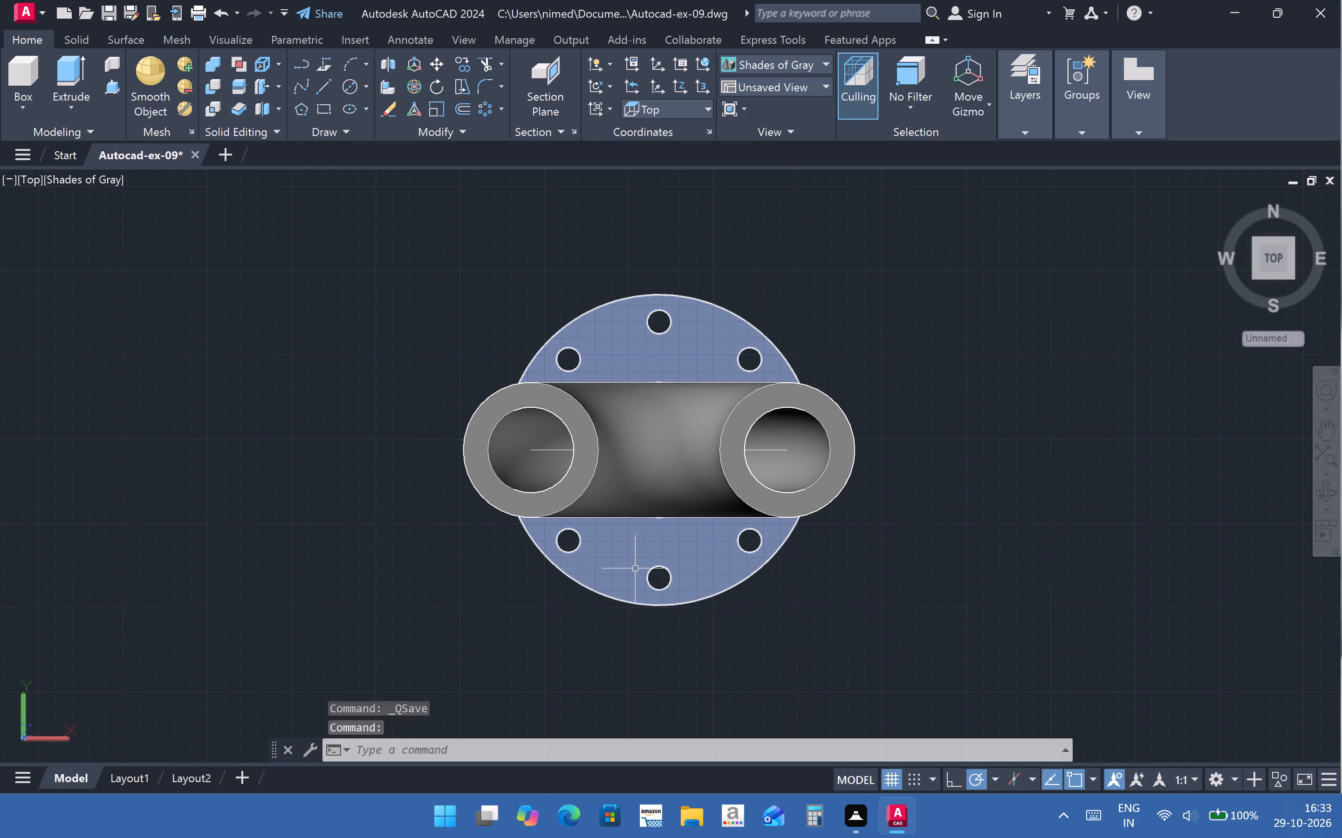
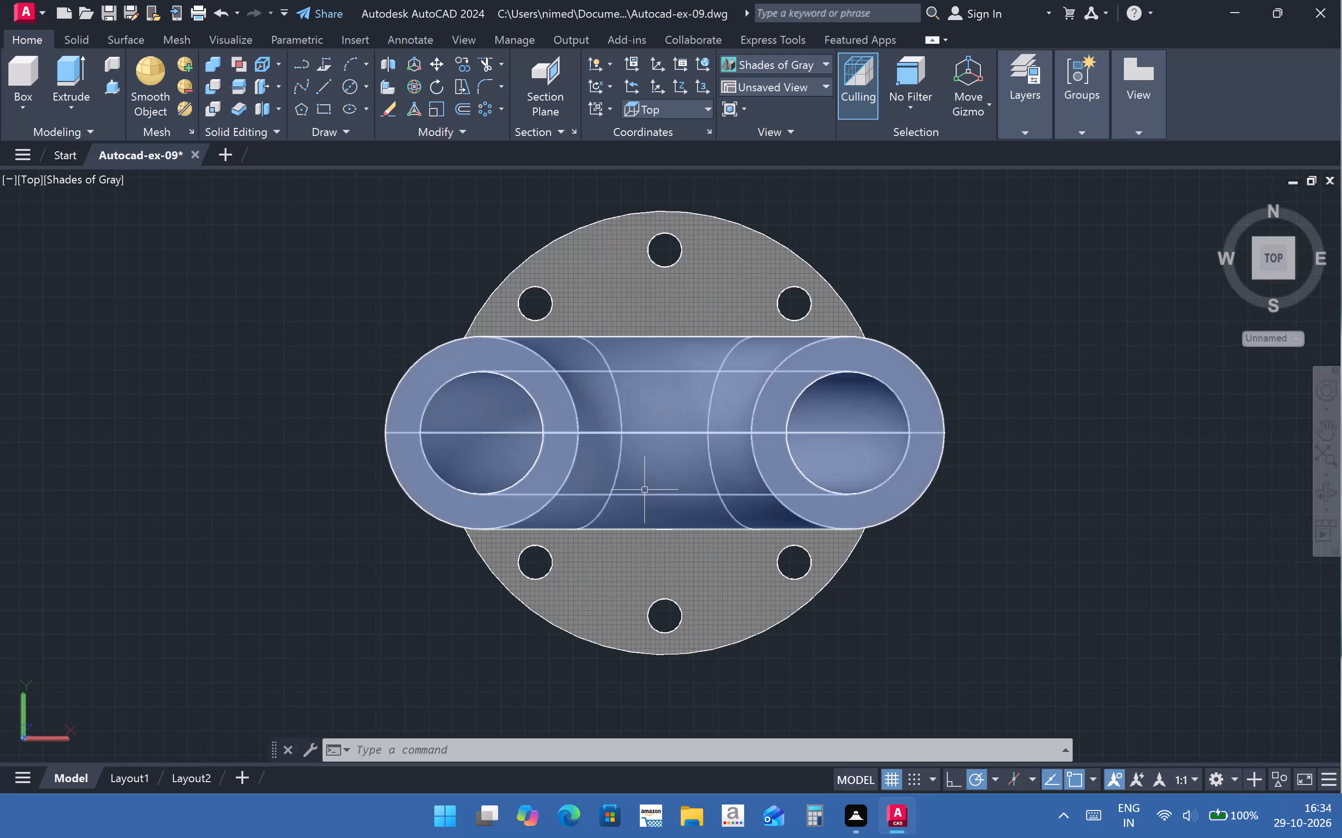
Examine the whole pipe fitting, with its two curved branches and bolted flange, in the SW Isometric view.
scroll(645, 527, down, 2)
middle_drag(668, 581, 665, 555)
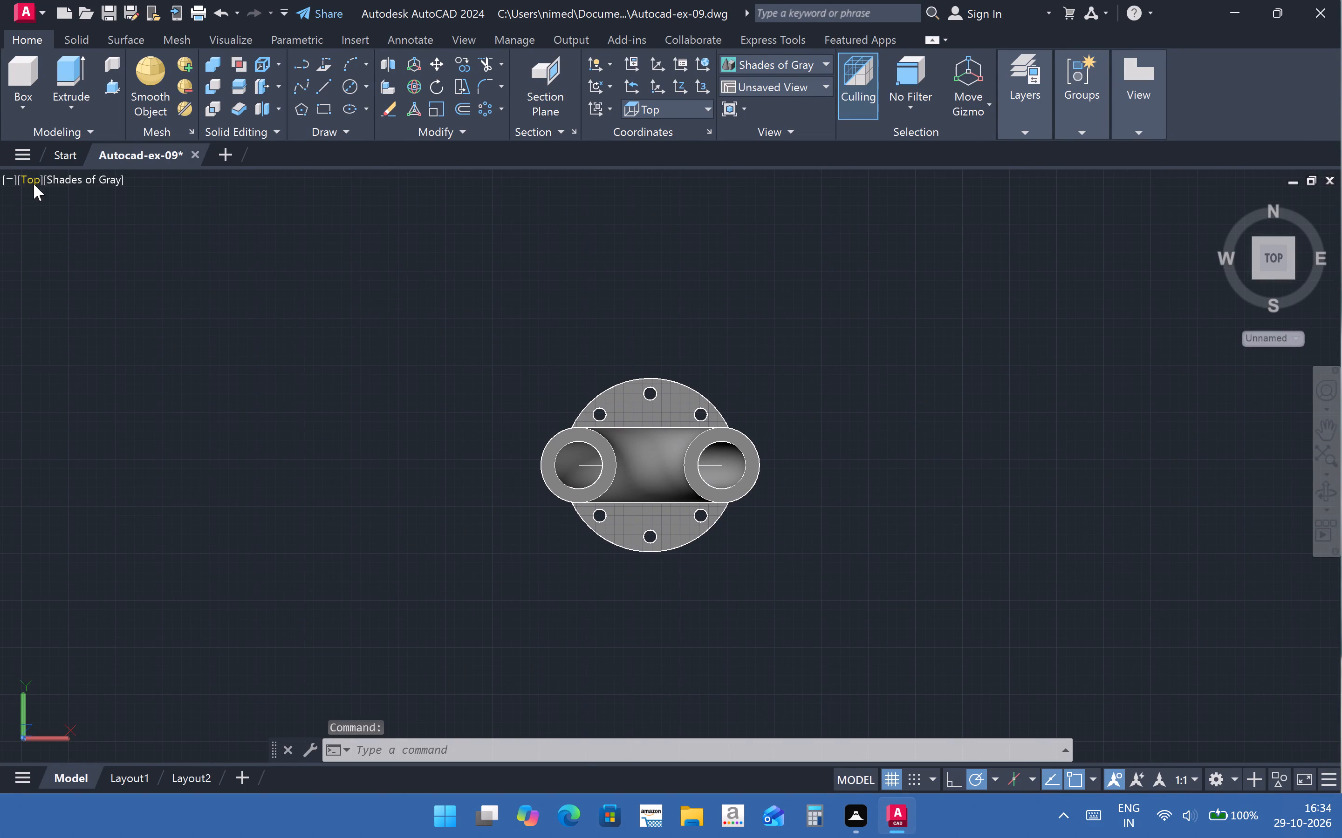
click(34, 184)
click(102, 356)
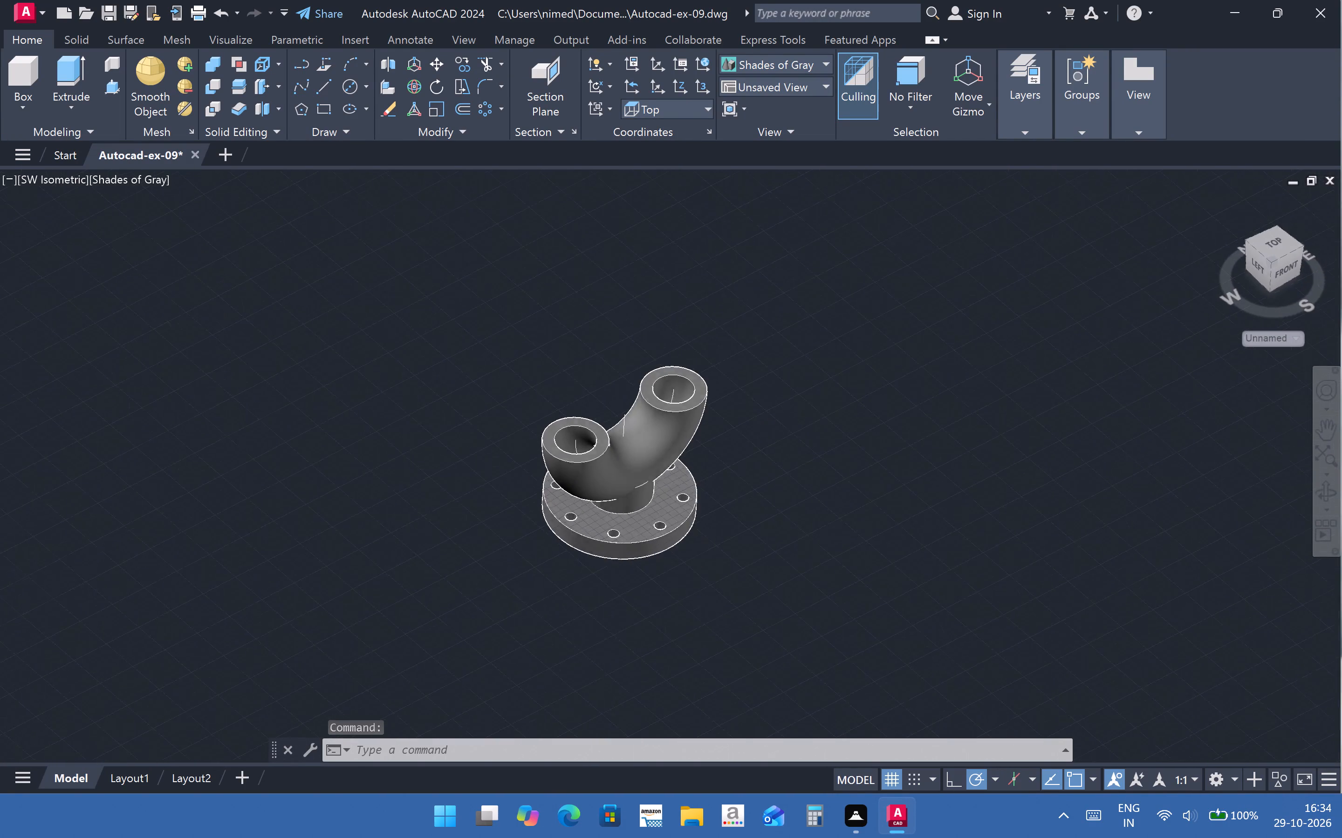
scroll(665, 498, down, 2)
scroll(634, 518, up, 3)
middle_drag(634, 518, 636, 535)
click(1329, 438)
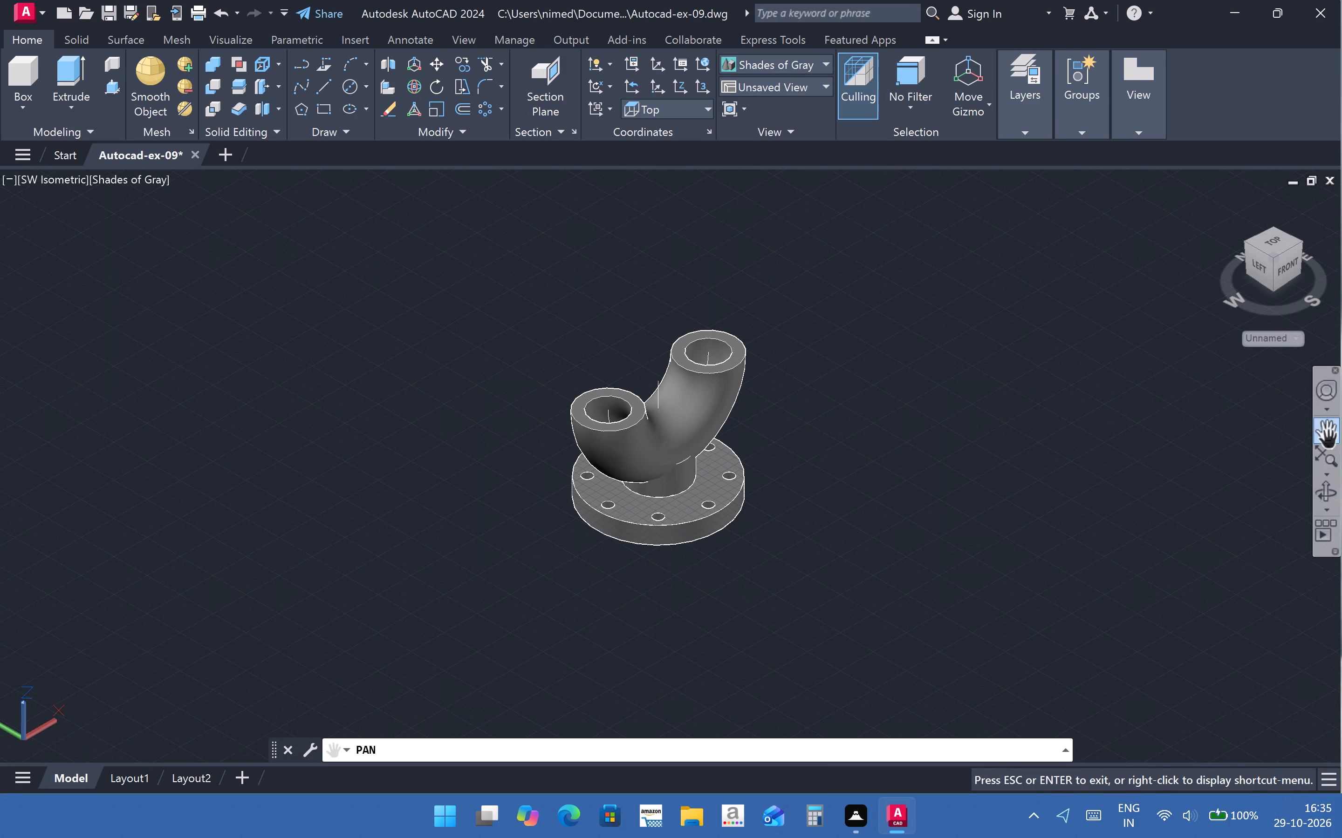
drag(663, 484, 611, 486)
drag(701, 454, 769, 448)
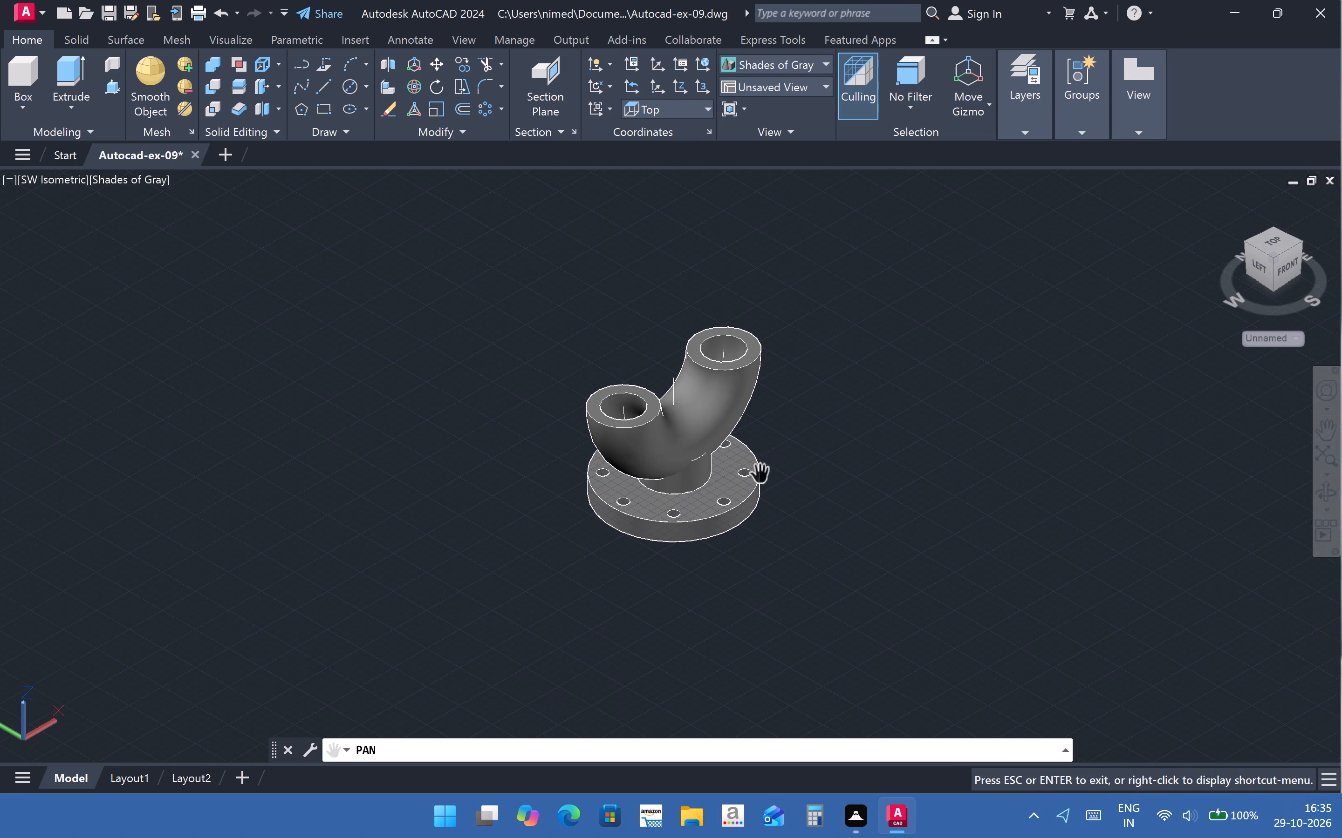
scroll(760, 473, up, 2)
middle_drag(758, 474, 755, 486)
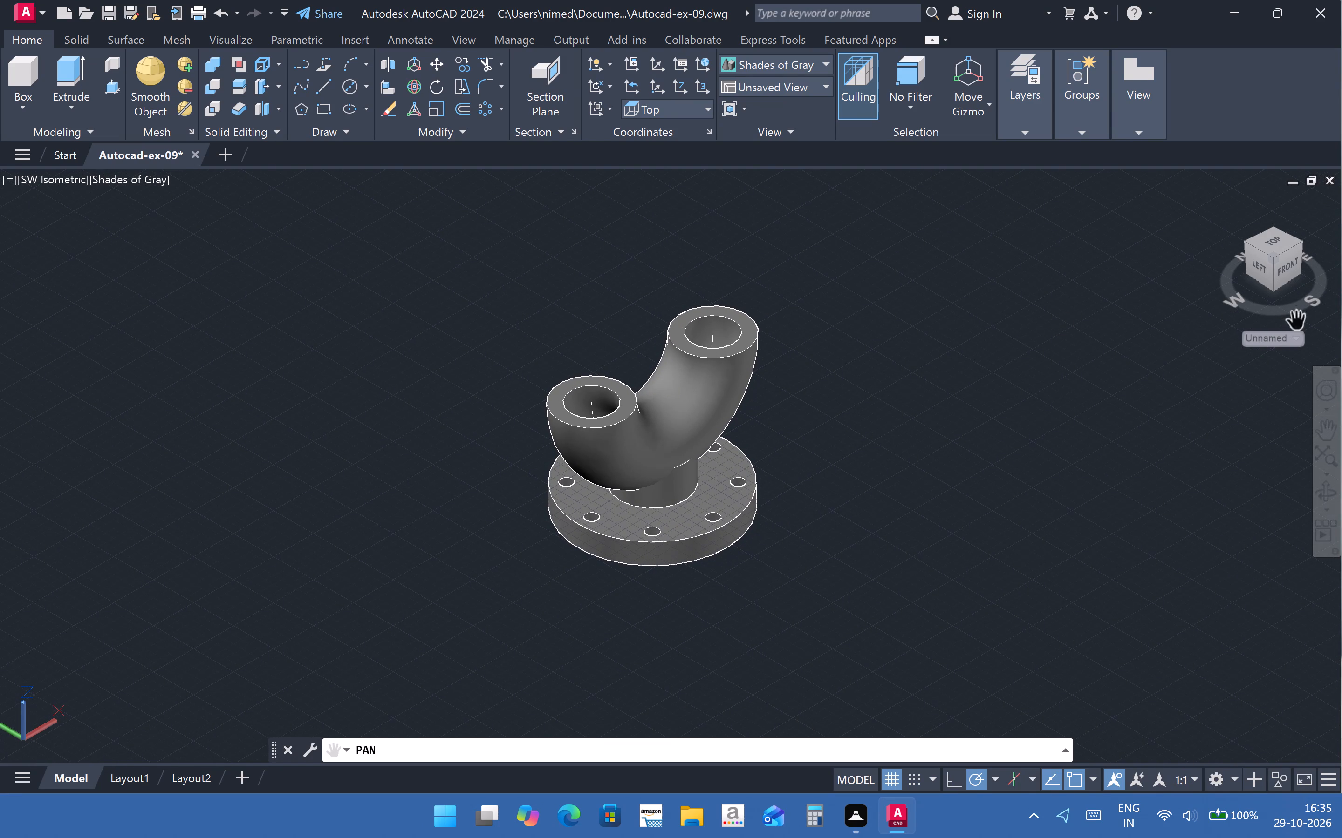
click(1333, 436)
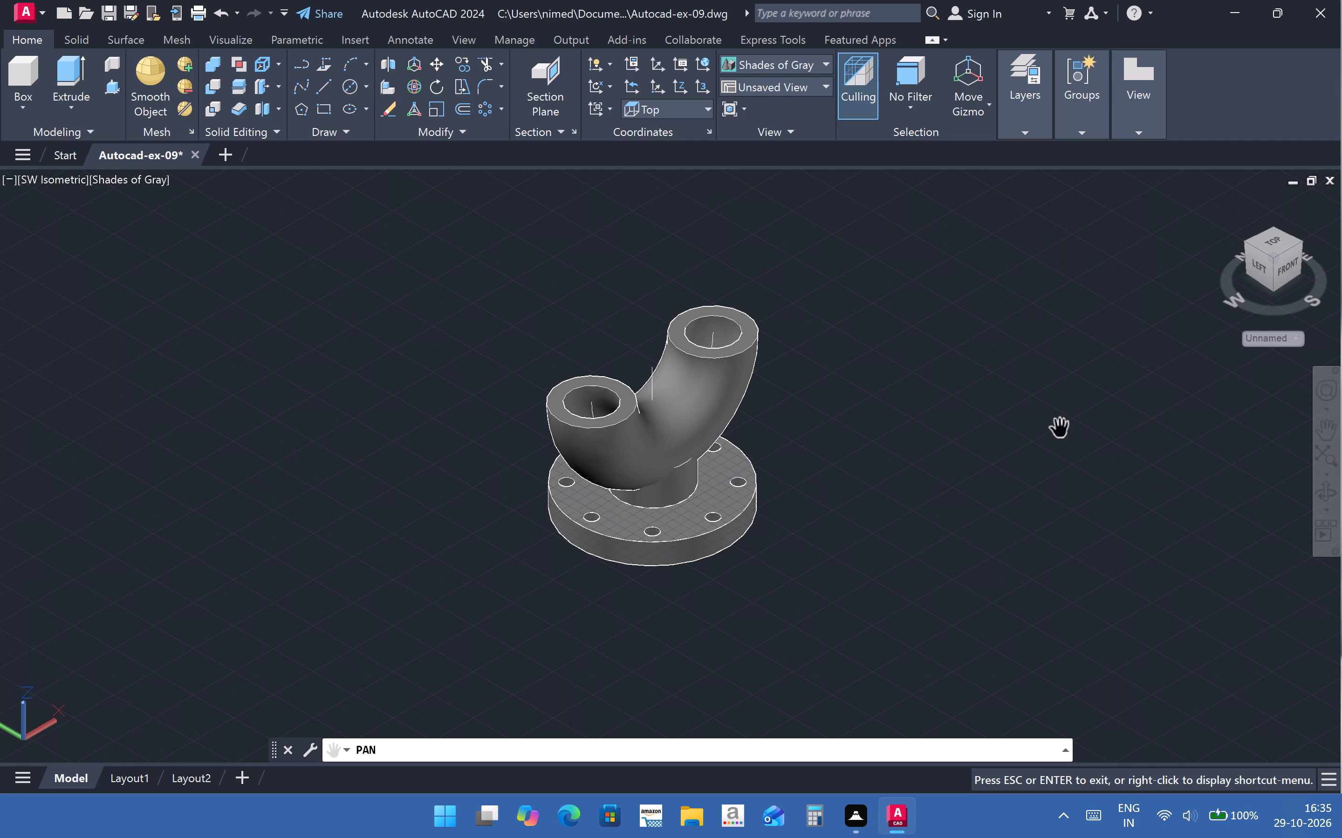
key(Escape)
scroll(657, 386, down, 2)
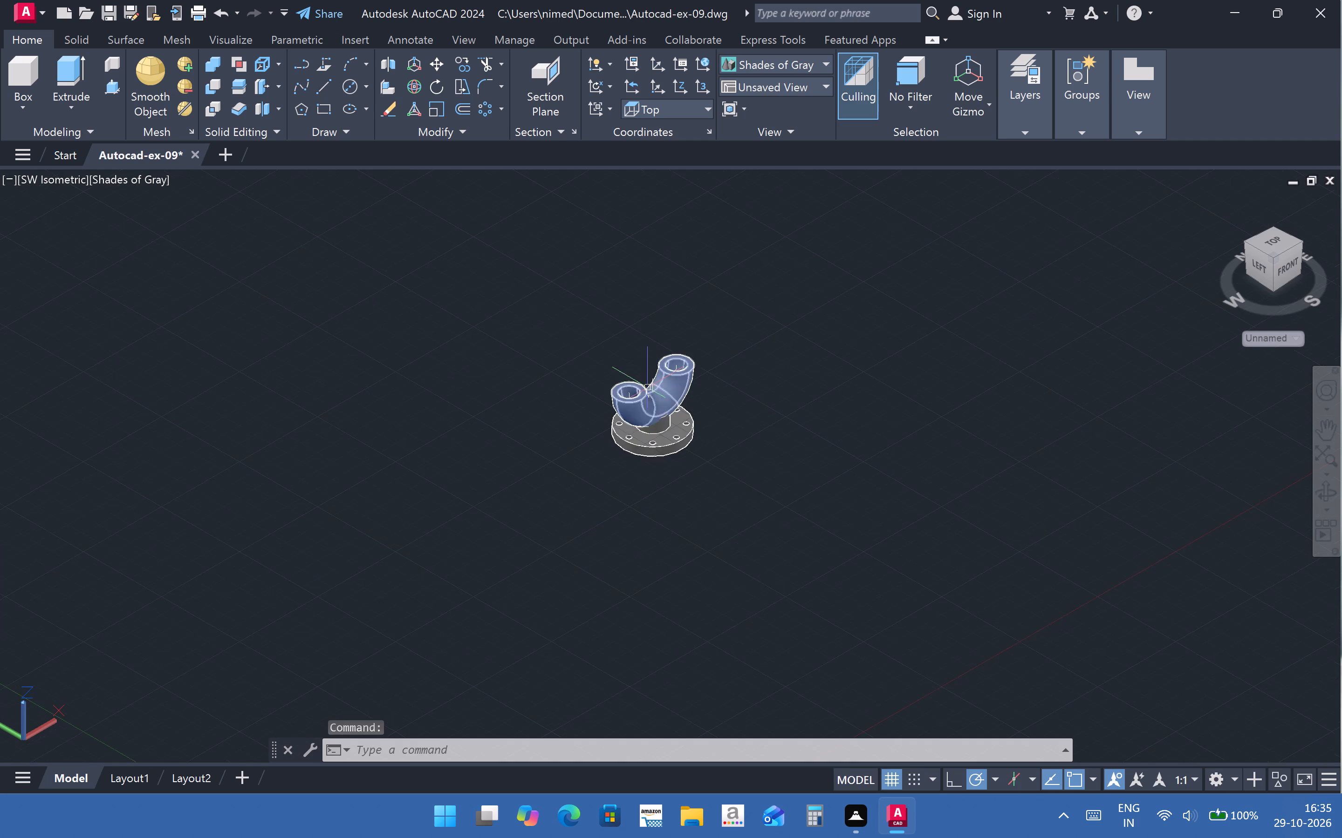
scroll(661, 444, up, 3)
middle_drag(664, 390, 658, 480)
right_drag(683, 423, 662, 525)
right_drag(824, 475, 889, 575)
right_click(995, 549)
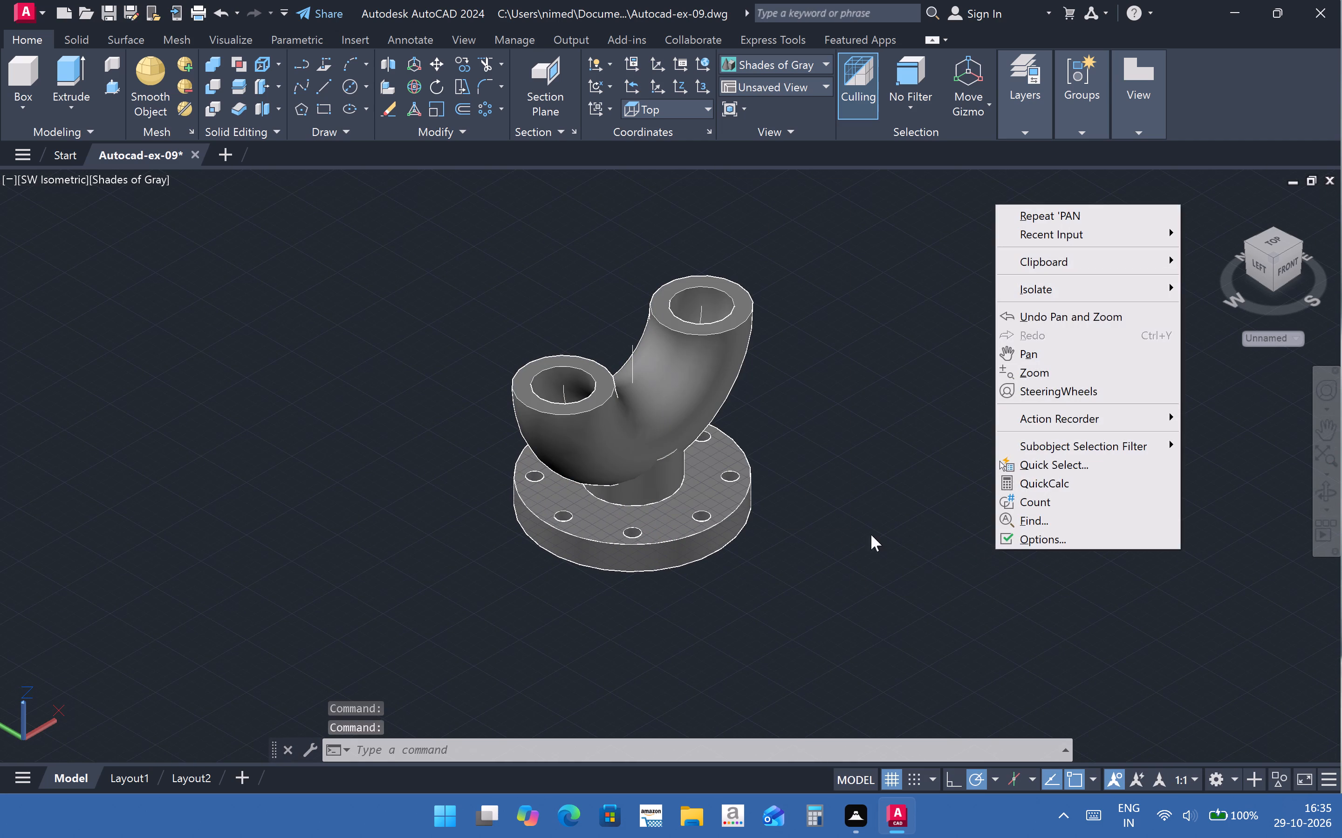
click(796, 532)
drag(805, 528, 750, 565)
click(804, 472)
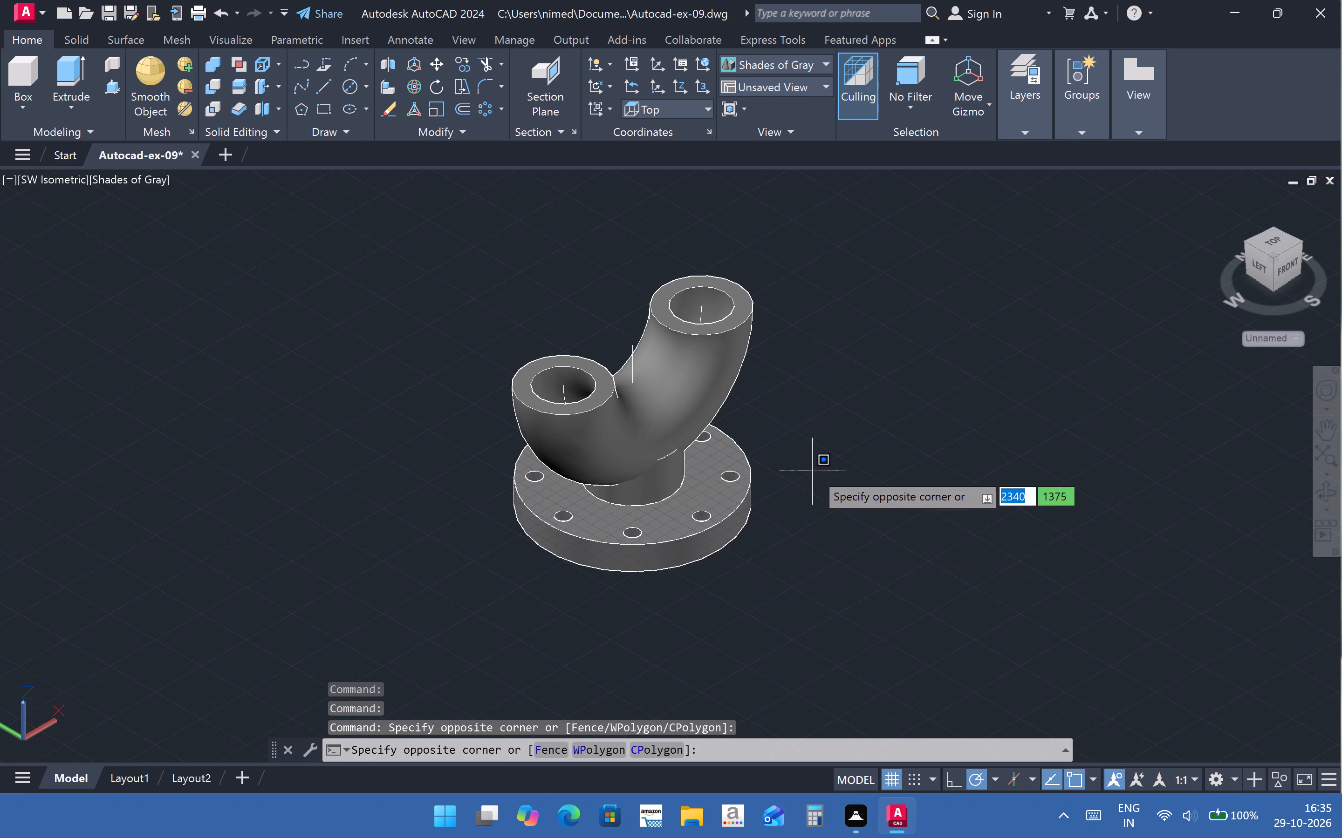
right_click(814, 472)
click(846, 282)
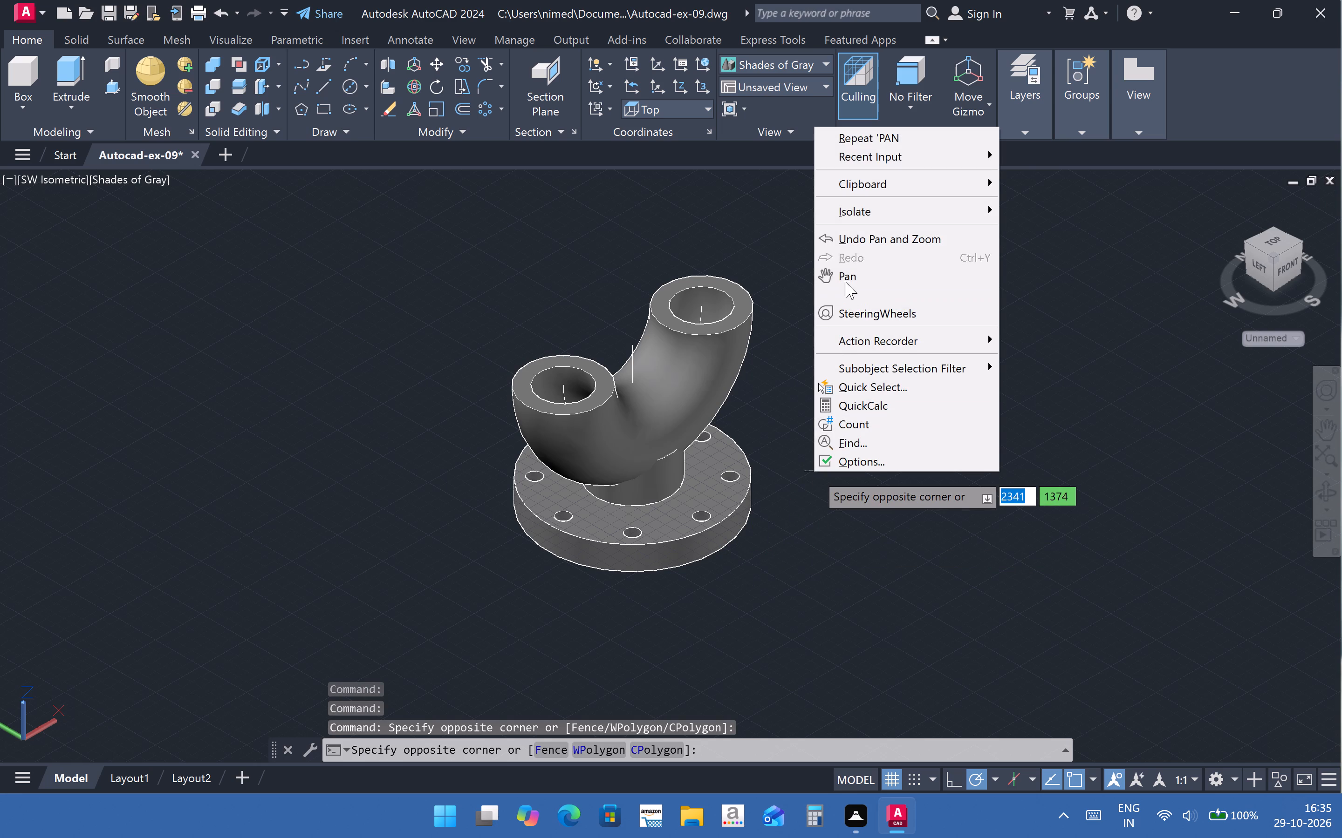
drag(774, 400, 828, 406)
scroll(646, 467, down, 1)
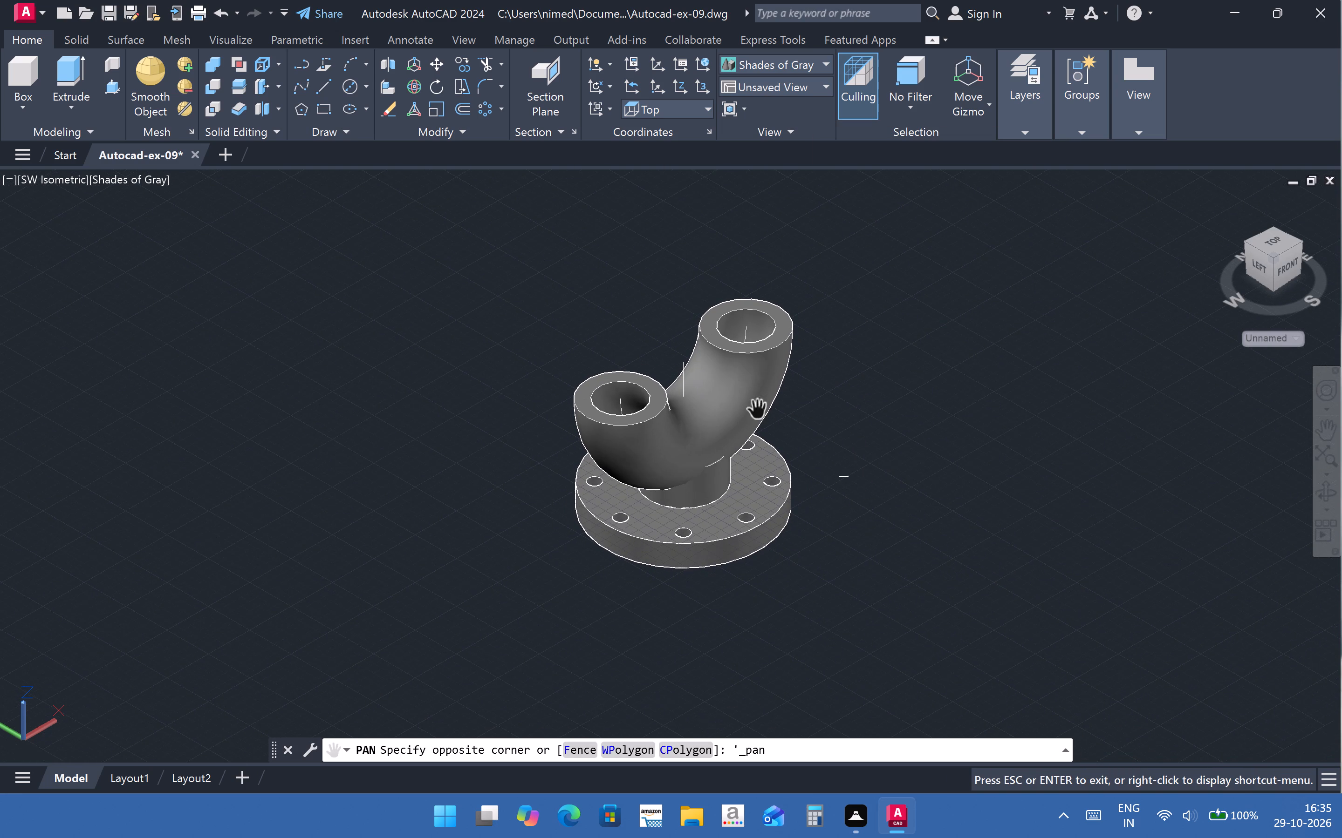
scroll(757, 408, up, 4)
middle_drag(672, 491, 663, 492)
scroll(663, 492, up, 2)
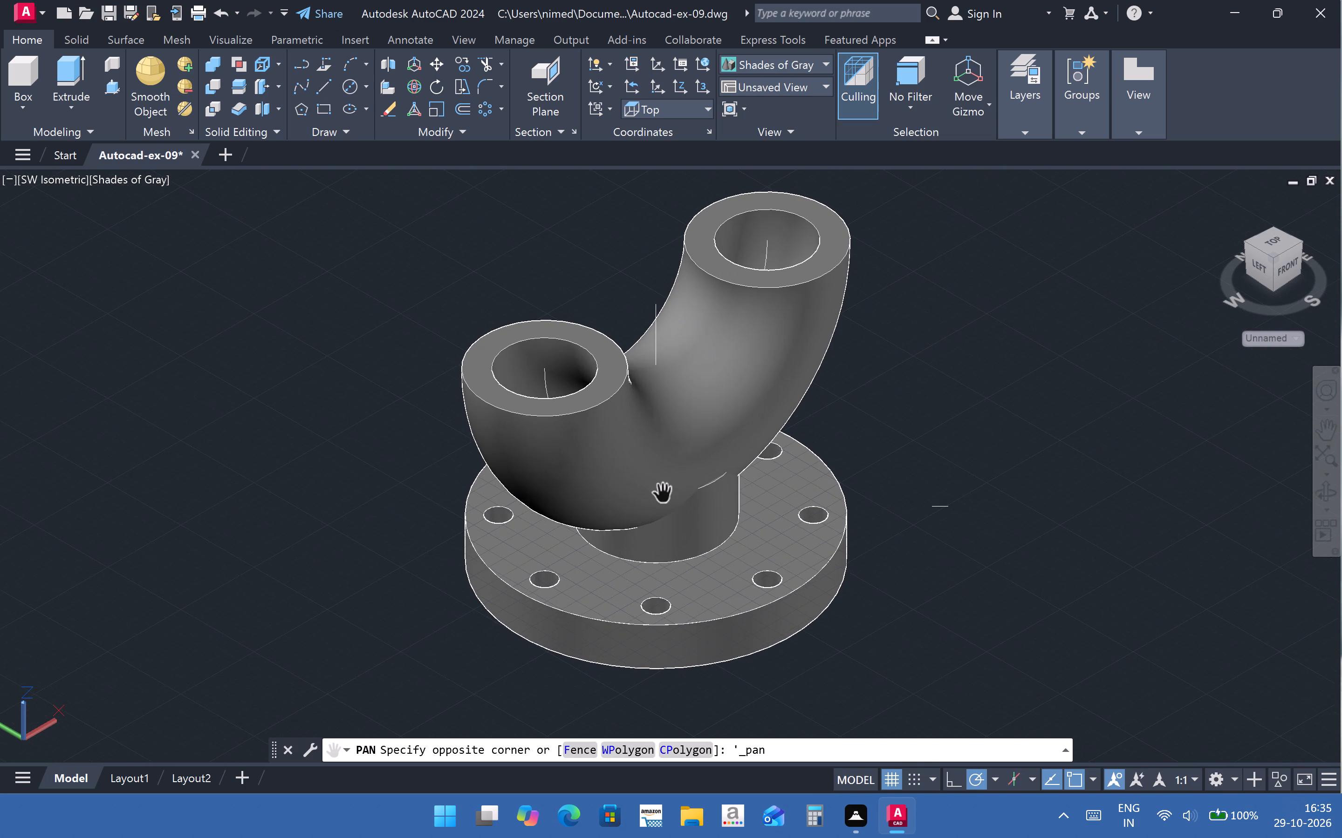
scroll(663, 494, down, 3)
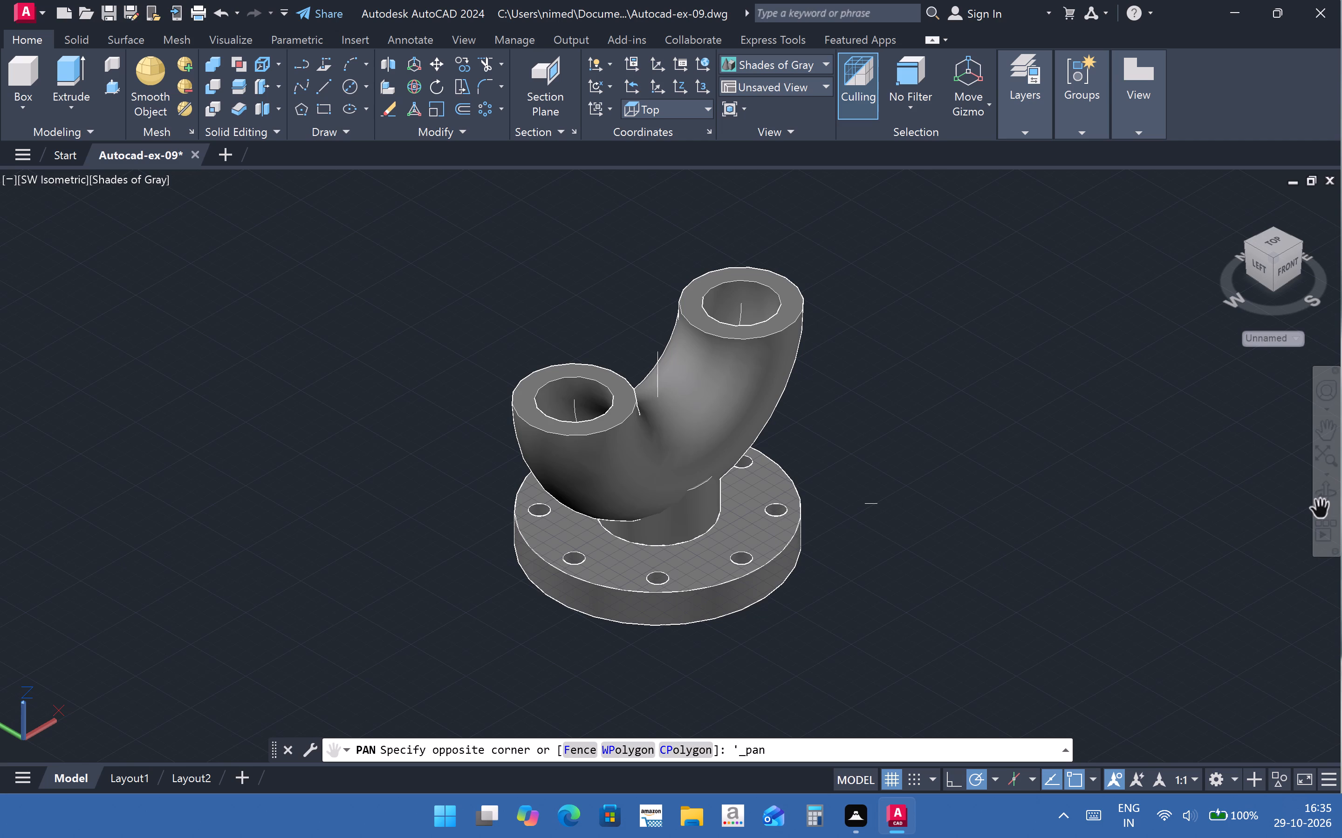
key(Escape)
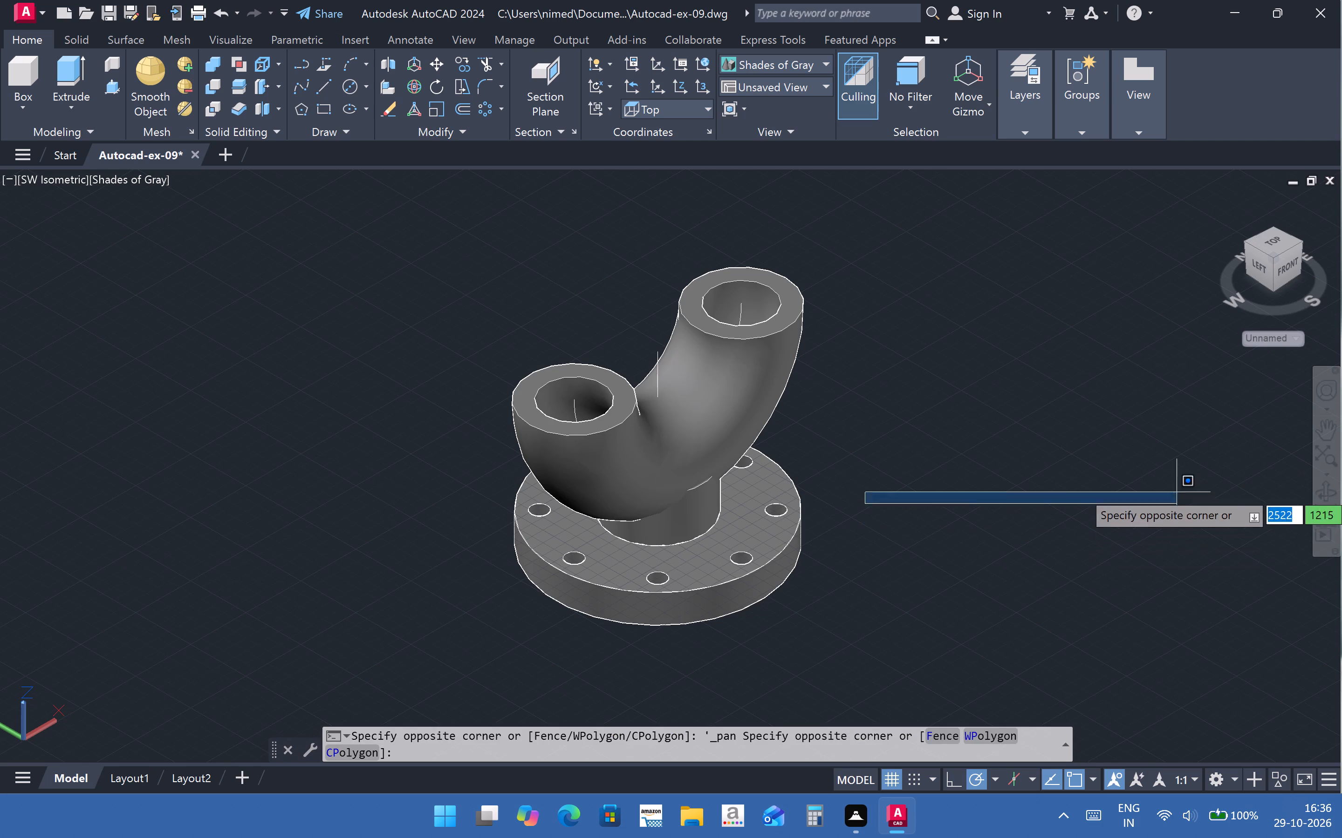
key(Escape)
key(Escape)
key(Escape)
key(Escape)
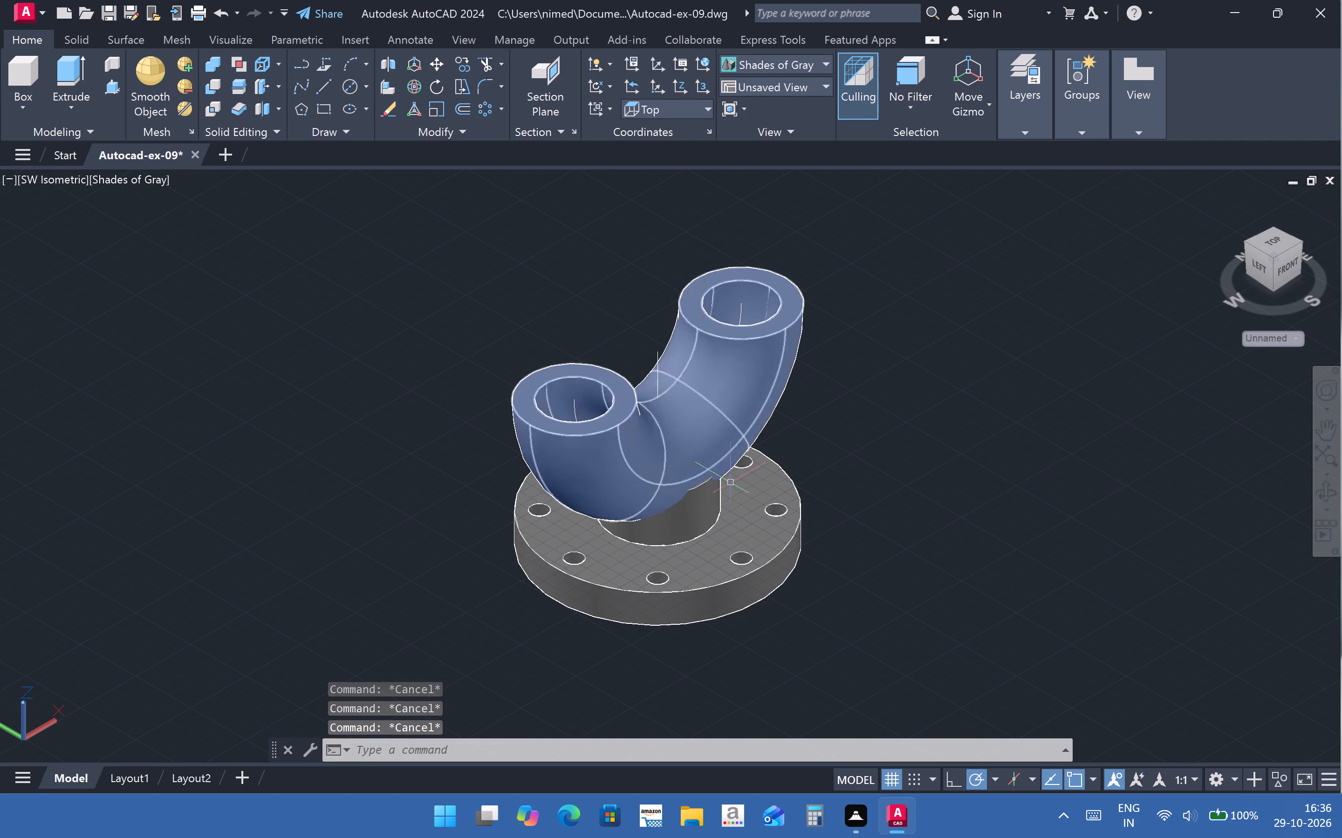
Orbit the fitting to examine the curved branches, neck and flange from the front, and return to SW Isometric.
scroll(832, 507, up, 2)
scroll(833, 508, down, 1)
click(1328, 497)
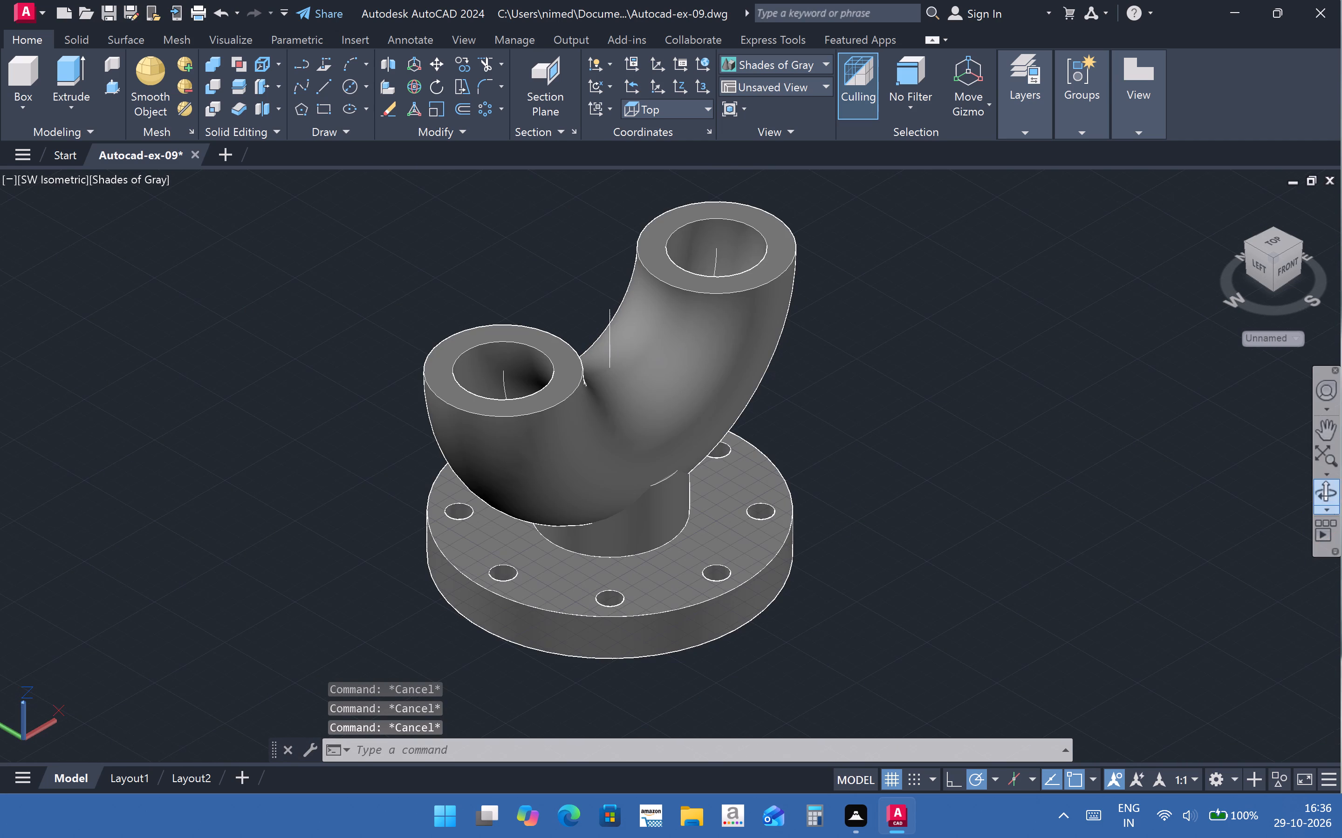
middle_drag(721, 519, 705, 497)
drag(494, 467, 482, 474)
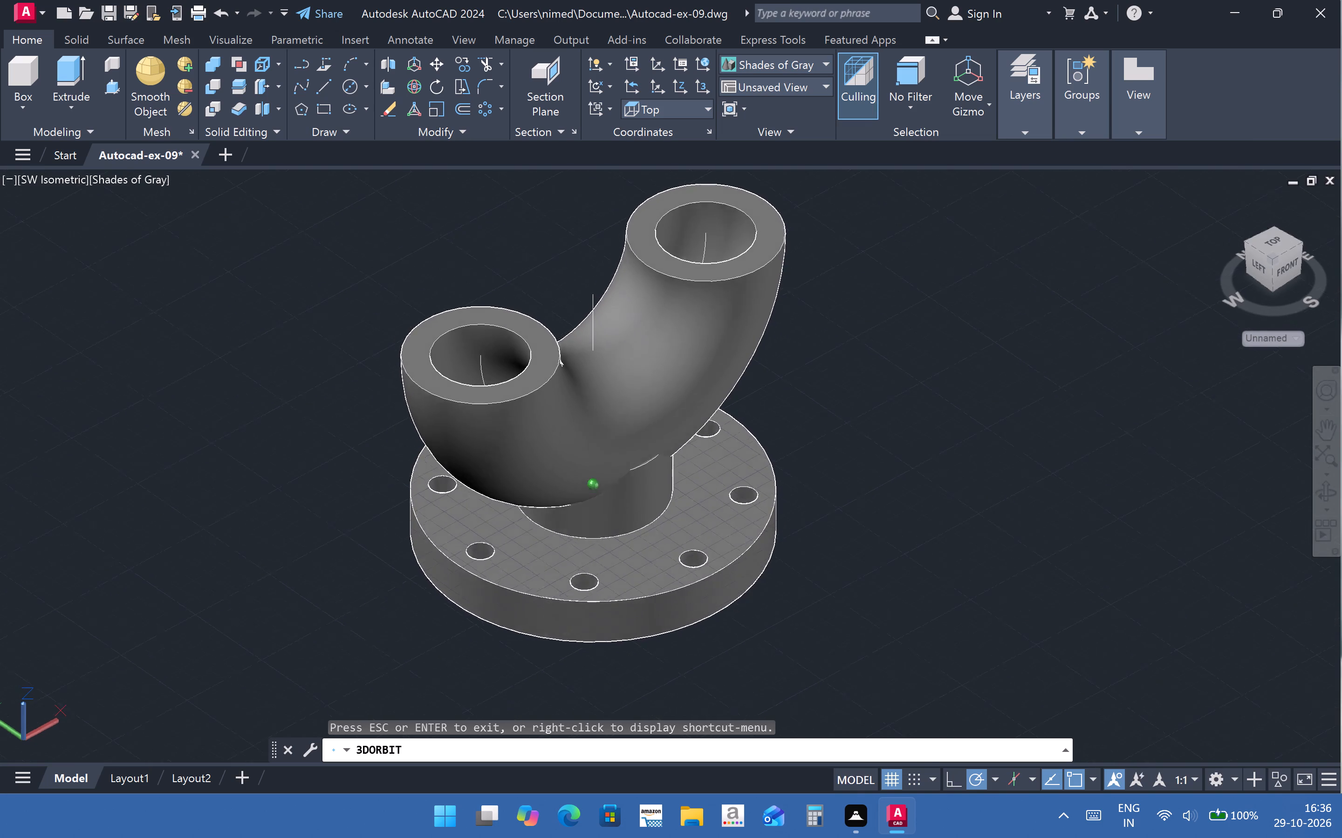
drag(482, 474, 459, 412)
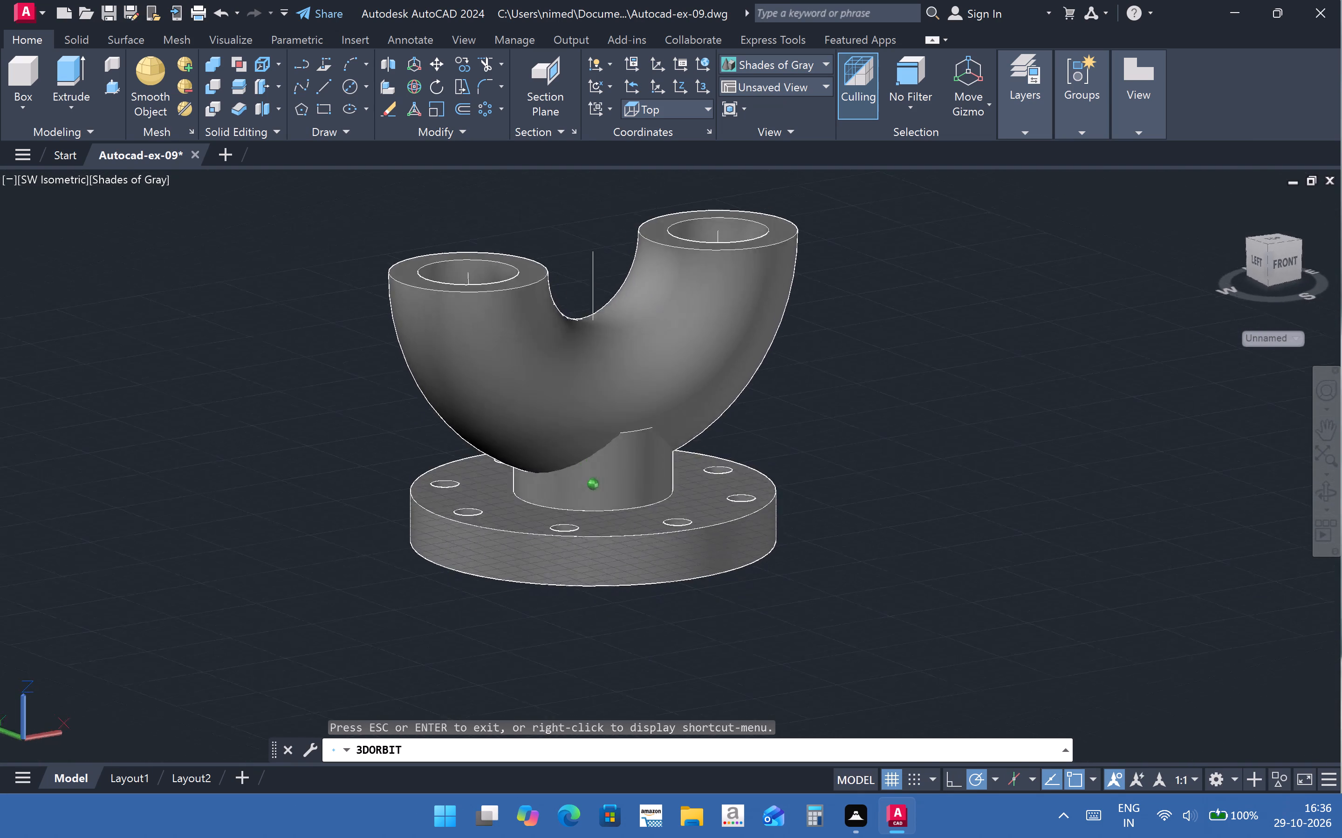
drag(459, 412, 448, 424)
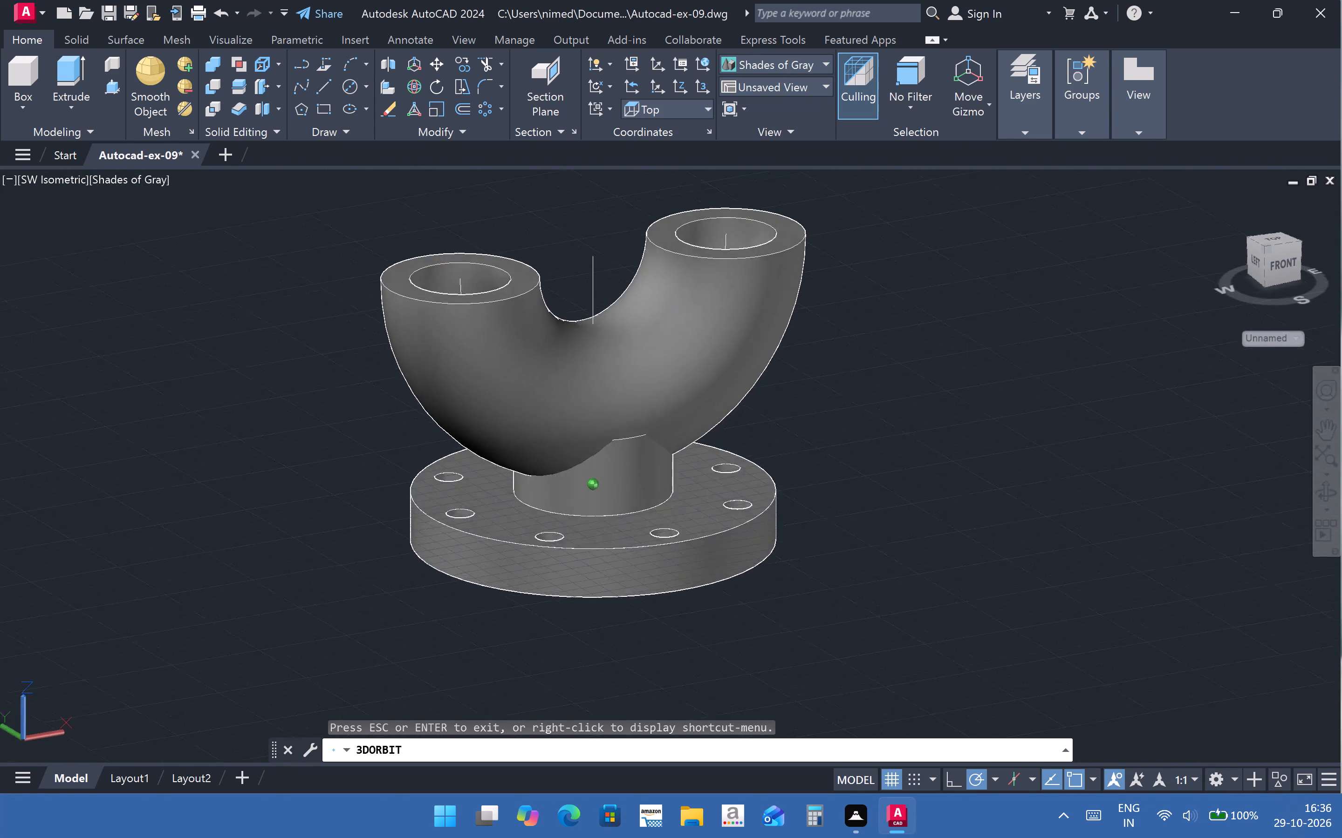
drag(448, 424, 418, 454)
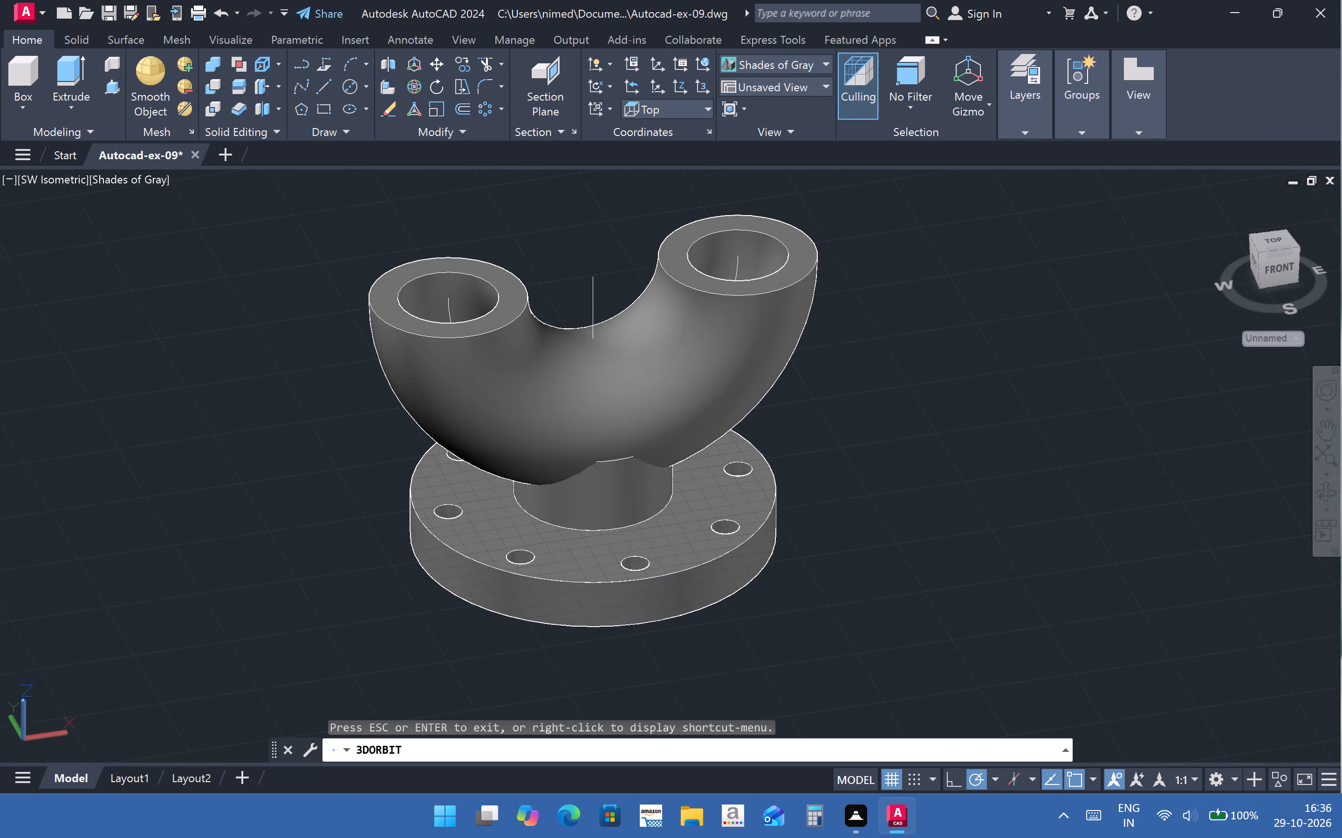
key(Escape)
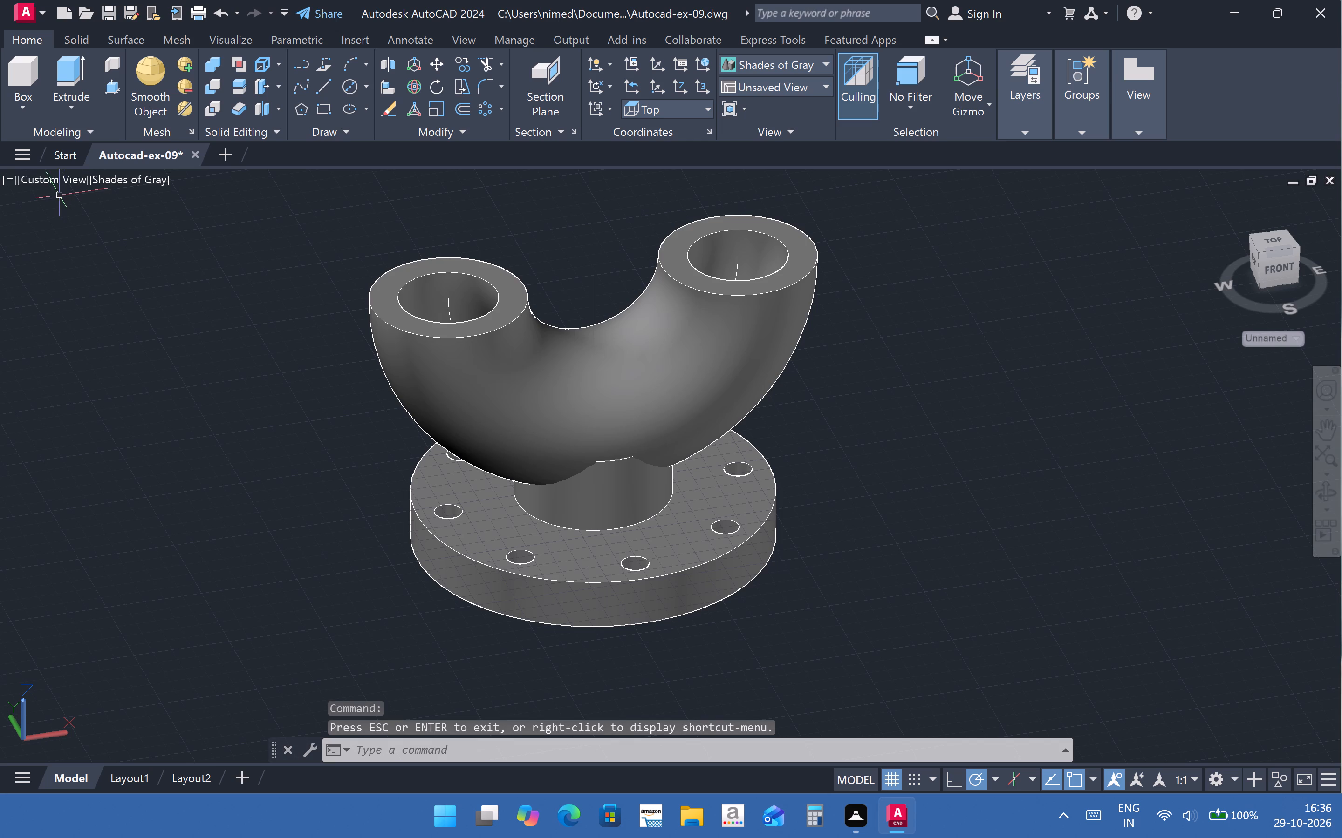
click(54, 180)
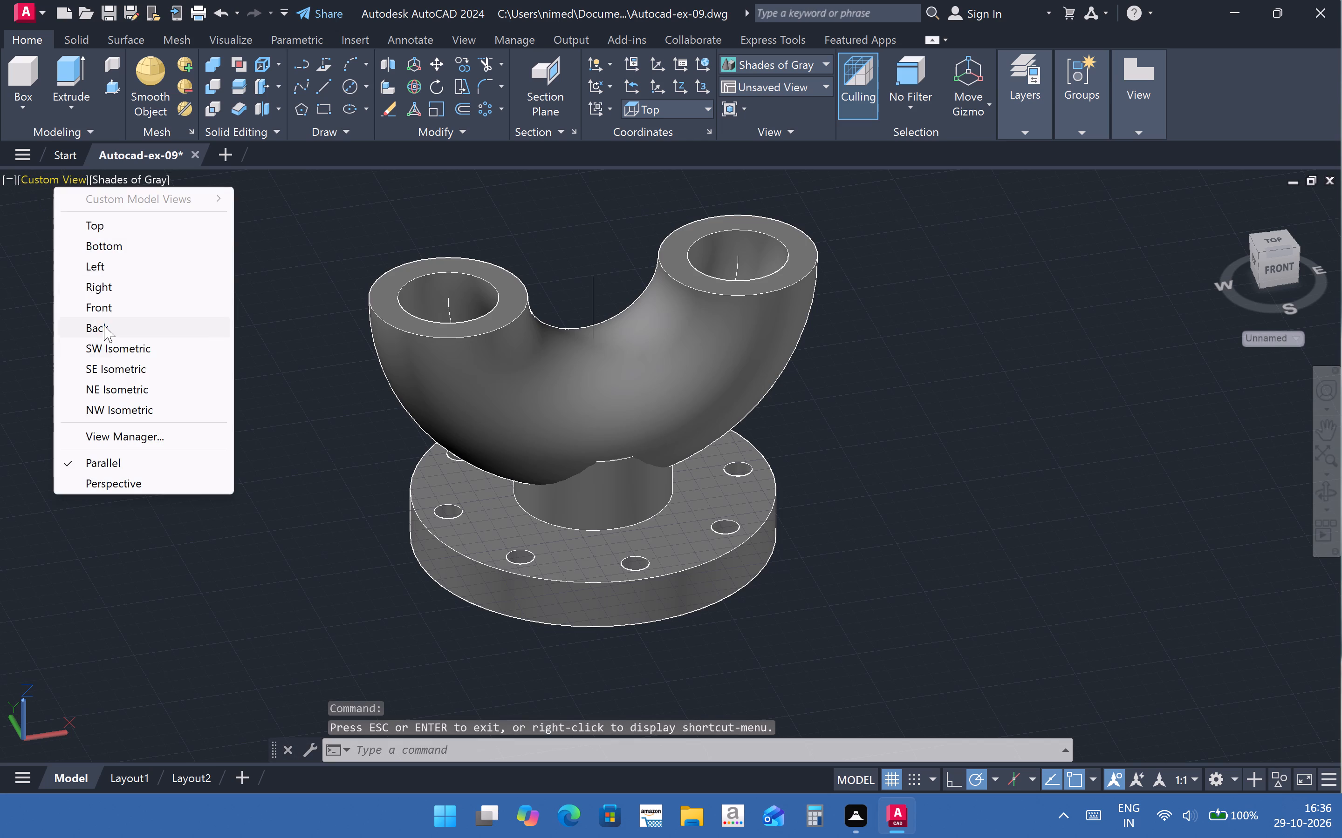
click(113, 350)
scroll(588, 473, down, 1)
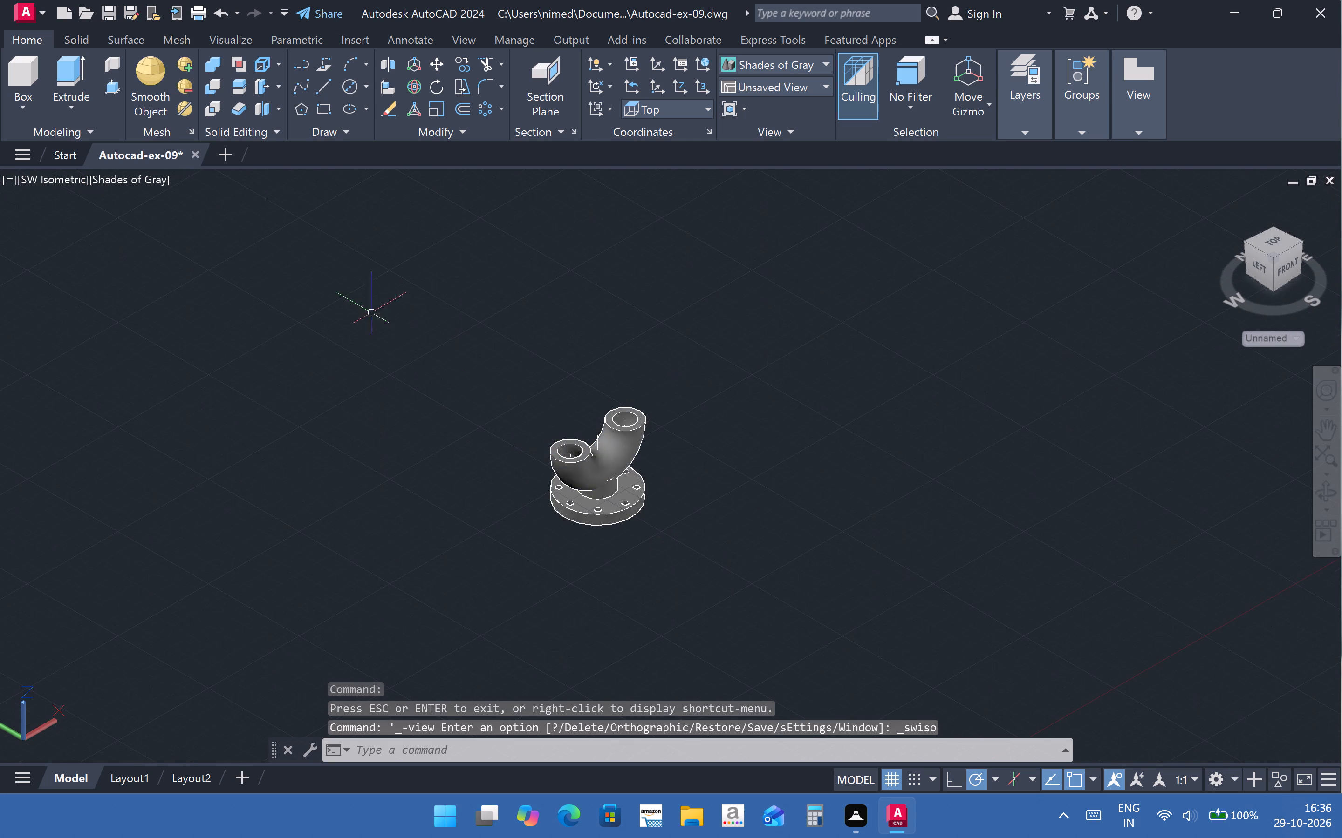
In the Top view, draw a circle of diameter 158.05 in the empty space east of the fitting.
click(39, 183)
click(57, 184)
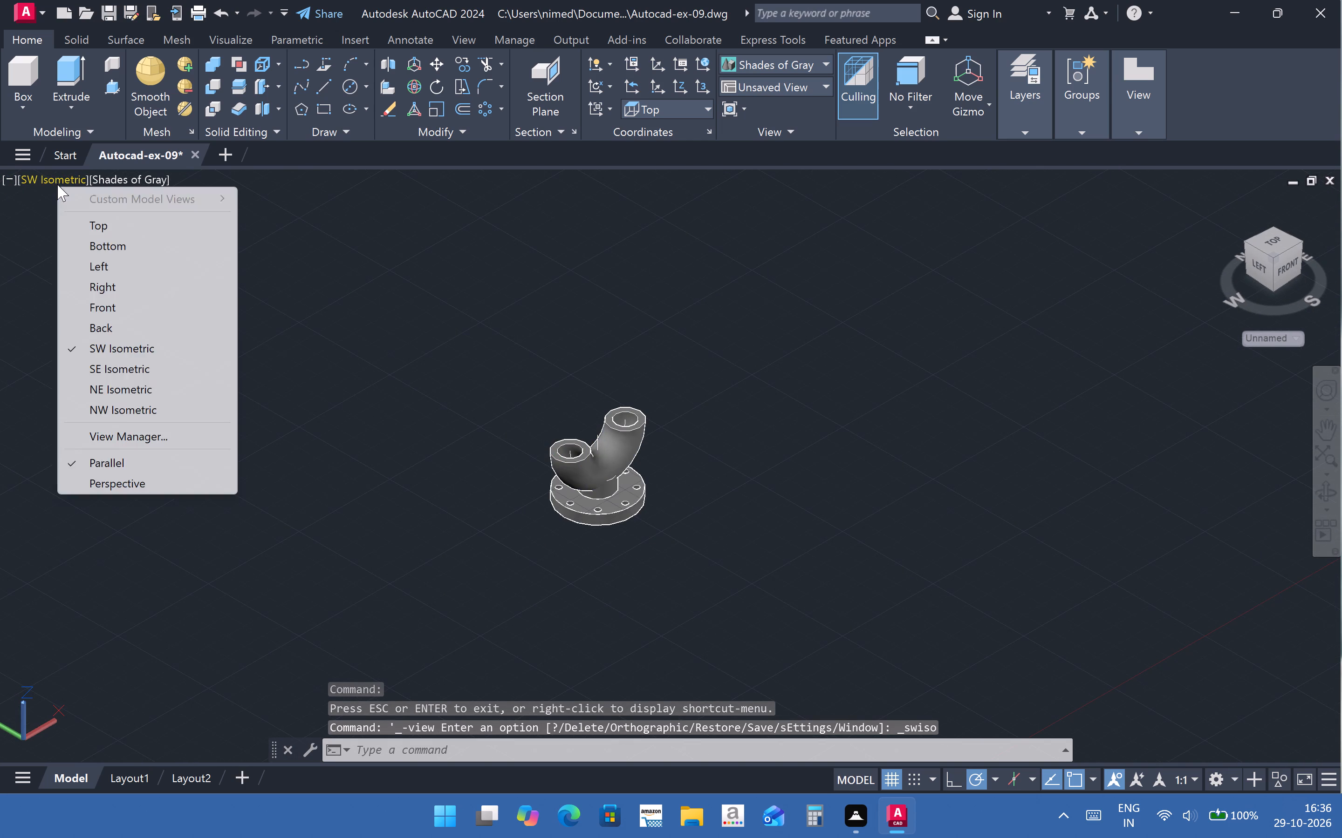
click(92, 220)
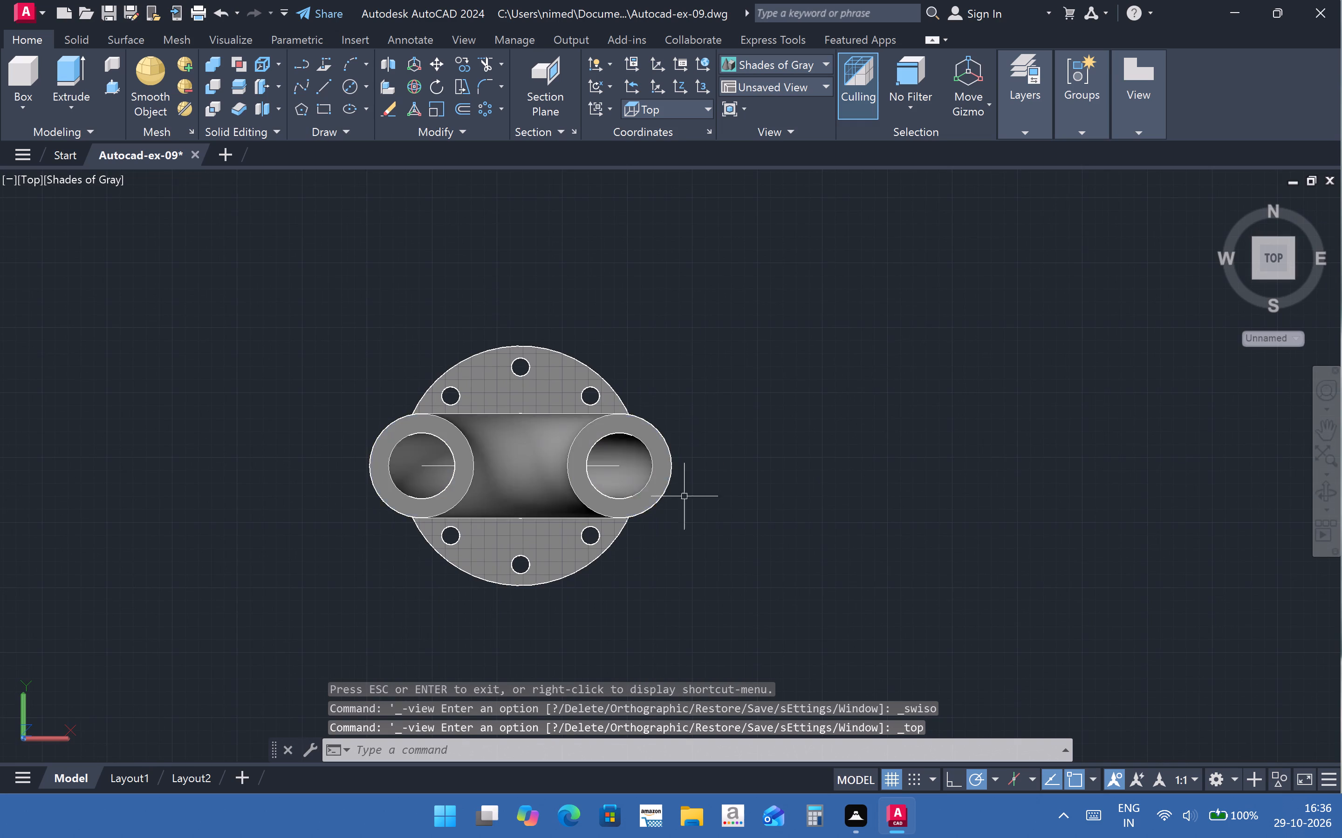
scroll(709, 499, up, 1)
scroll(538, 483, down, 2)
scroll(549, 502, up, 2)
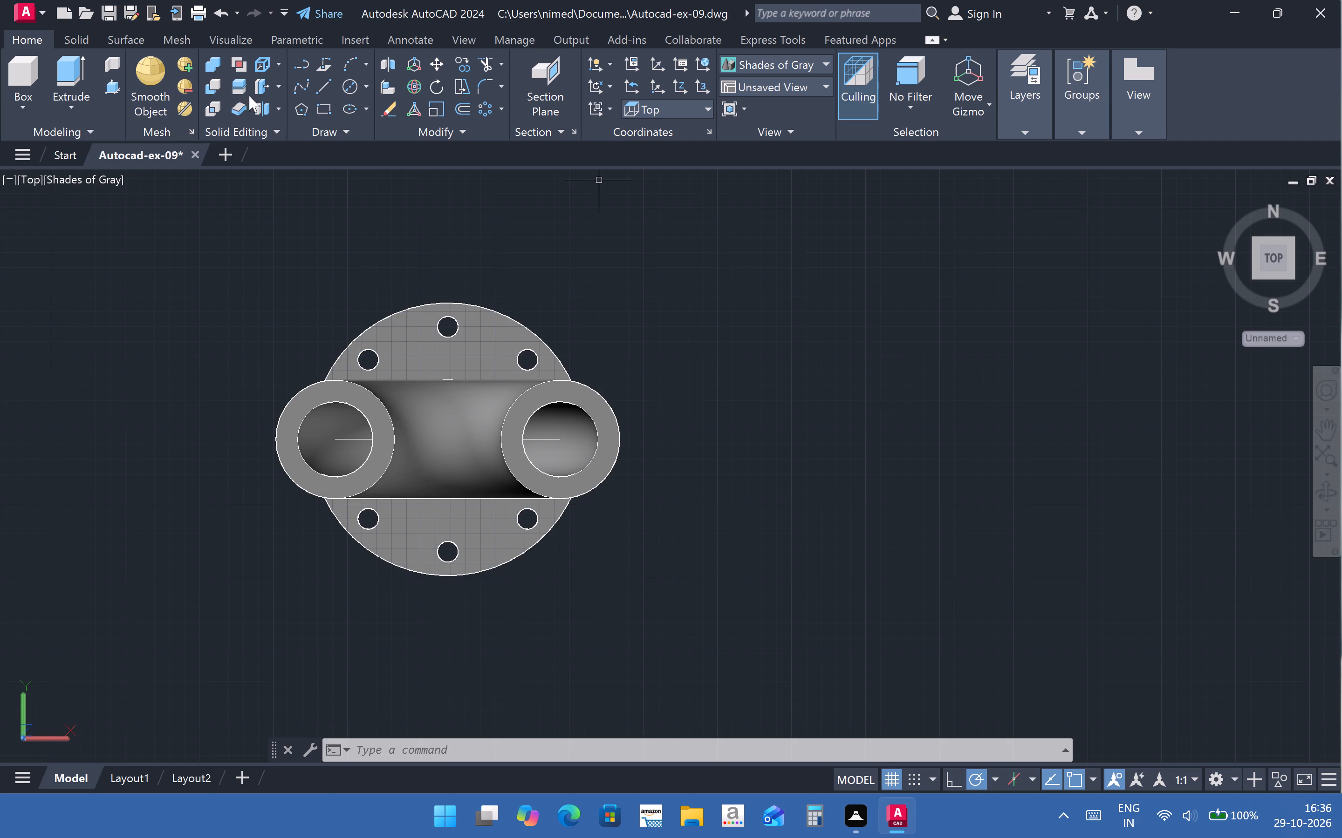
click(352, 86)
click(873, 423)
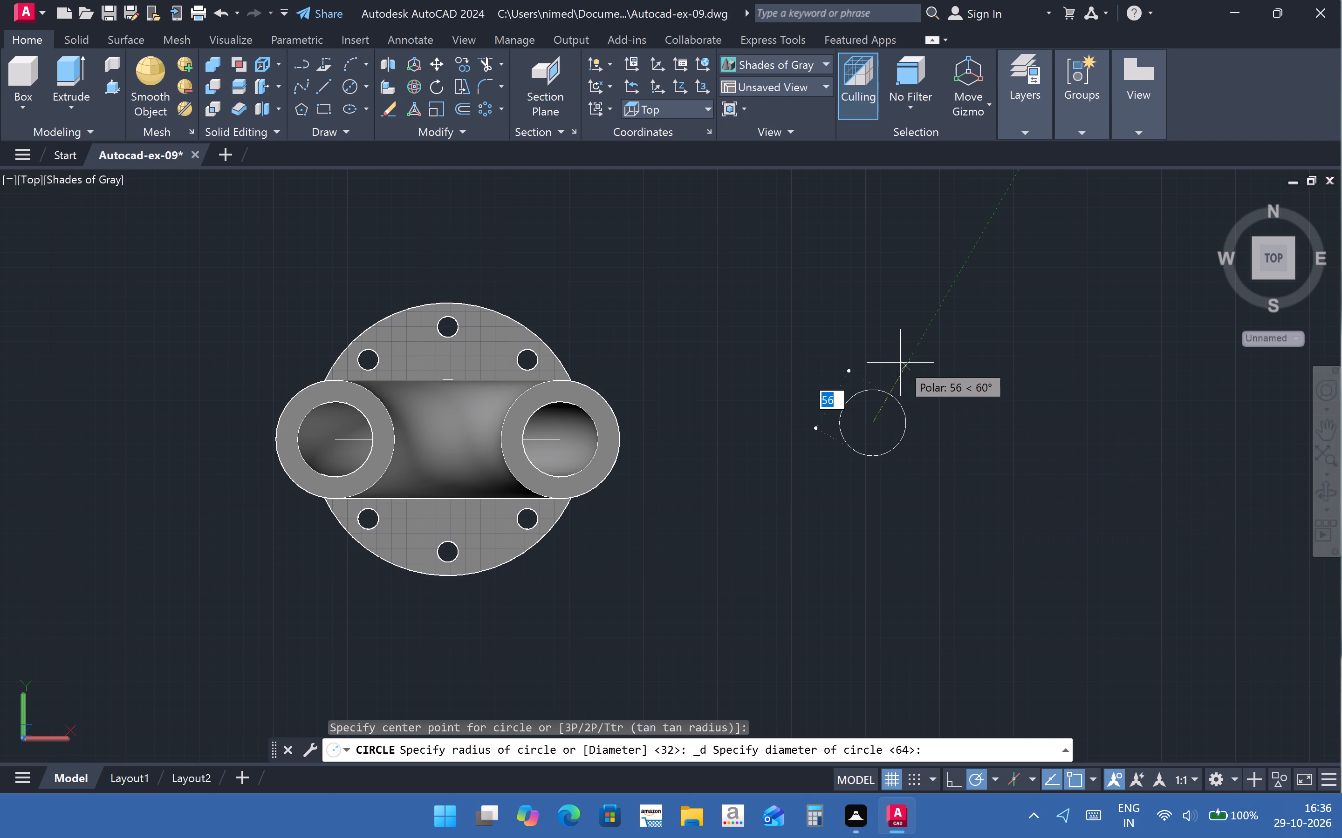
key(1)
text(58)
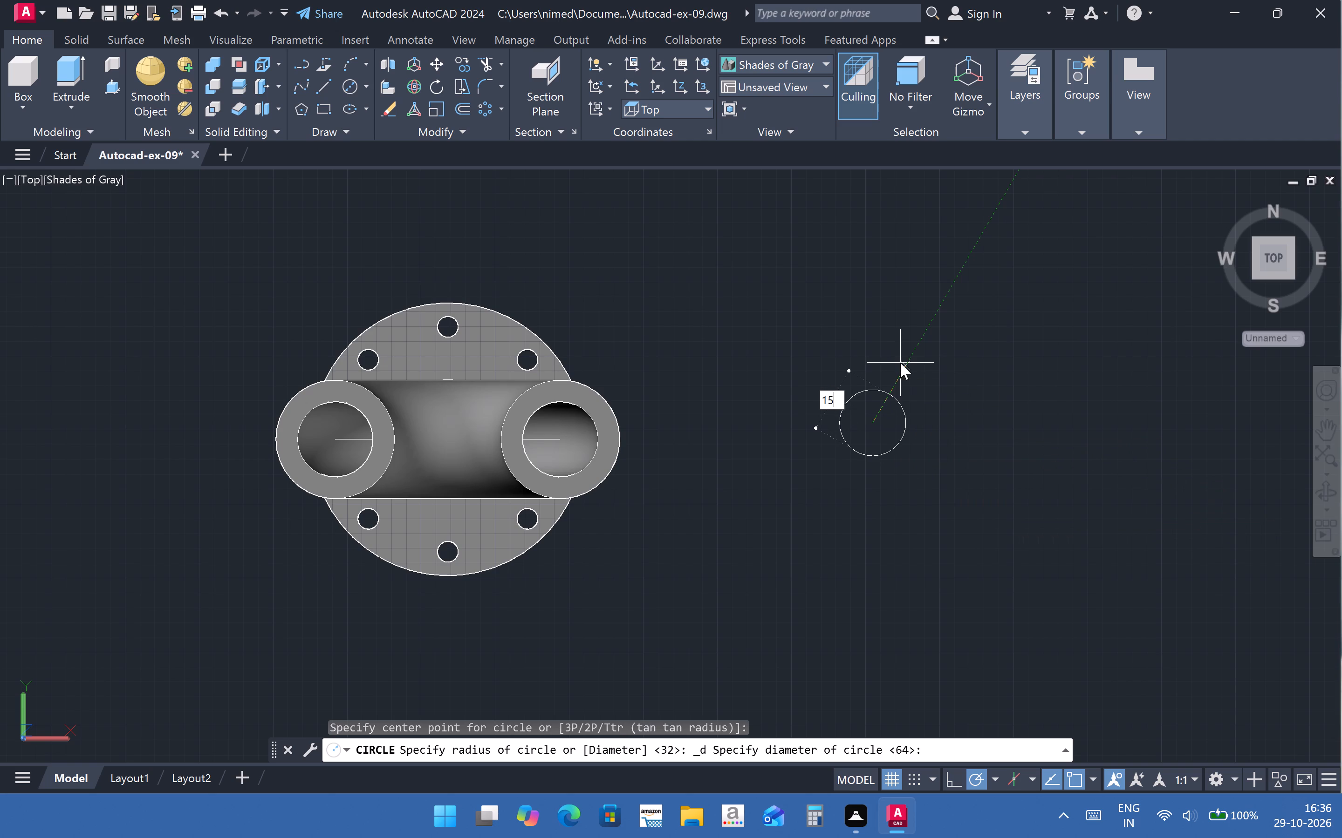
text(.05)
key(Return)
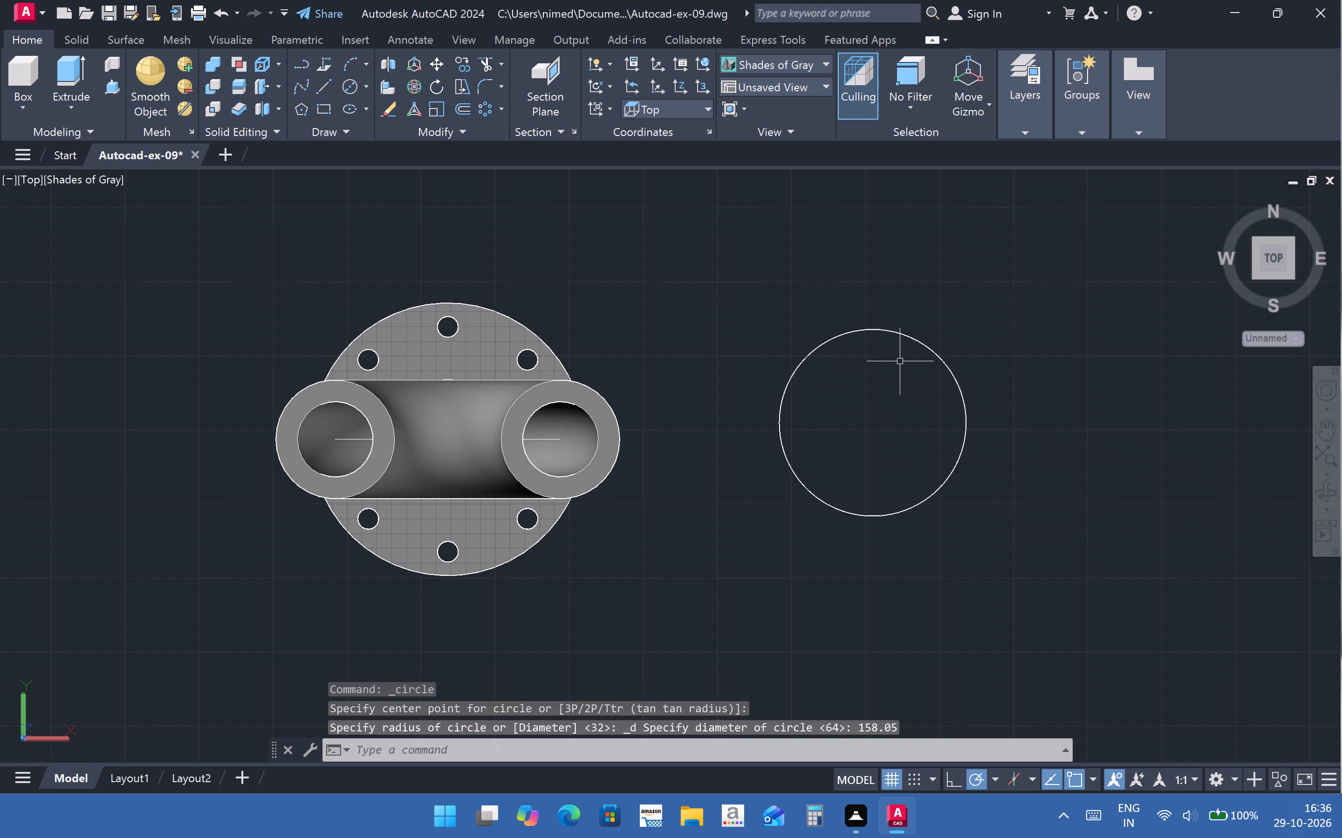
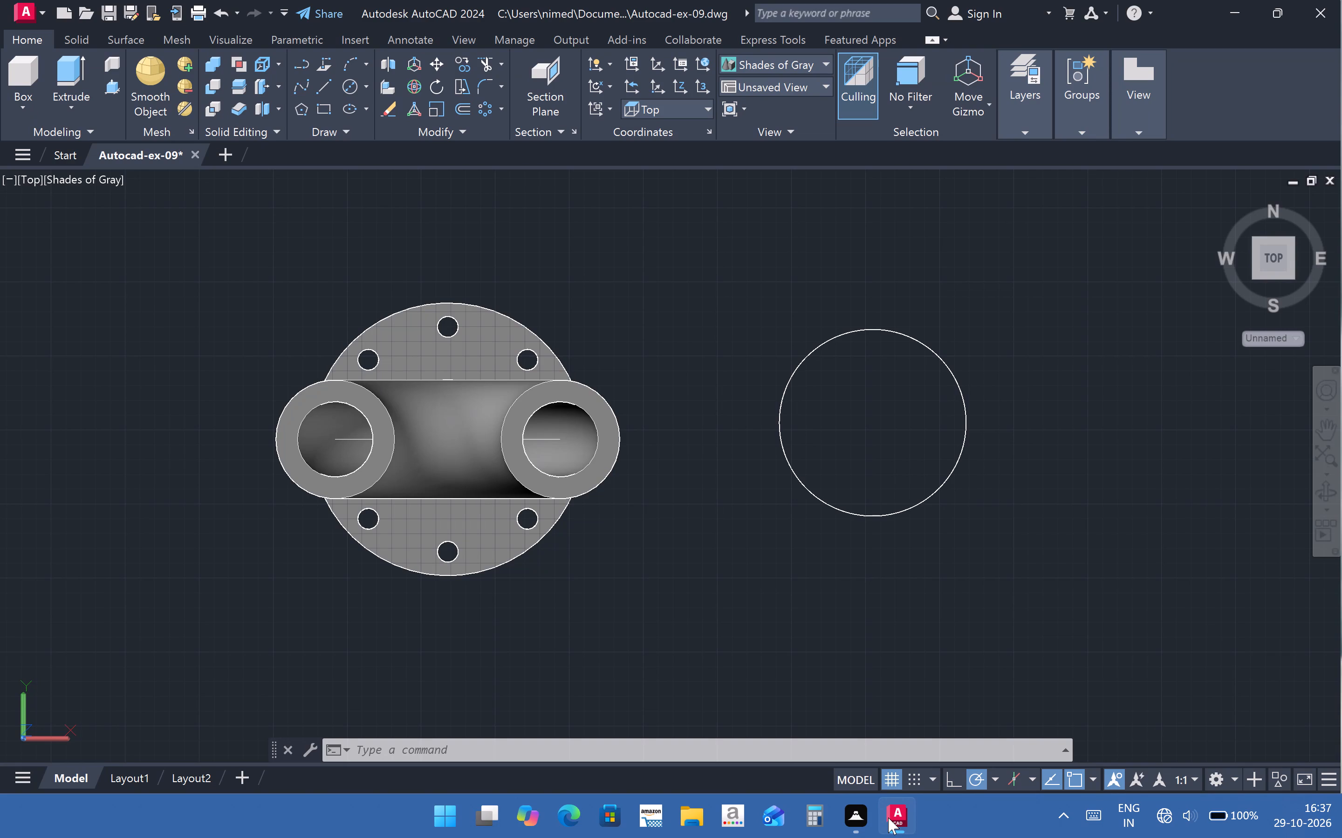
Draw a circle of diameter 64 concentric with the large circle east of the fitting.
scroll(800, 523, up, 2)
scroll(756, 520, down, 2)
middle_drag(760, 531, 779, 545)
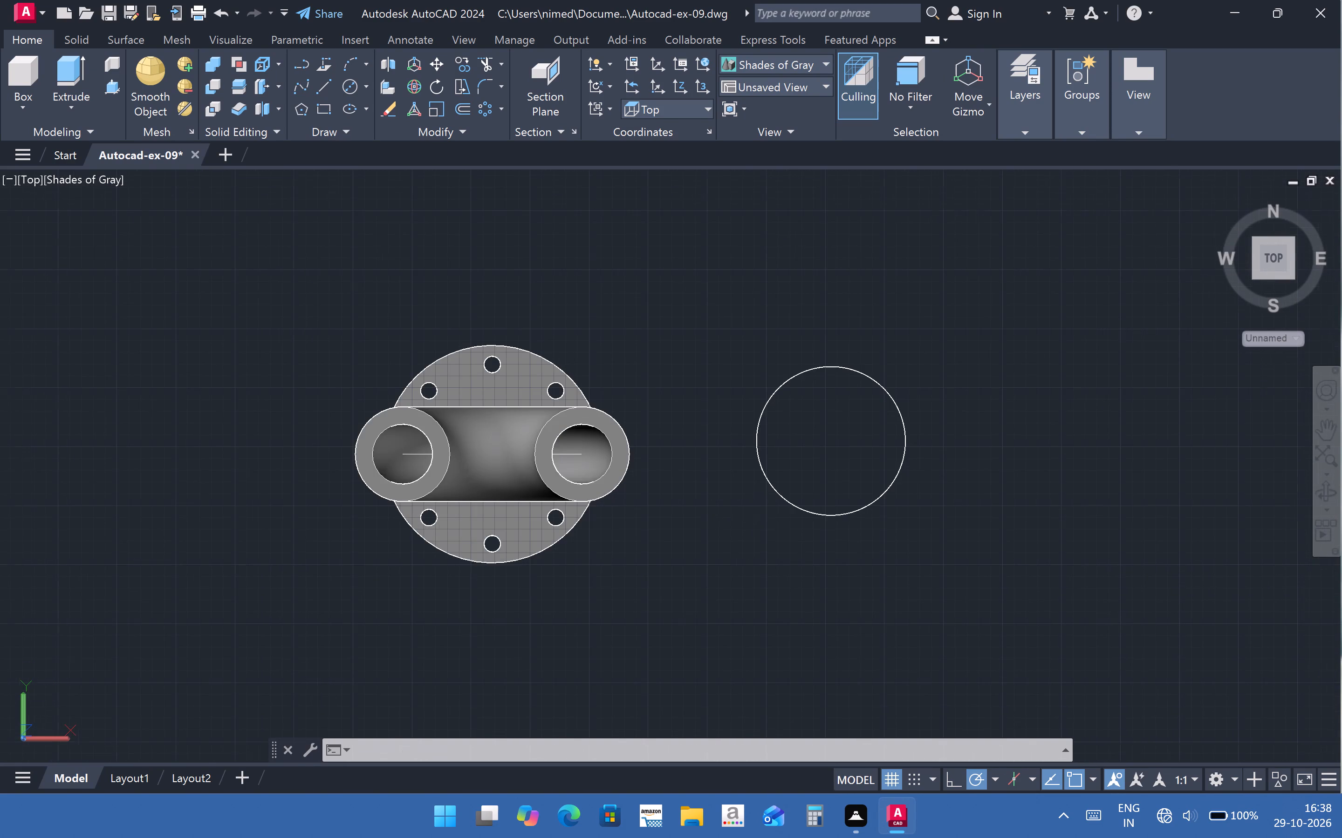
middle_drag(779, 545, 788, 566)
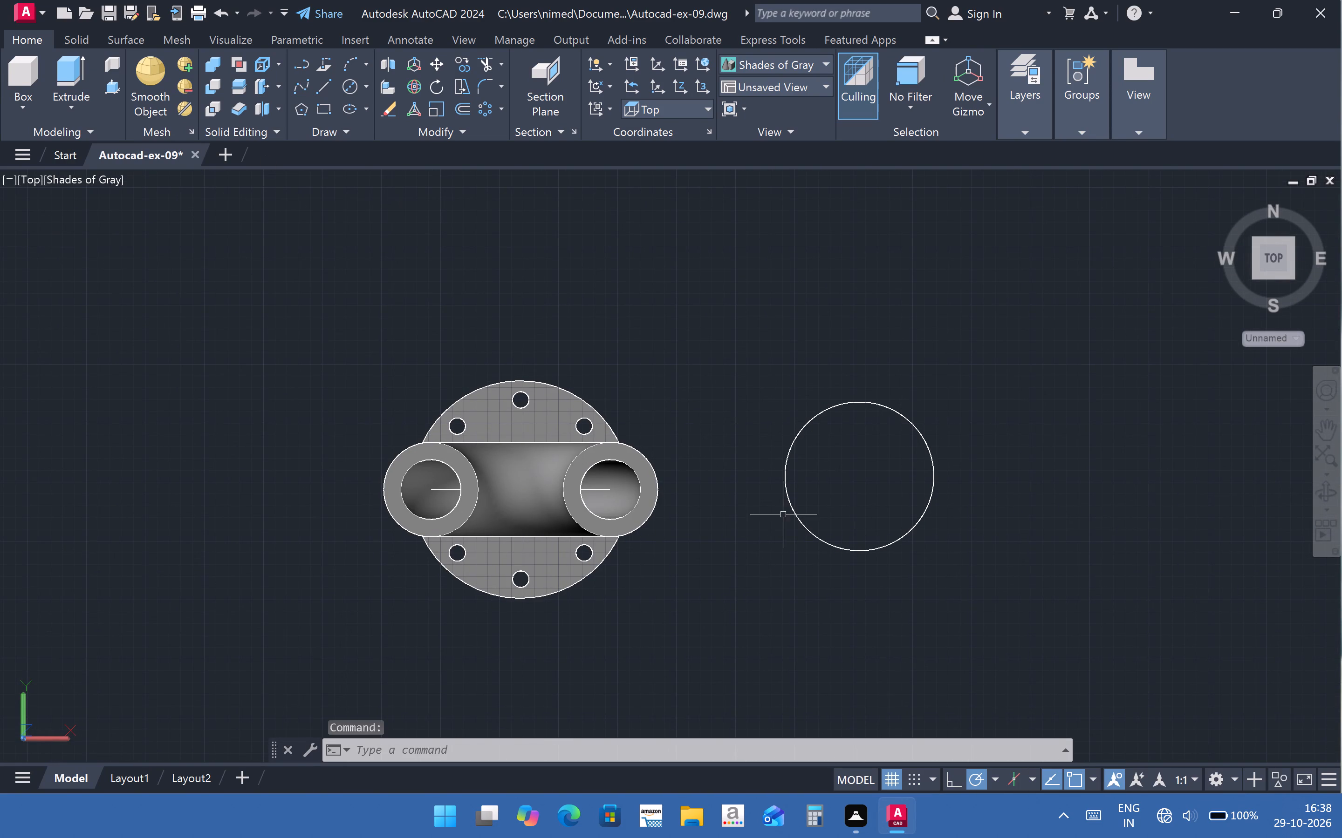
scroll(781, 515, up, 1)
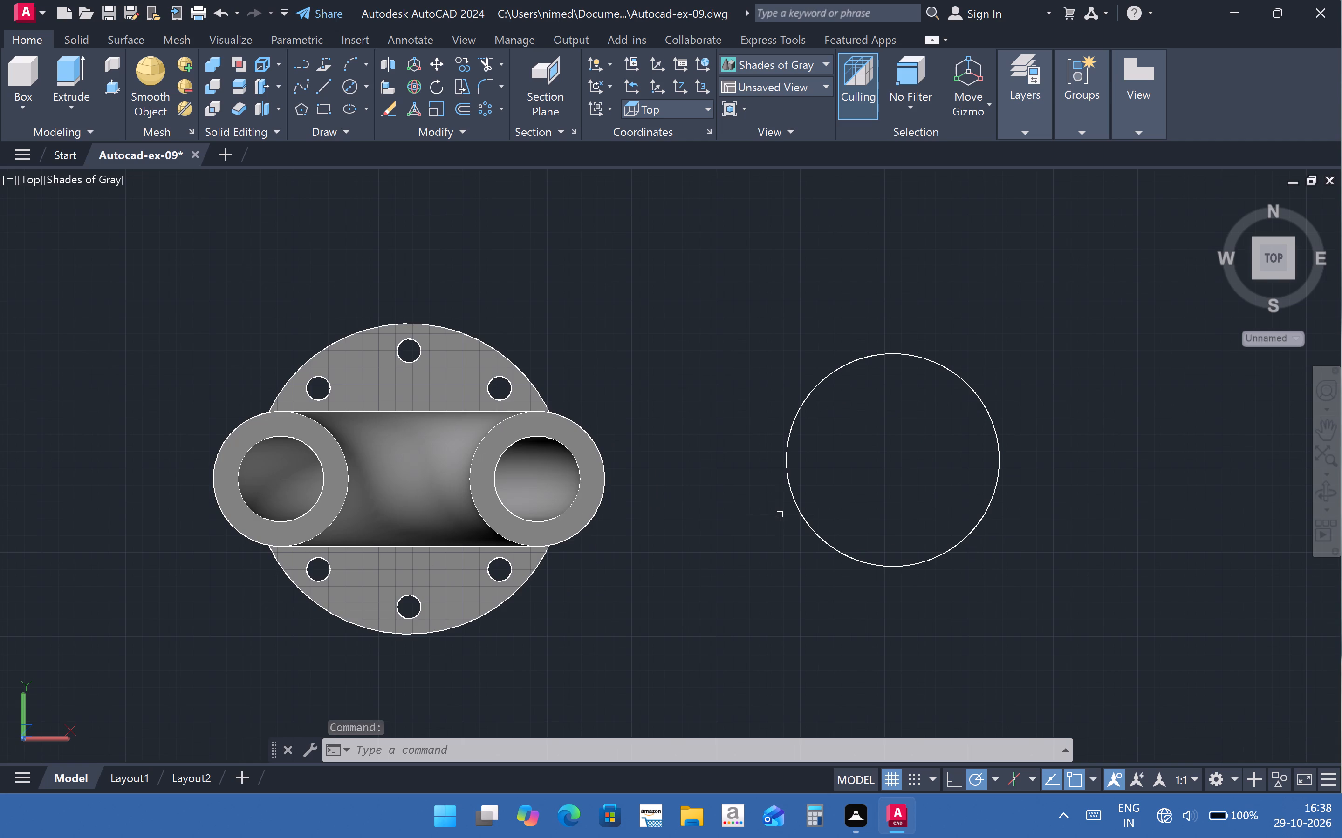
click(352, 86)
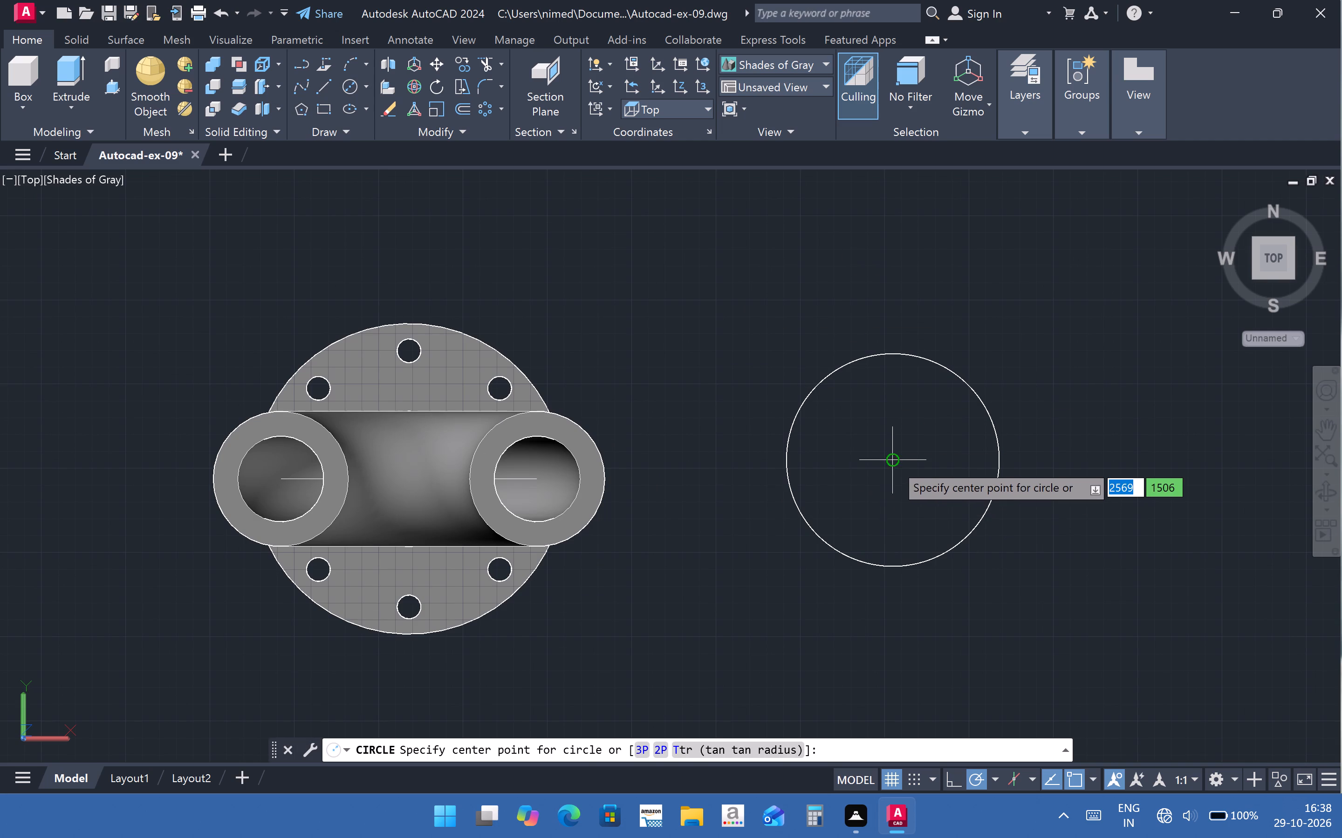
click(894, 463)
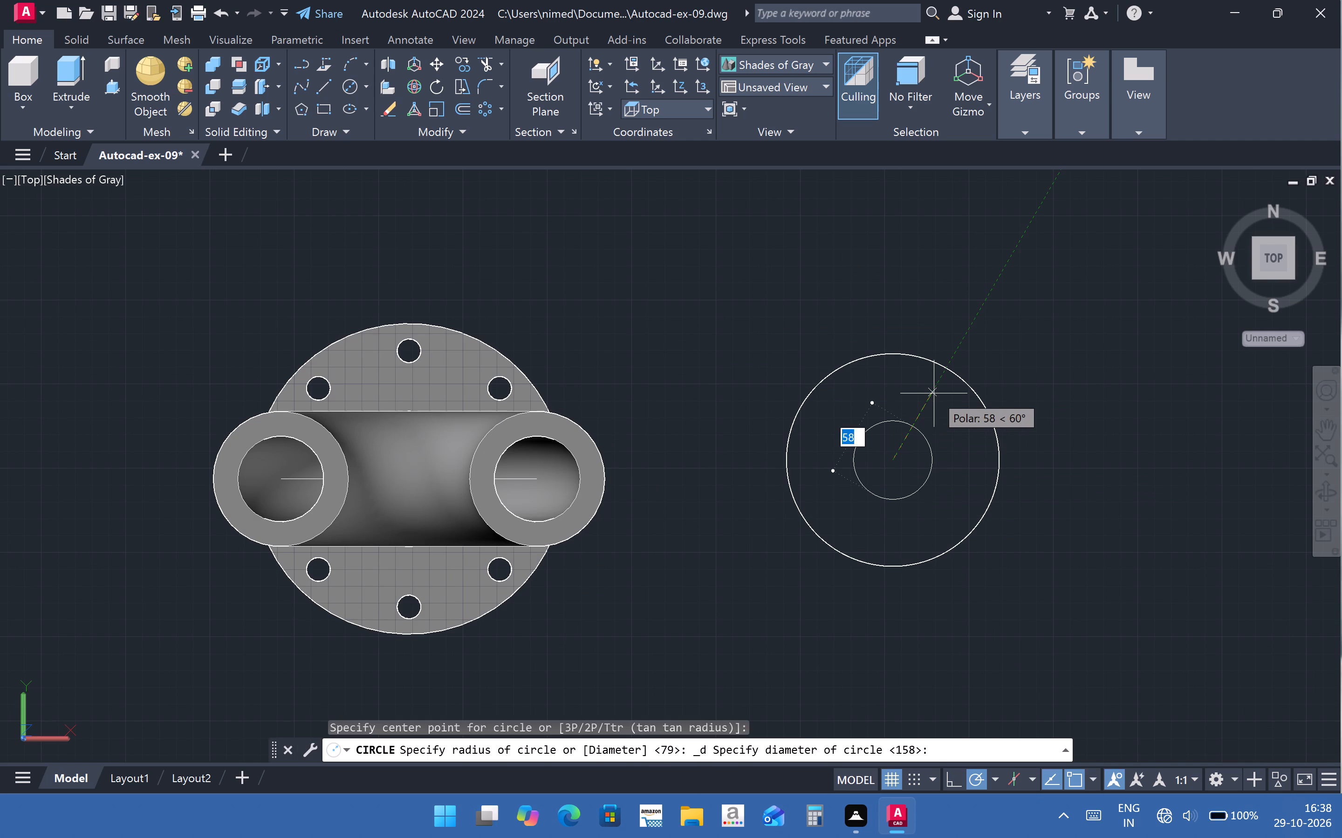
text(64)
key(Return)
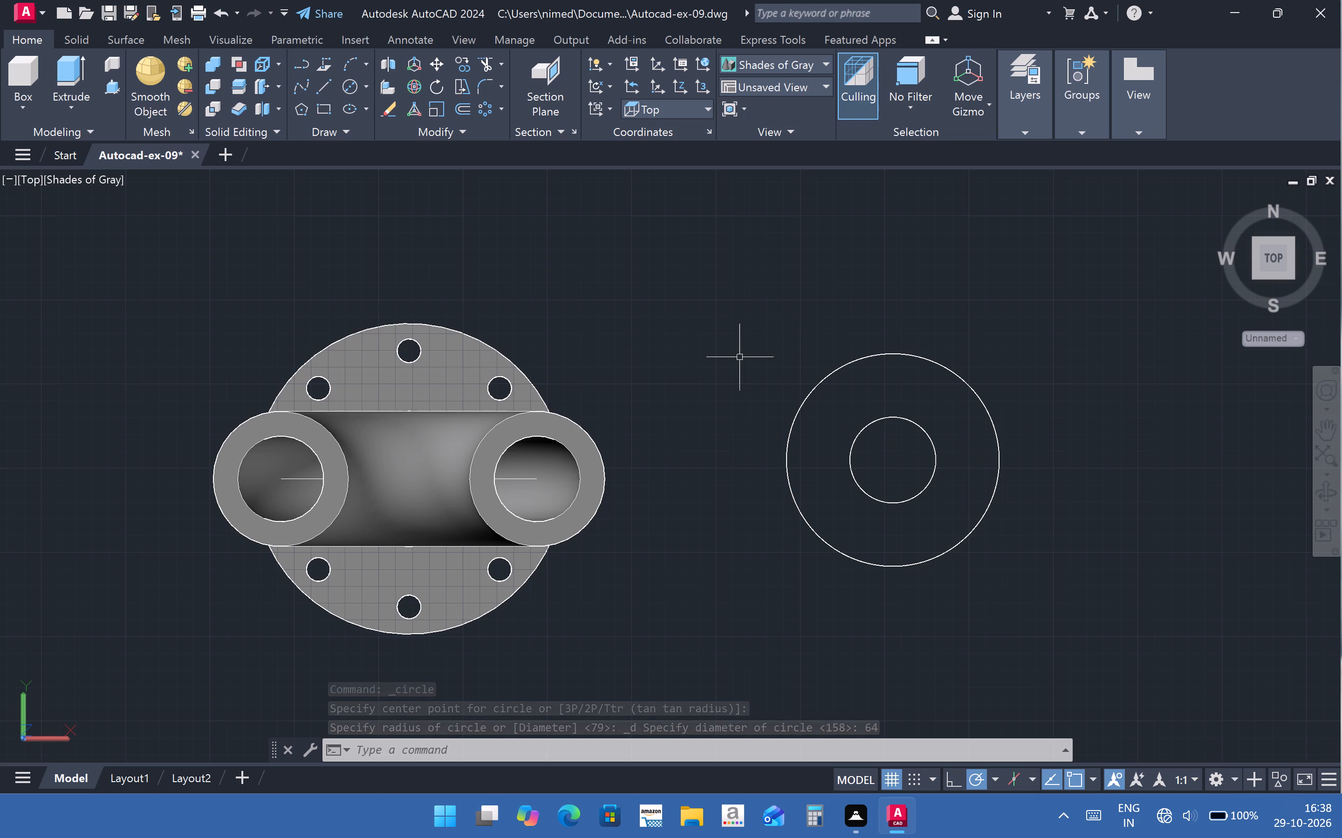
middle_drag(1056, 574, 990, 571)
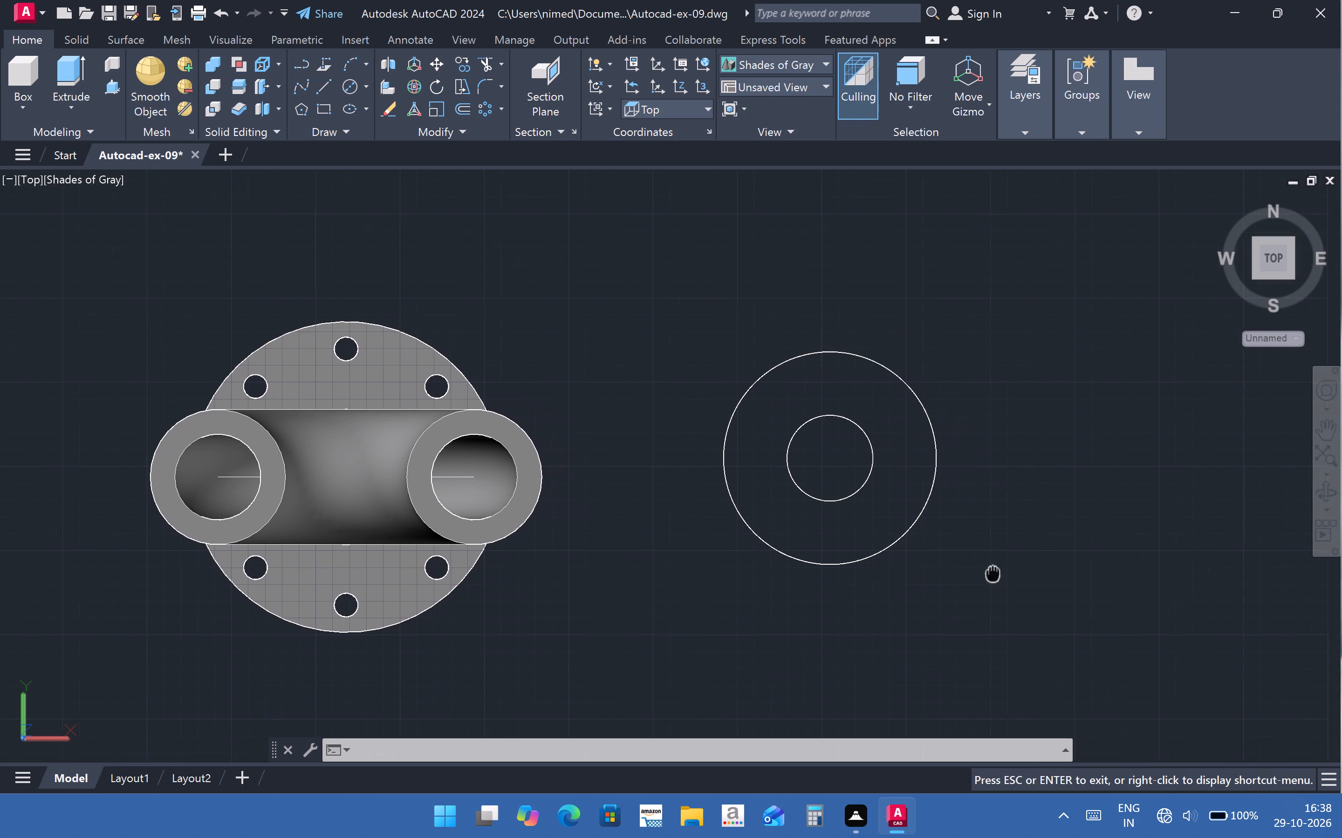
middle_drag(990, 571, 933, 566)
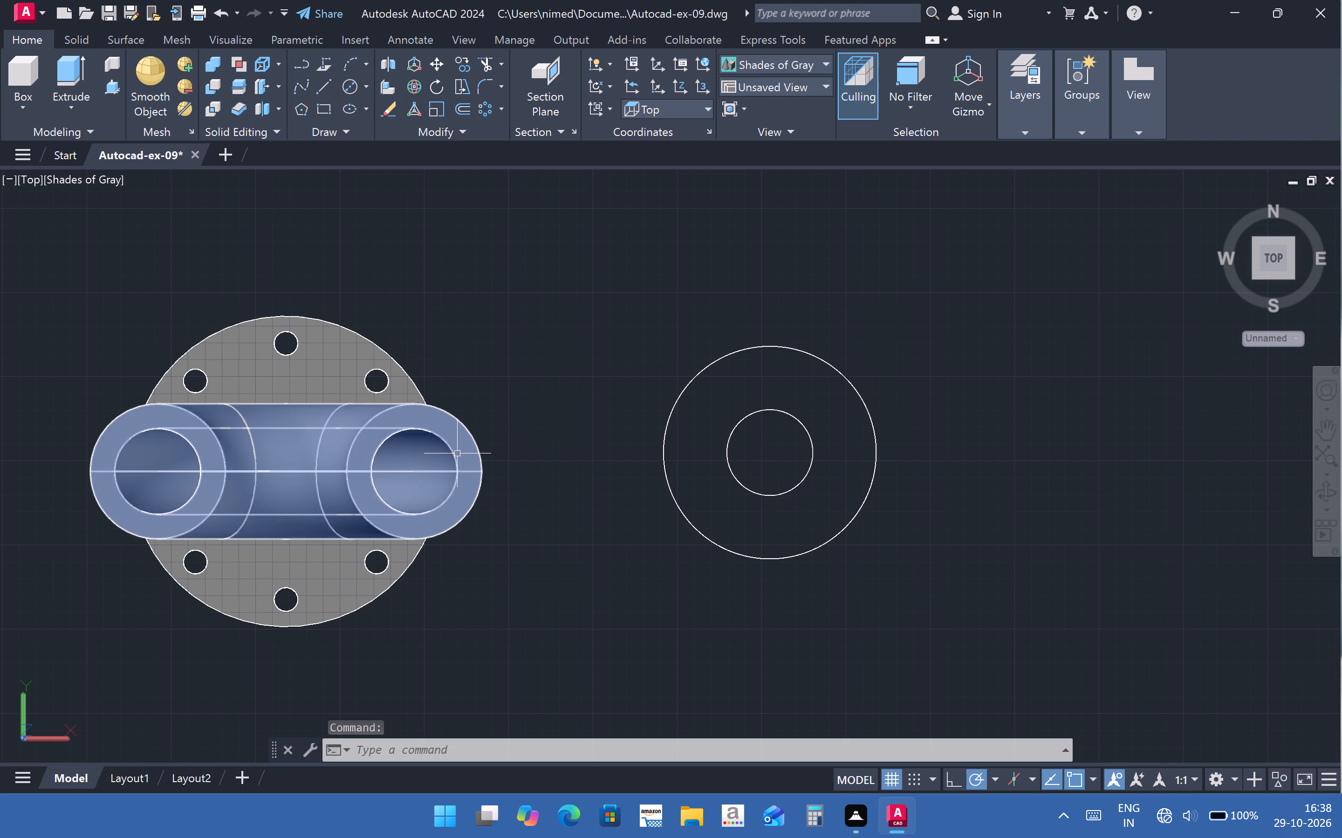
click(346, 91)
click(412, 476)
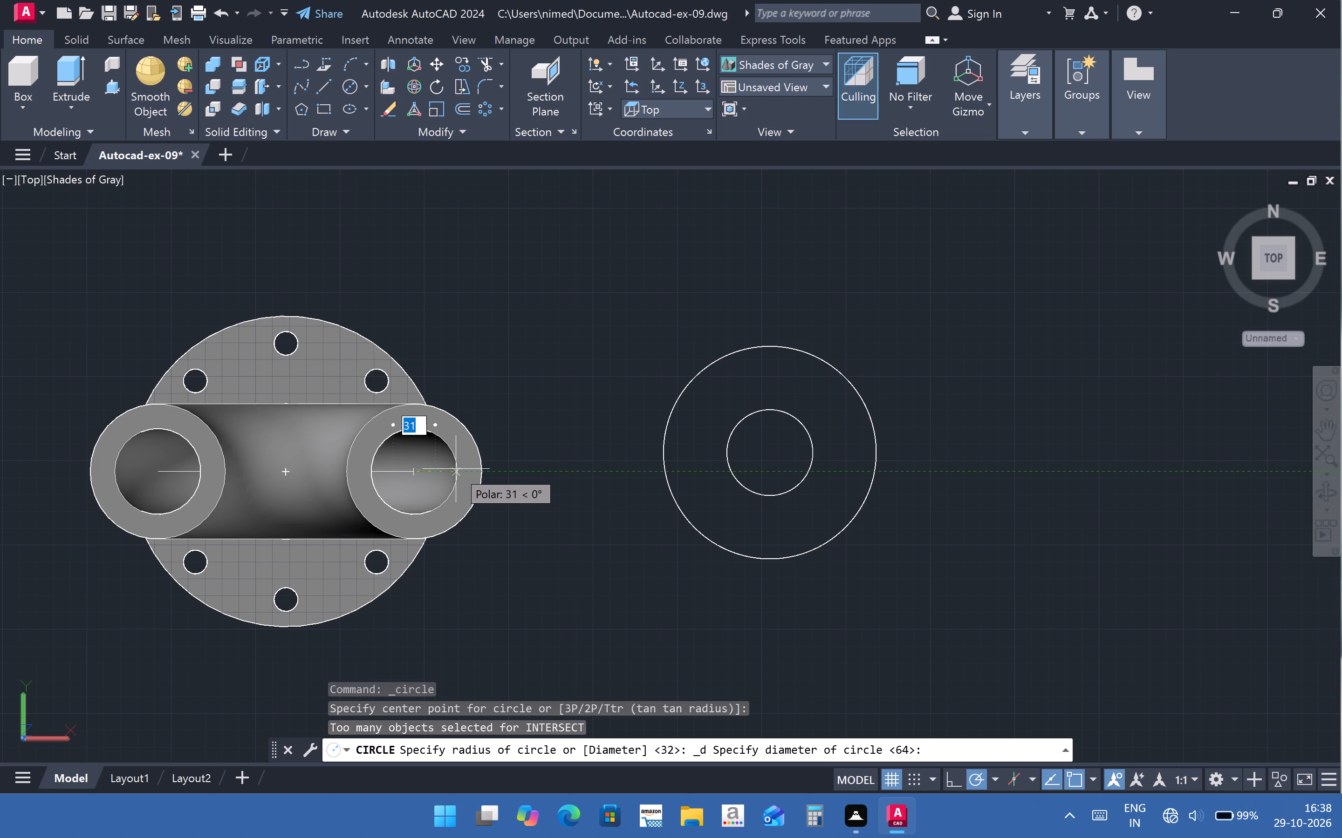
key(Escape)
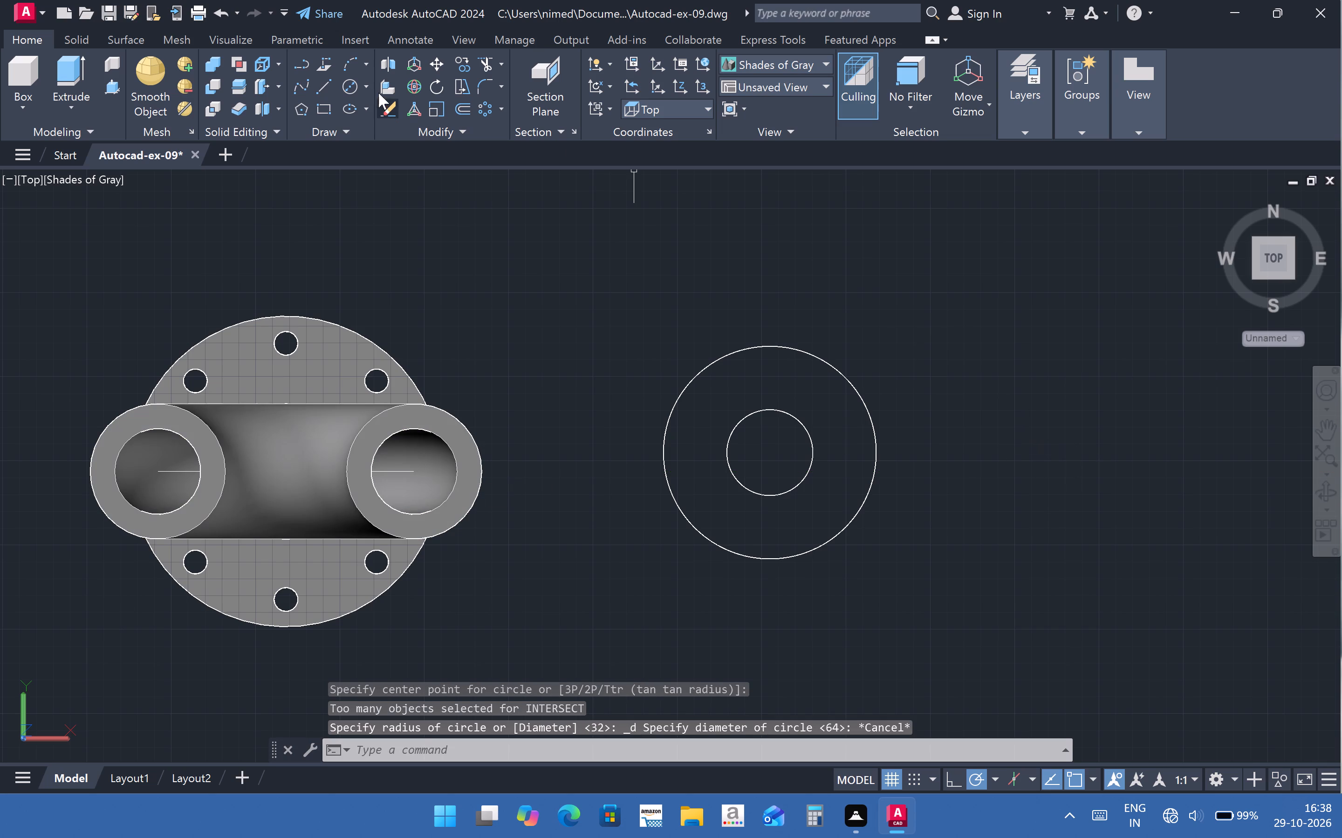
Draw a separate circle of diameter 64 in the empty space east of the concentric circle pair.
click(350, 88)
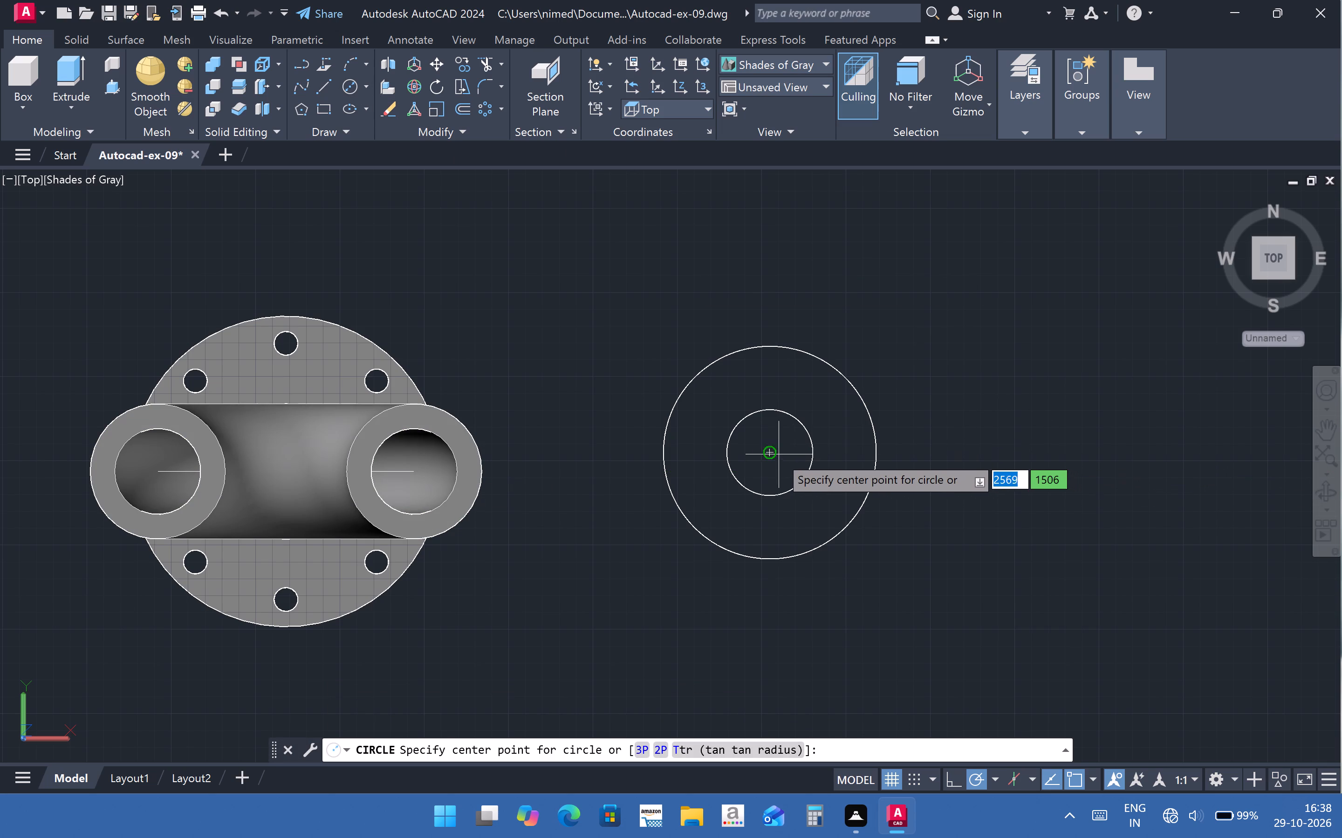
click(1057, 449)
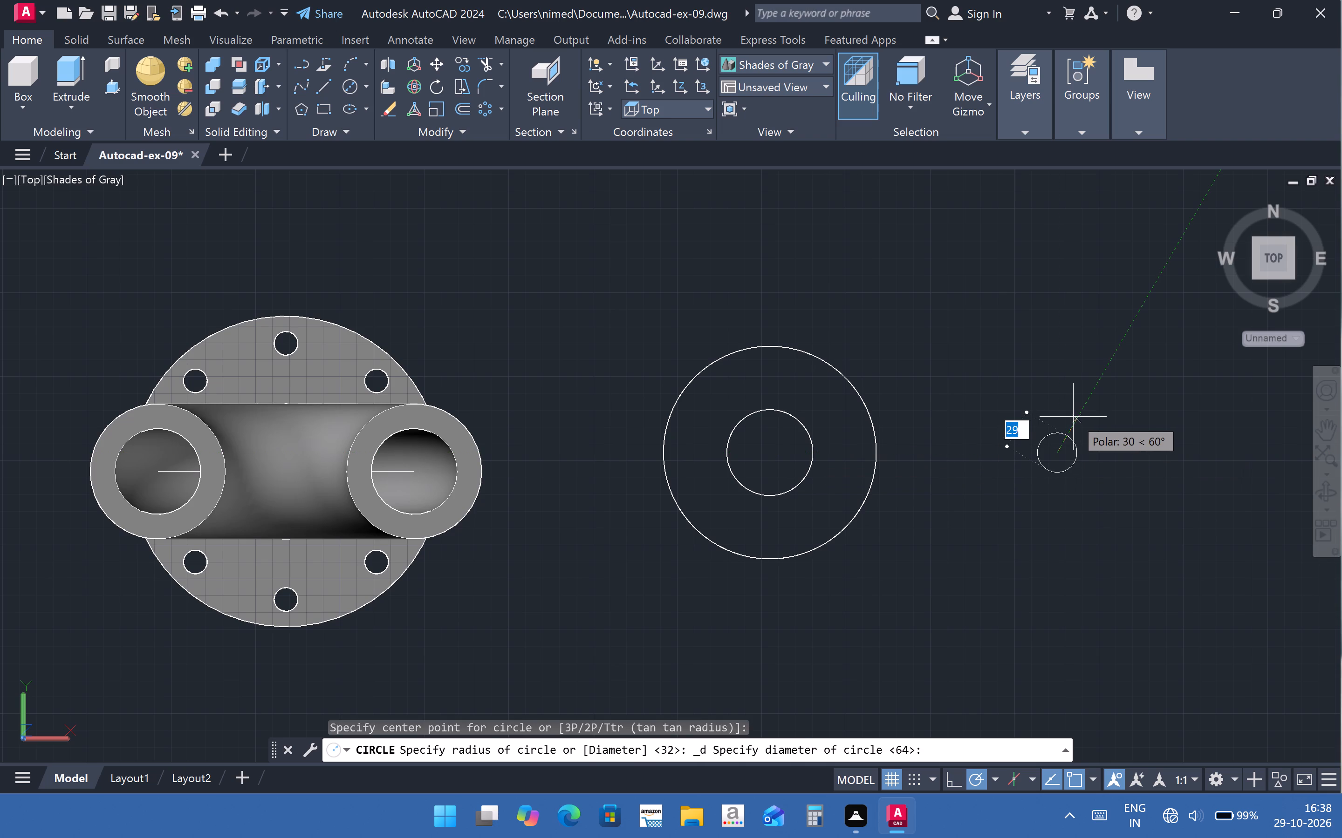
key(6)
key(4)
key(Return)
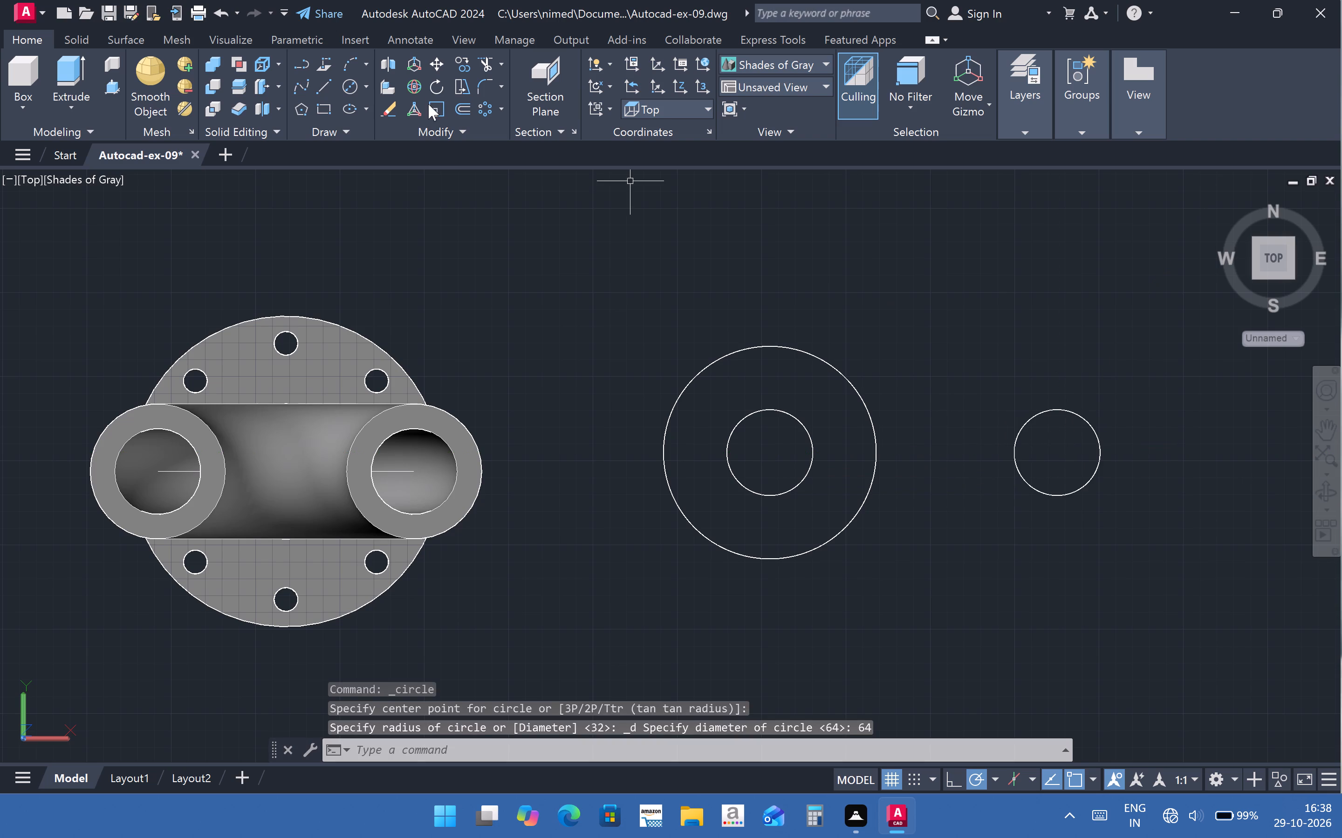
Draw another circle by diameter, concentric with the easternmost diameter 64 circle.
click(346, 90)
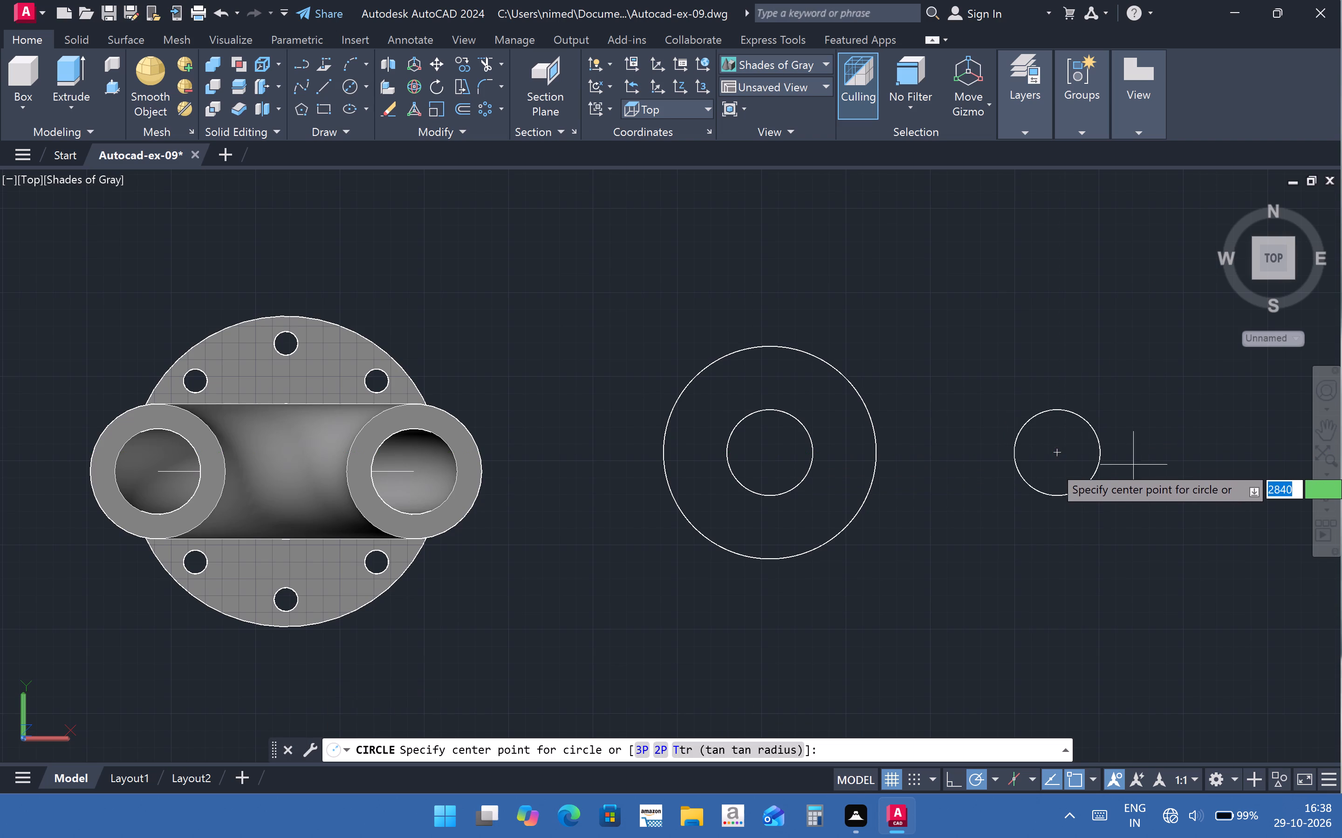
click(1056, 453)
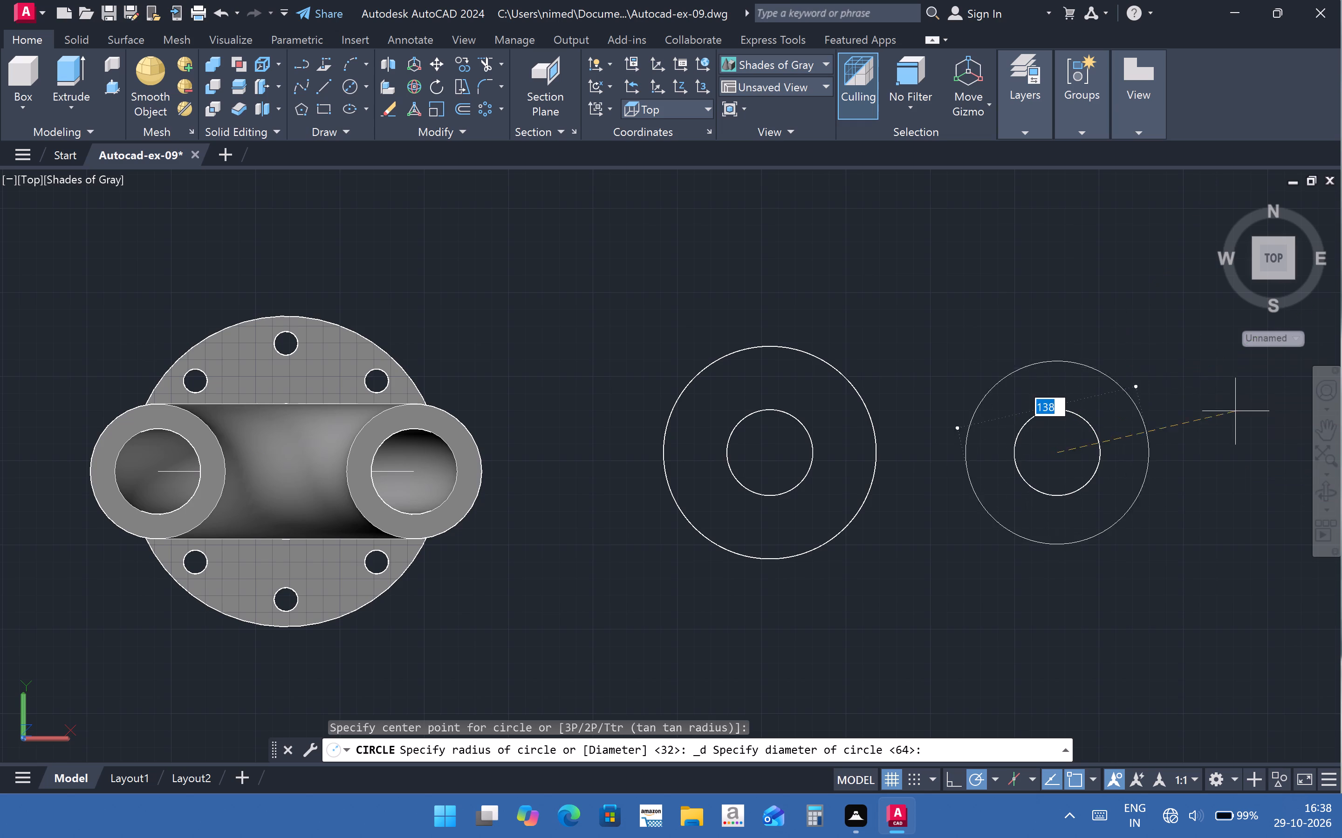
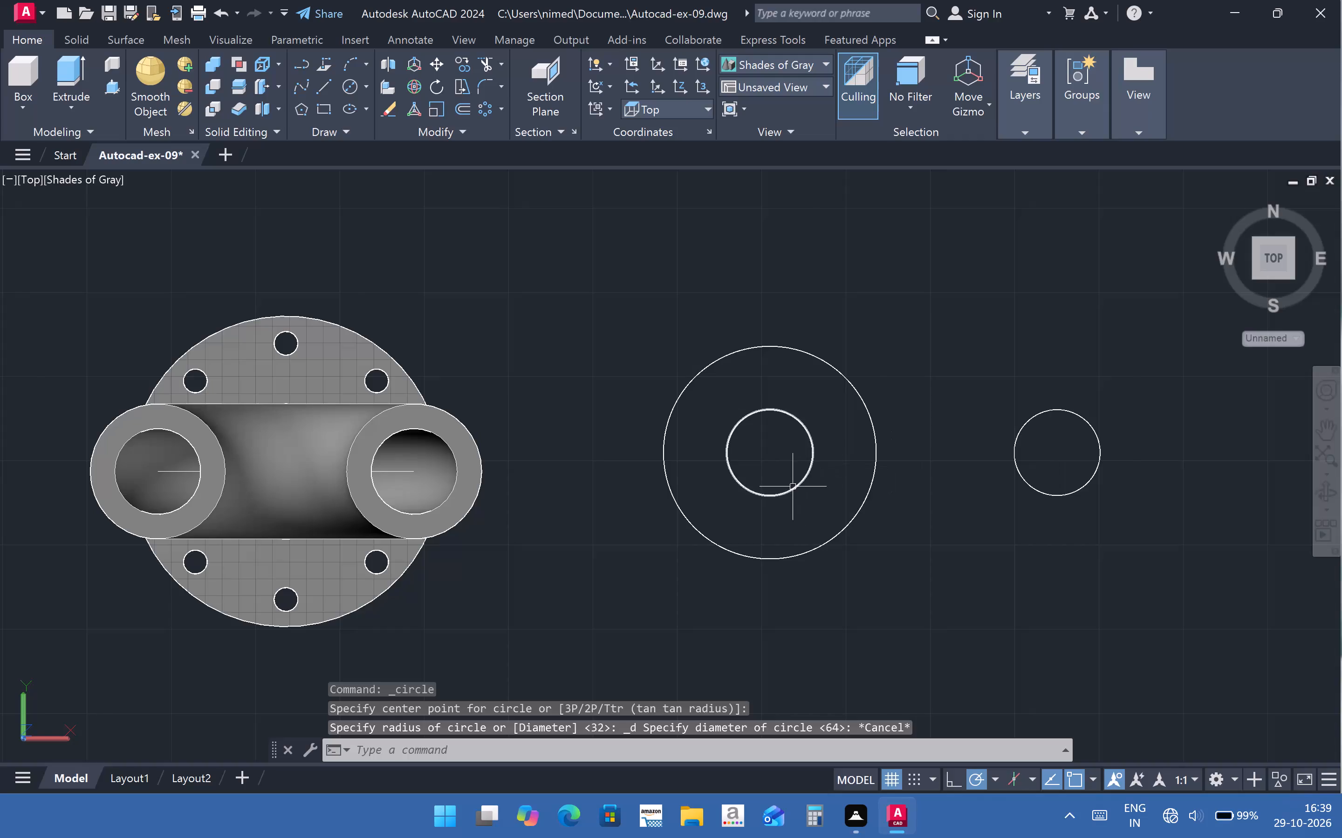
Erase the inner diameter 64 circle from inside the large circle nearest the fitting.
click(793, 485)
click(800, 493)
click(799, 487)
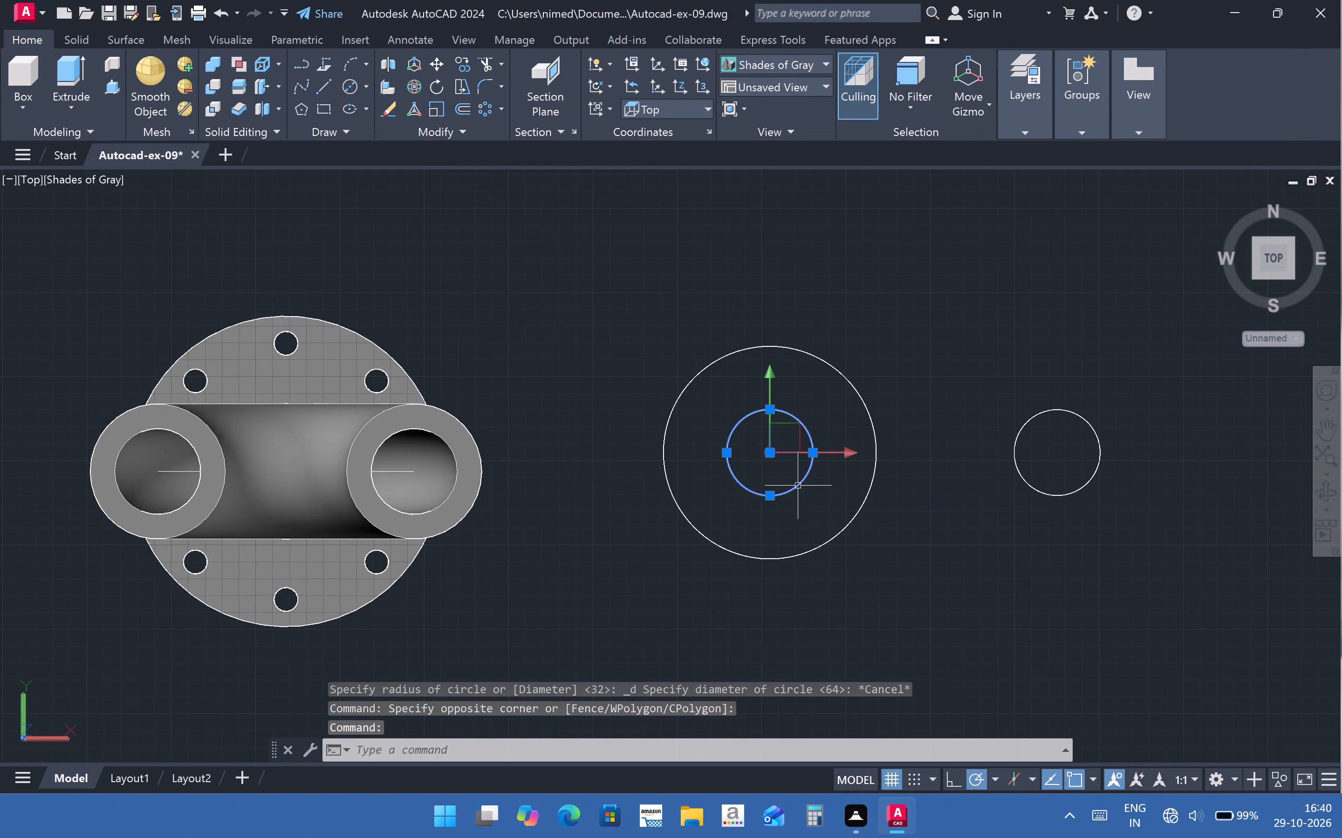
key(Delete)
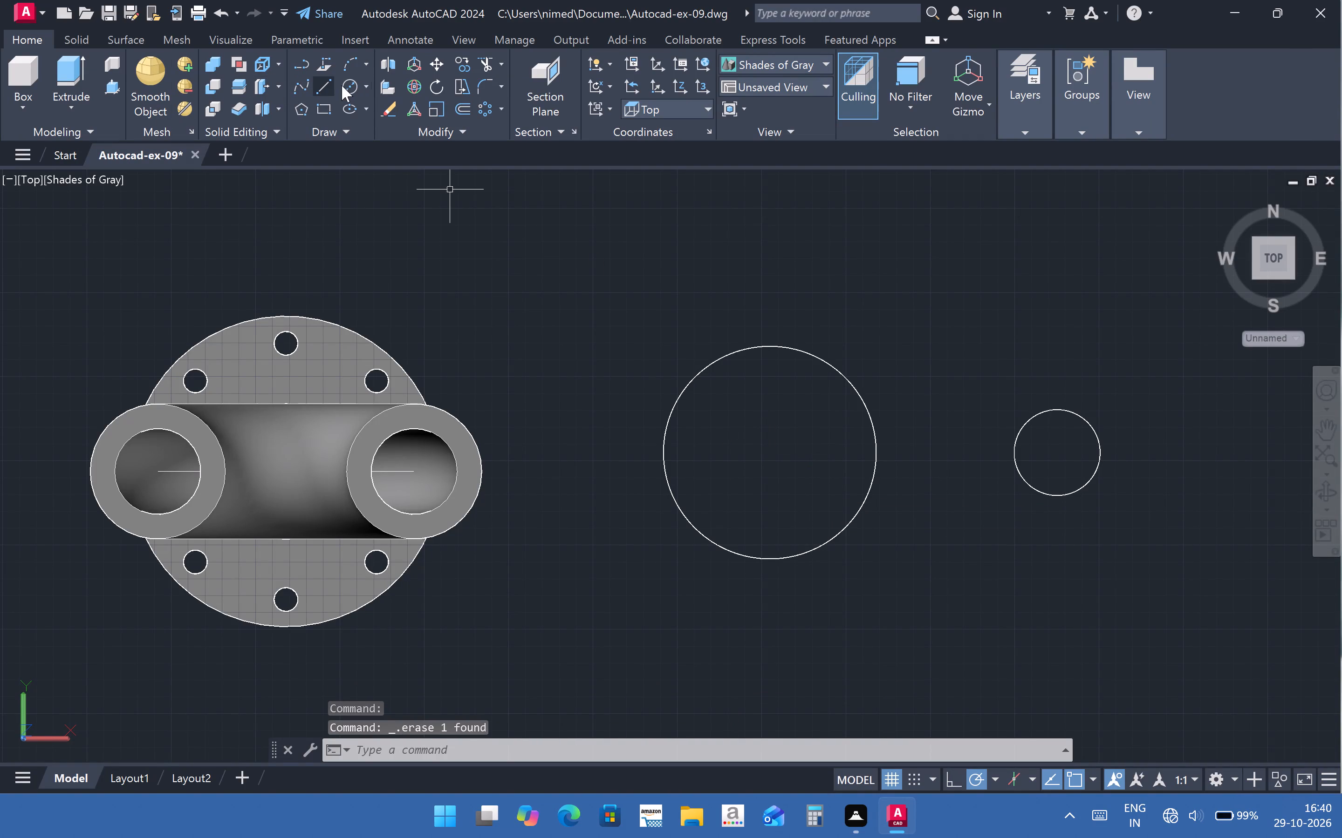
Draw a circle of diameter 76 concentric with the large circle east of the fitting.
click(342, 85)
click(771, 453)
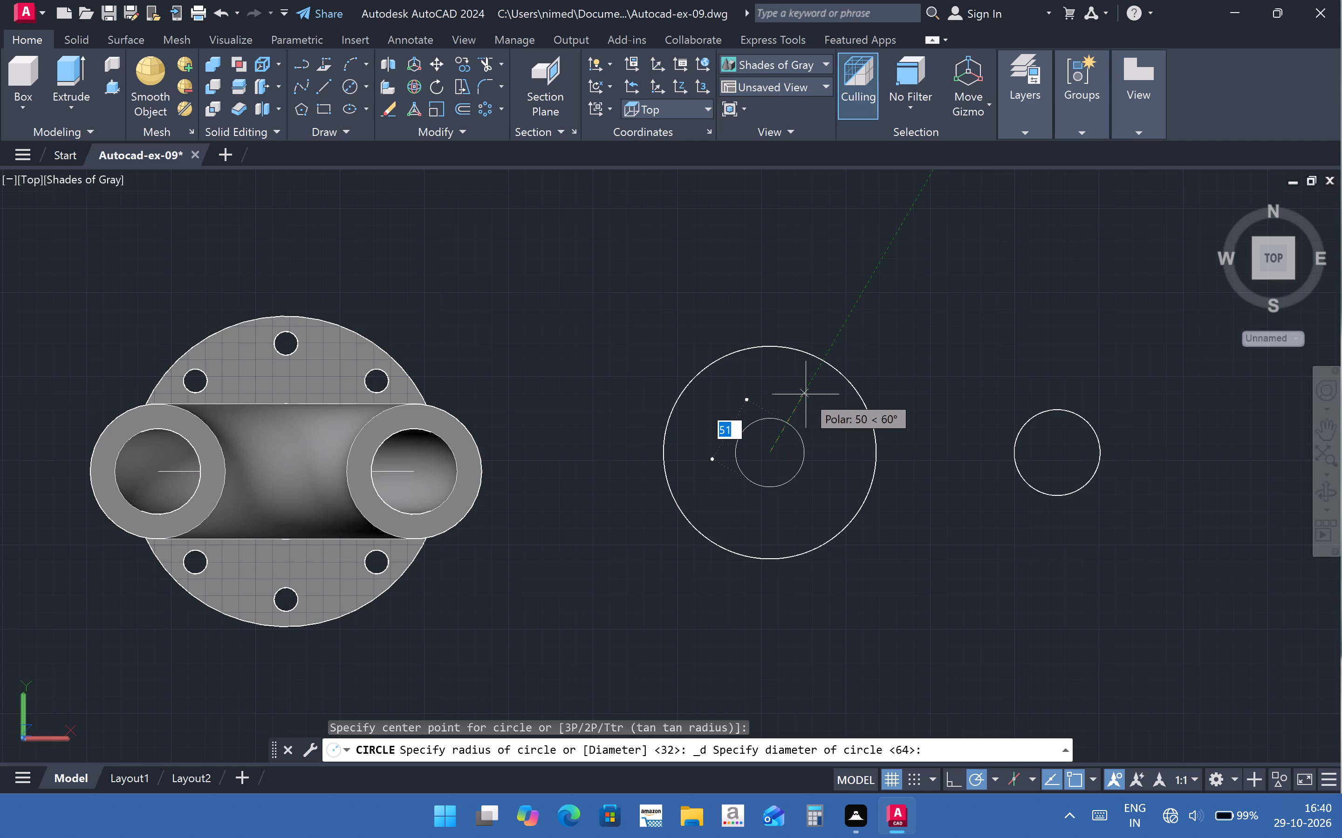
text(76)
key(Return)
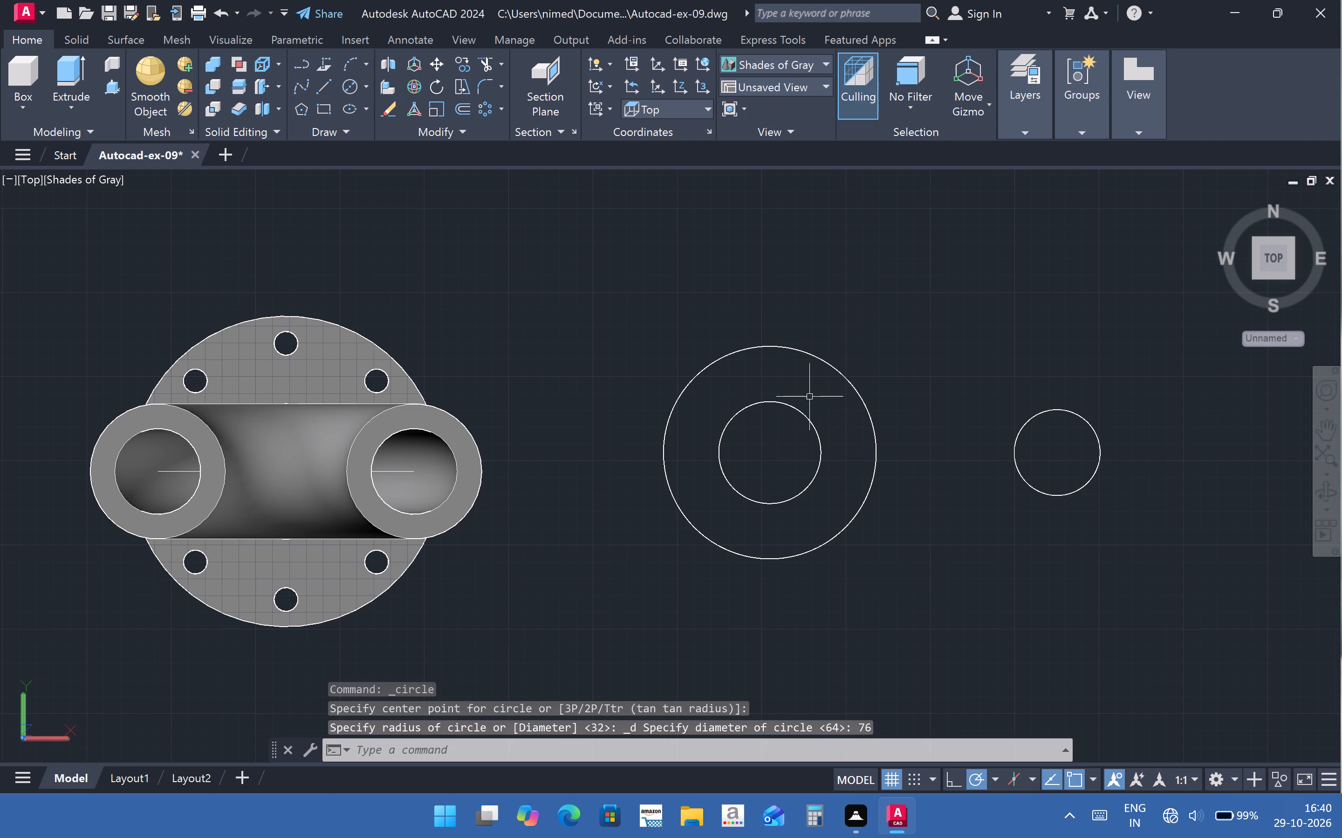
Erase the separate diameter 64 circle east of the concentric circle pair.
click(1043, 411)
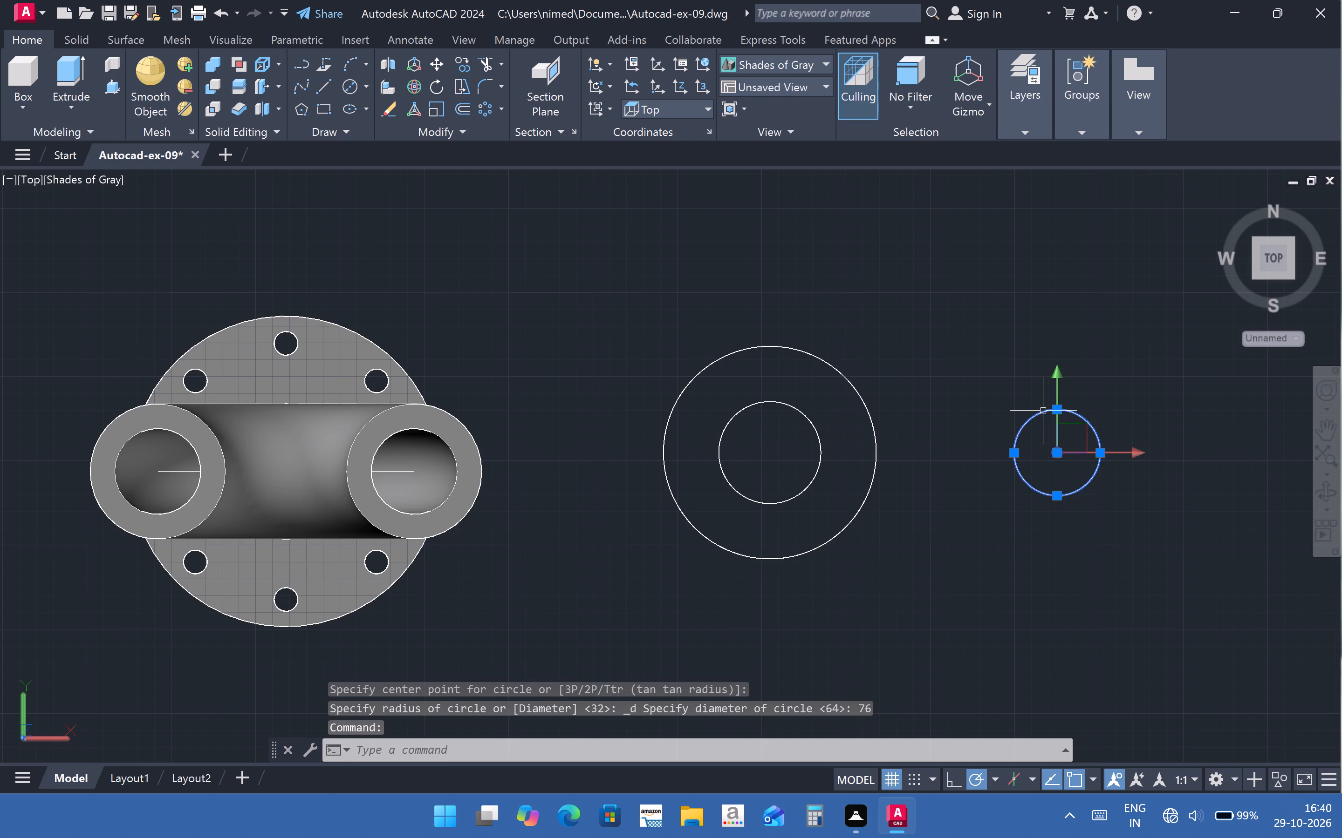
key(Delete)
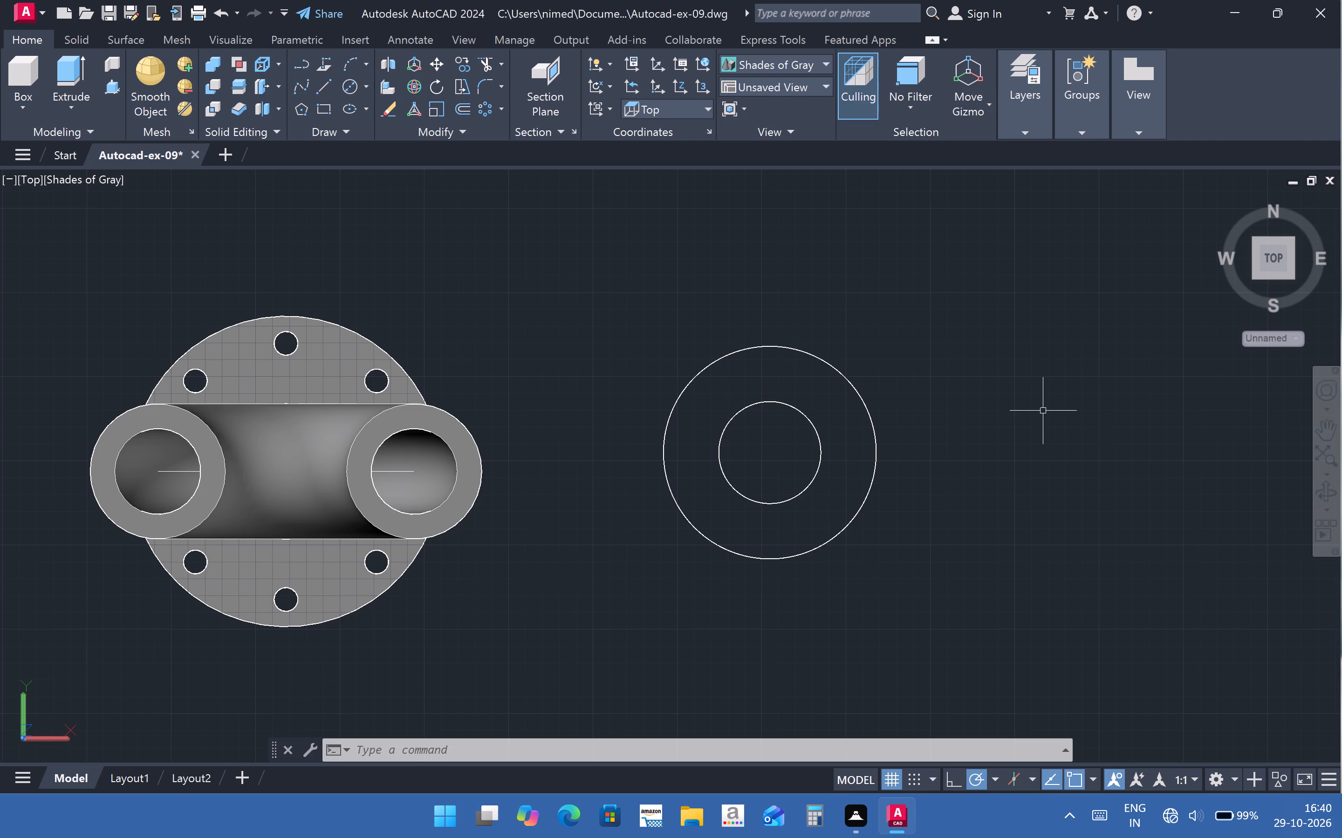
Draw a circle of diameter 118.5 in the empty space east of the concentric circle pair.
click(347, 89)
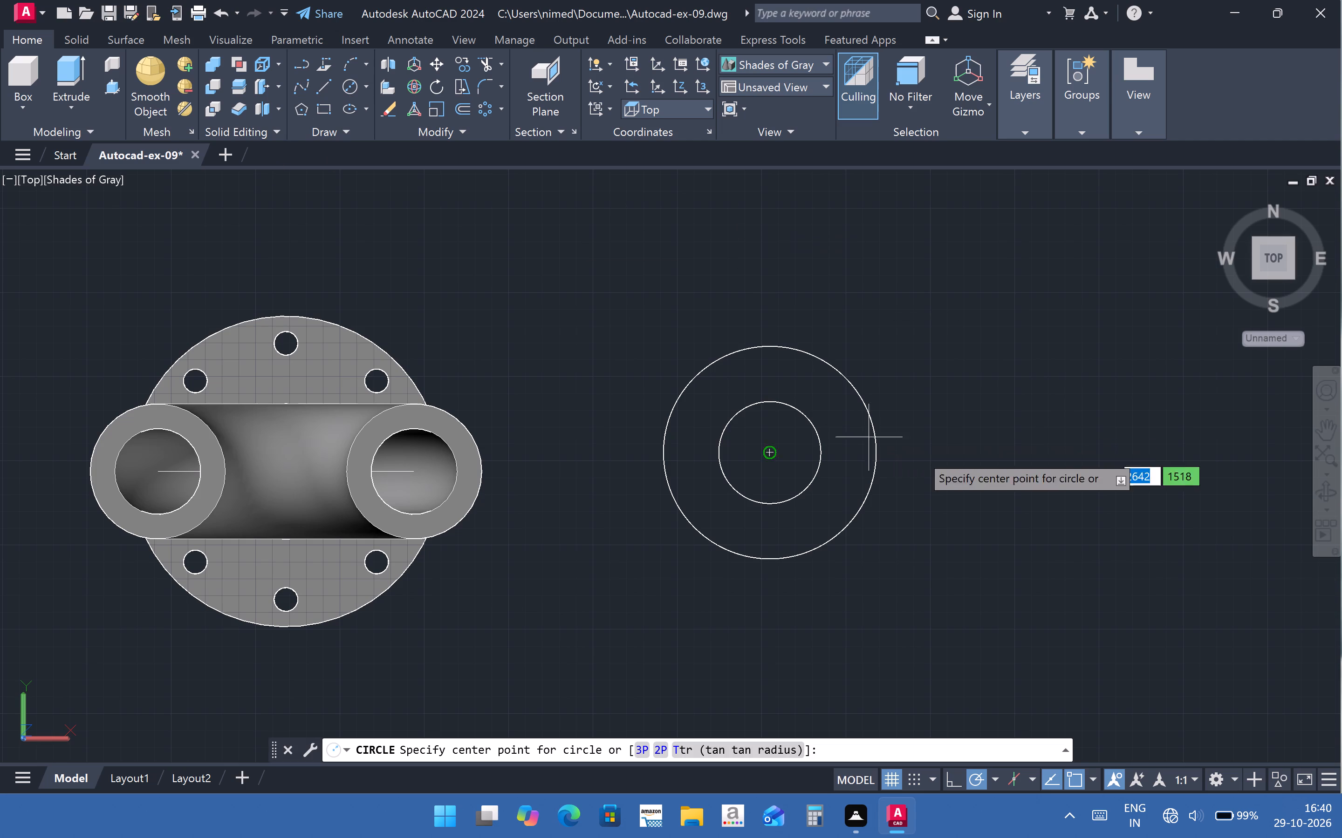
click(1095, 464)
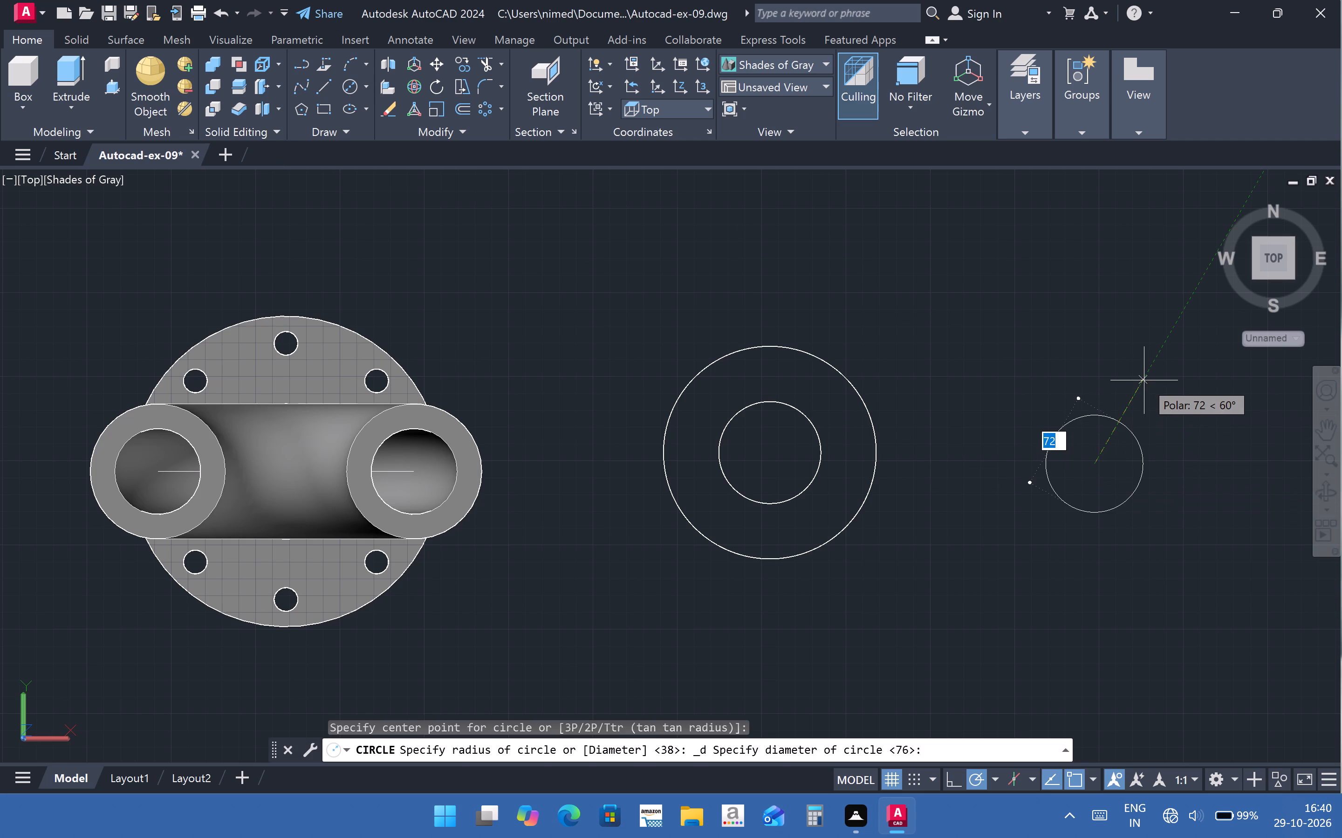
text(118)
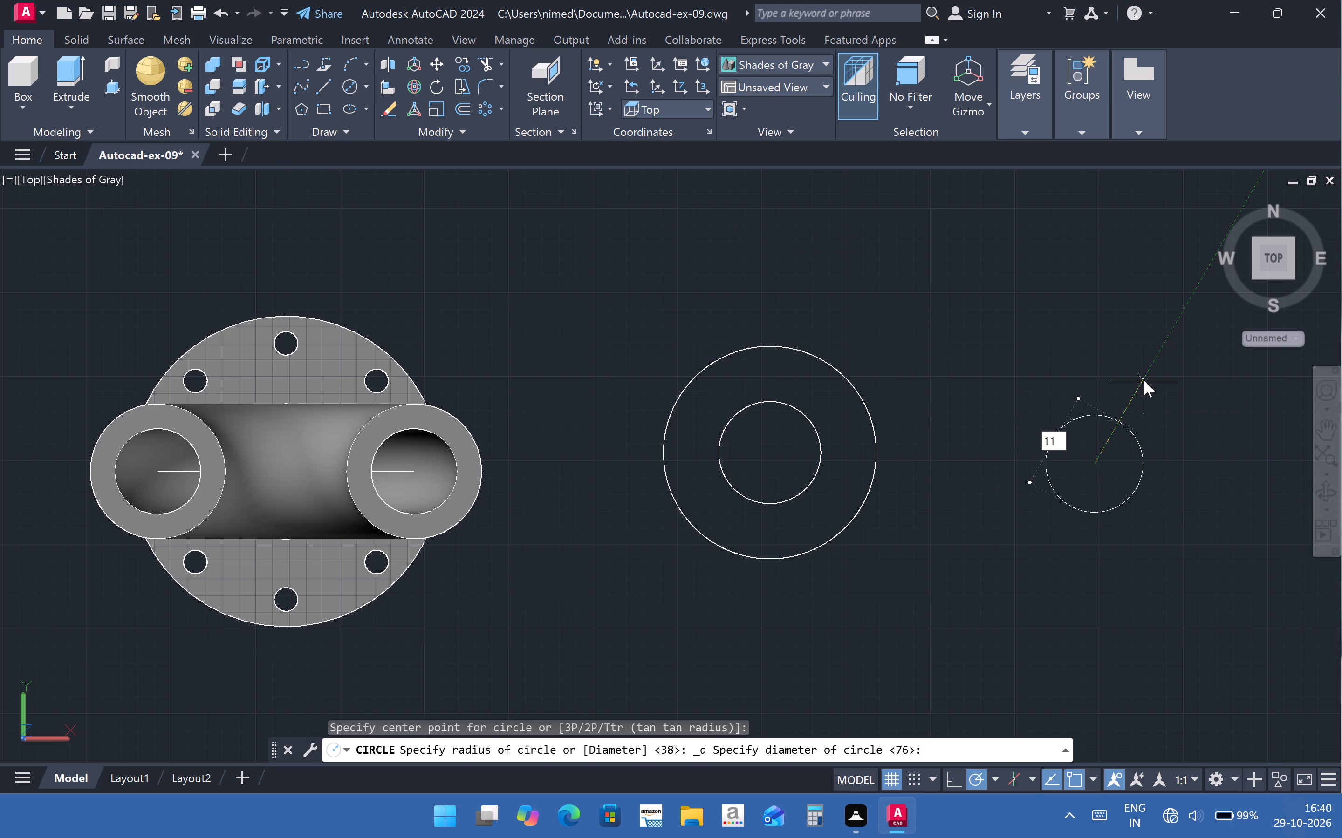
key(period)
key(5)
key(Return)
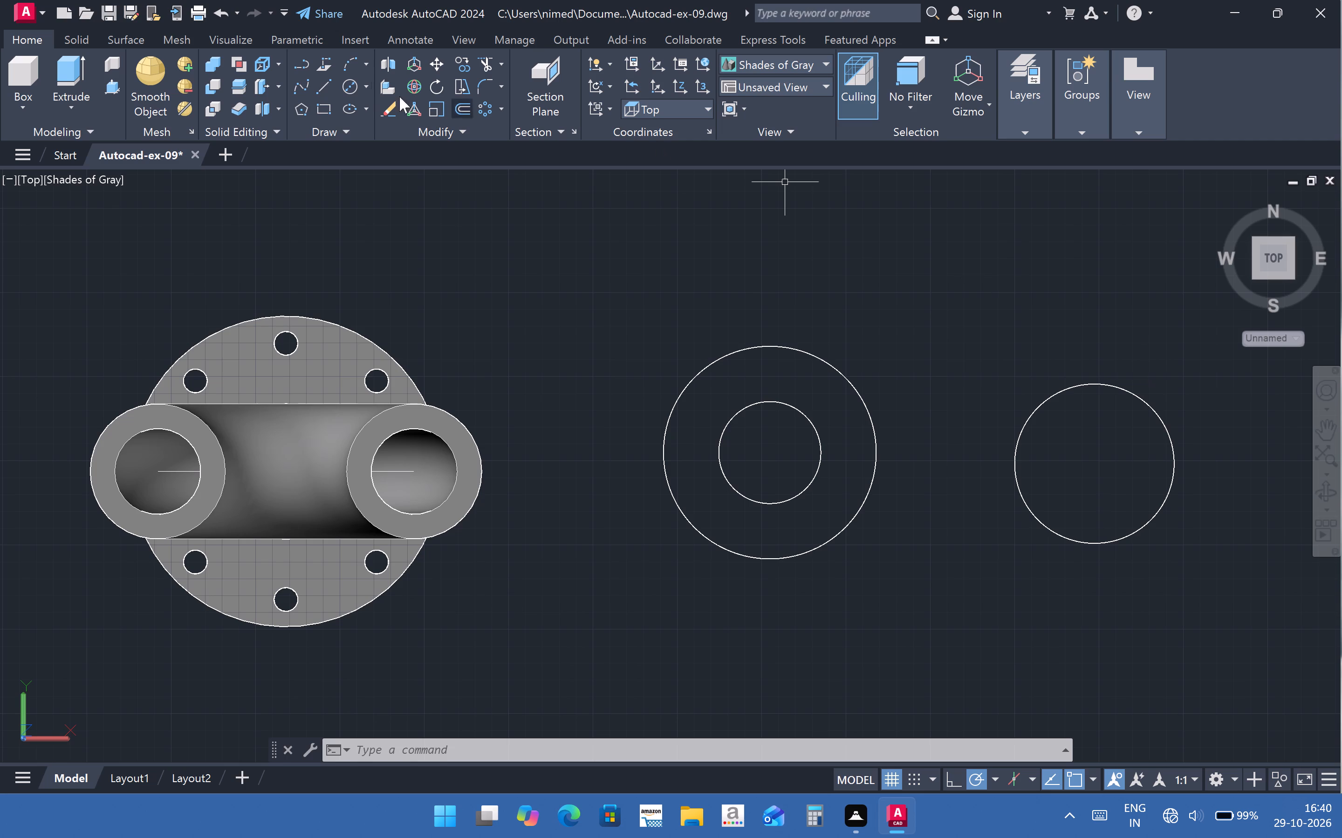
Draw a circle of diameter 76 concentric with the easternmost diameter 118.5 circle.
click(349, 88)
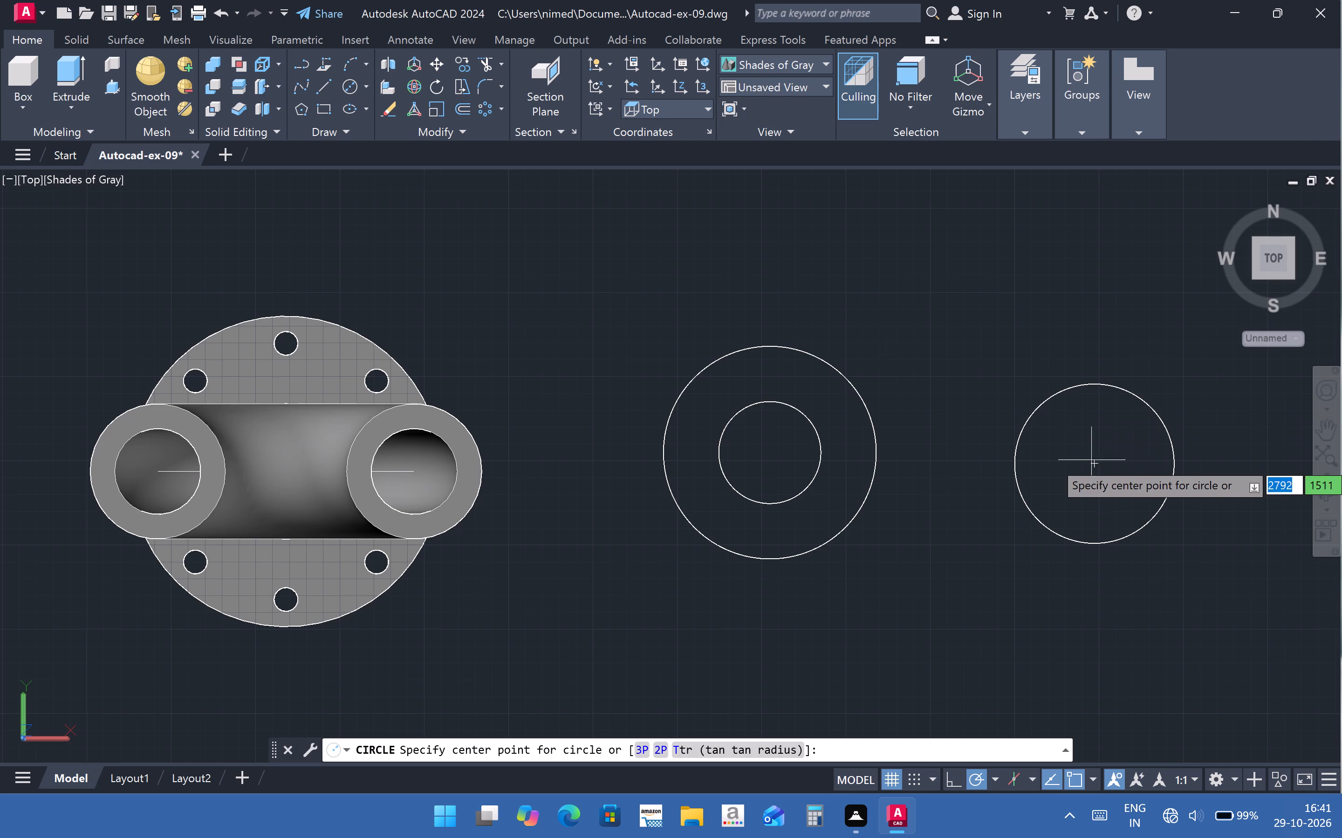
click(1095, 460)
text(76)
key(Return)
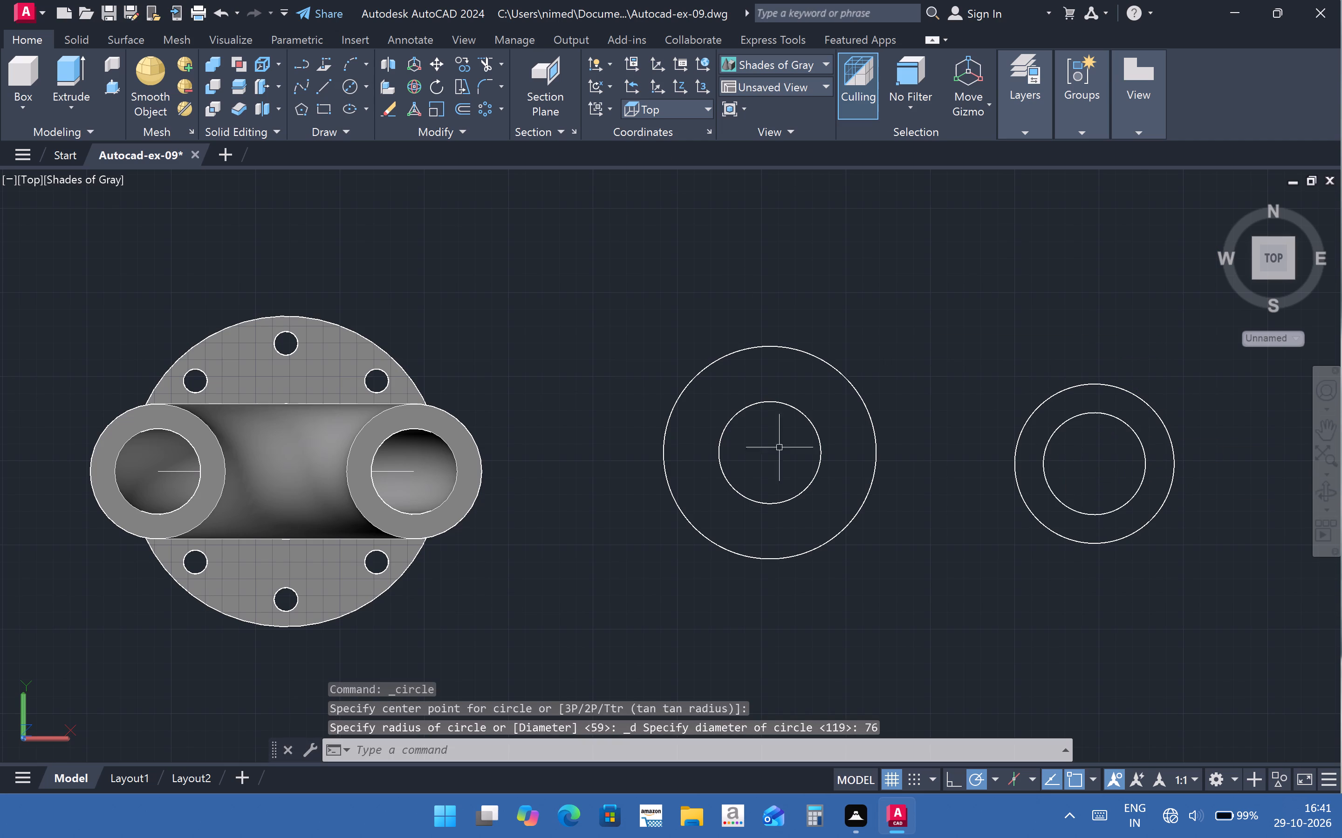
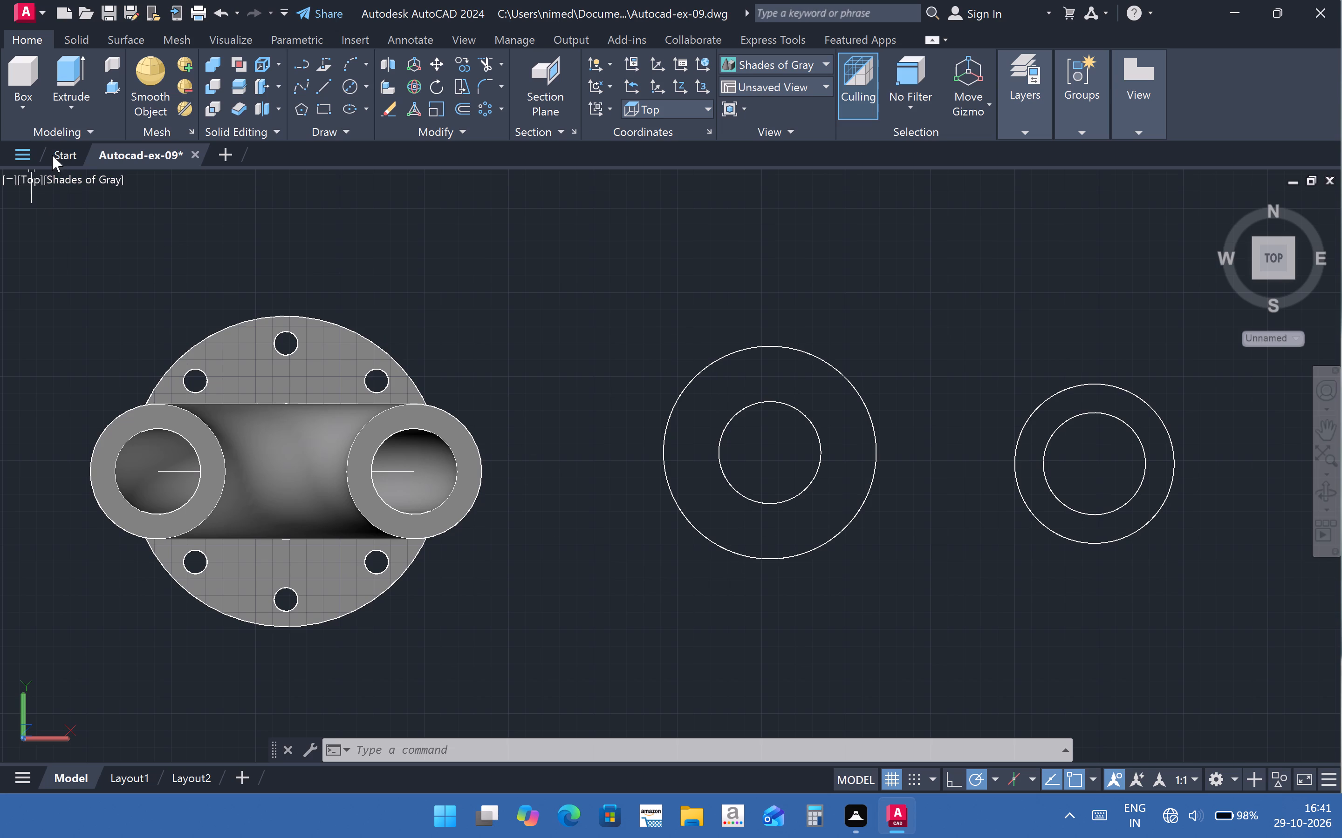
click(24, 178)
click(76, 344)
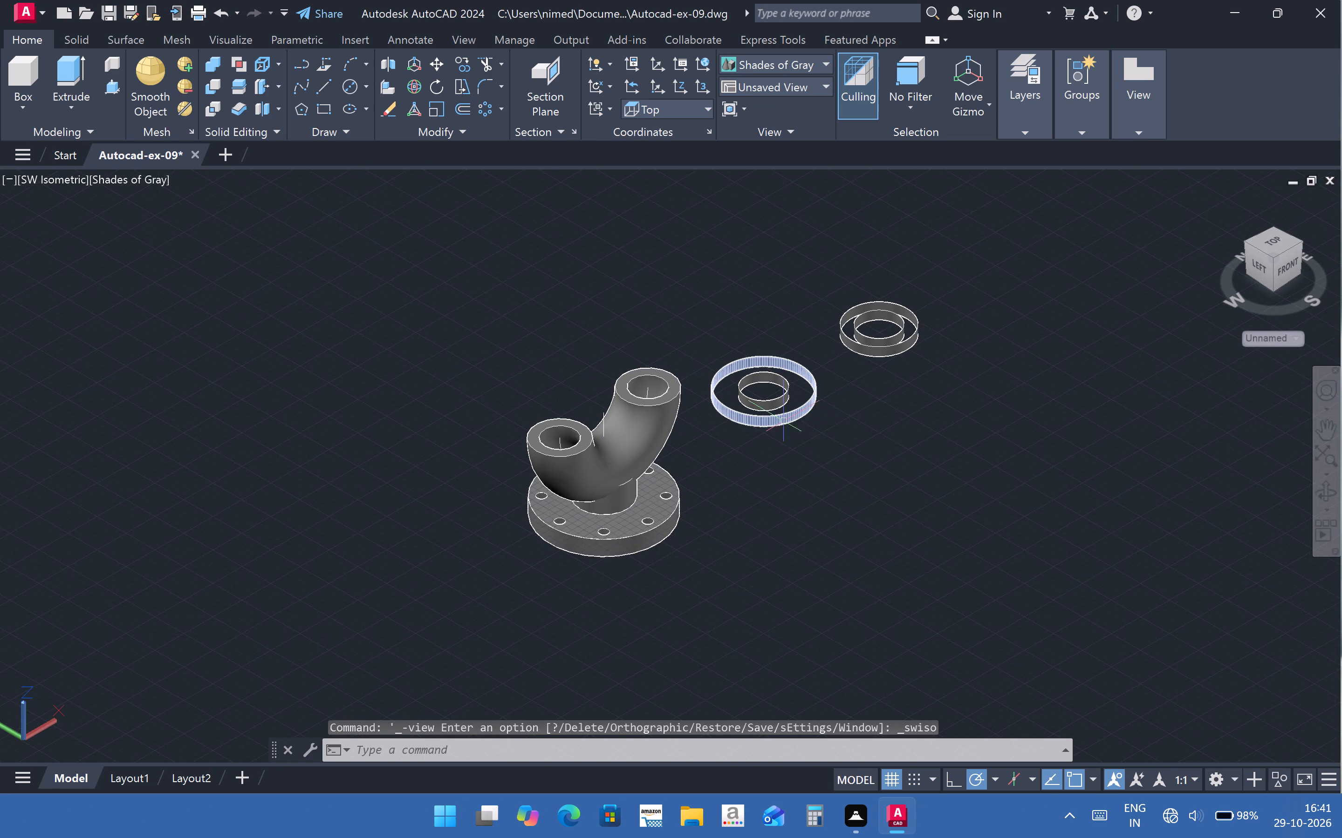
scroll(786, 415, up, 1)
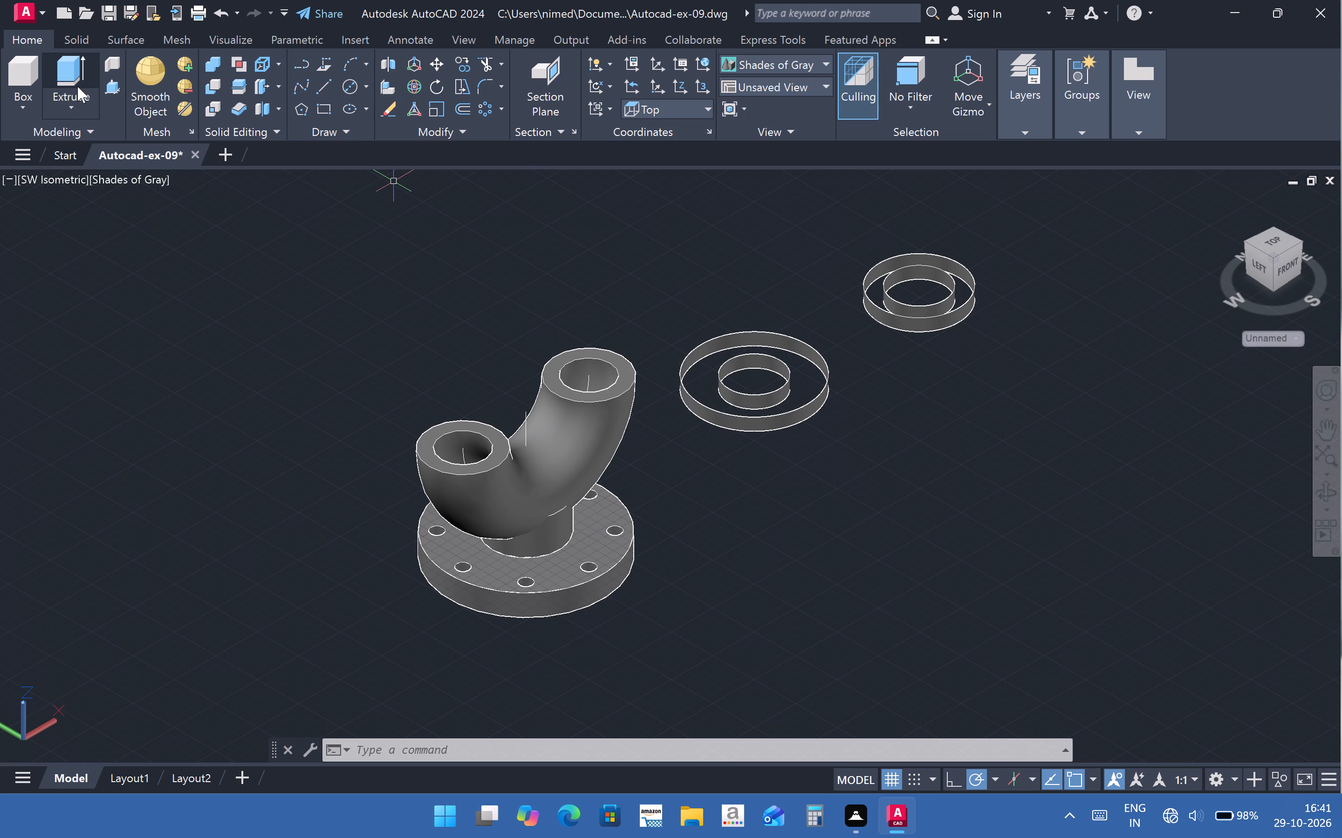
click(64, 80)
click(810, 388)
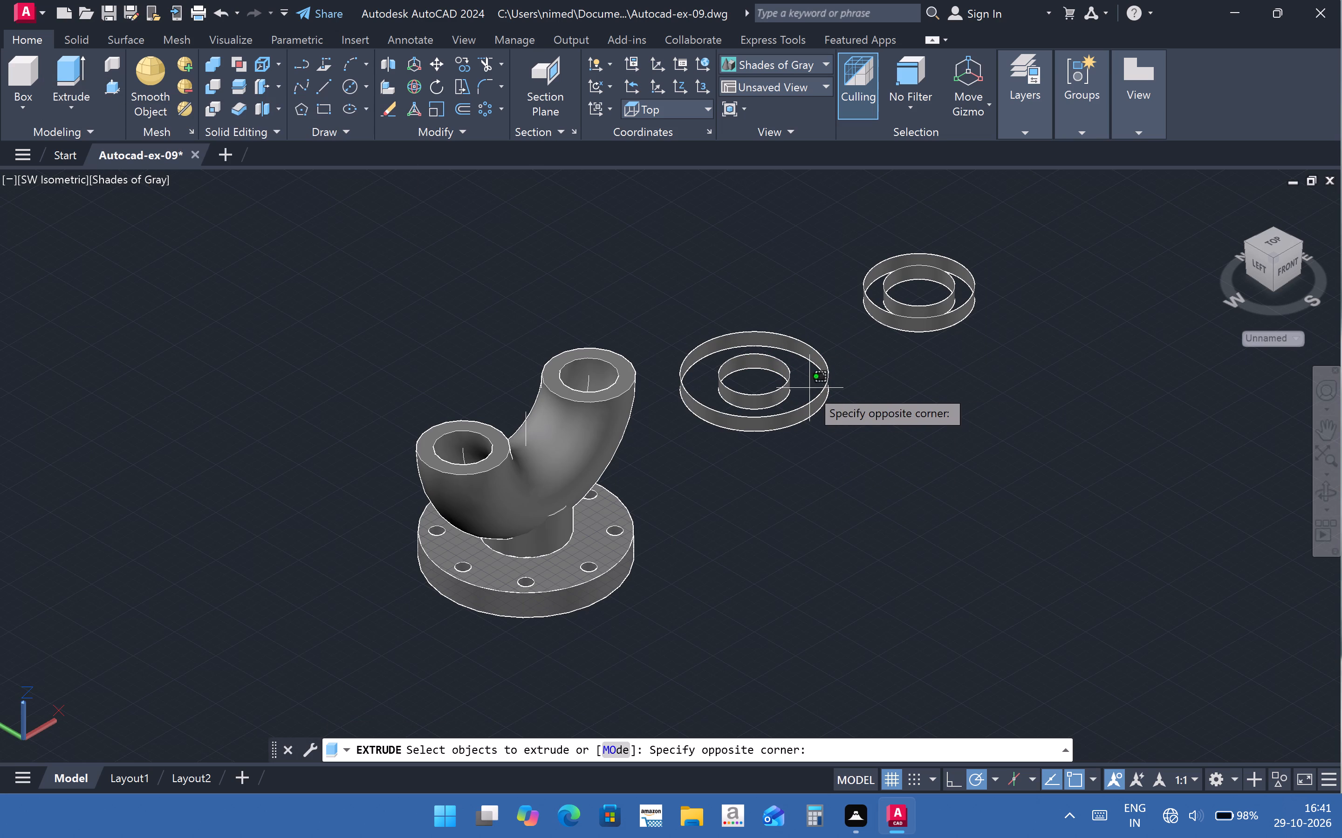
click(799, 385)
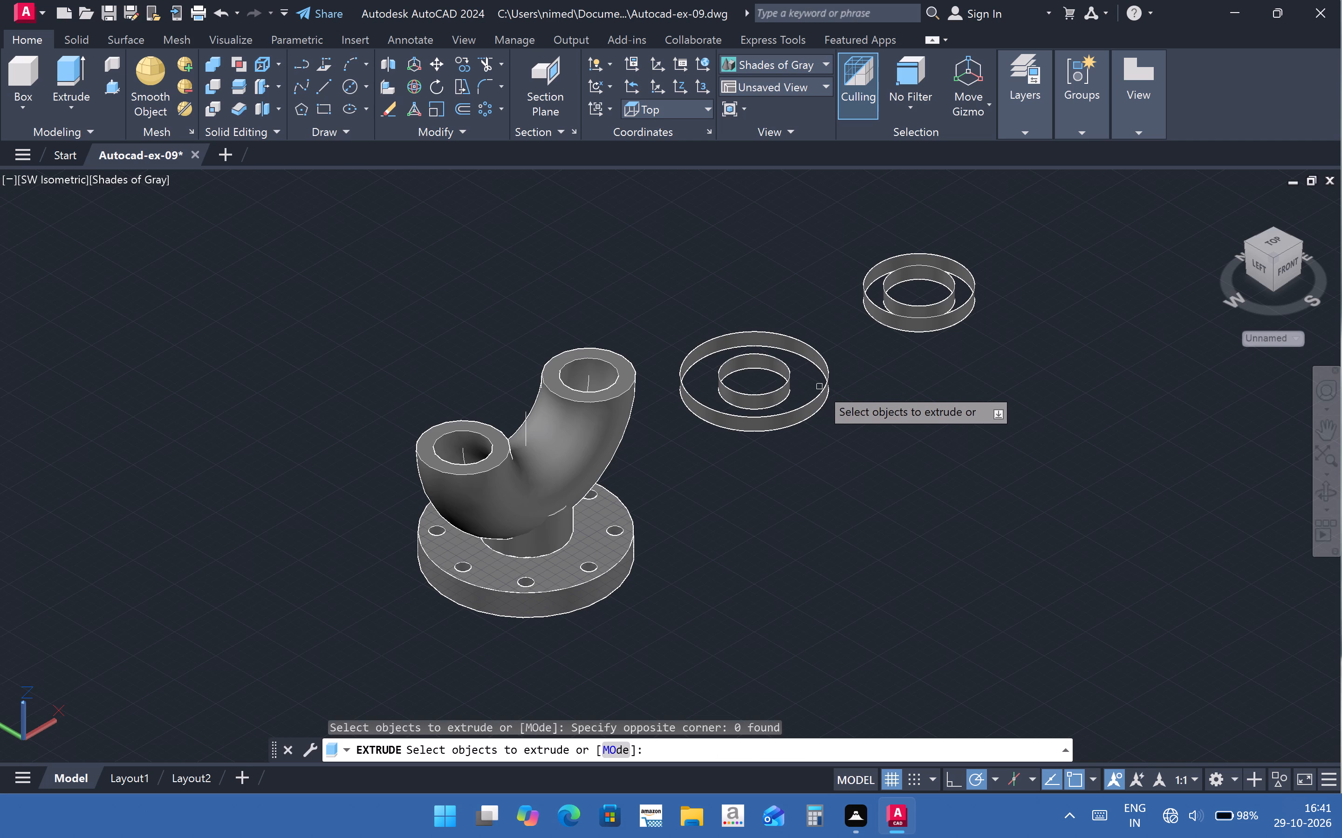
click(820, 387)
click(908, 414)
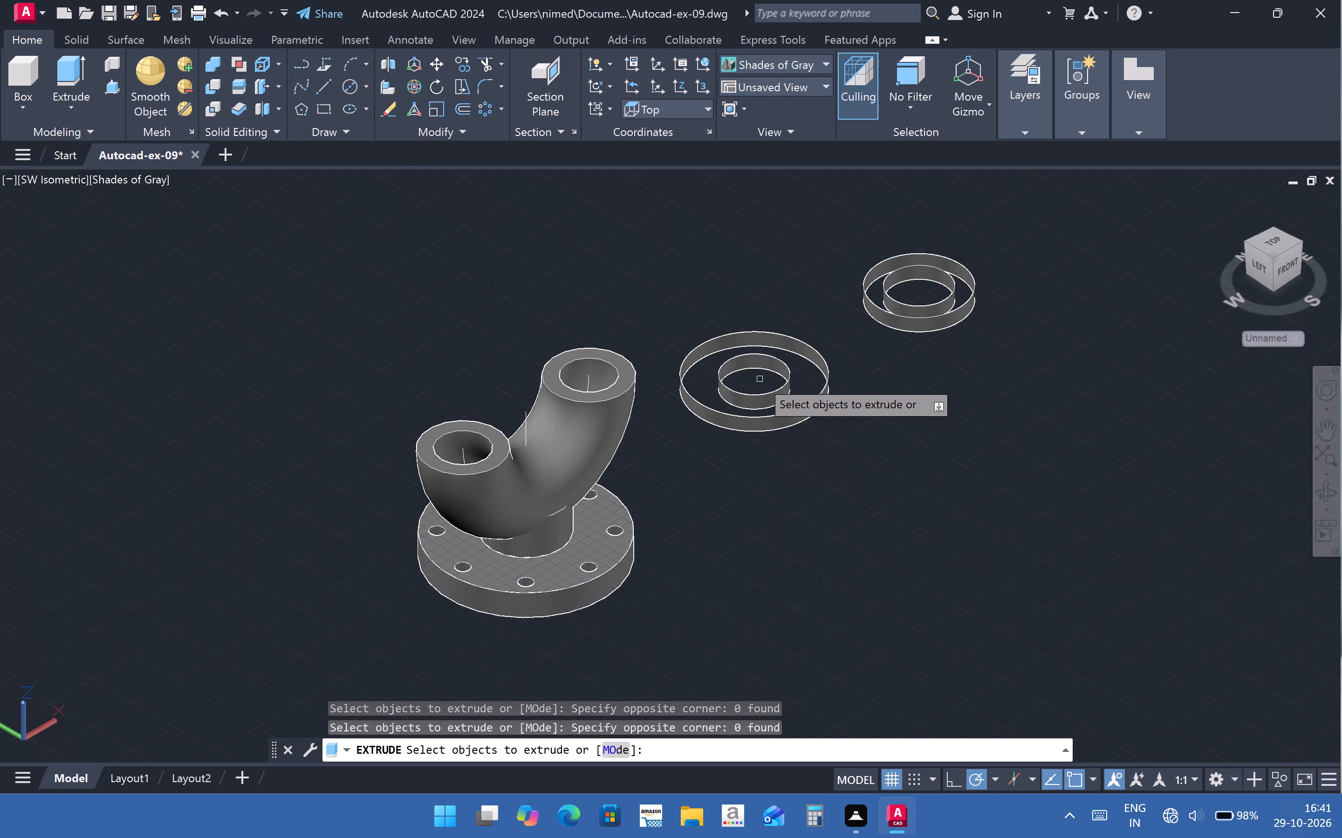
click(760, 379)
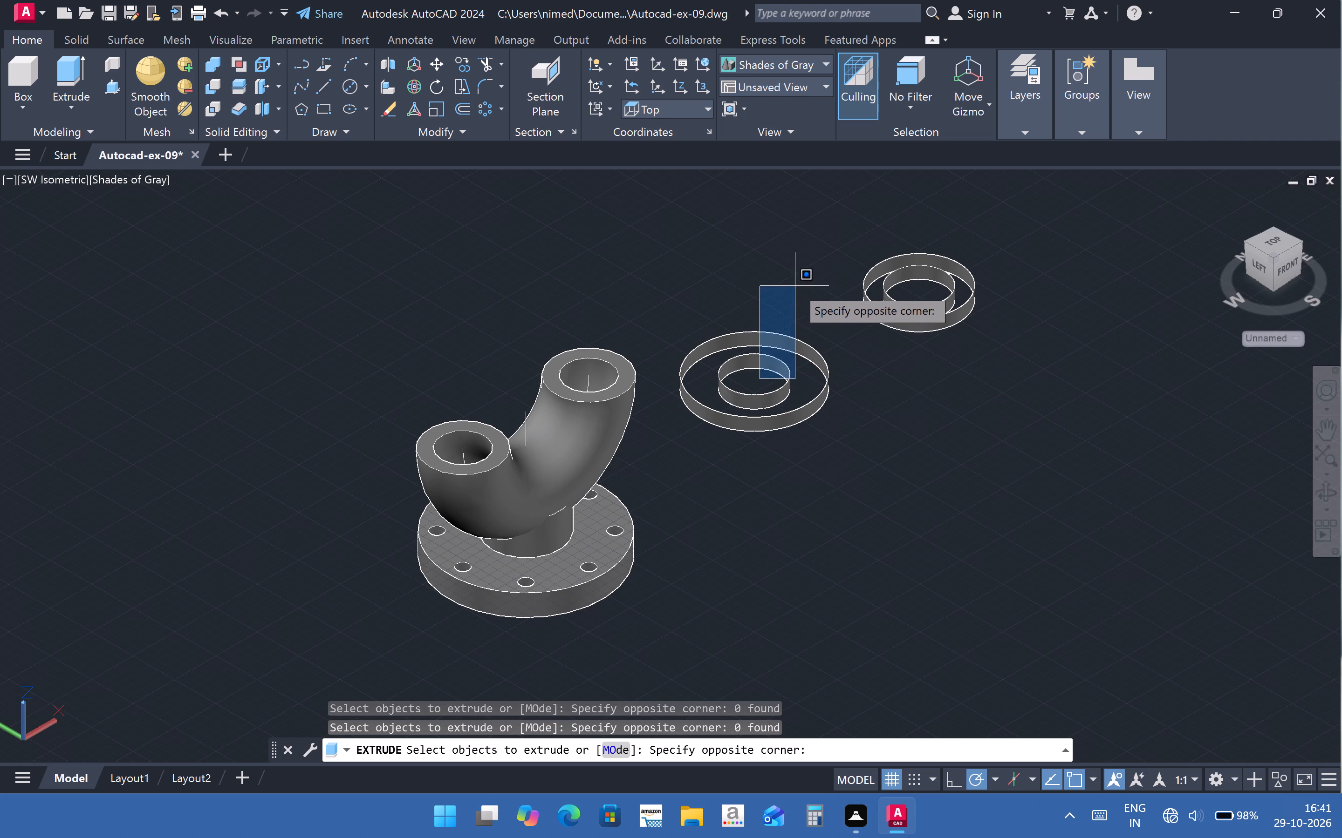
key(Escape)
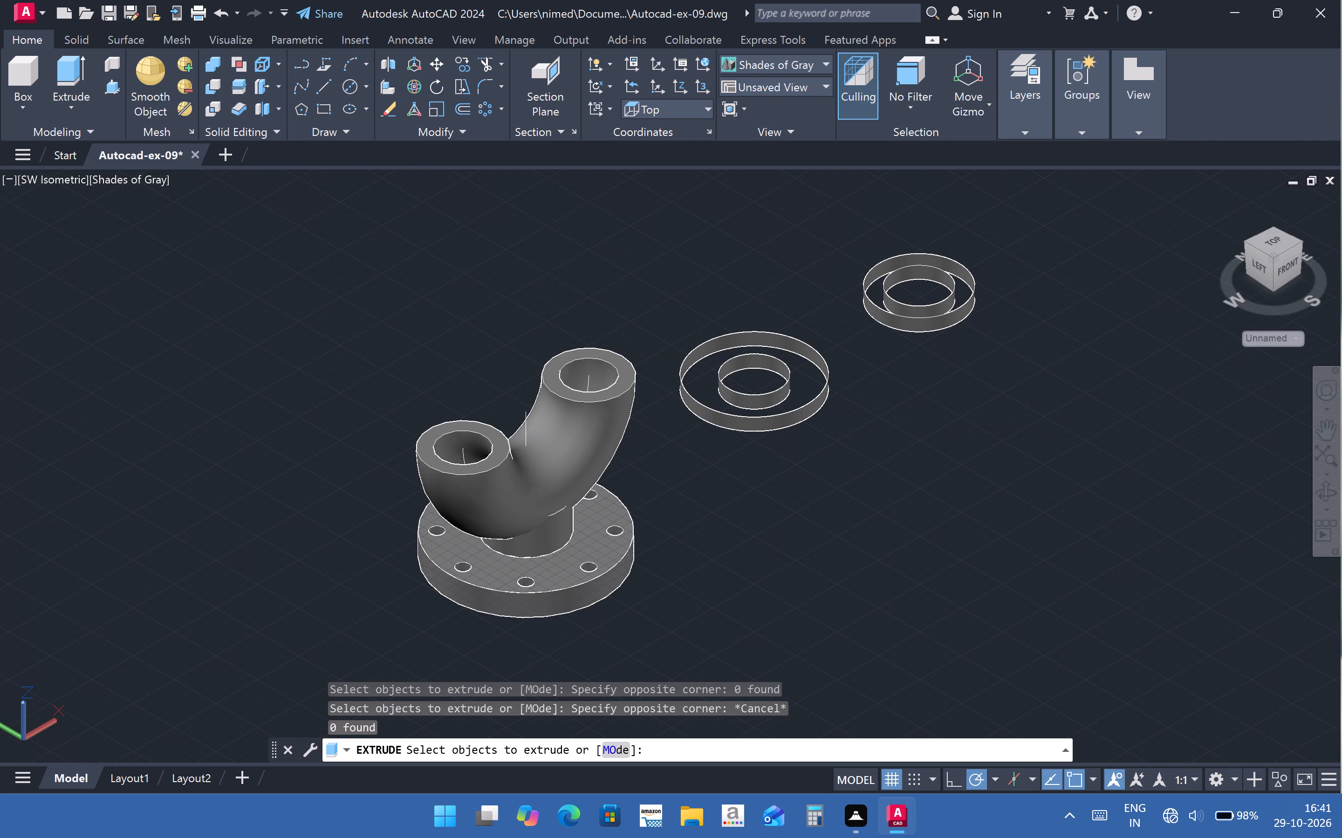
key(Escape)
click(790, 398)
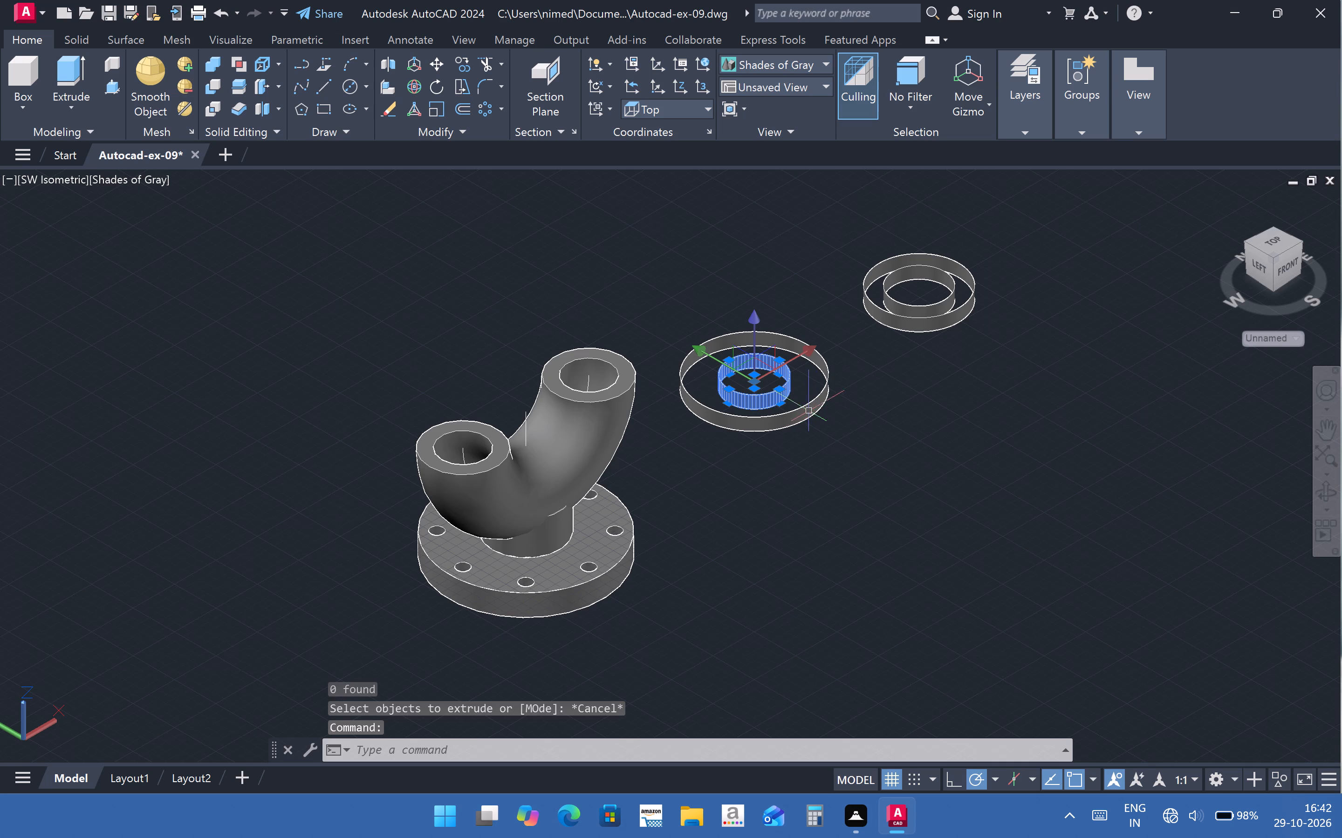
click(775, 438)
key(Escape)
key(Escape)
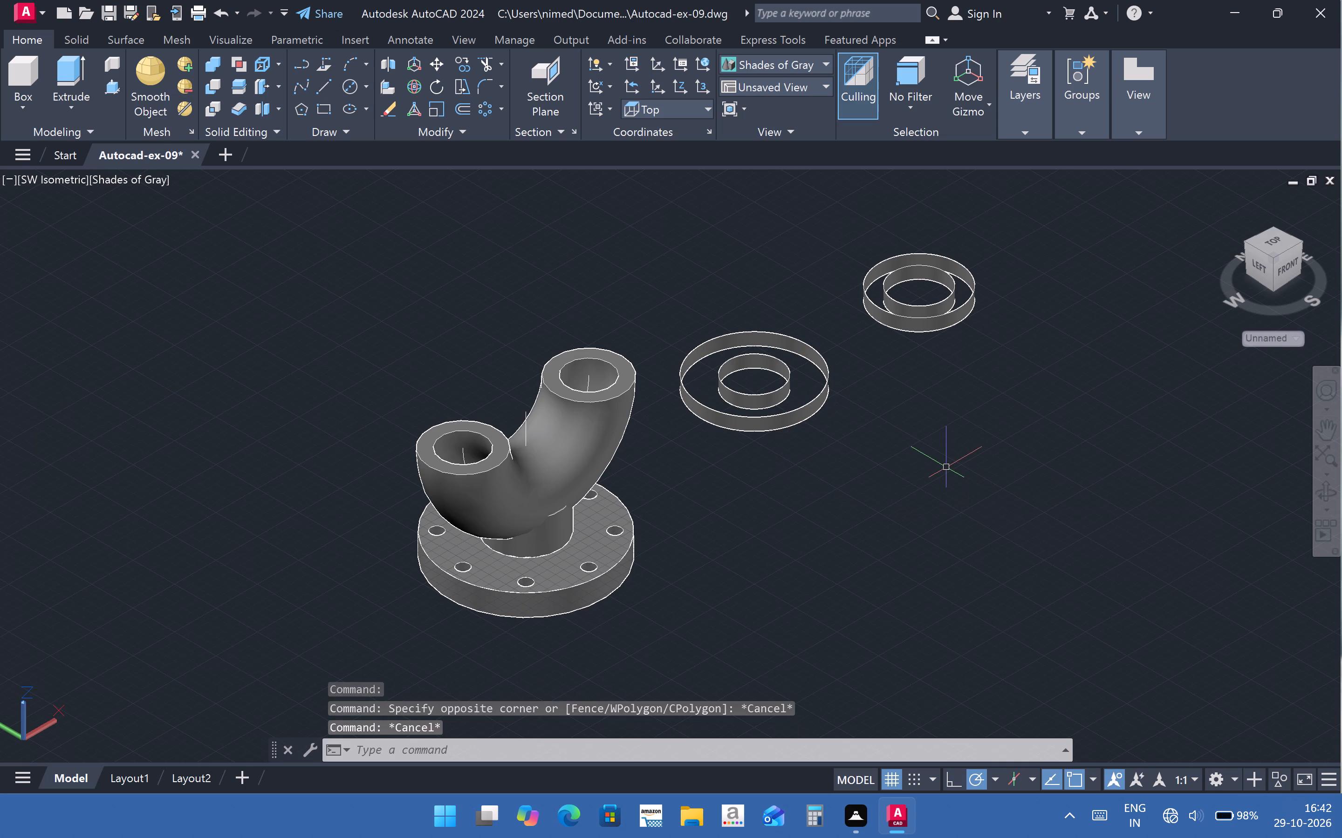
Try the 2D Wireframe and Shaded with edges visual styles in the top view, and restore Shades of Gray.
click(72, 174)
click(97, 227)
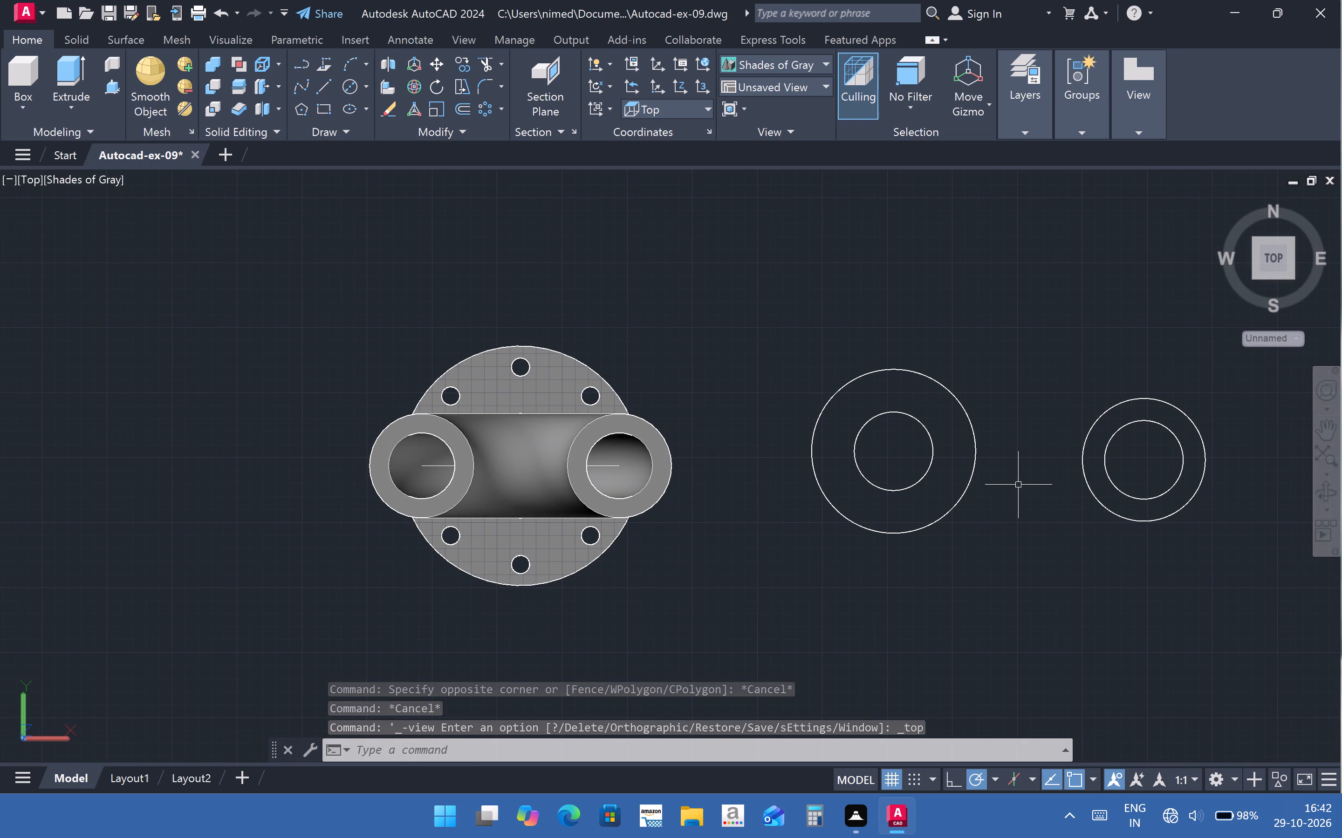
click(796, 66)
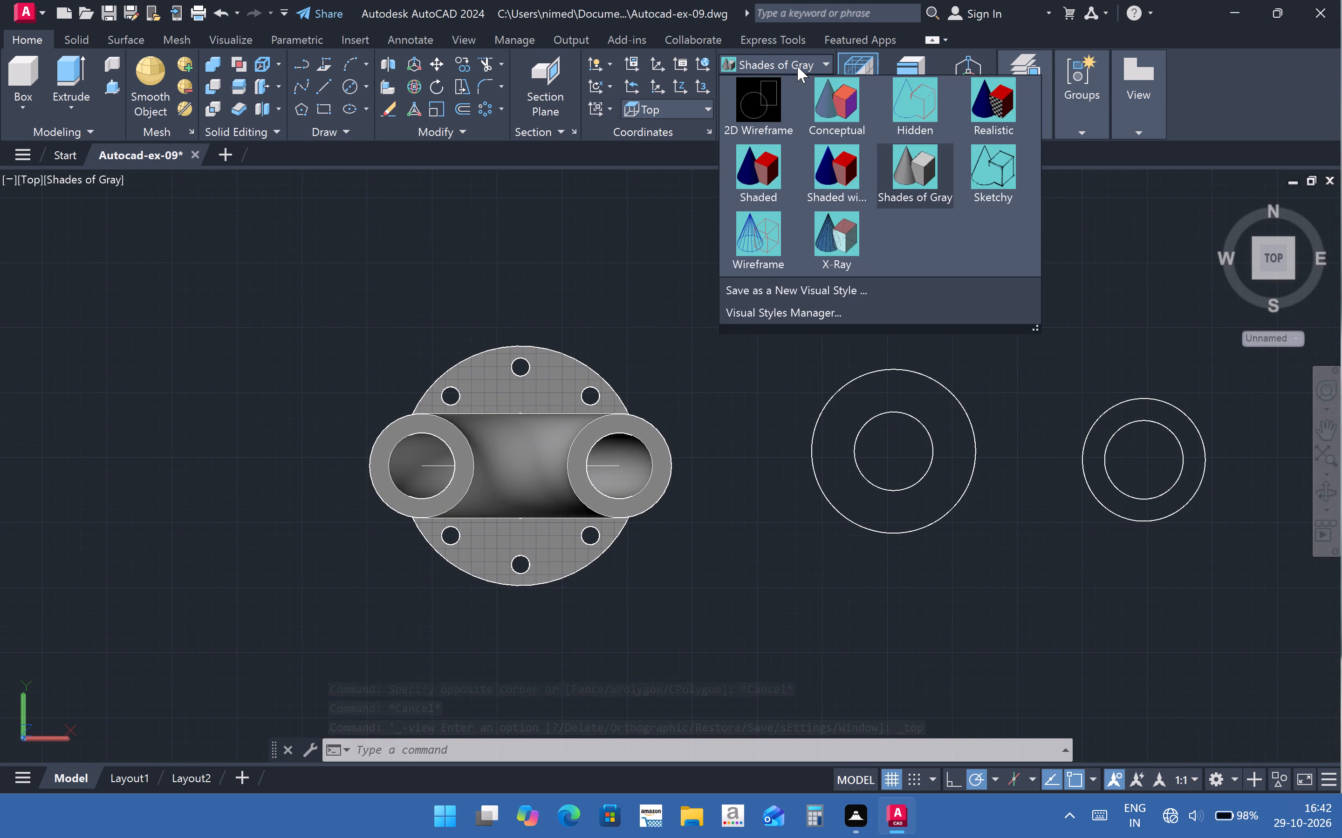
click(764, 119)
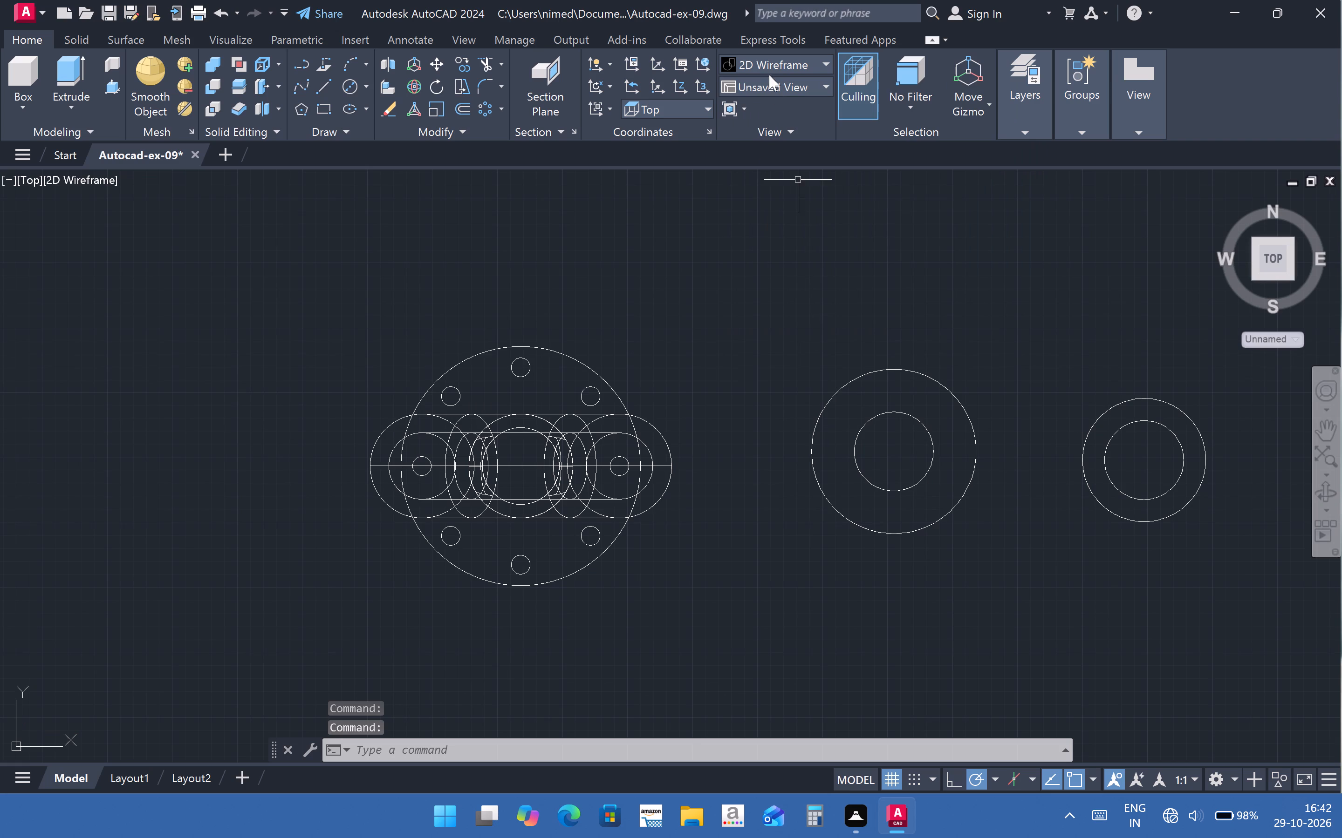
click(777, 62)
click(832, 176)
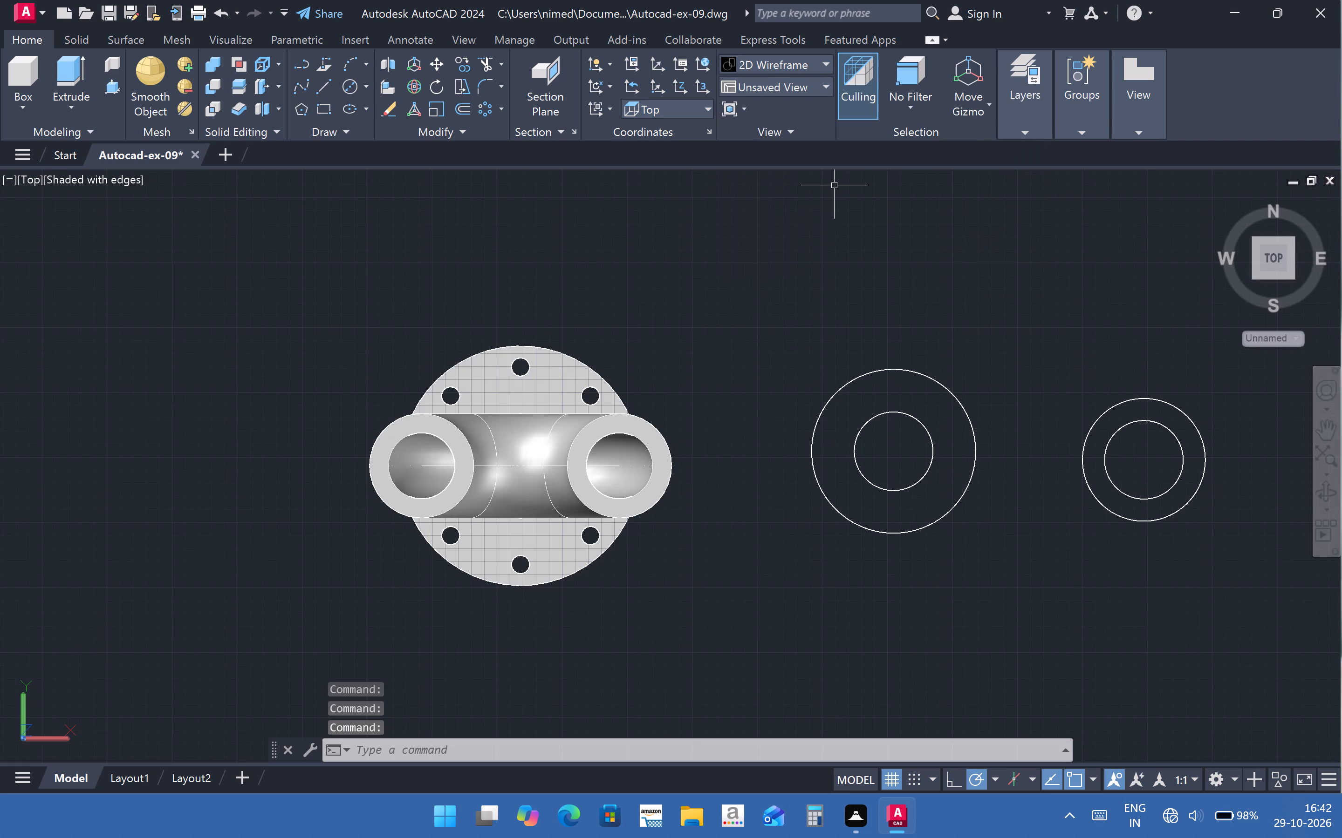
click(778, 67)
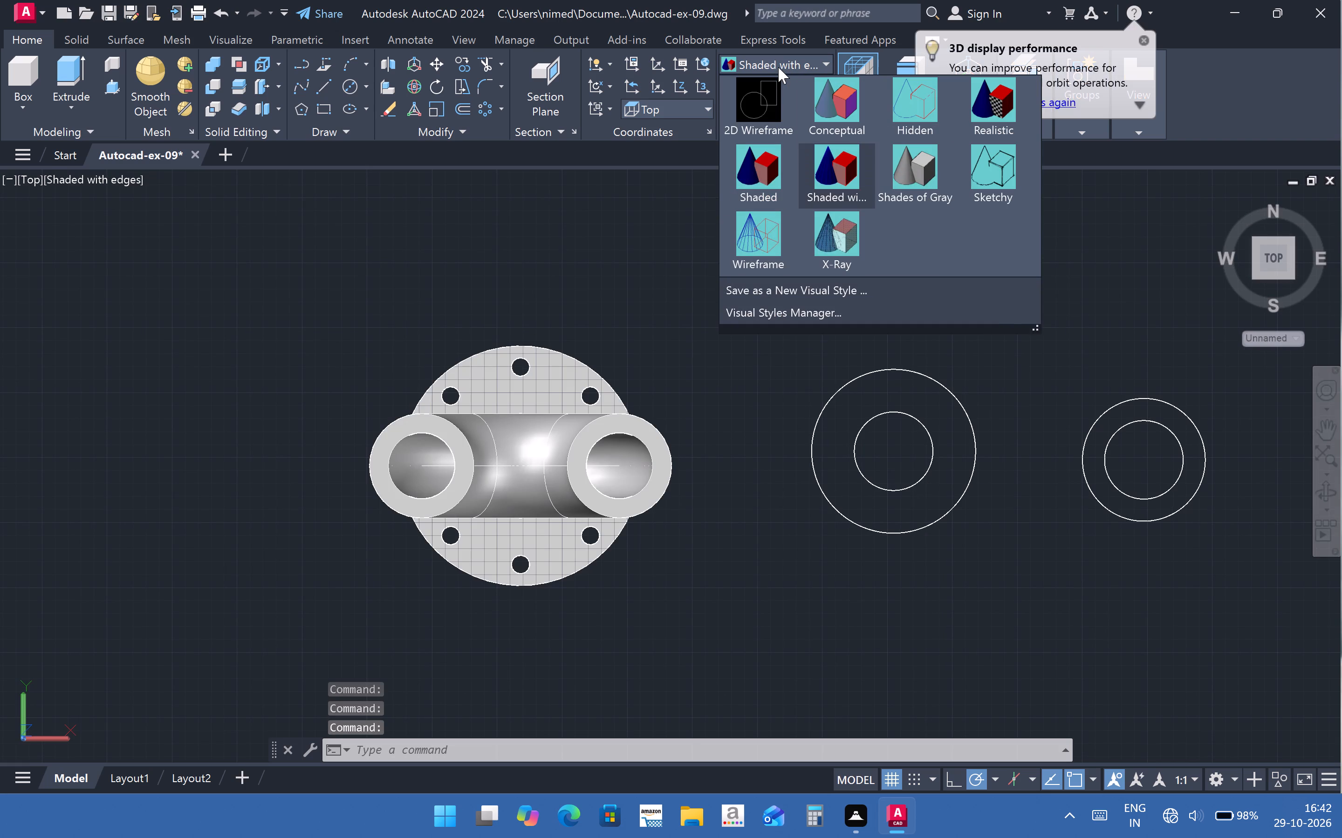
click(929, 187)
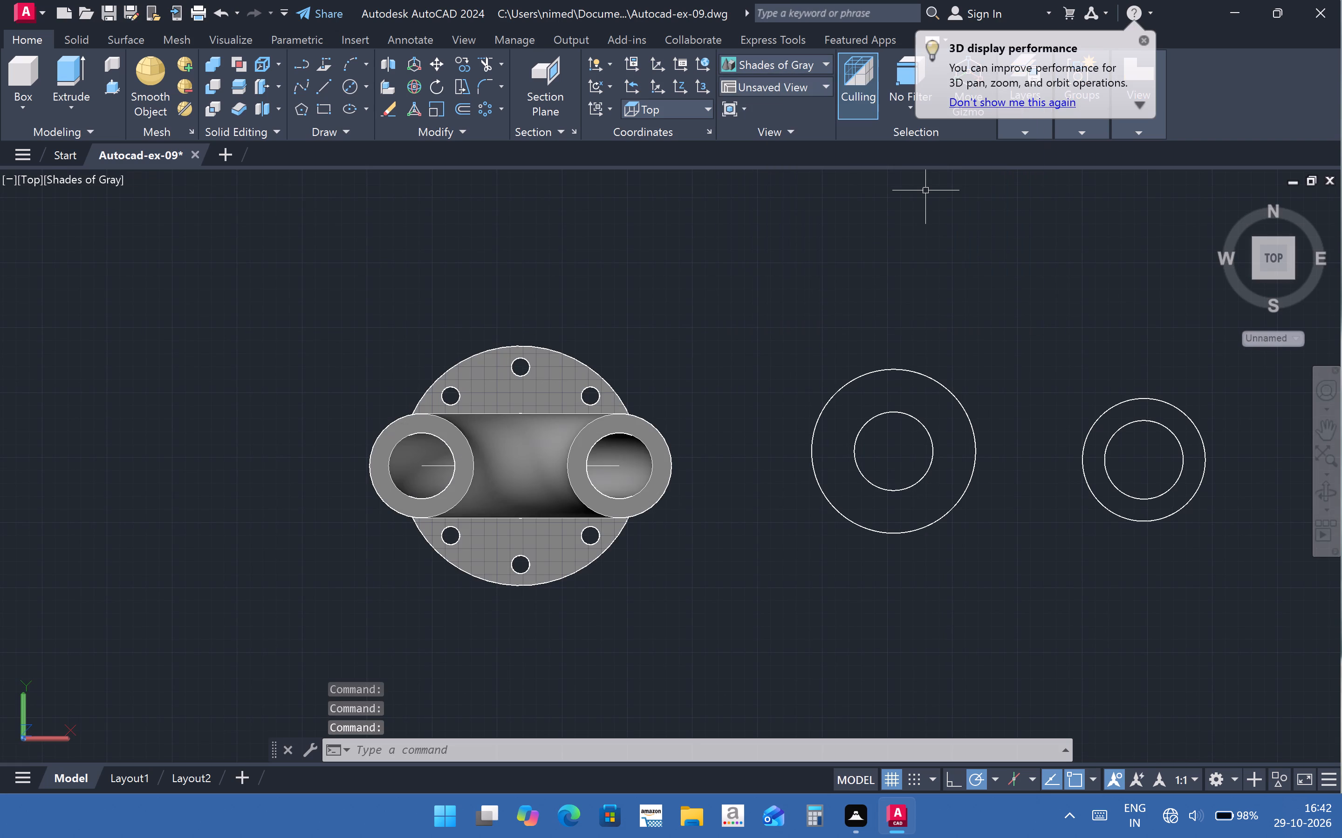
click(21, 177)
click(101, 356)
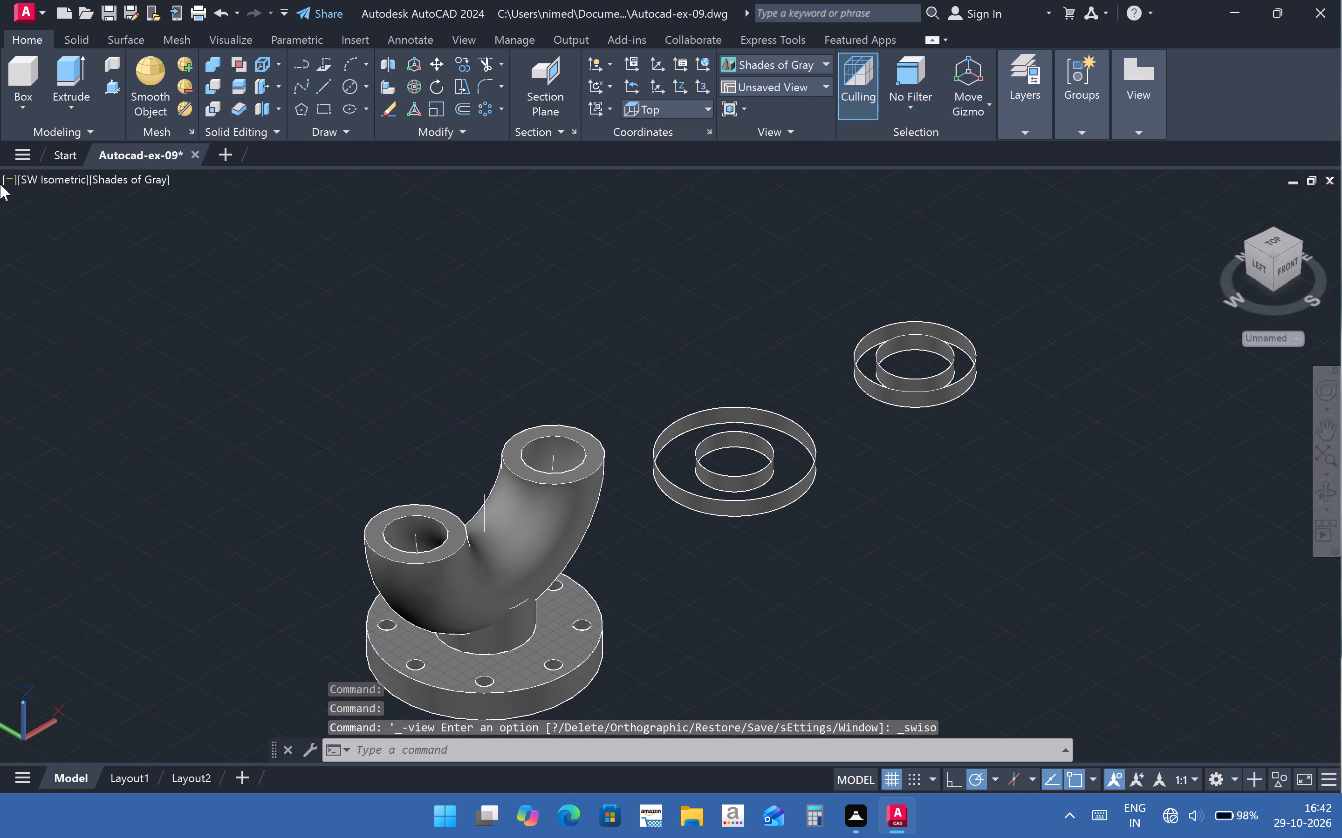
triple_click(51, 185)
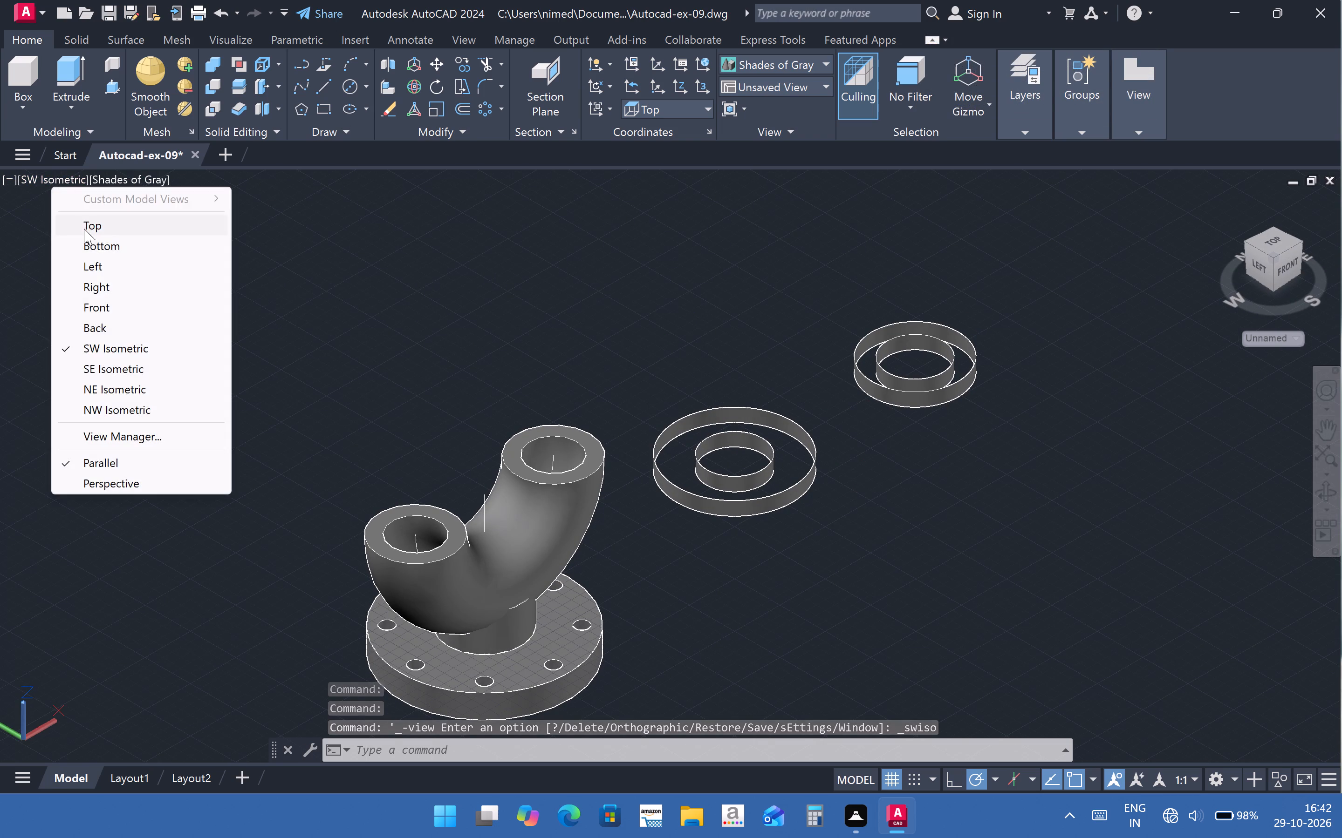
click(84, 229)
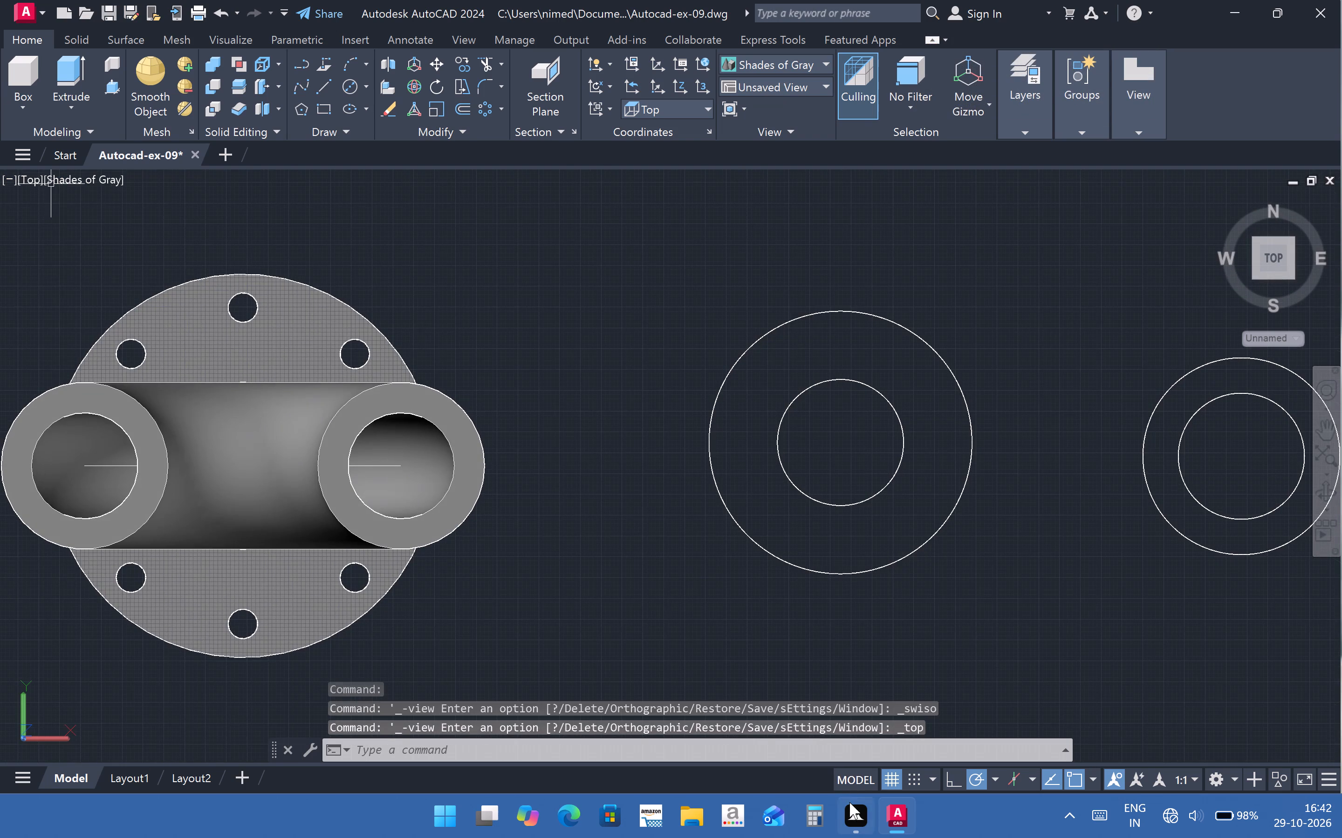
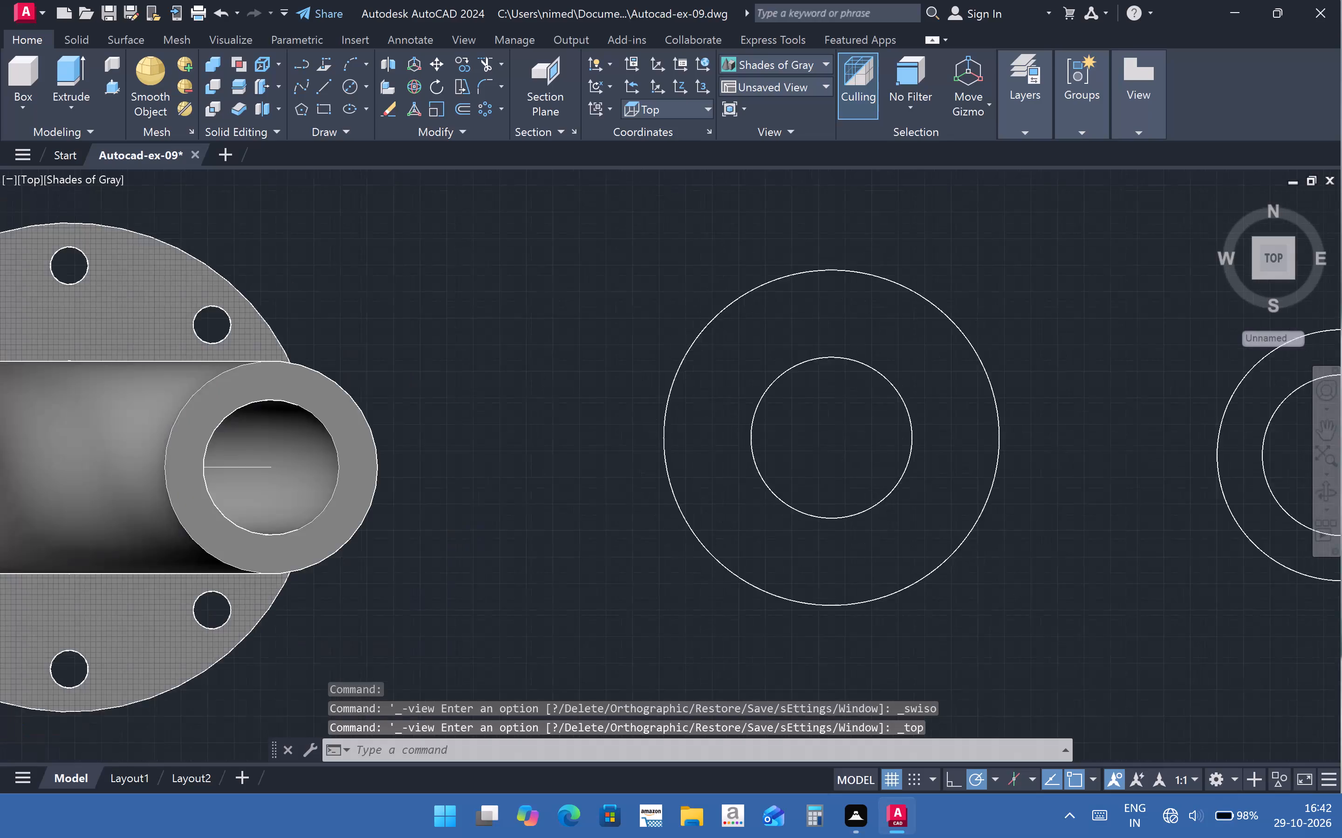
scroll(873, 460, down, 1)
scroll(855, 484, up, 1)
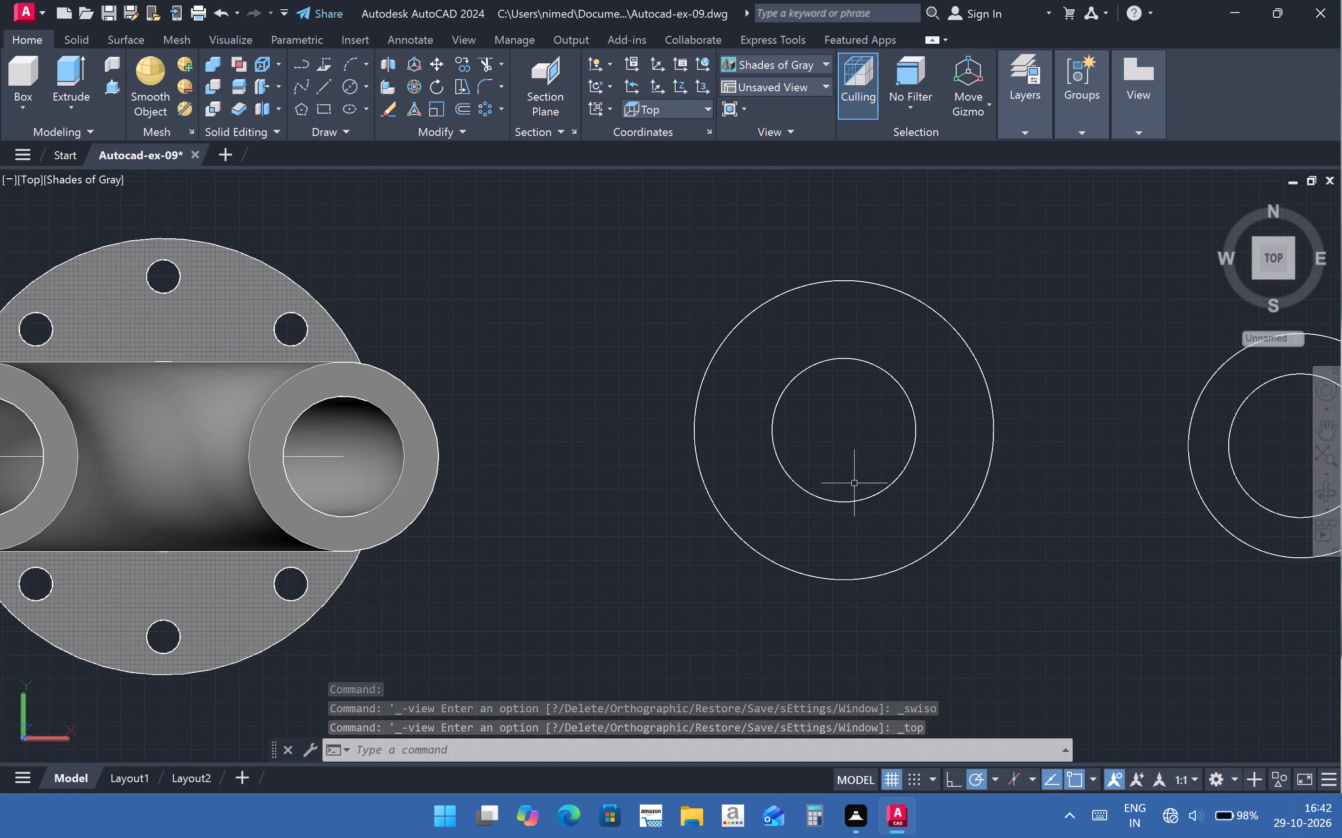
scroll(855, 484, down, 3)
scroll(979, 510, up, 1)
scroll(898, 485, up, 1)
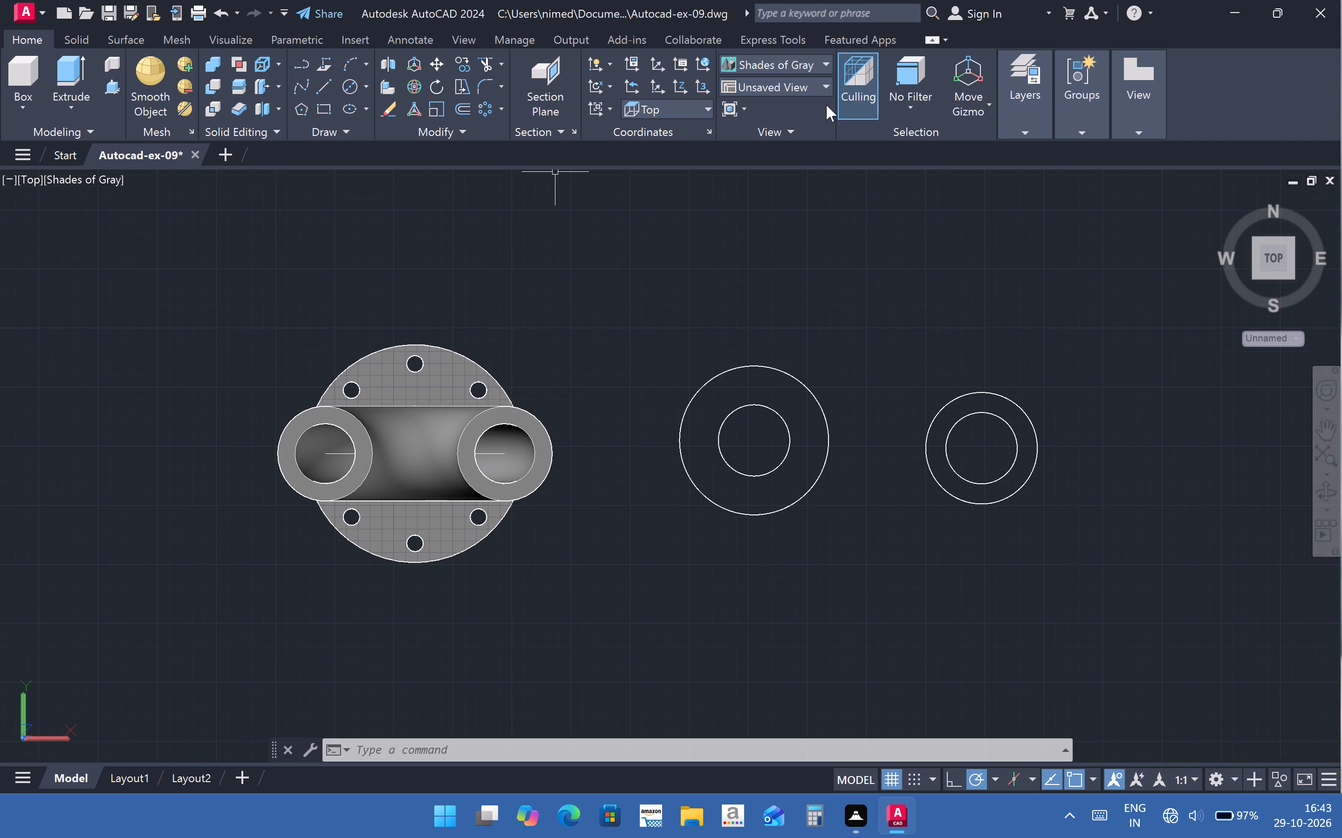
Toggle object culling for selection and leave it turned off.
click(866, 95)
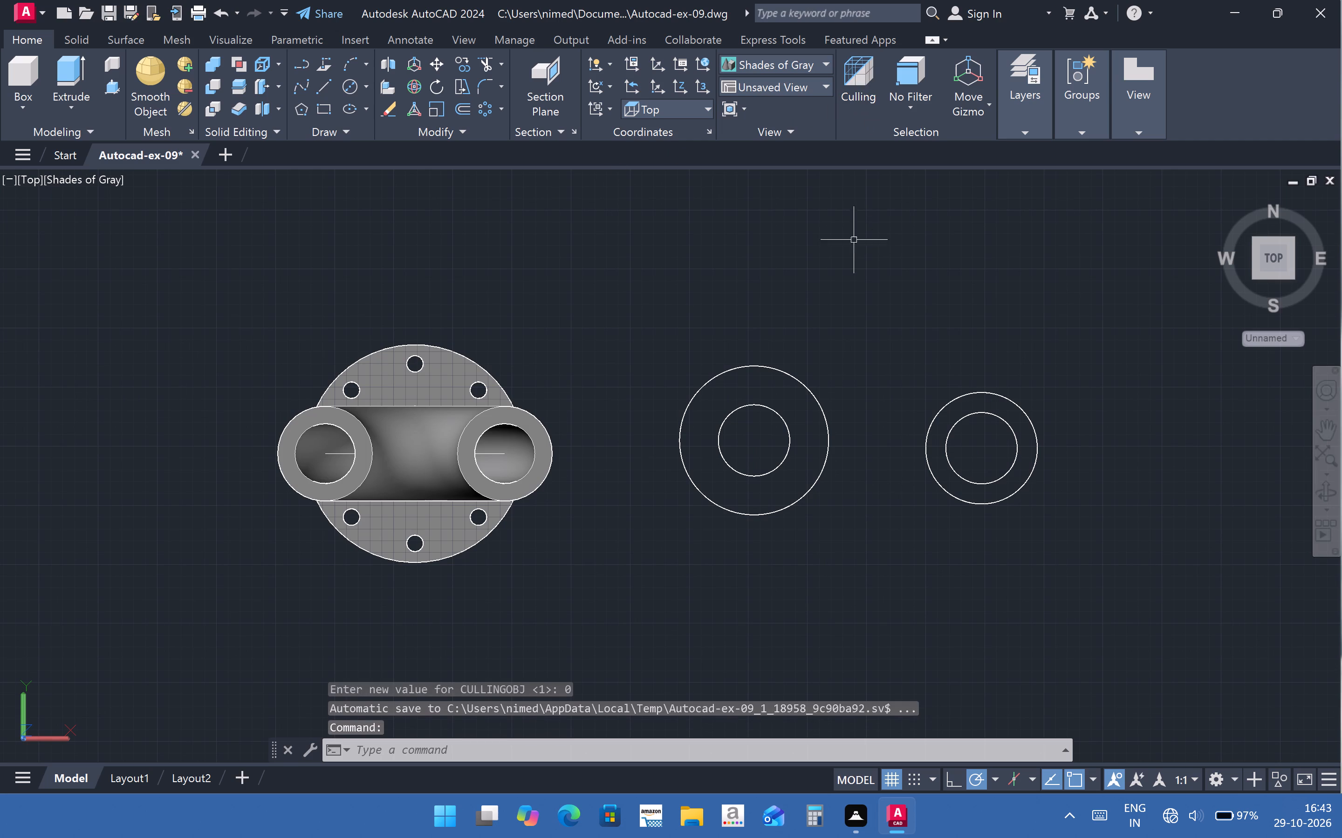
click(874, 79)
click(863, 110)
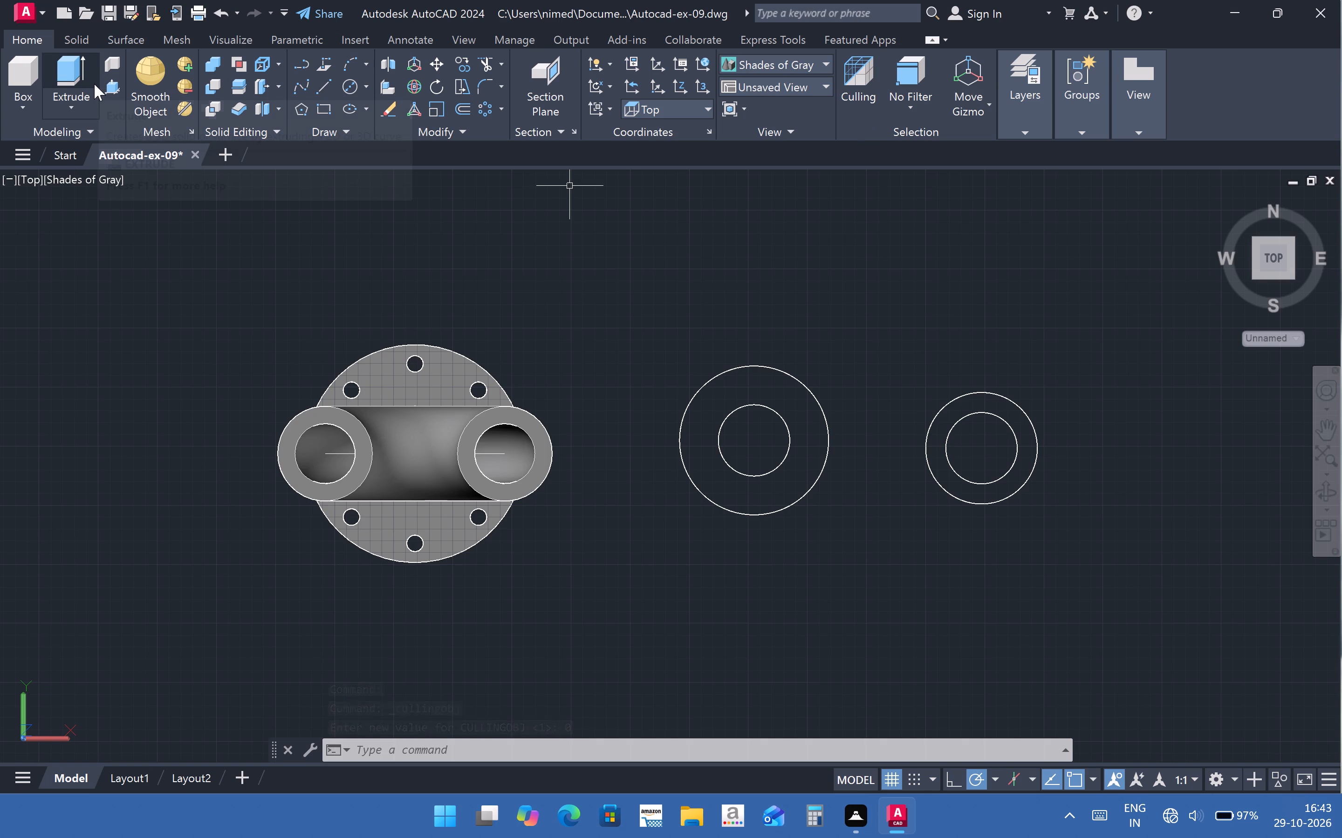
Examine the extruded circle pairs beside the pipe fitting in the SW Isometric view, and return to the Top view.
click(34, 185)
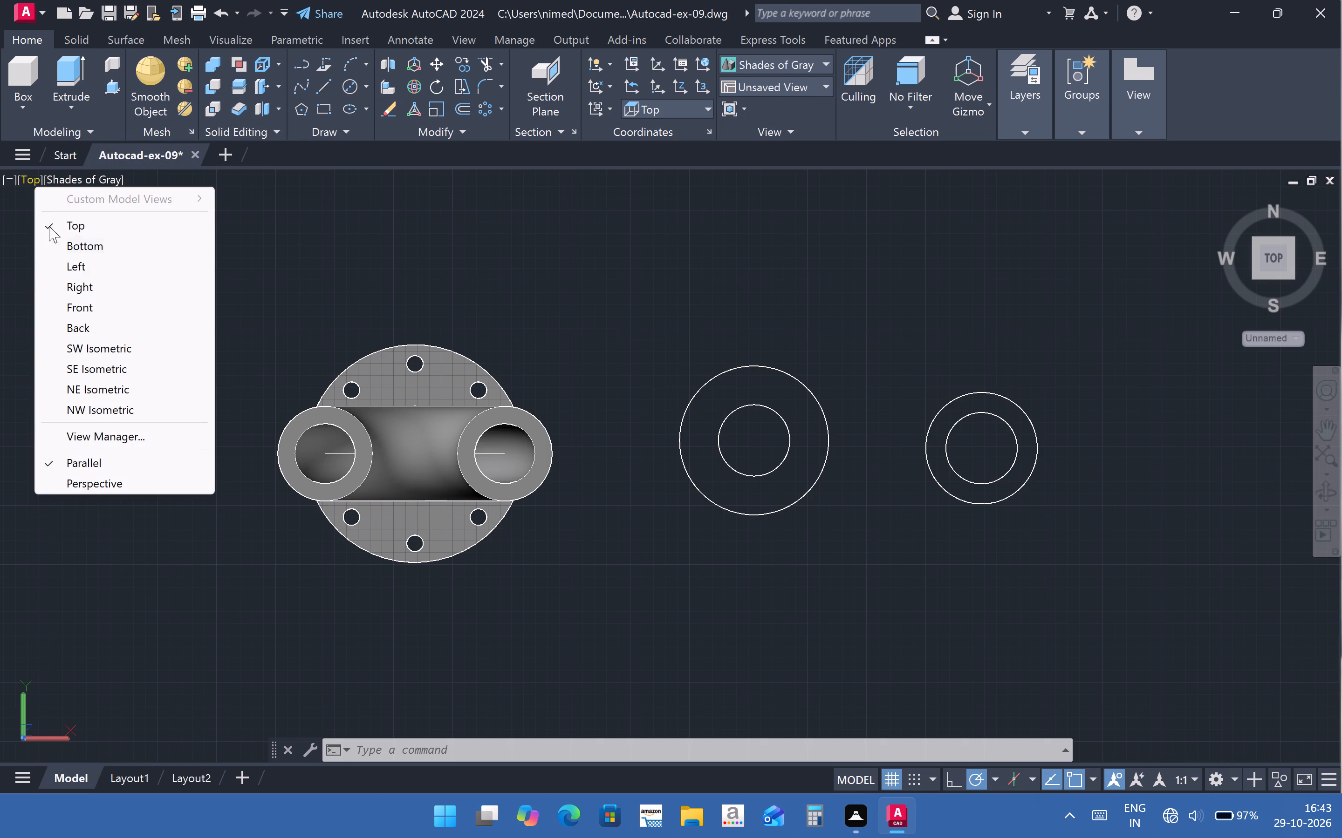
click(101, 354)
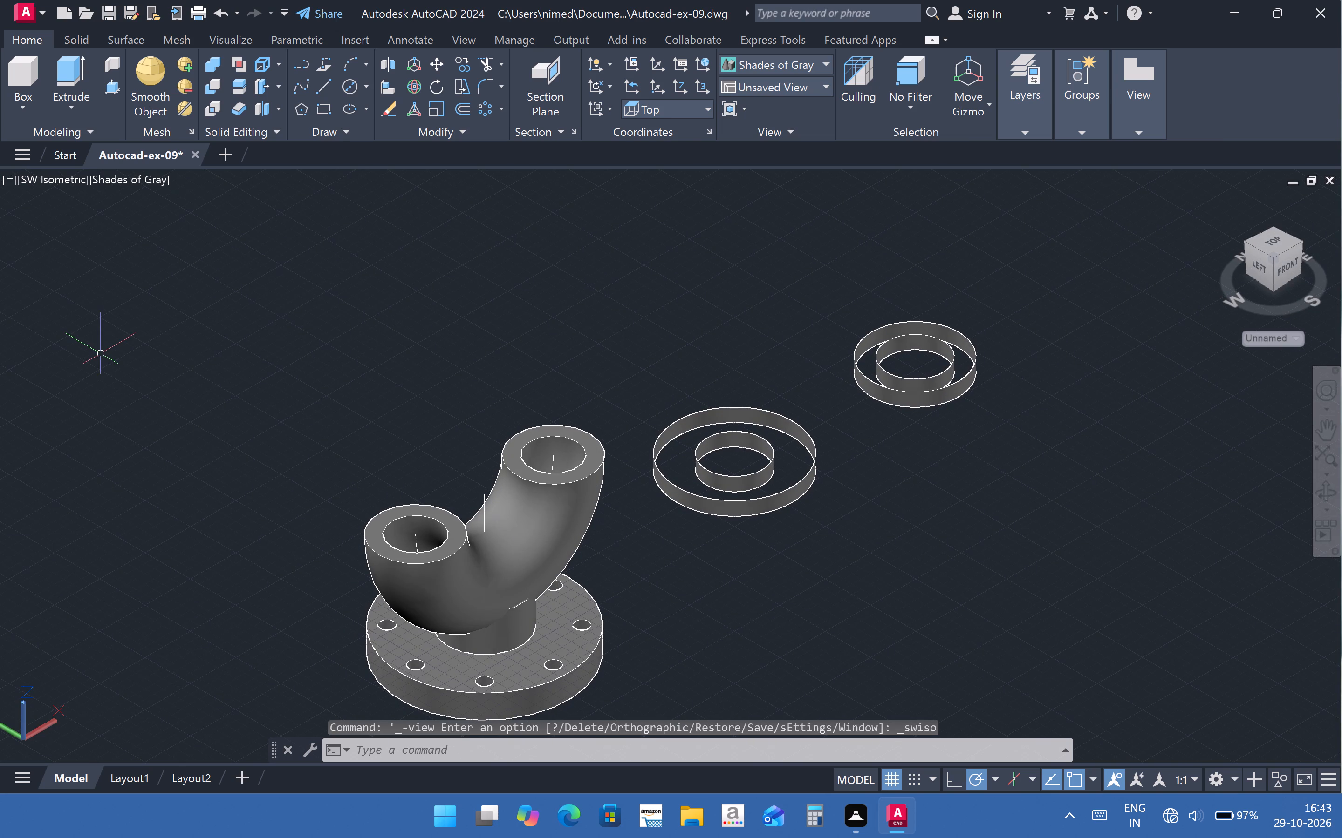
click(46, 168)
click(47, 173)
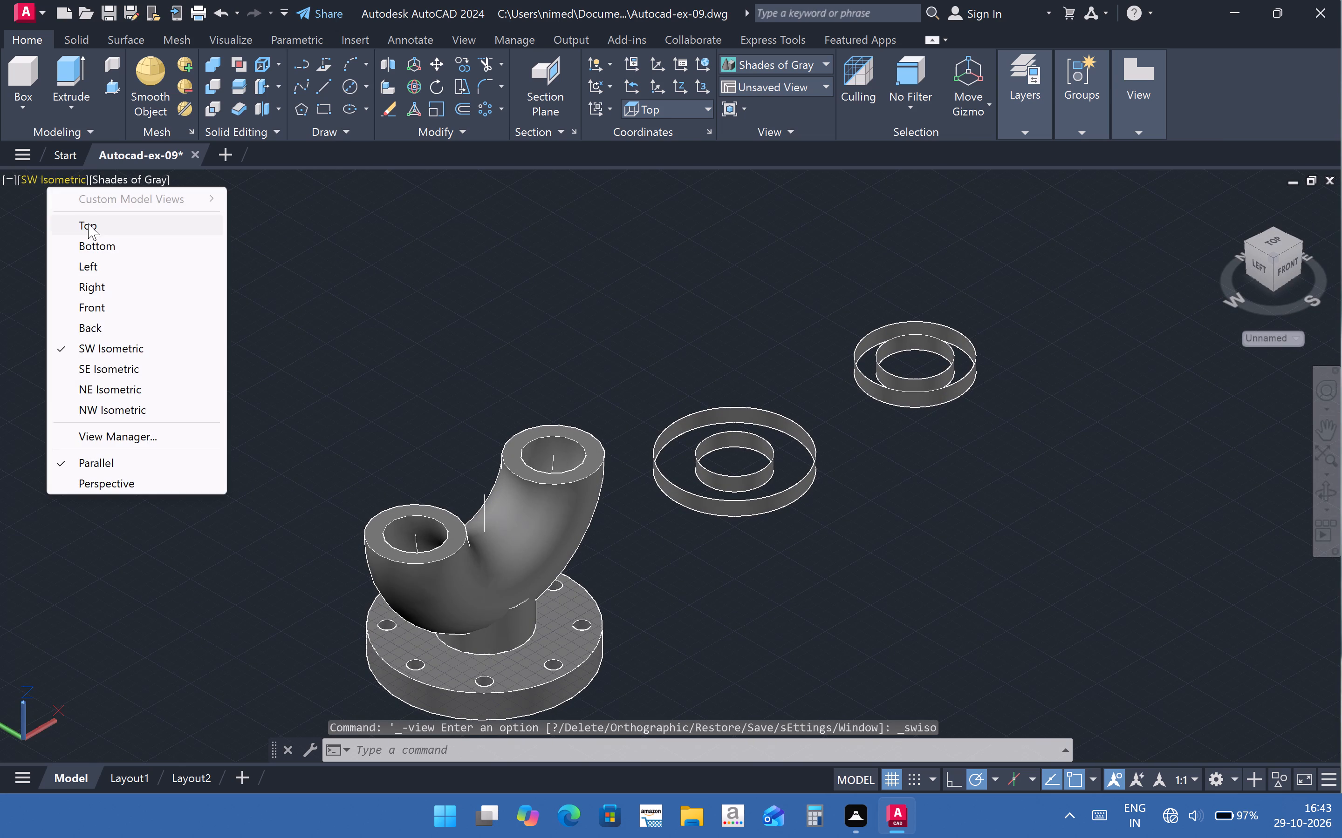
click(88, 223)
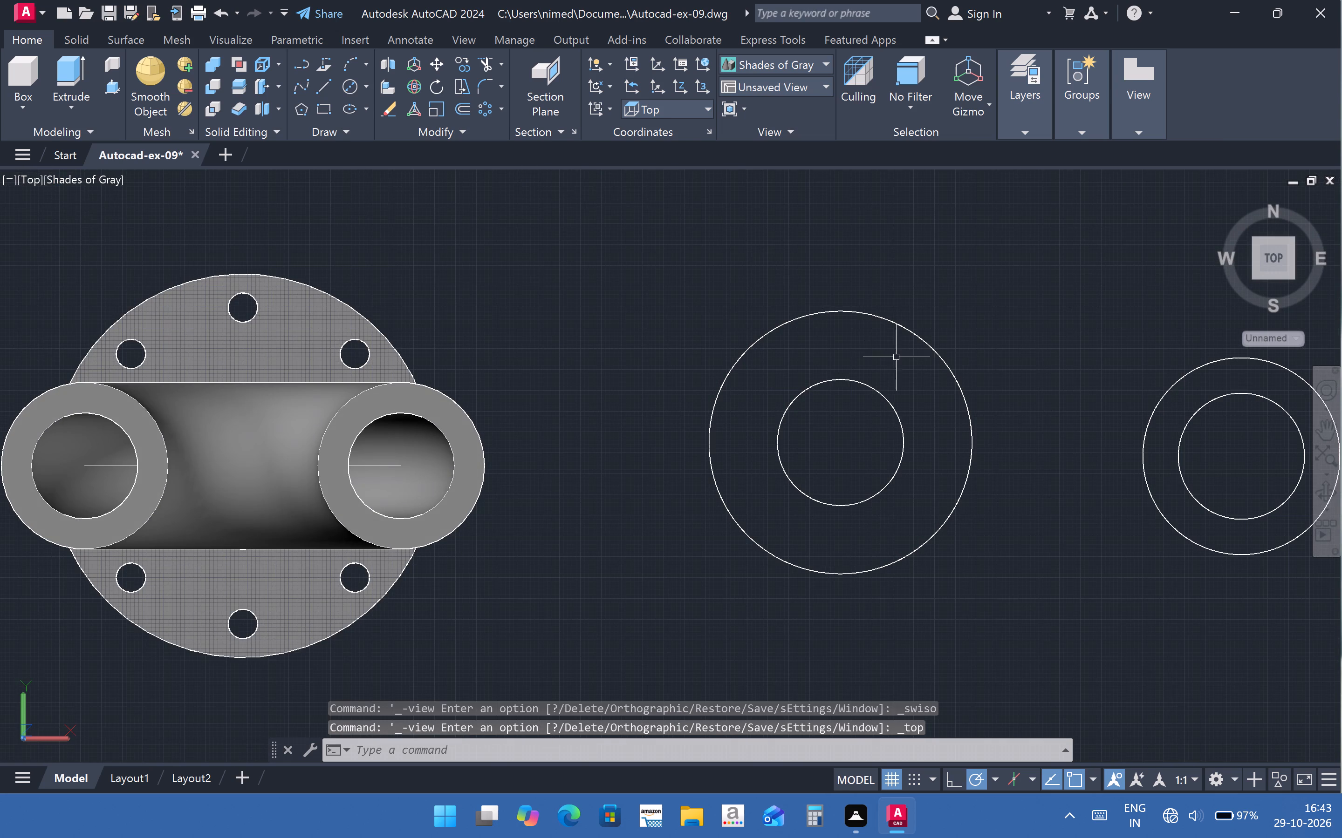
scroll(897, 358, down, 1)
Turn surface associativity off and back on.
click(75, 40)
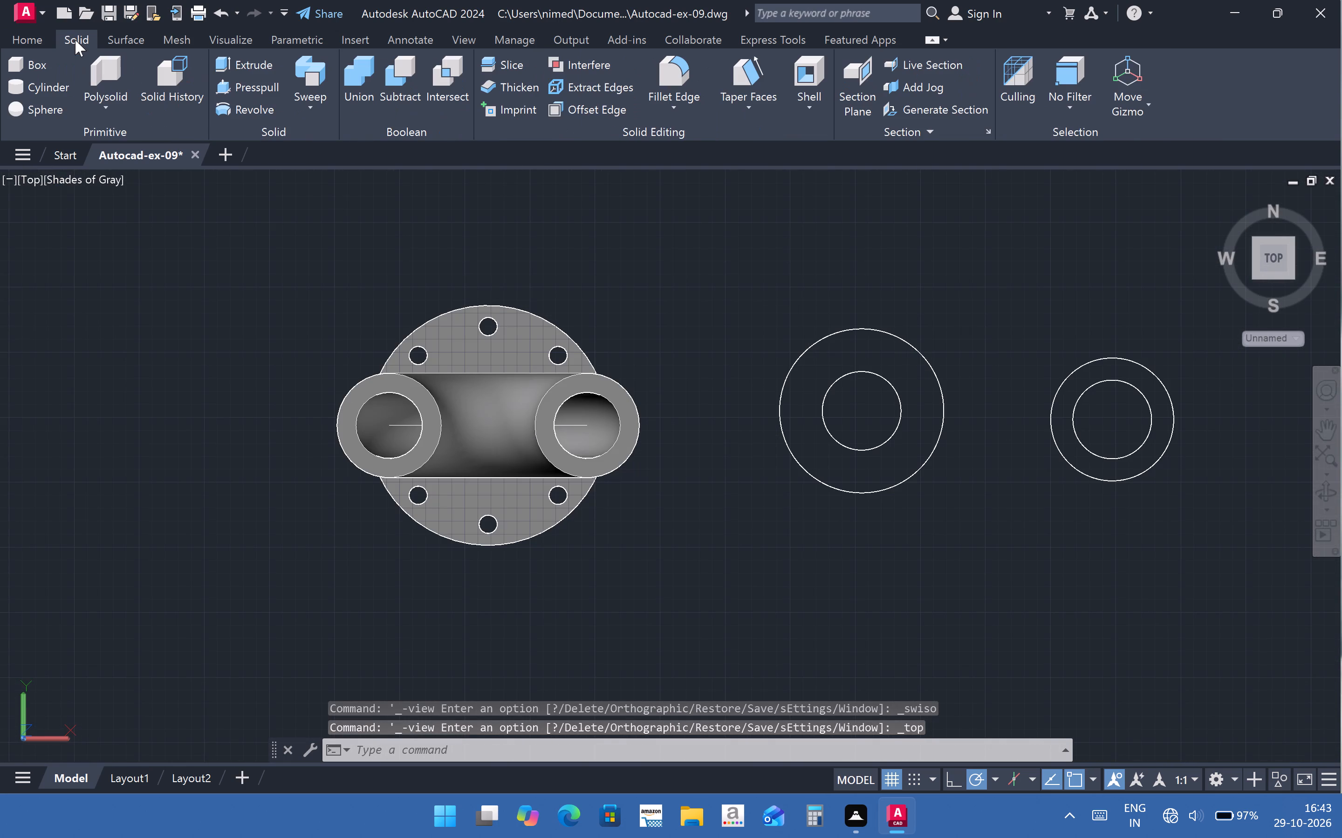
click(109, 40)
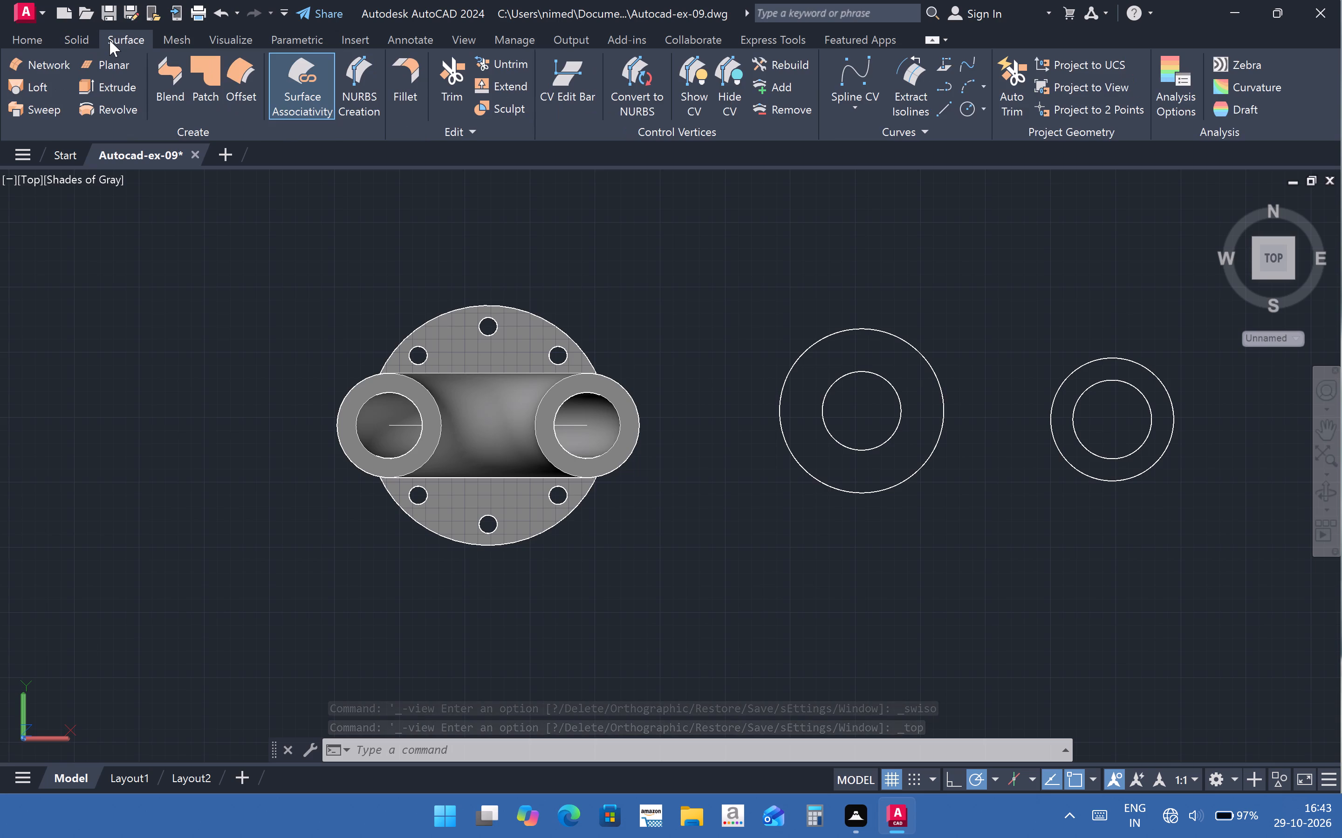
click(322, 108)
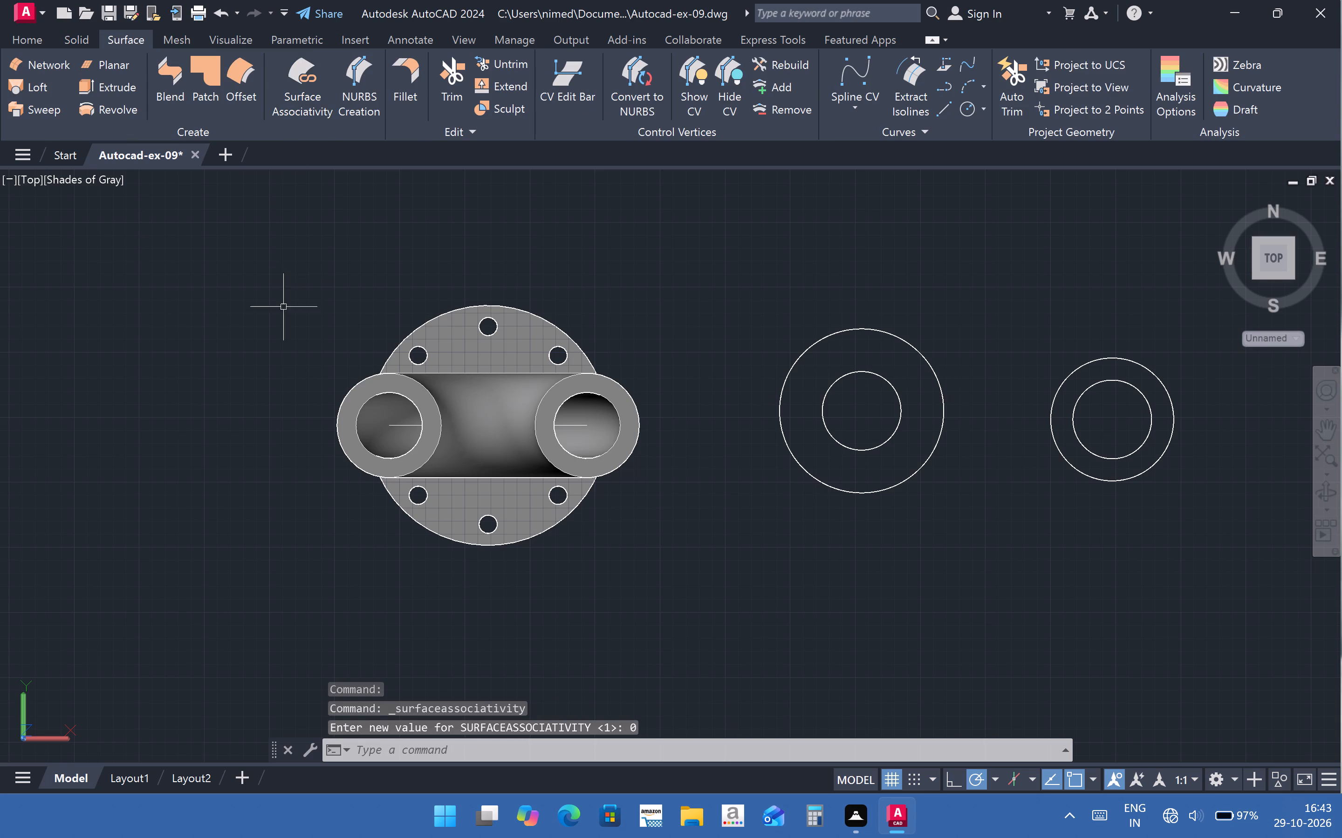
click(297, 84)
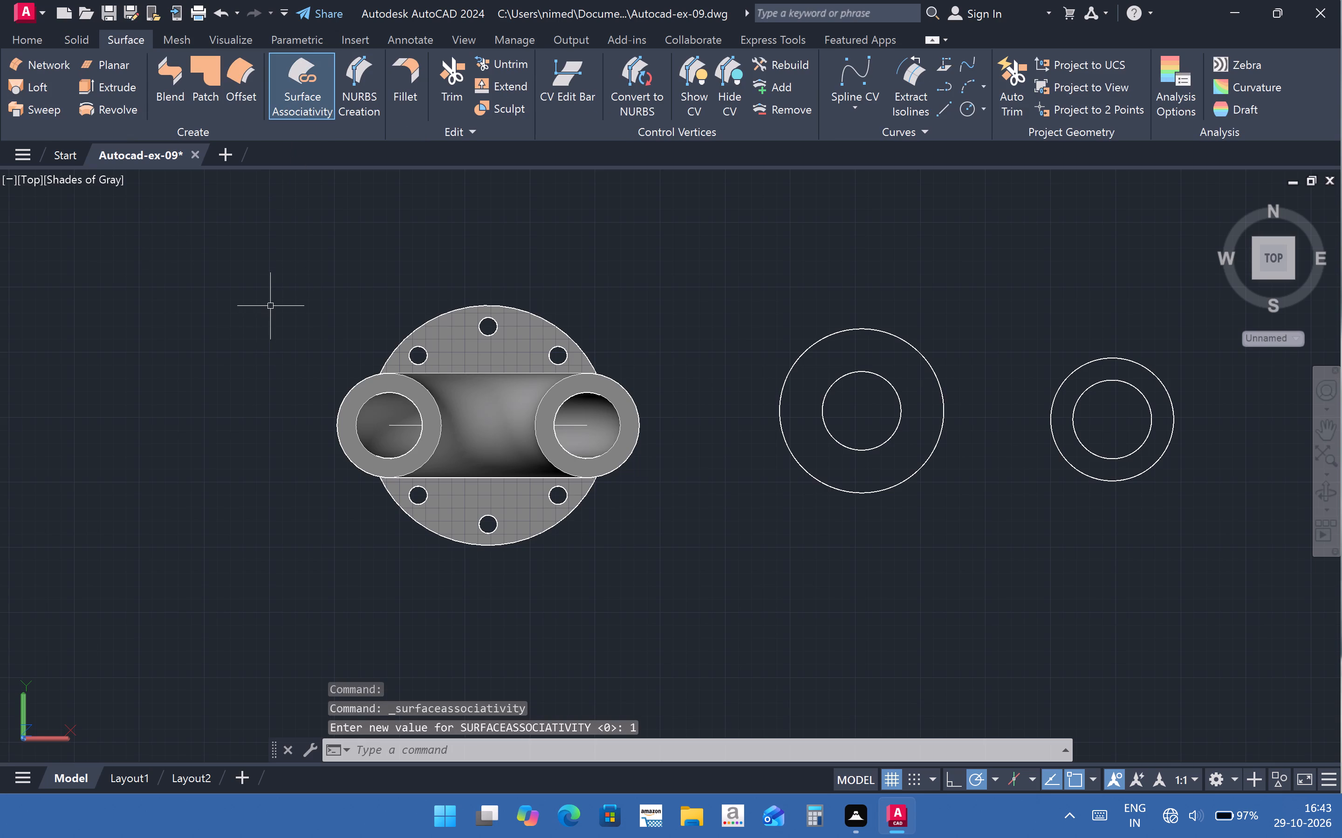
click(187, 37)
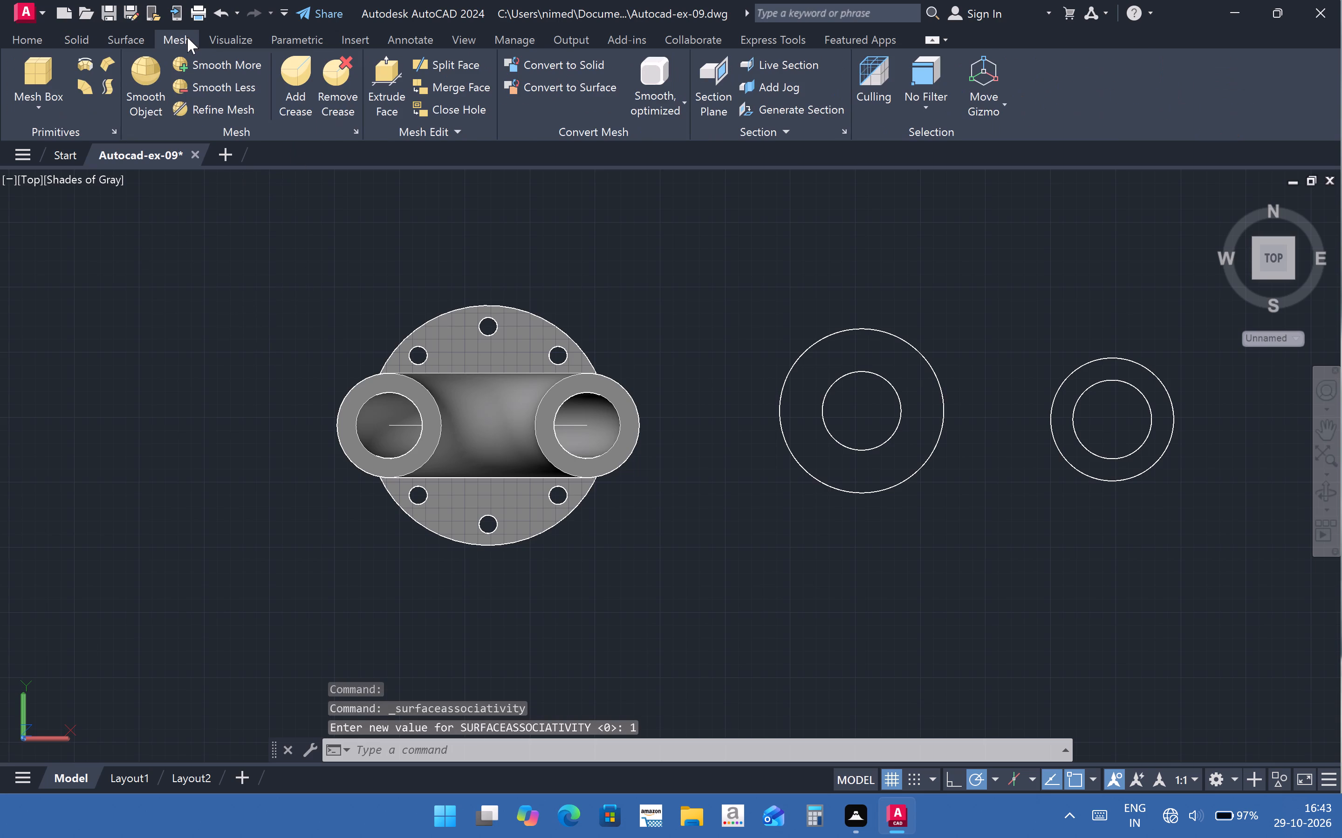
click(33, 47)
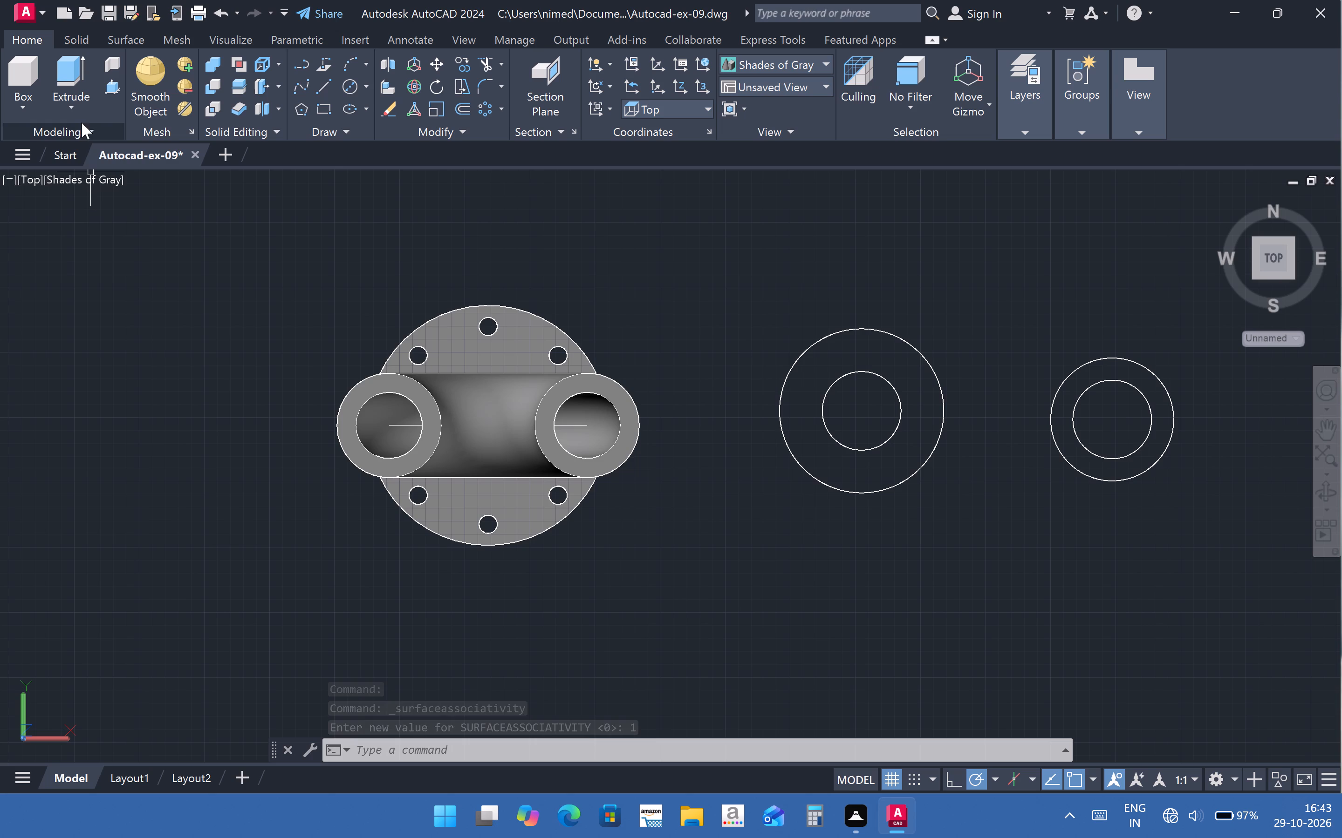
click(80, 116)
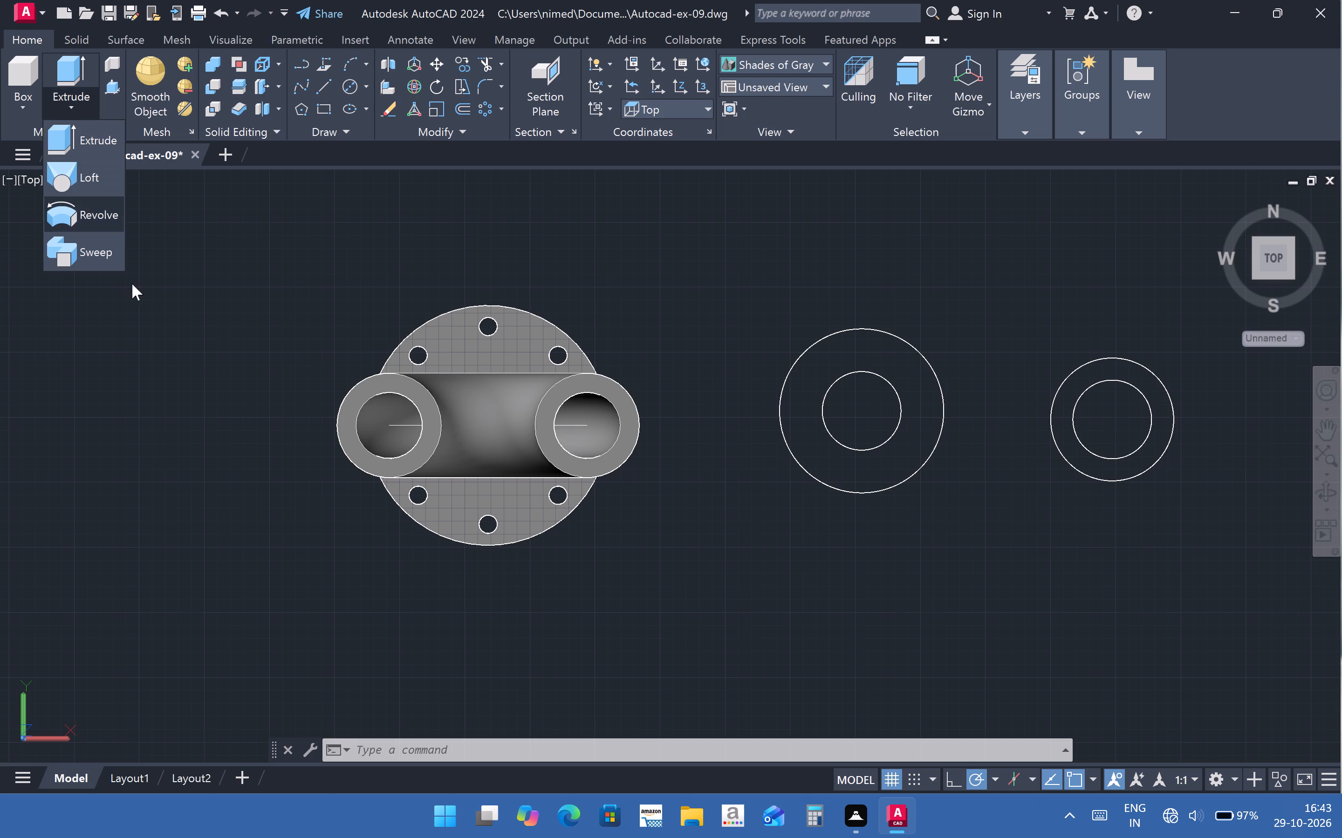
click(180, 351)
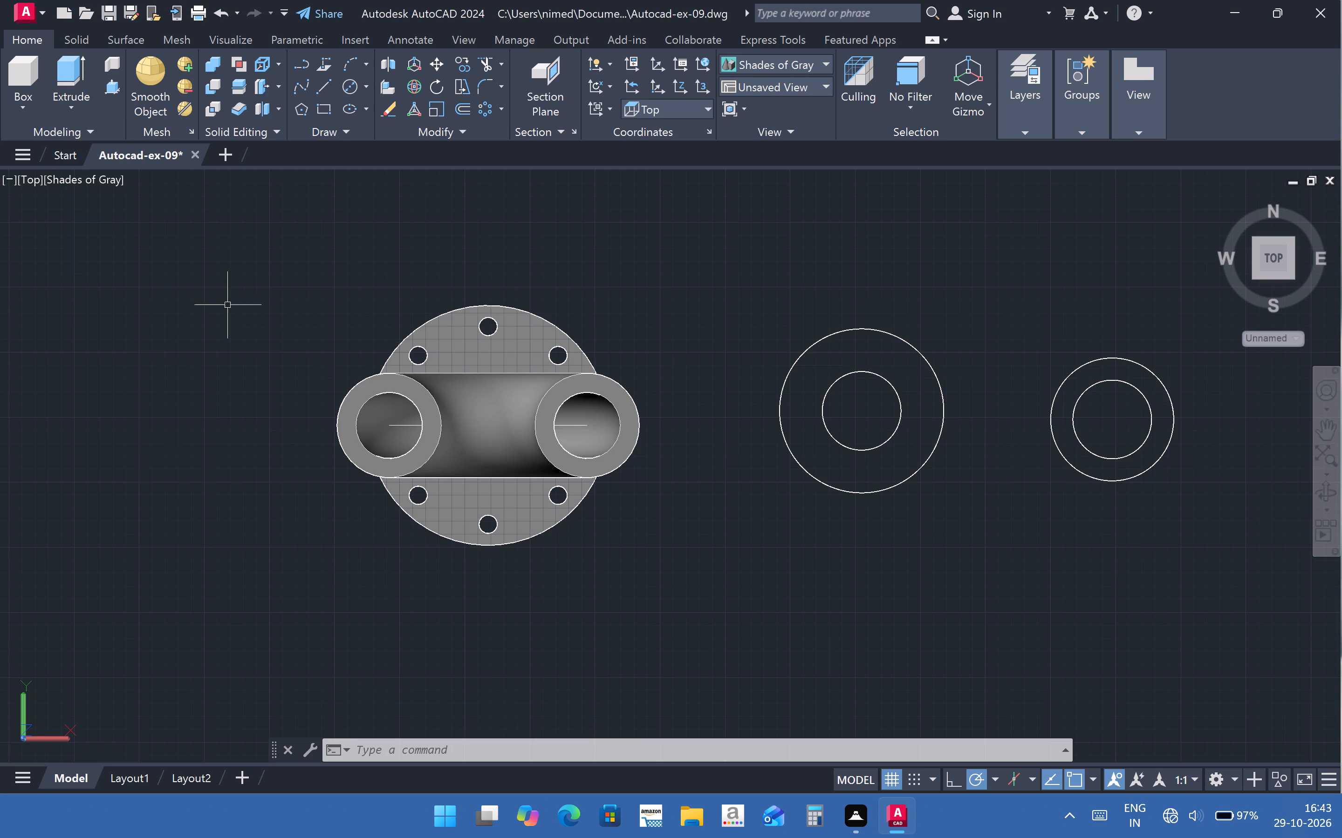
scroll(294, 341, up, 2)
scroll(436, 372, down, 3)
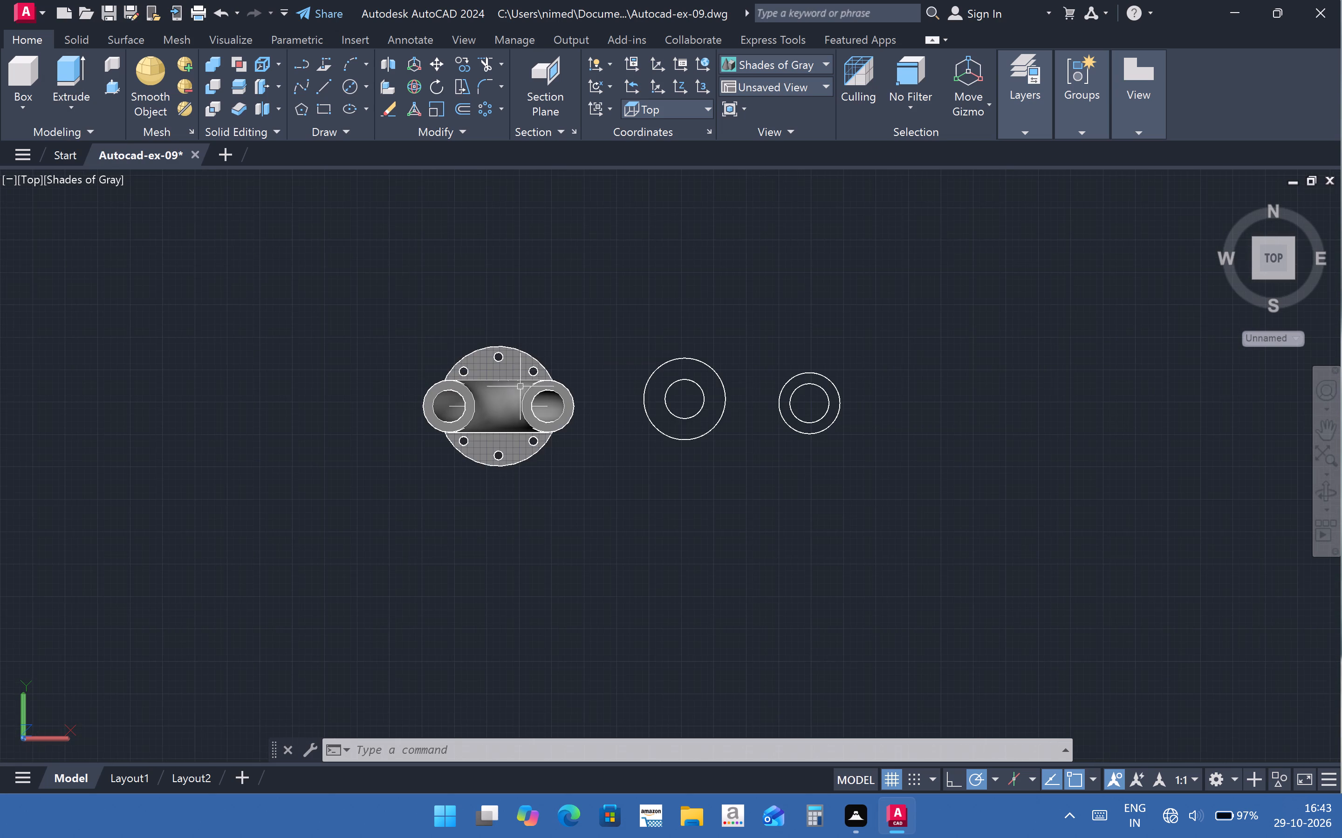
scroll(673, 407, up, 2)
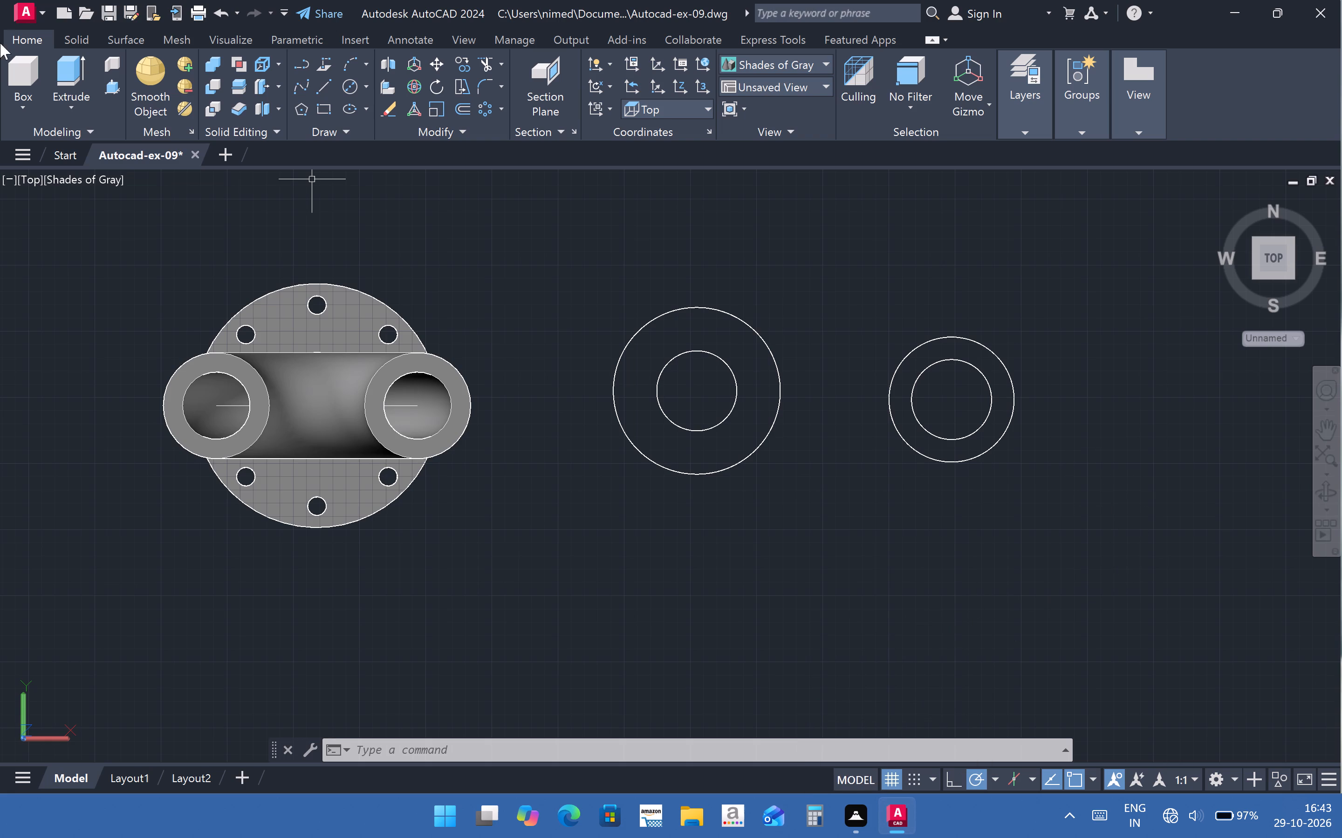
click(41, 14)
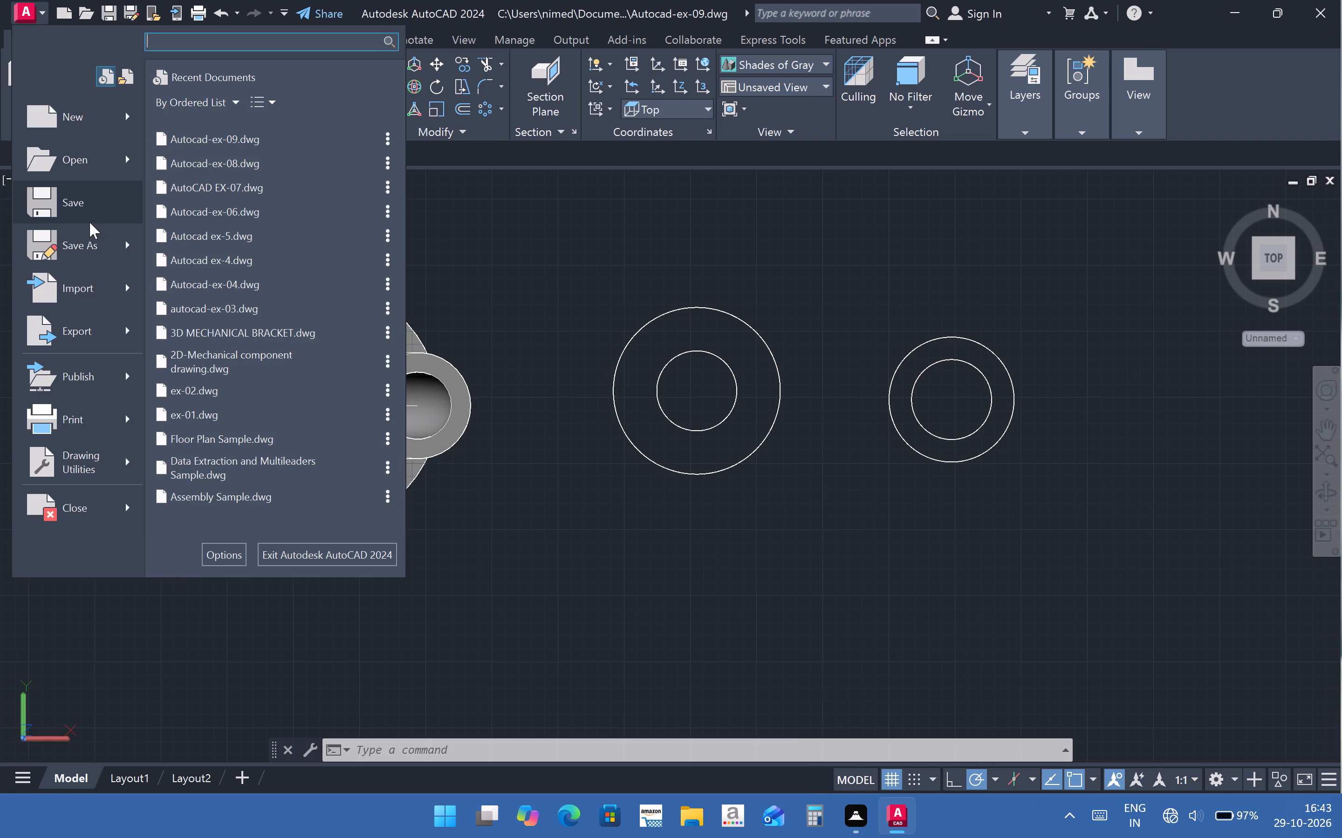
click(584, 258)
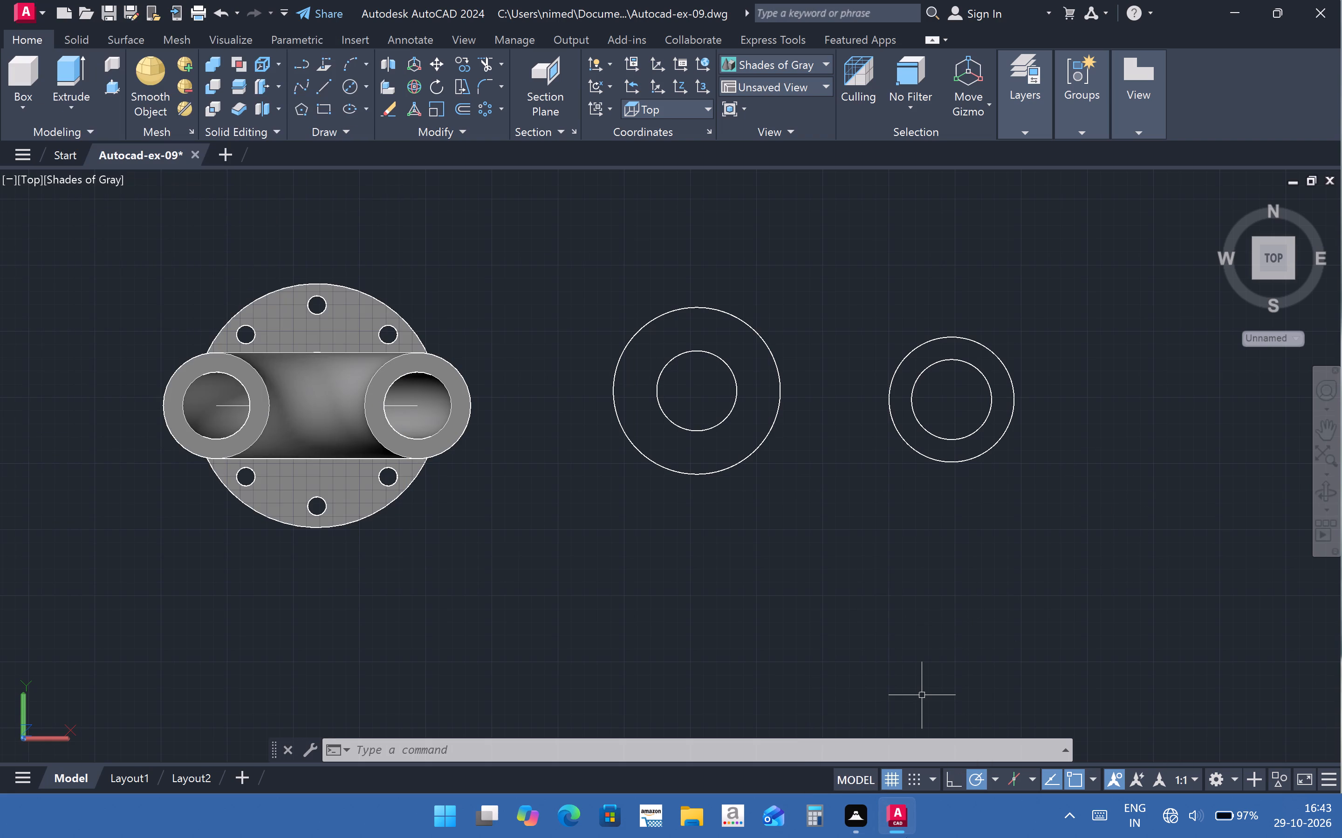
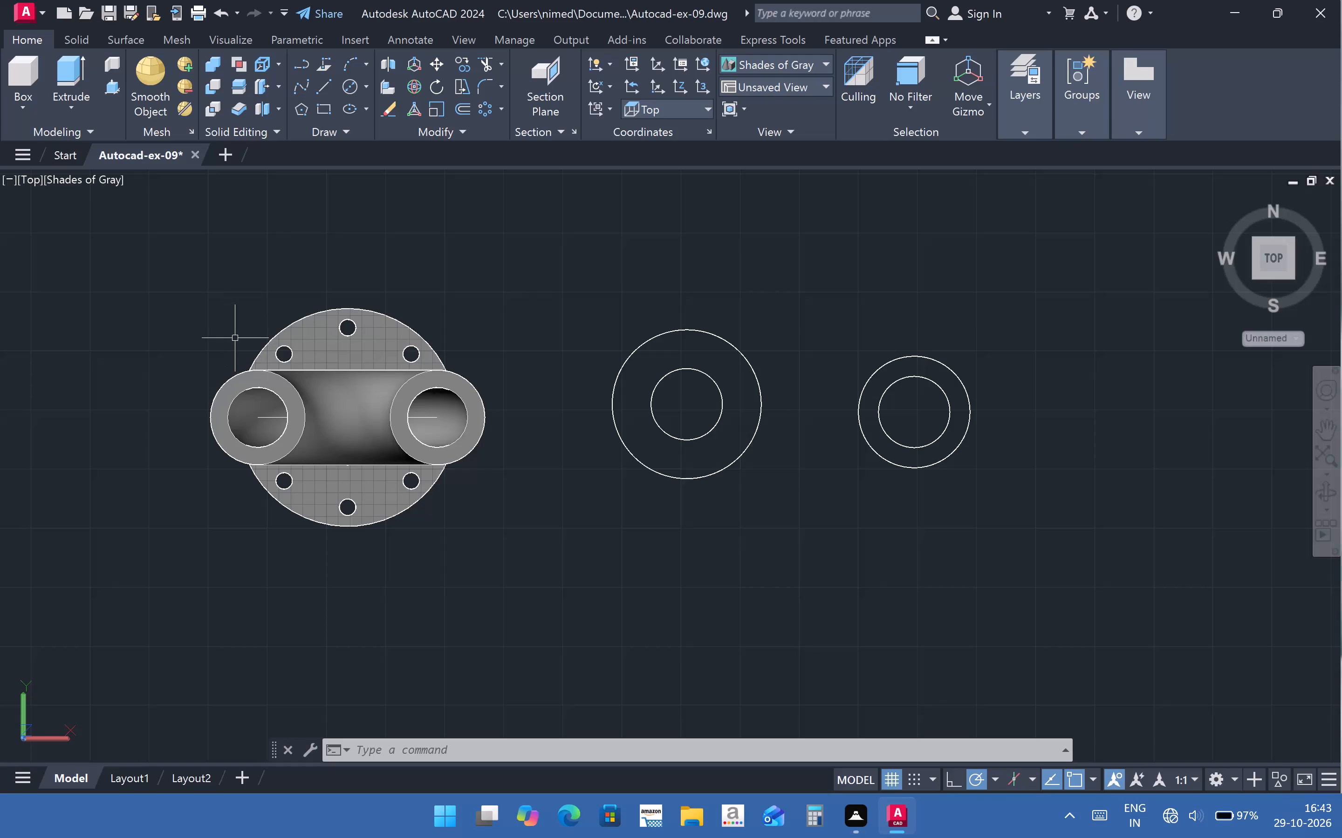
Examine the extruded circle pairs beside the pipe fitting in the SW and SE Isometric views, and return to the Top view.
scroll(493, 449, up, 1)
scroll(490, 449, down, 1)
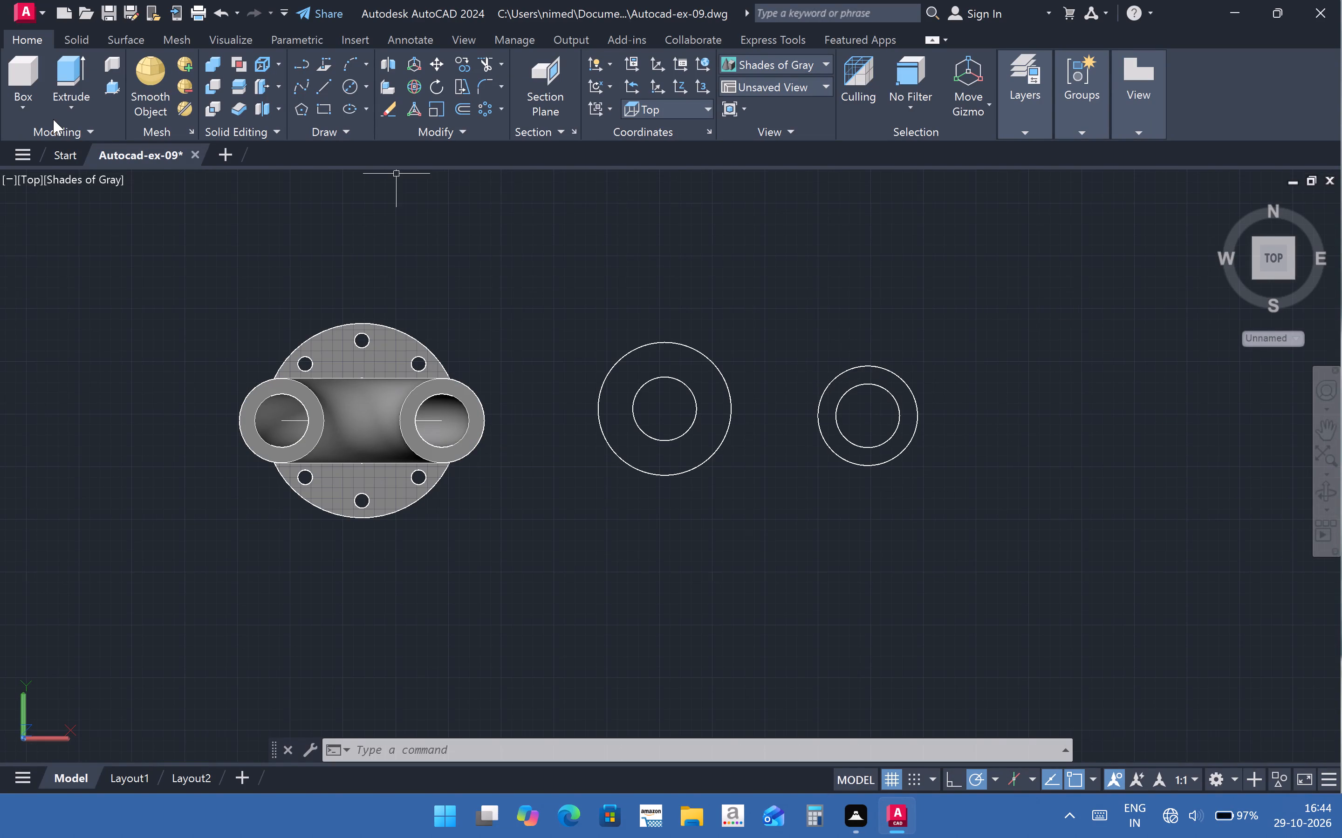
click(27, 180)
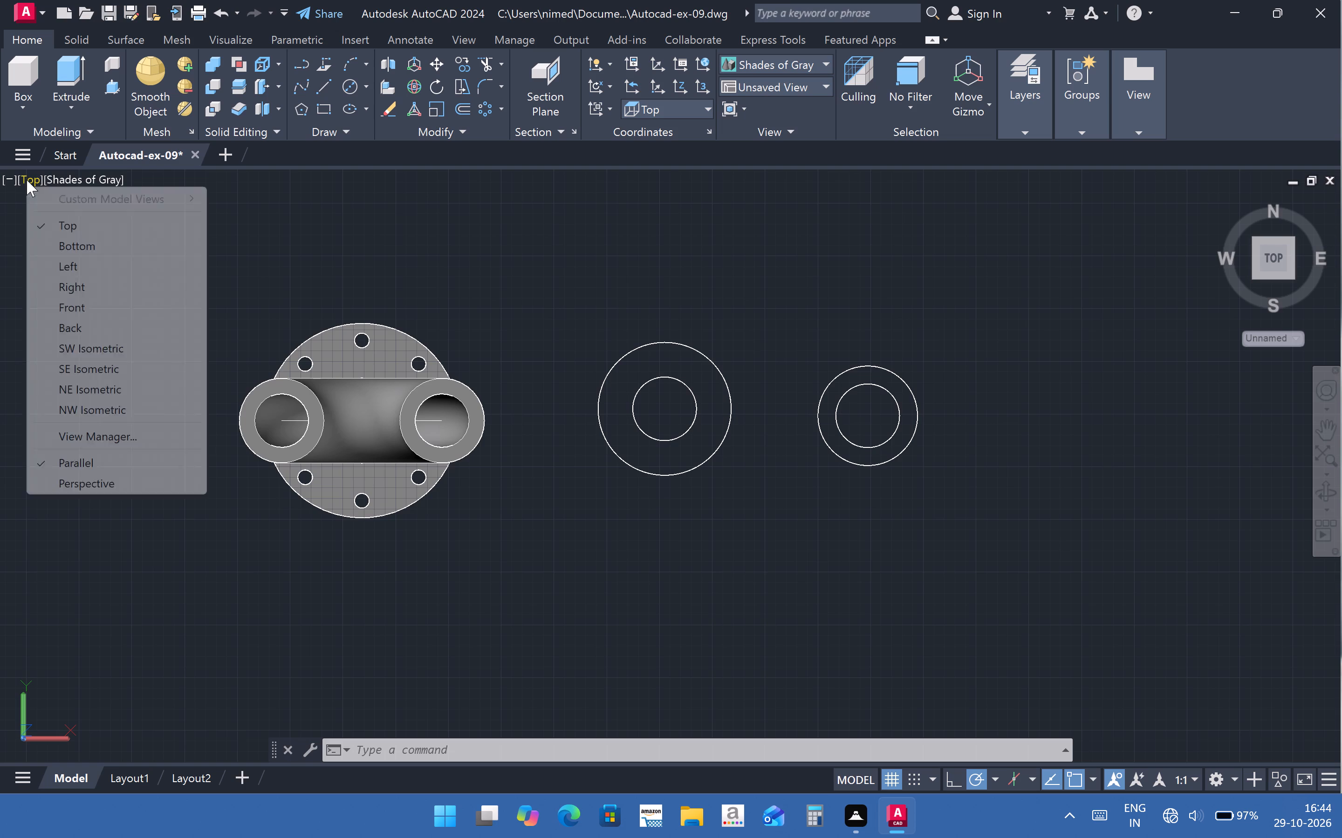
click(80, 352)
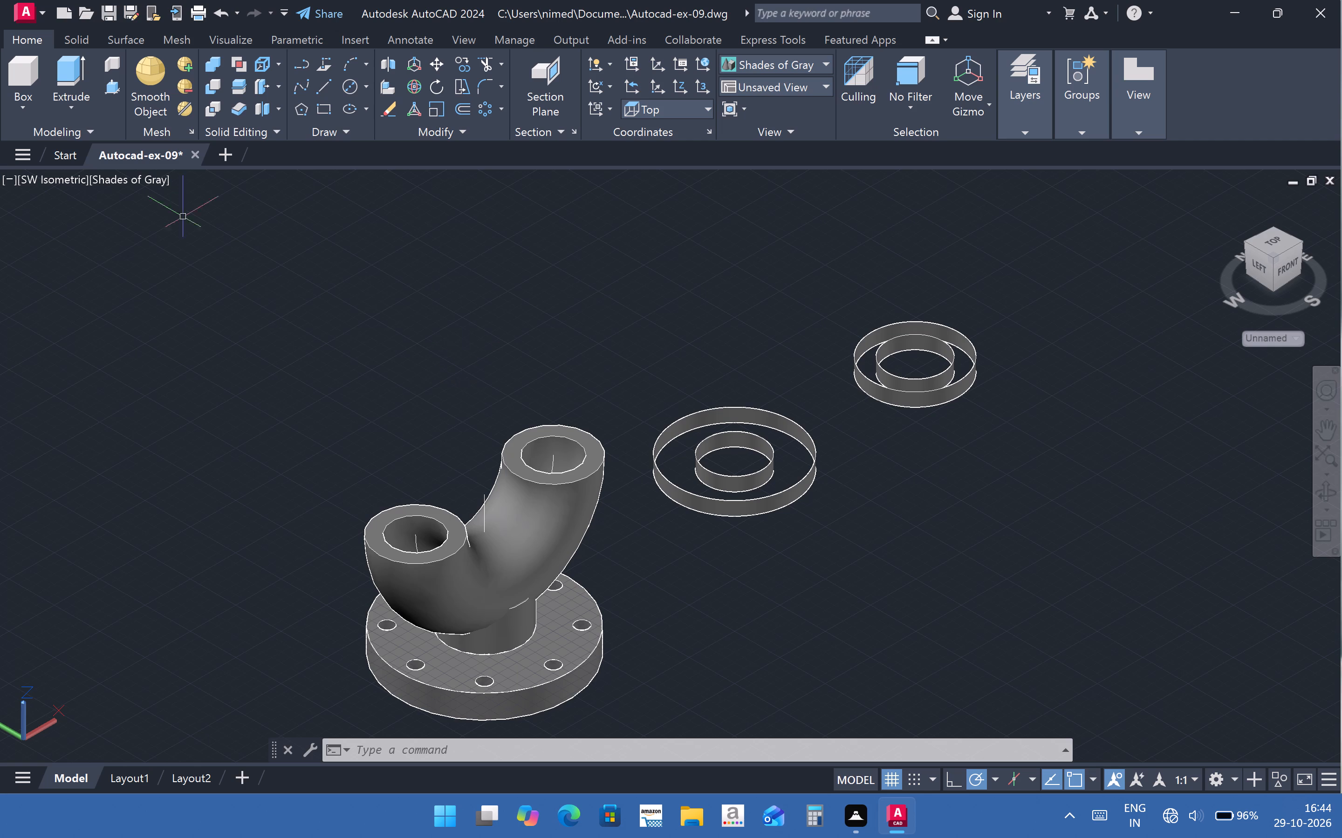
click(47, 179)
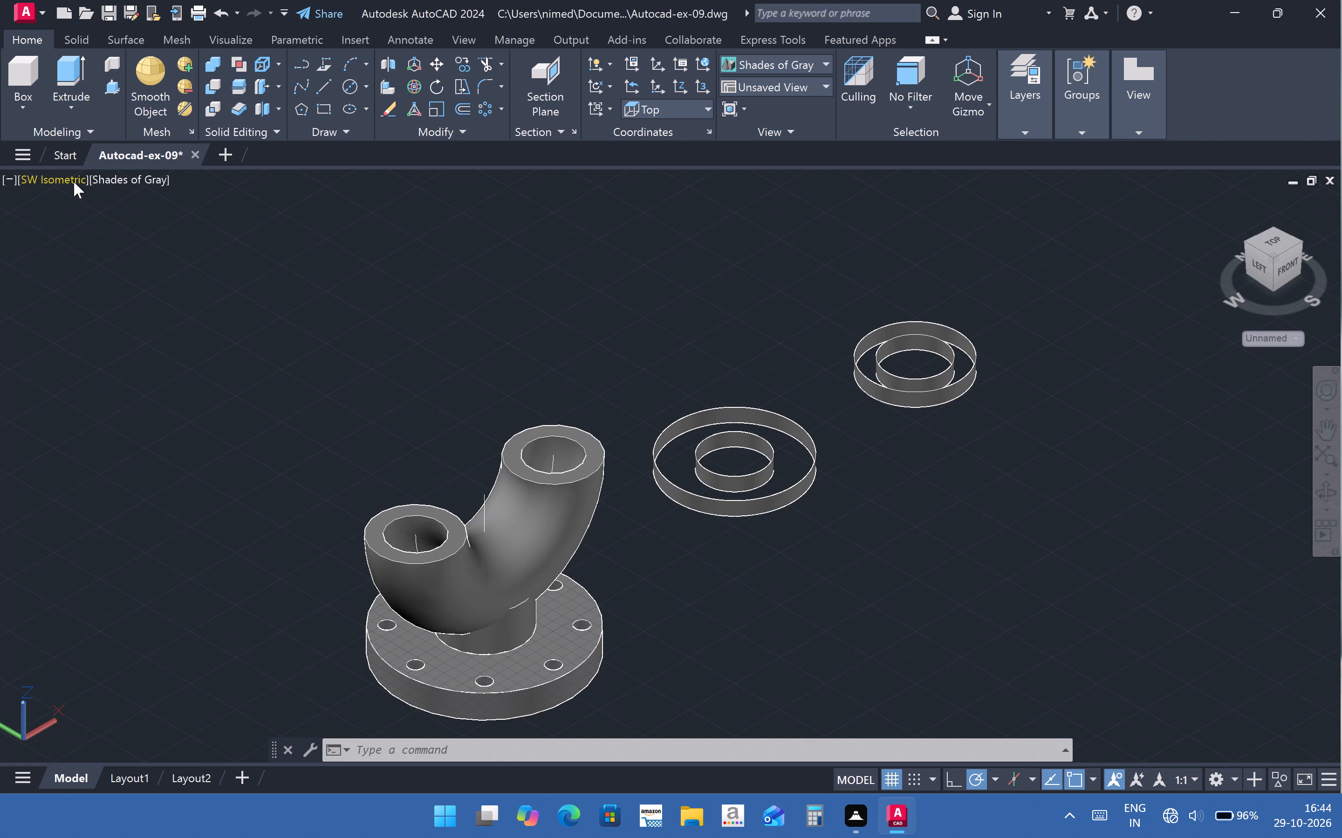
click(74, 182)
click(60, 176)
click(82, 229)
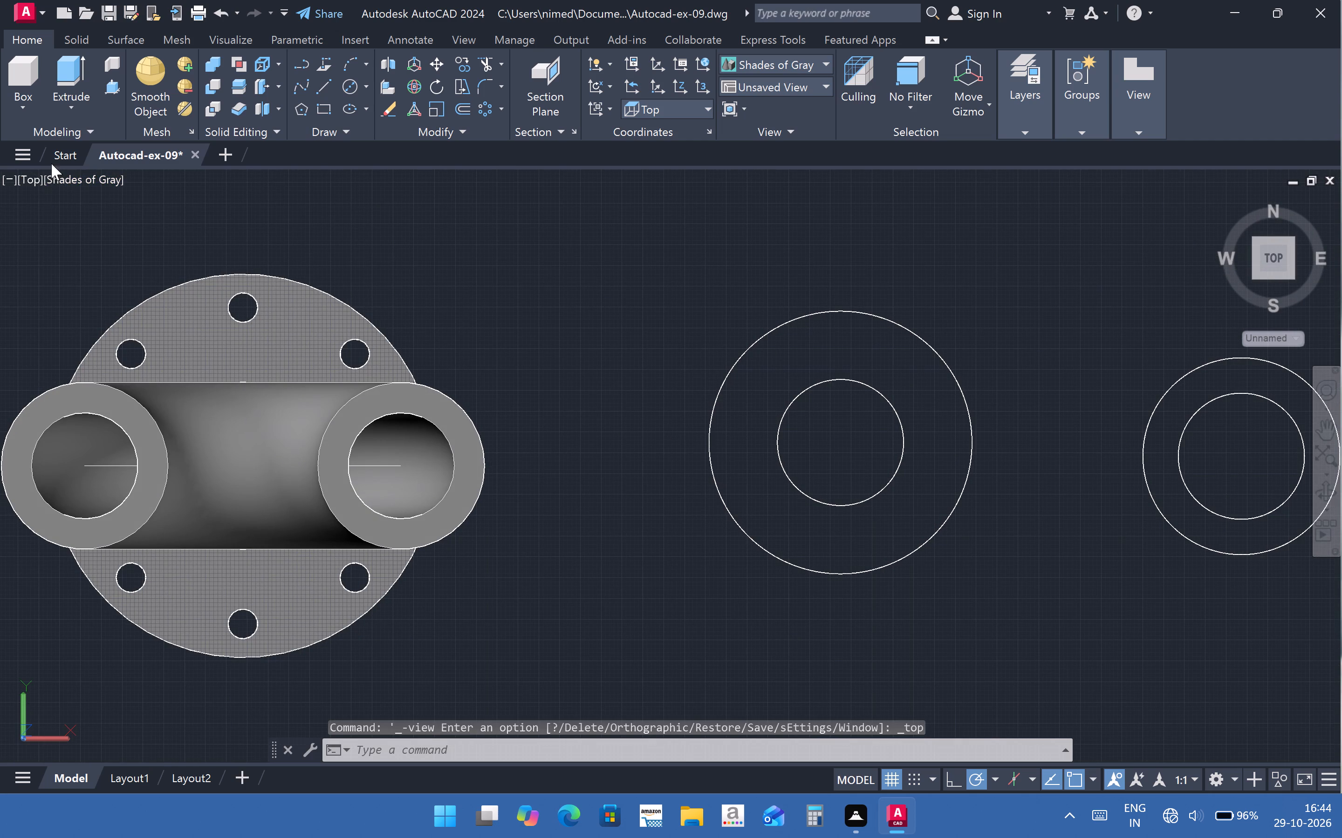
click(39, 177)
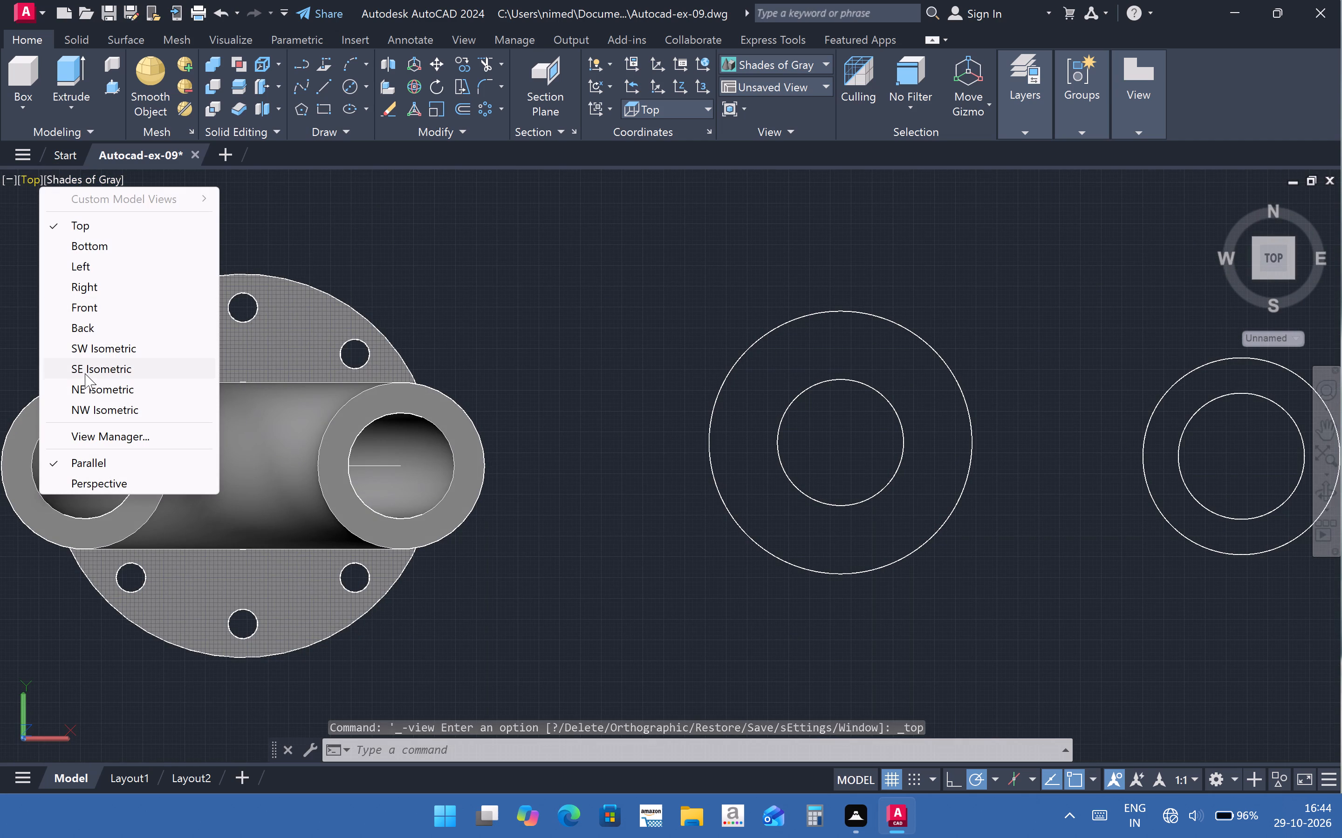
click(85, 373)
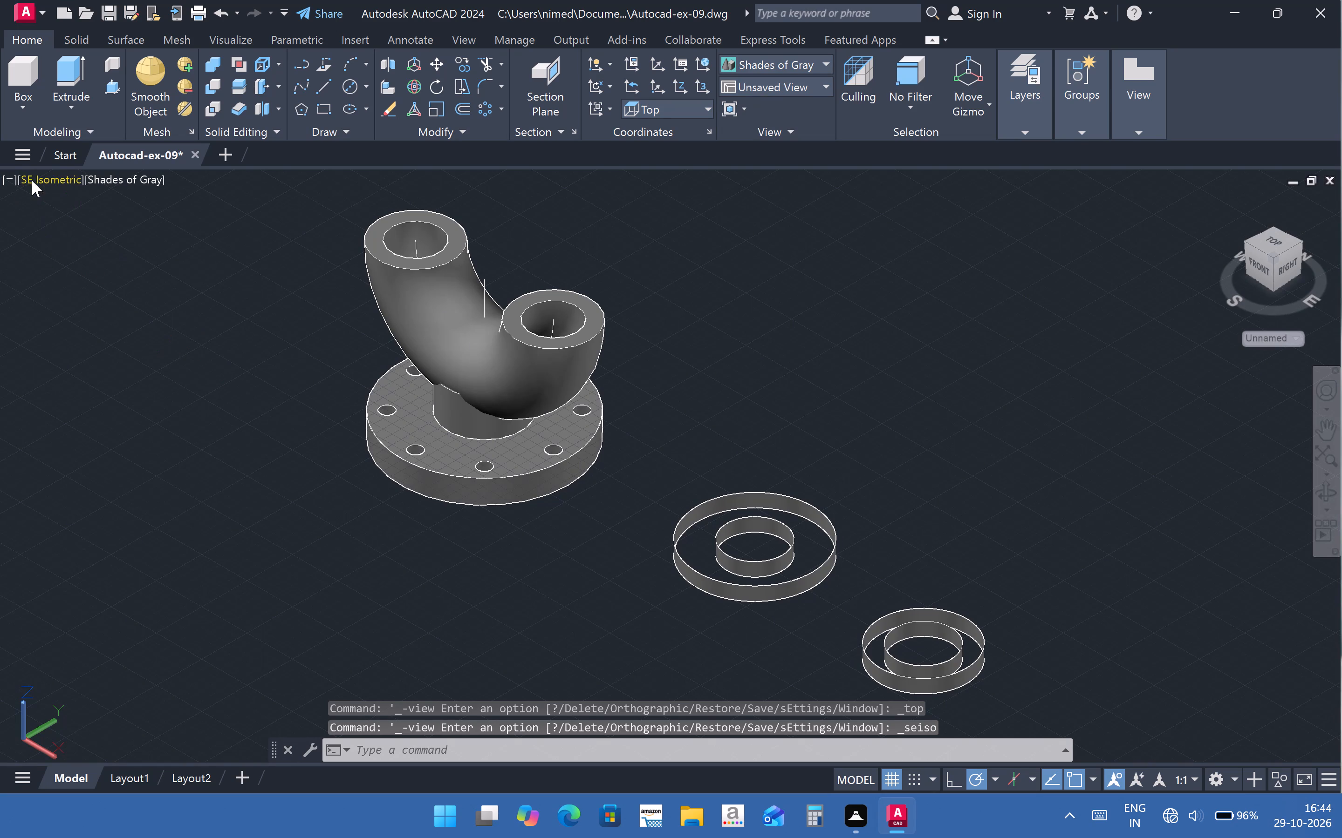
click(32, 180)
click(97, 353)
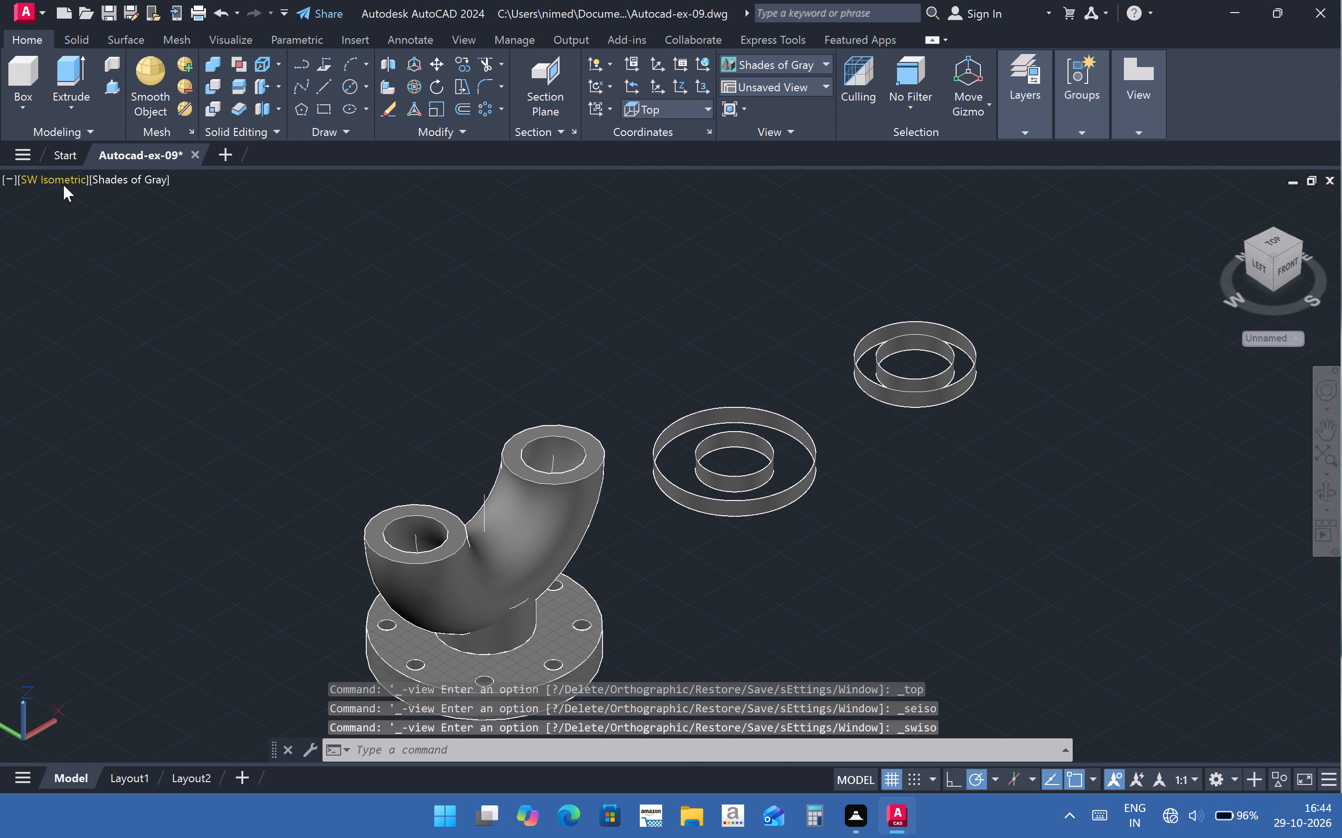
click(63, 185)
click(71, 180)
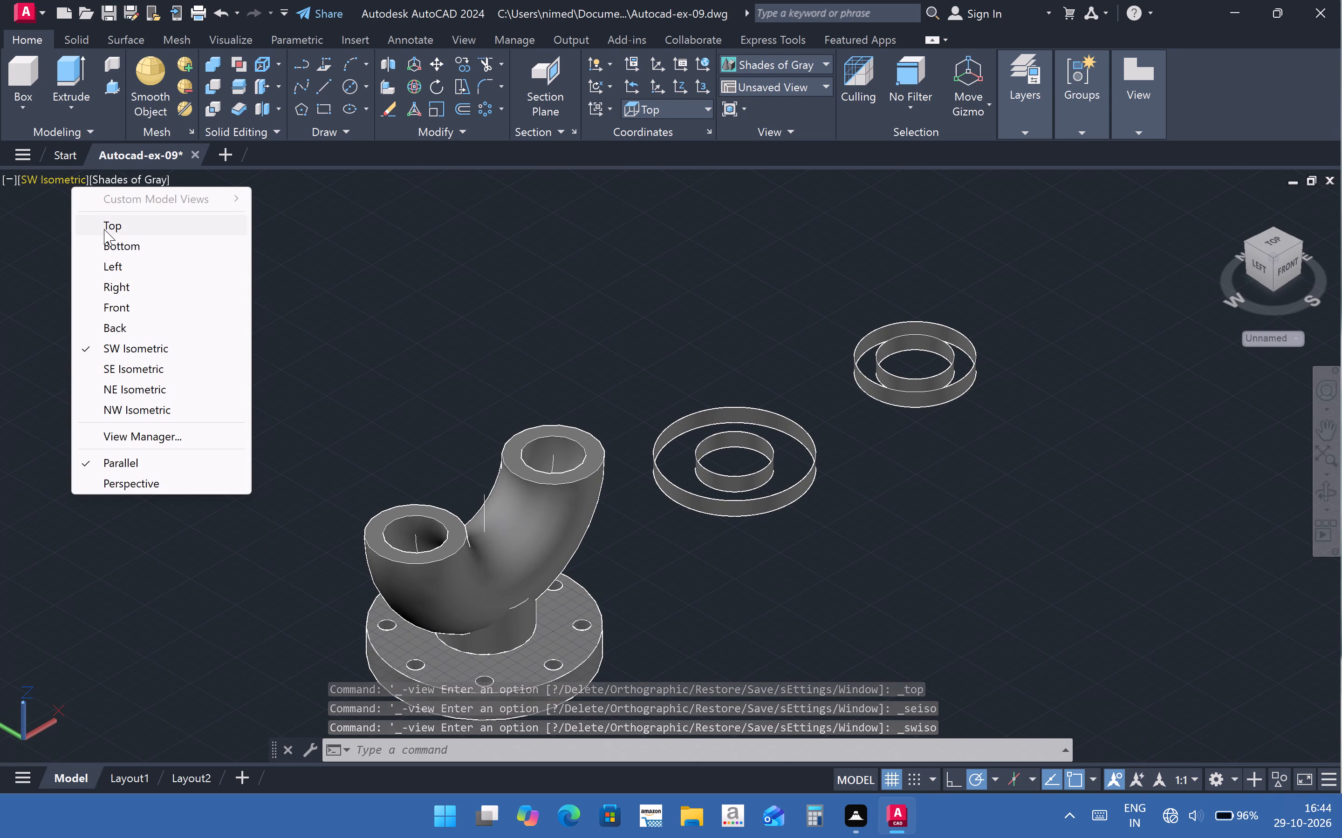
click(103, 225)
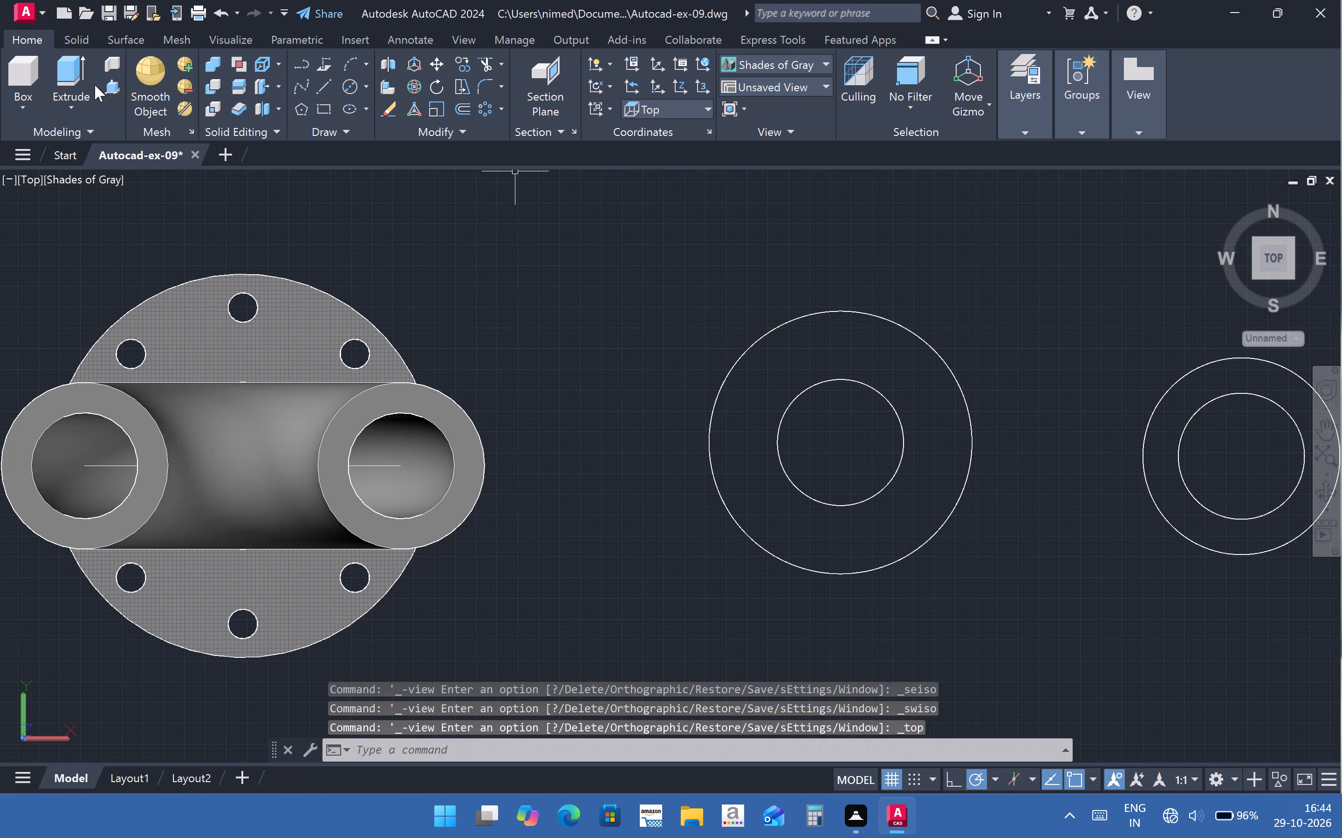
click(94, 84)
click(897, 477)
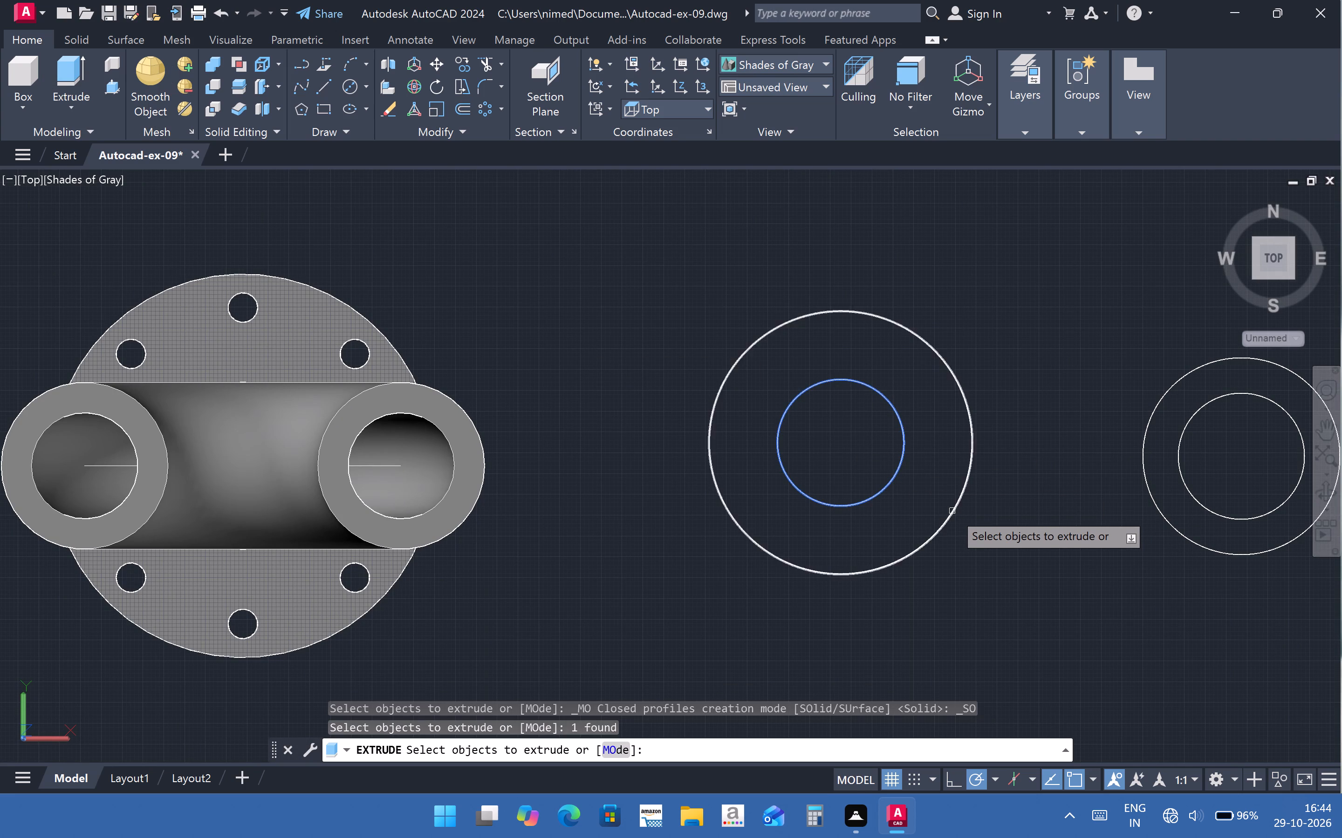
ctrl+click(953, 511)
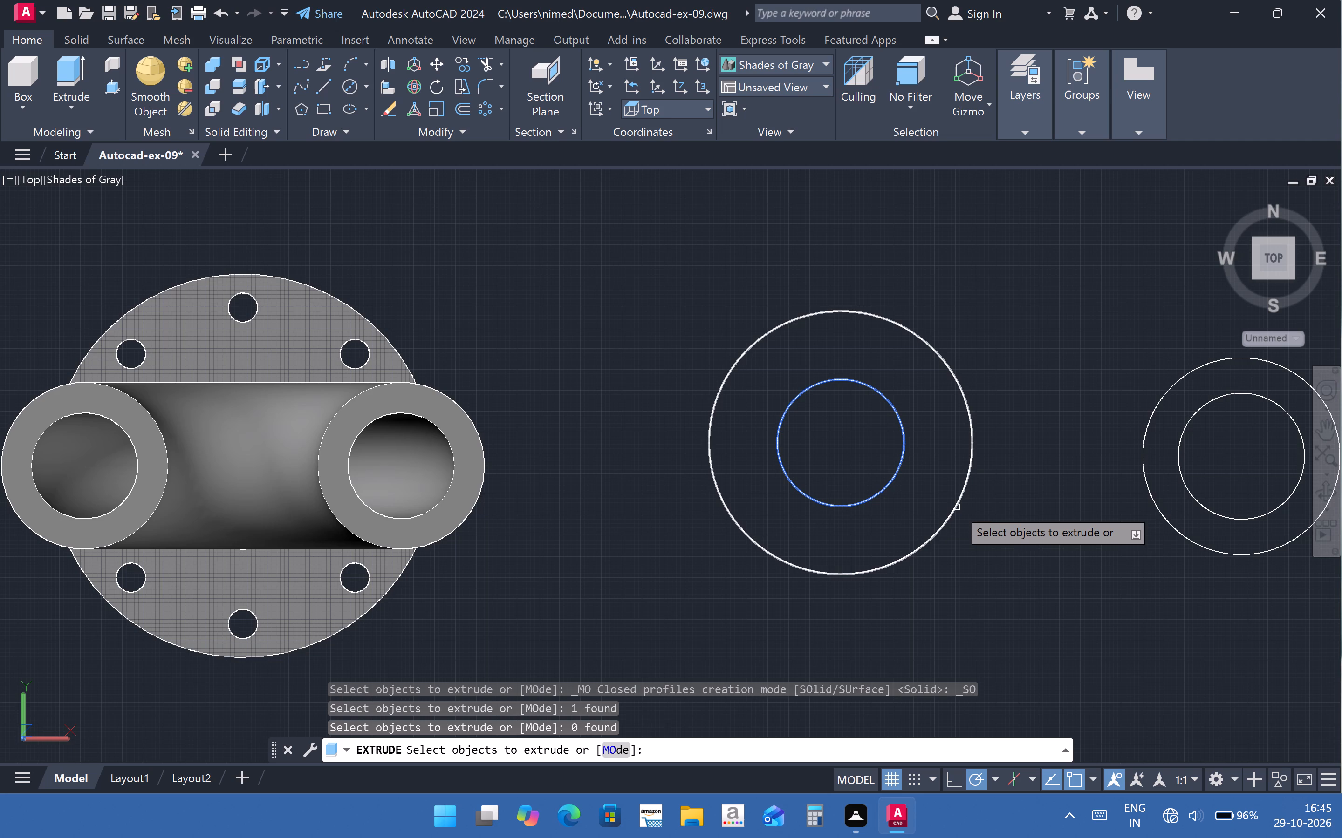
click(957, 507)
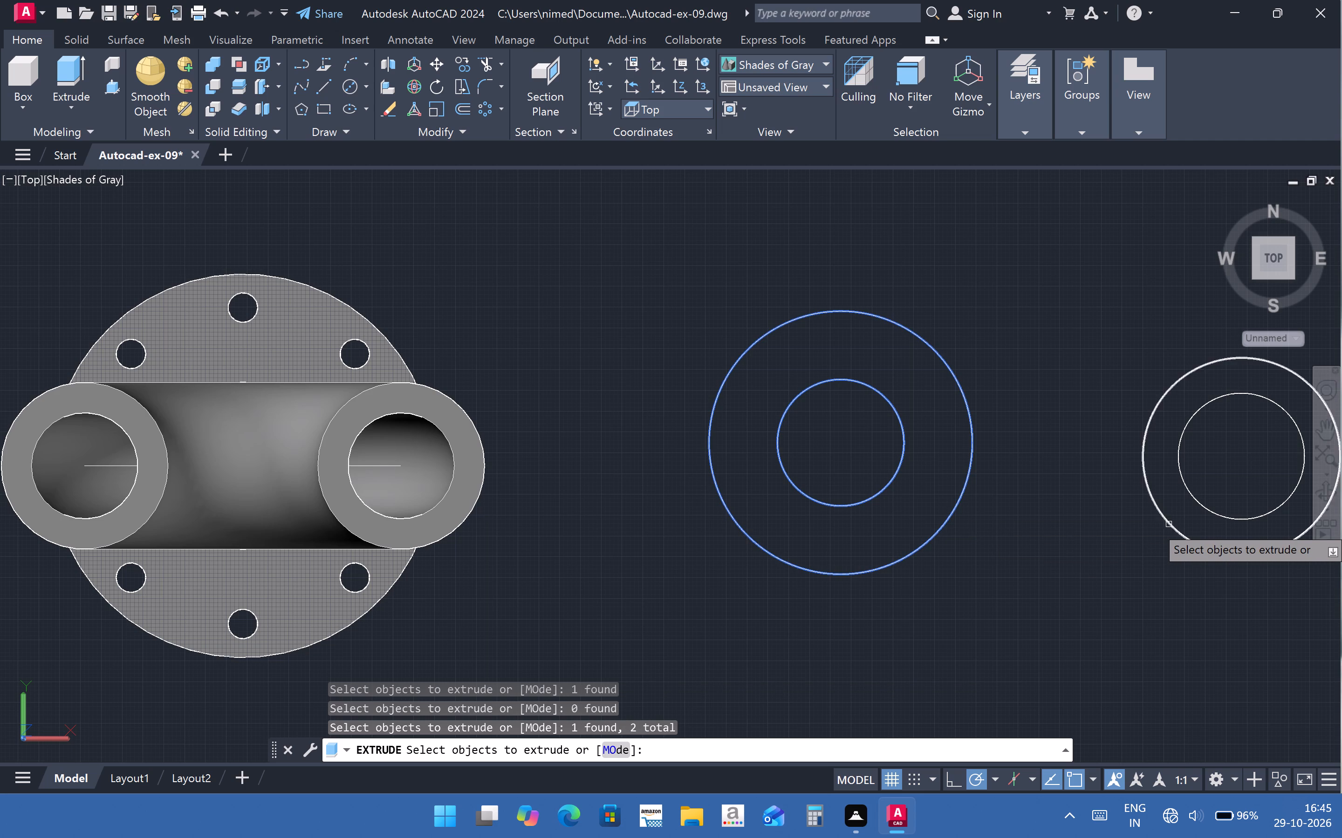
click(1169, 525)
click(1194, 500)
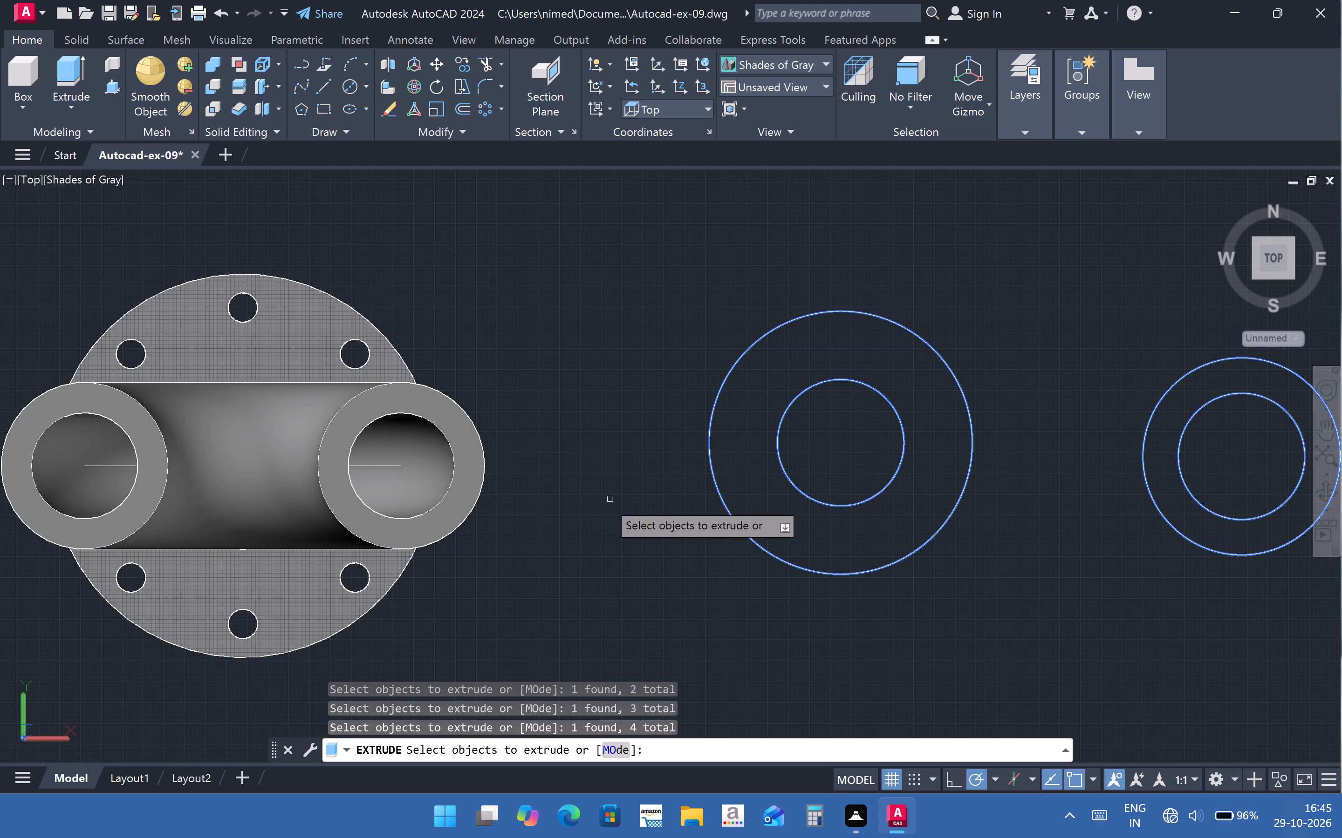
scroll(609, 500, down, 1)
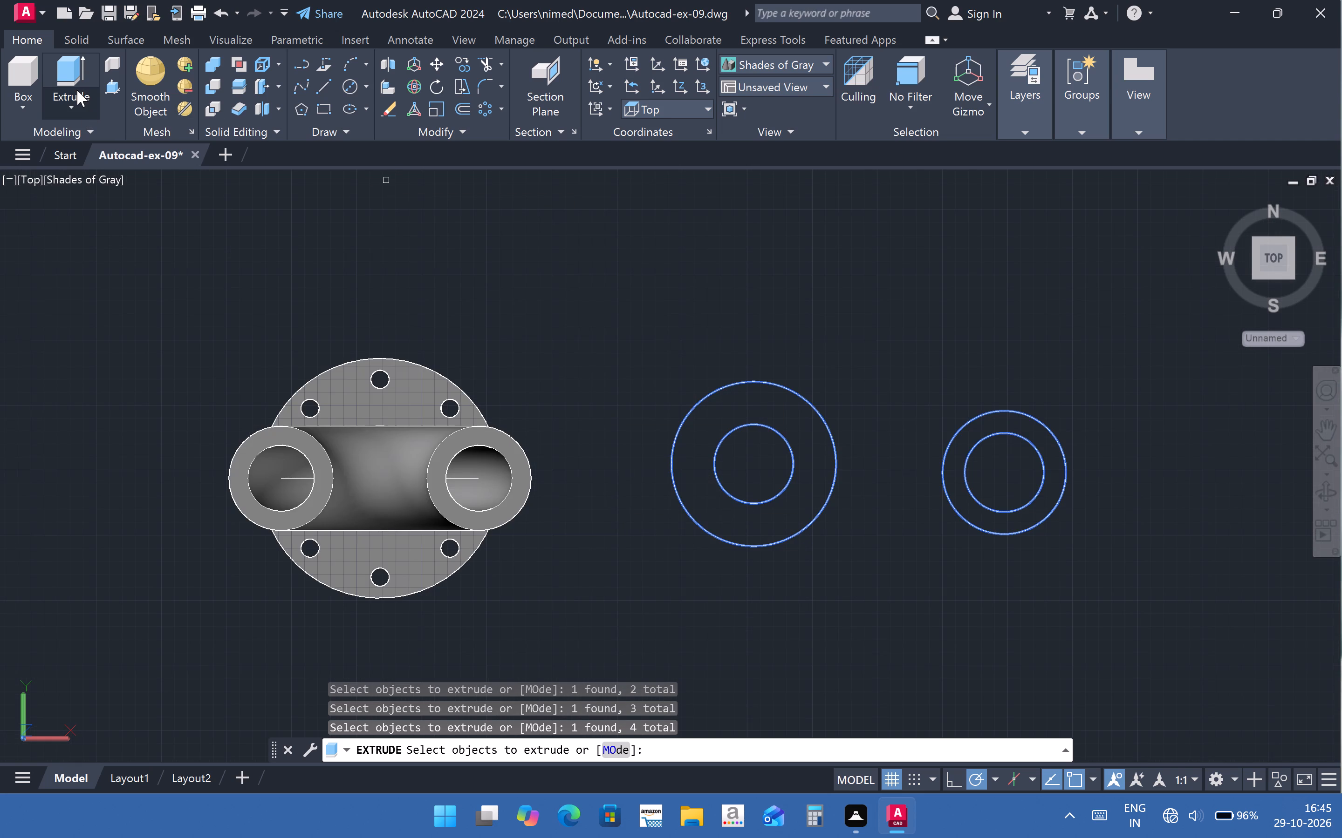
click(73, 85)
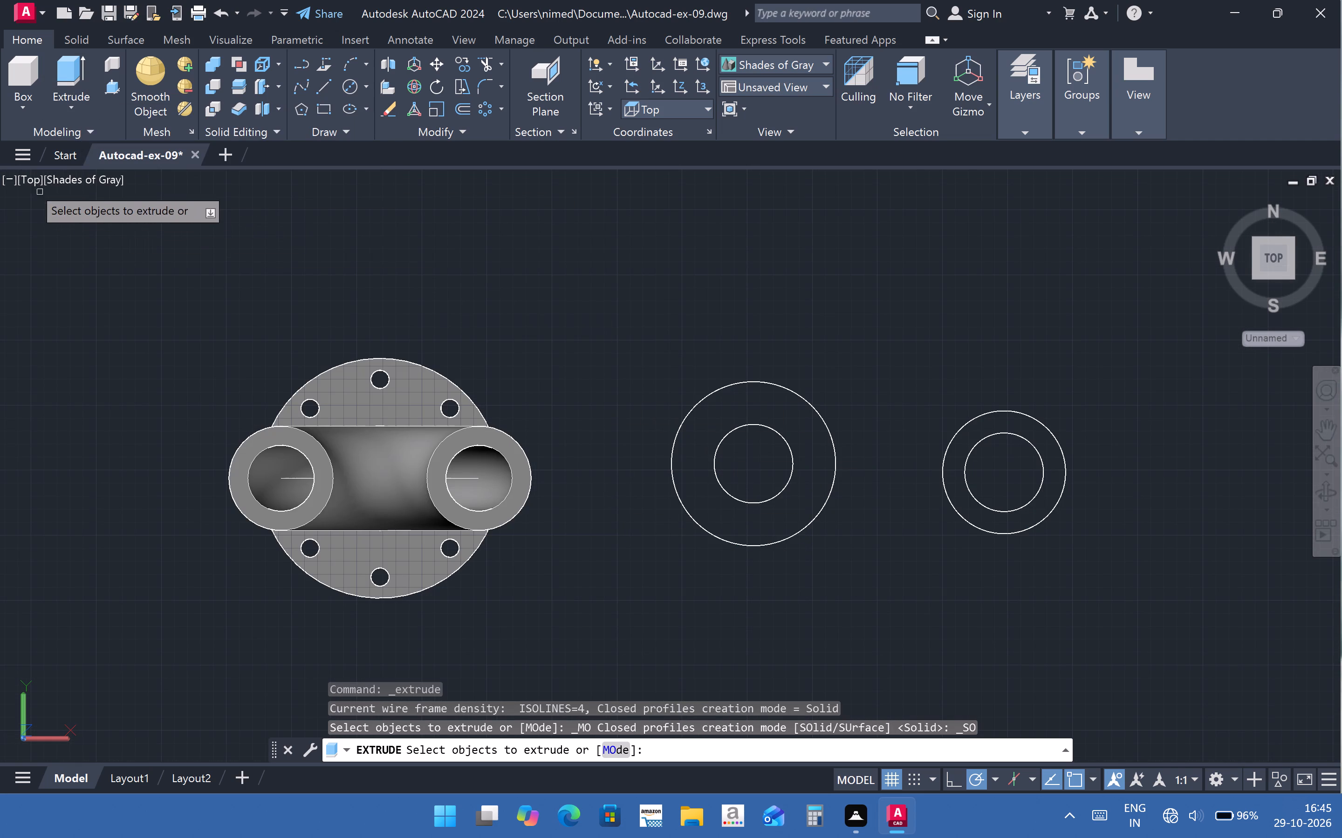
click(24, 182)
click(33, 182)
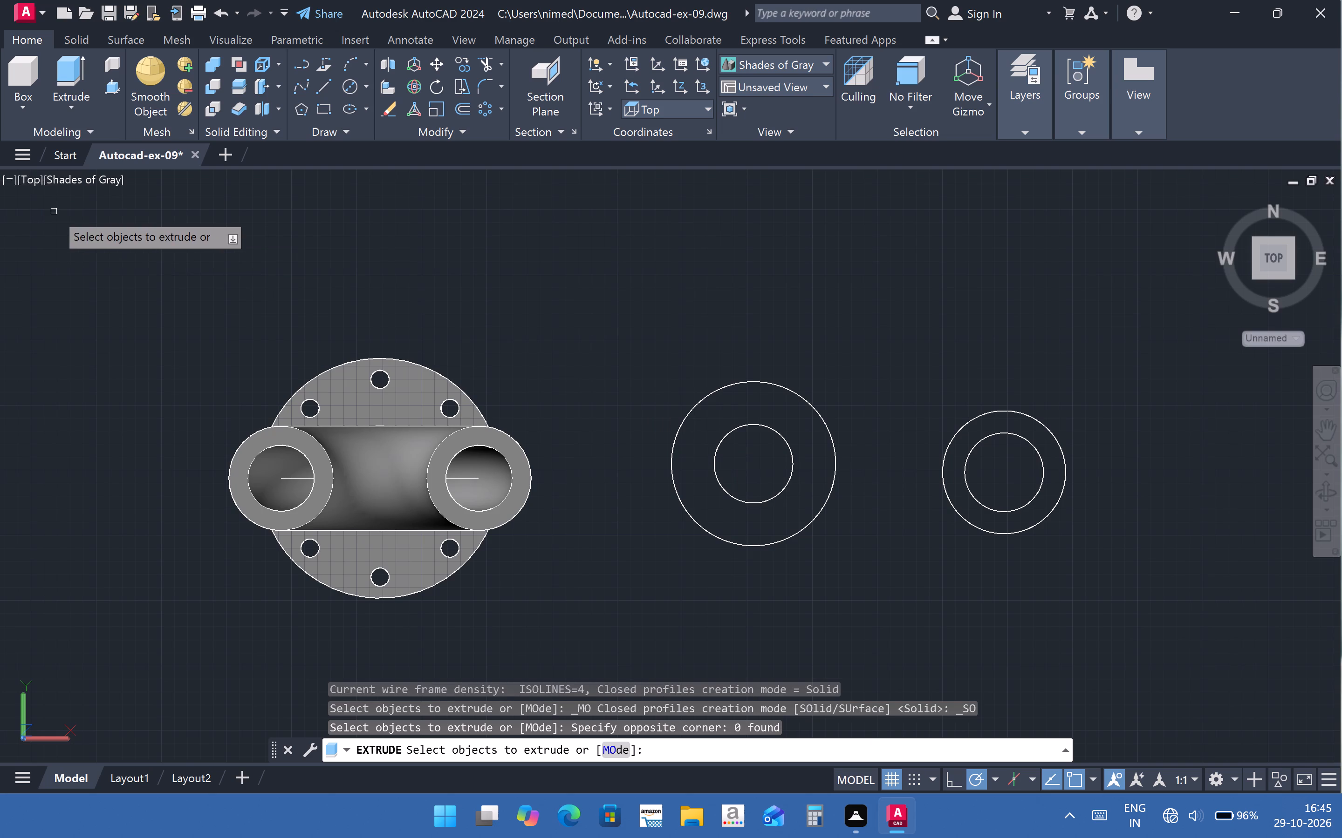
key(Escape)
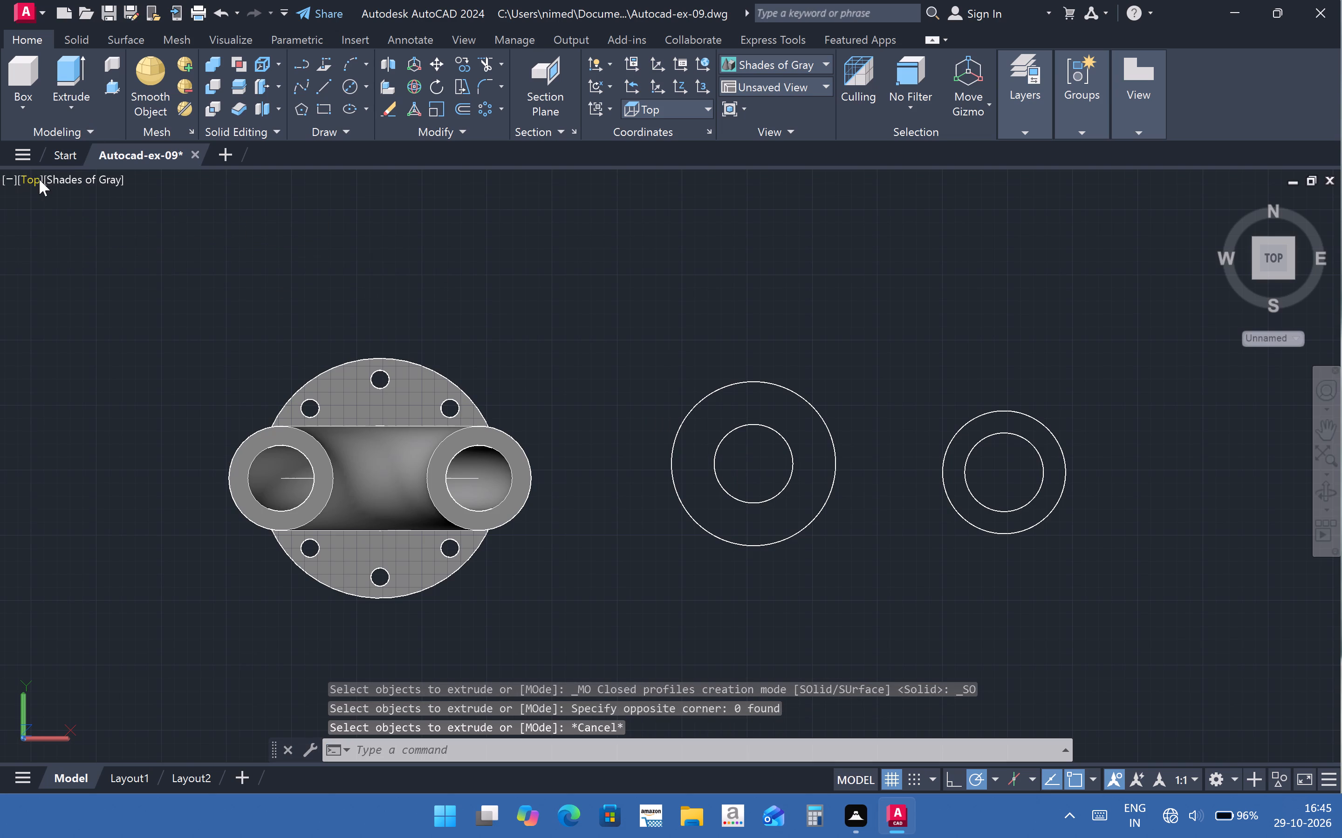
Check the circle pairs beside the pipe fitting in the SW Isometric view, and return to the Top view.
click(37, 176)
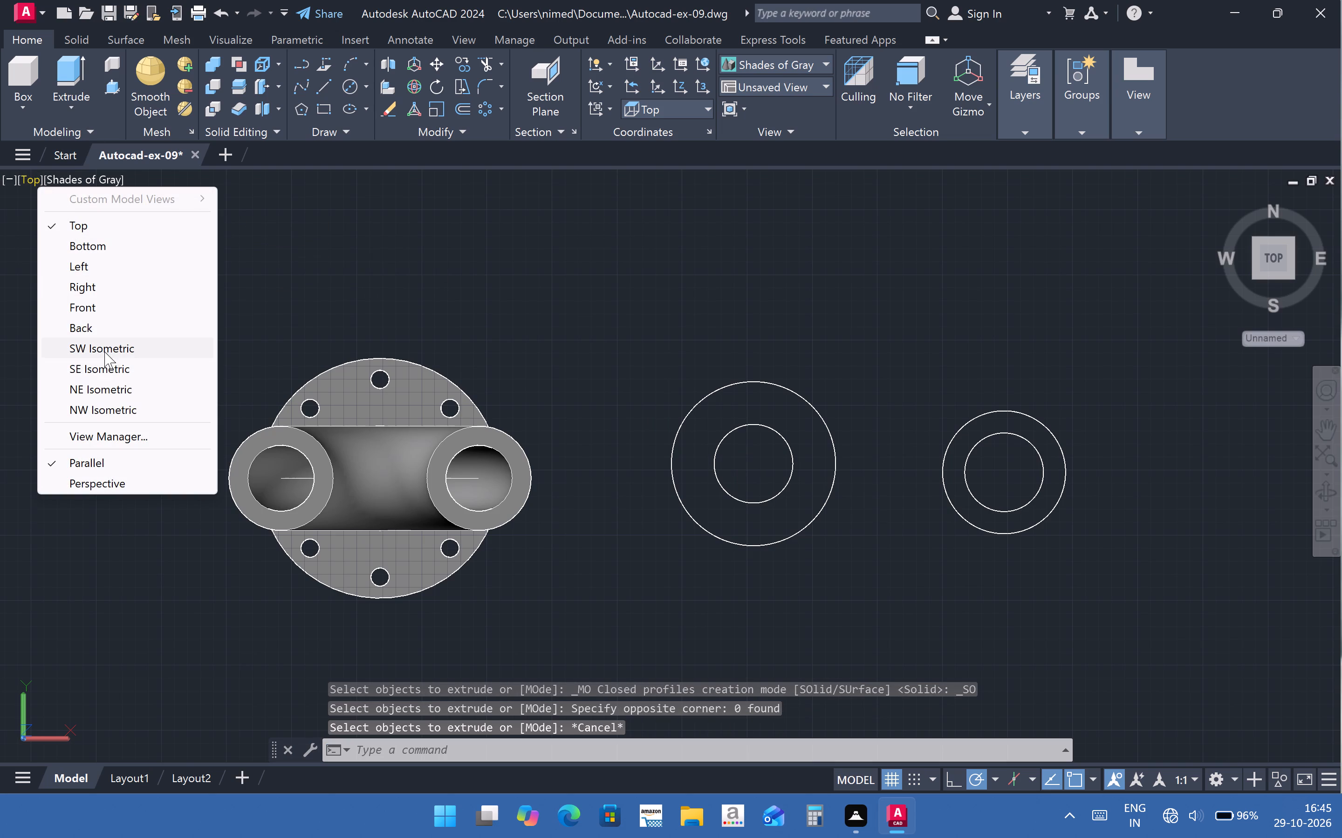
click(104, 351)
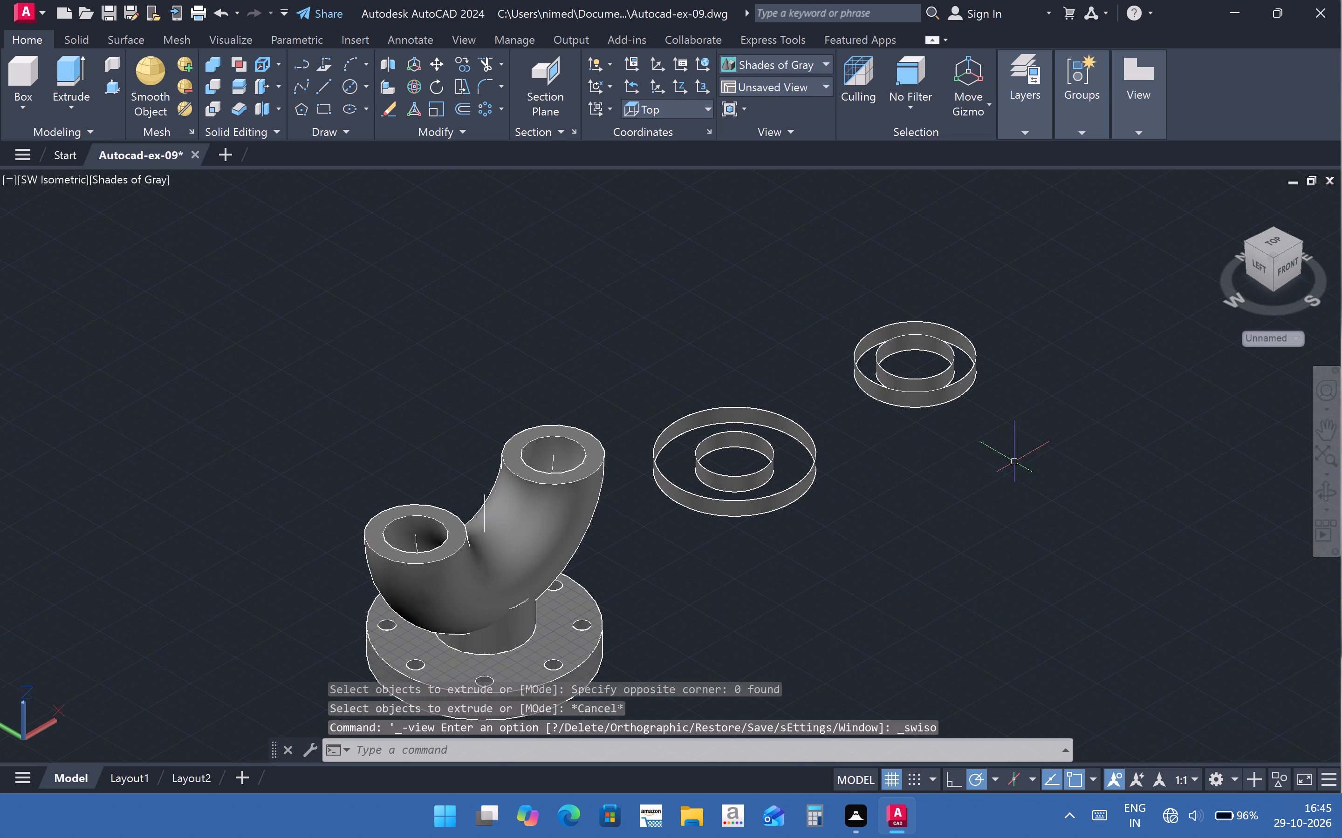
key(Escape)
key(Escape)
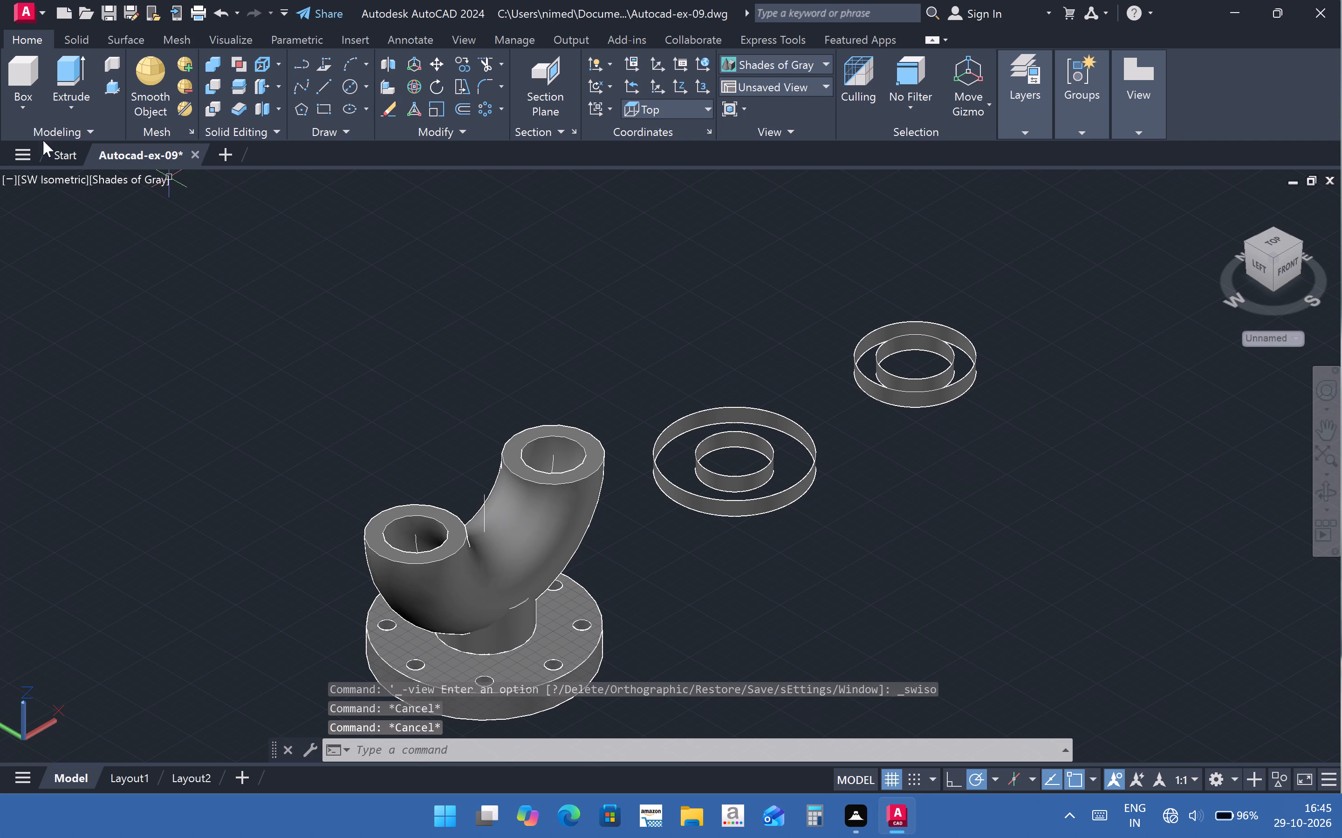
click(49, 178)
click(105, 227)
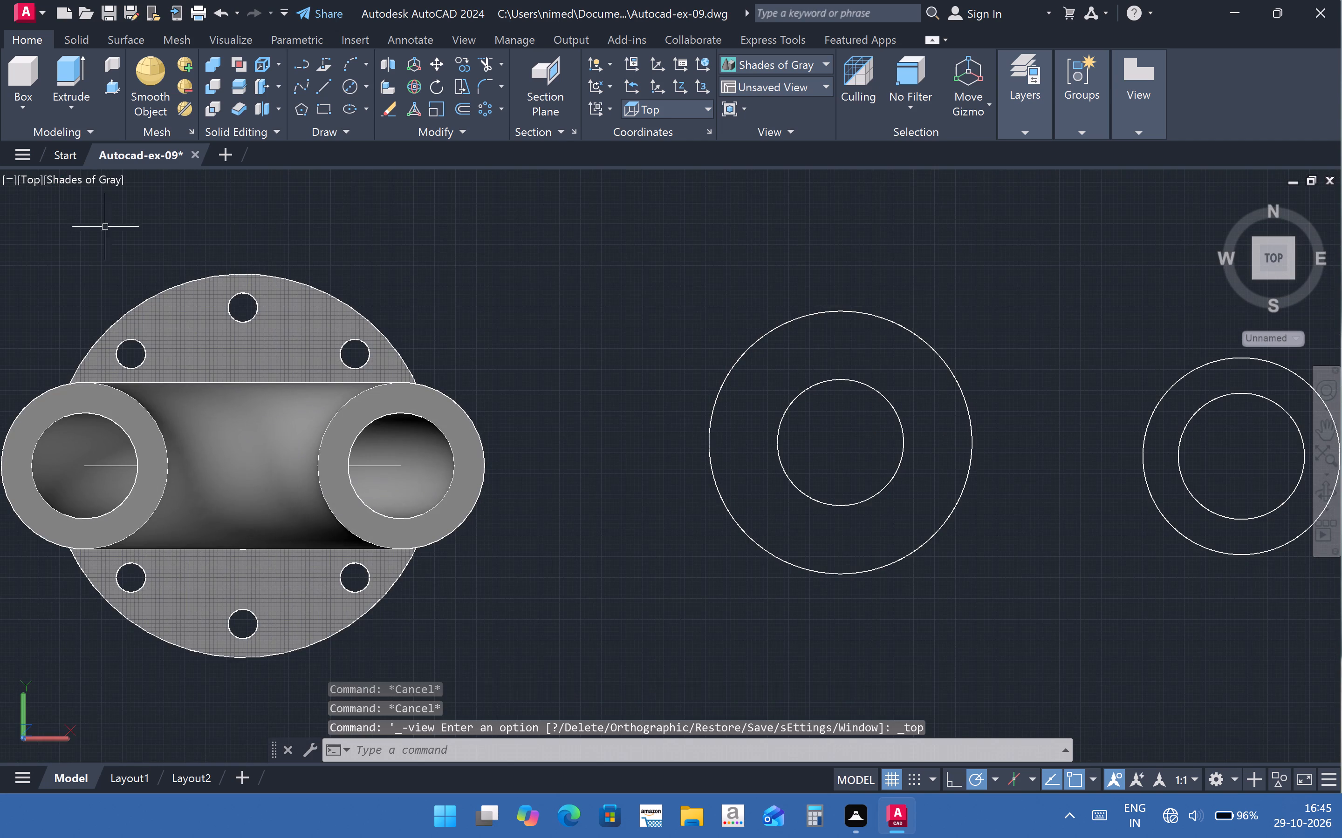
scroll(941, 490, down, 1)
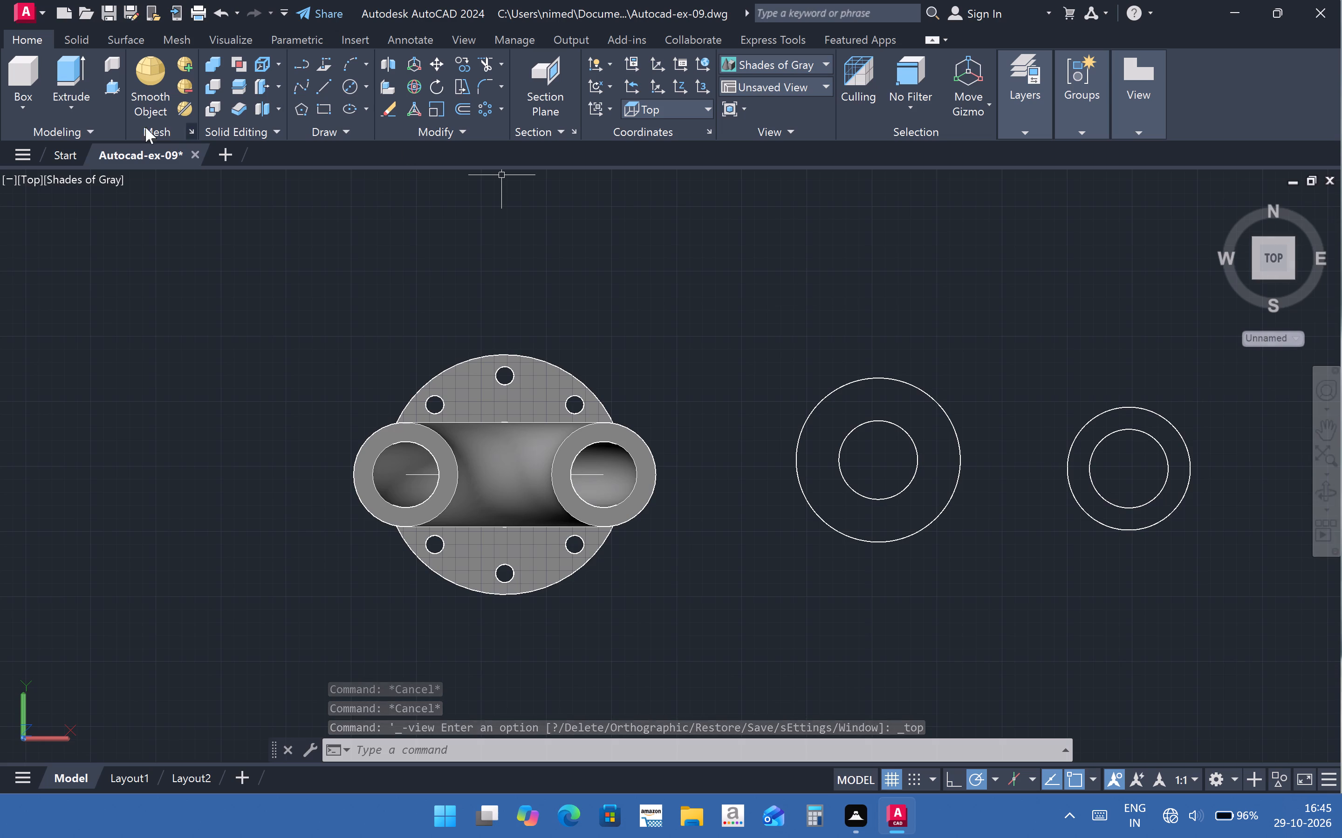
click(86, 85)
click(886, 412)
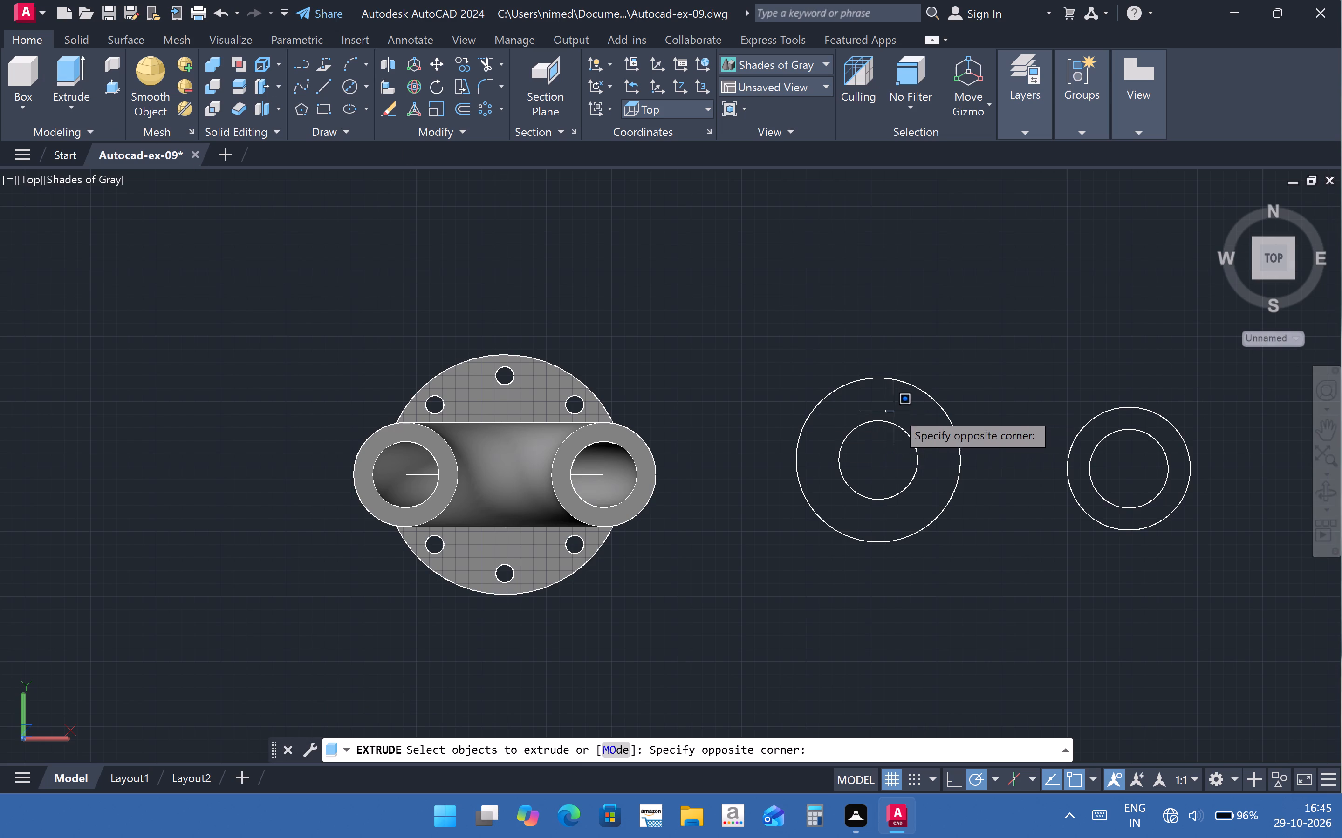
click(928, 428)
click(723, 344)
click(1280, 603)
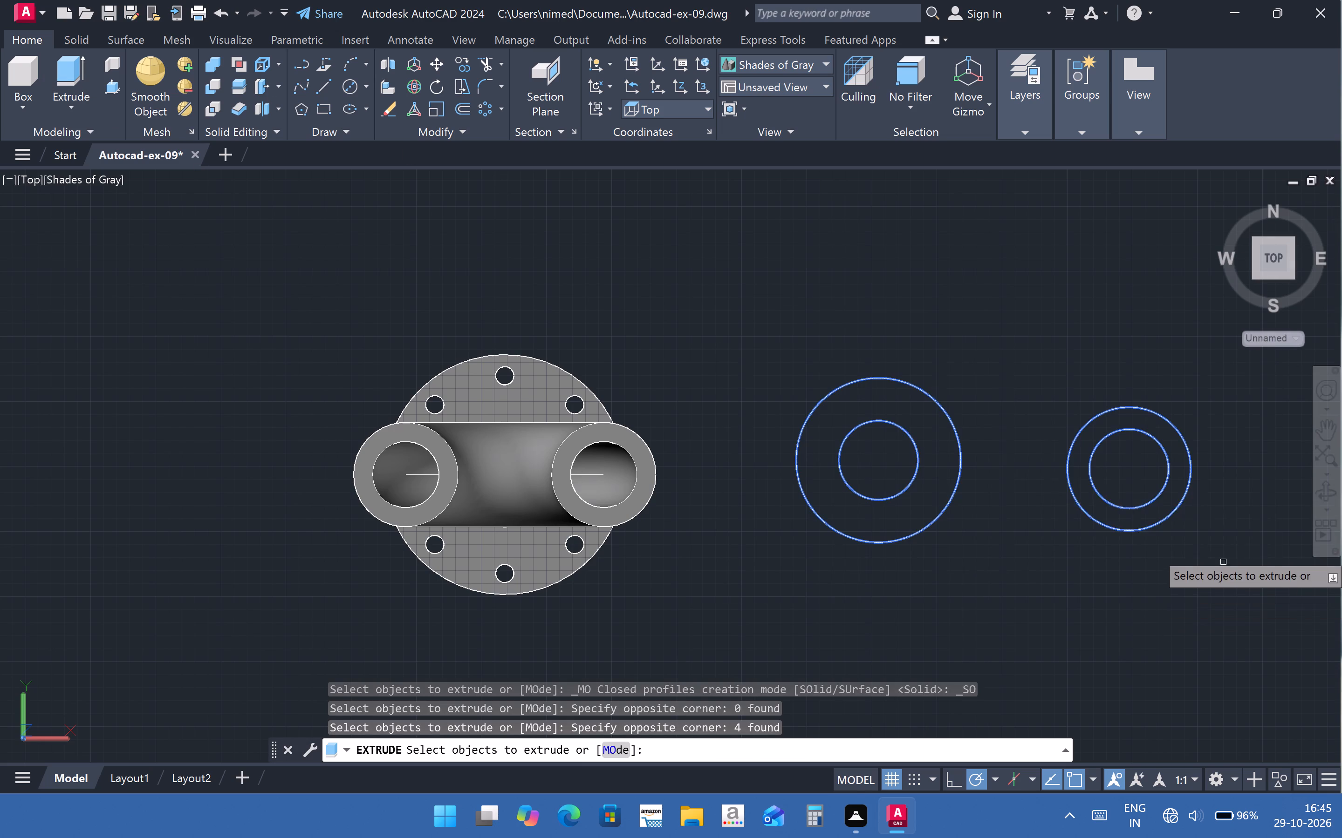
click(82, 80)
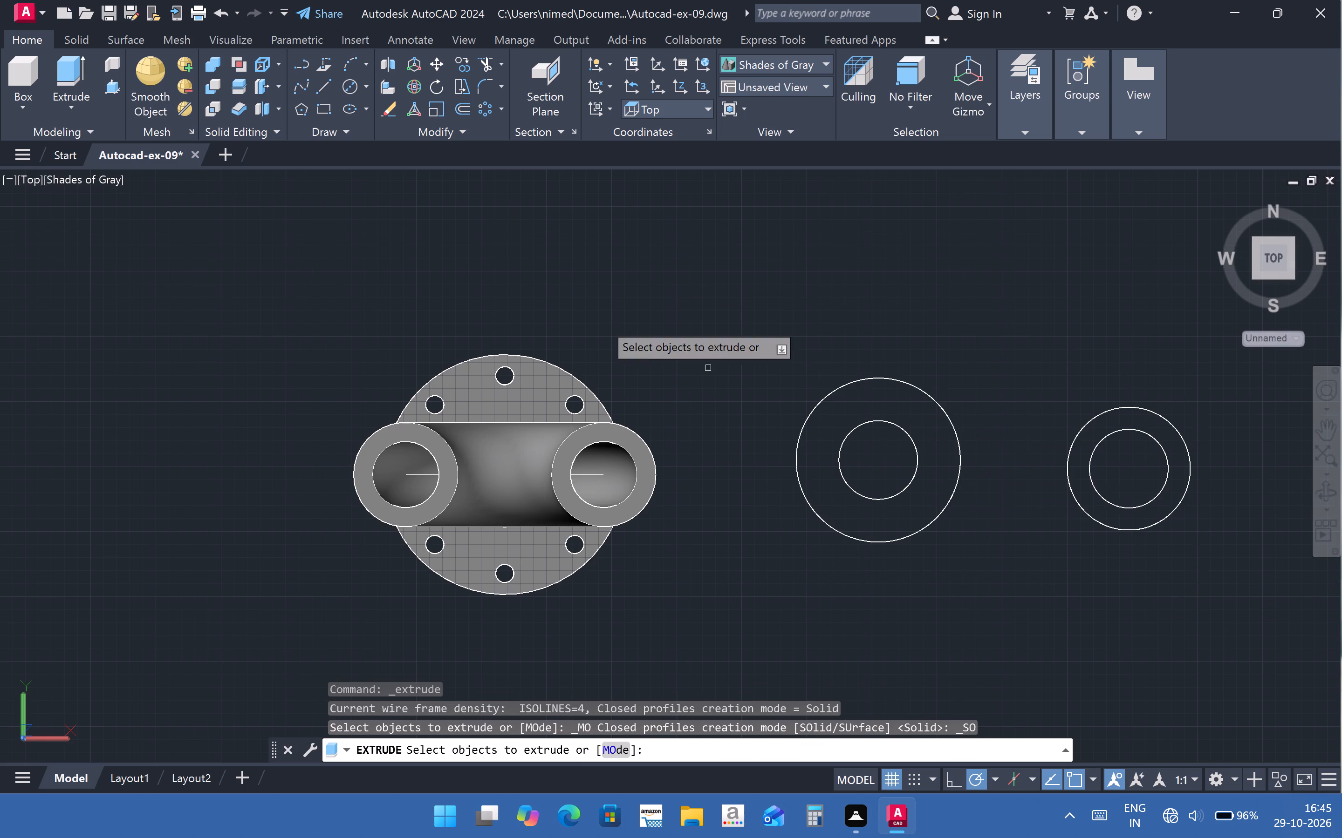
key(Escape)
Show the pipe fitting and both circle pairs in the SW Isometric view.
click(29, 182)
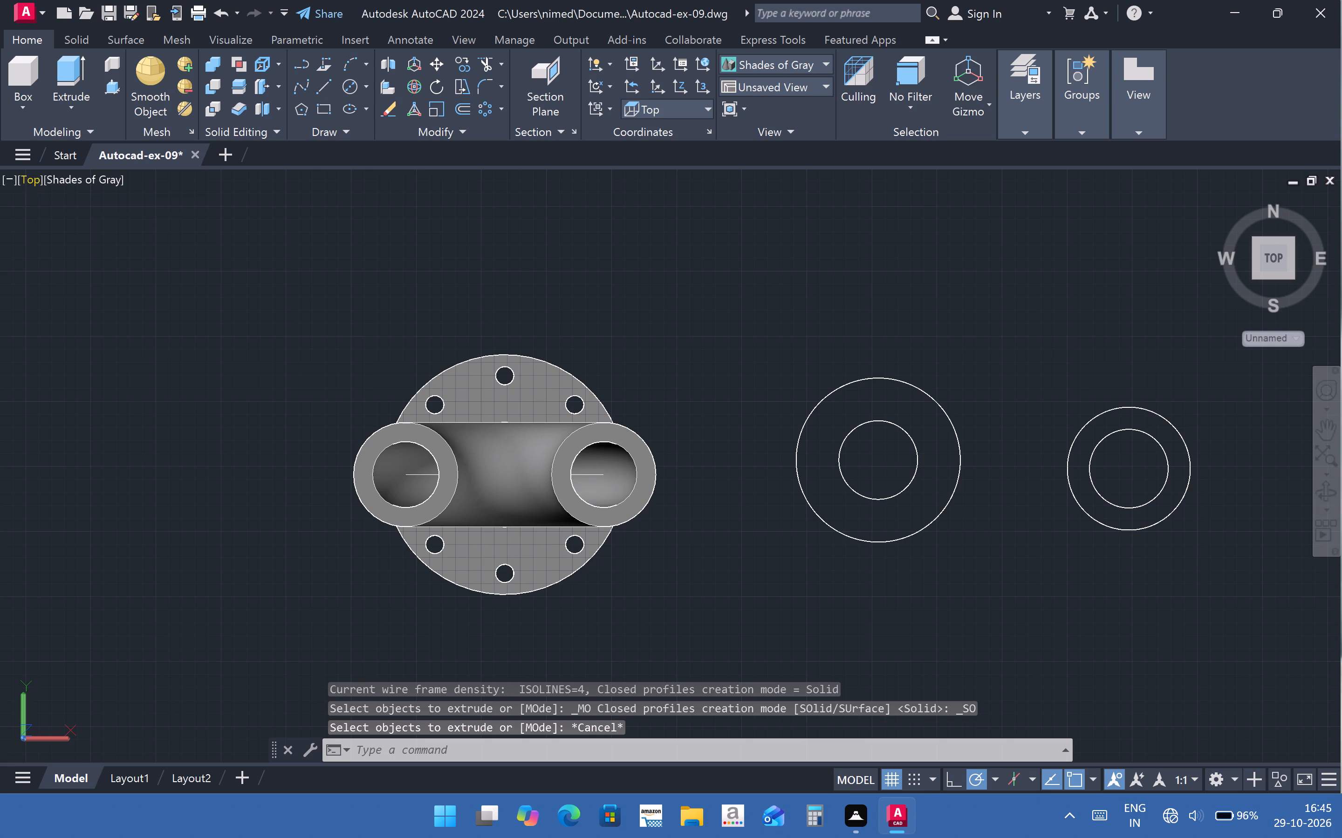
click(28, 183)
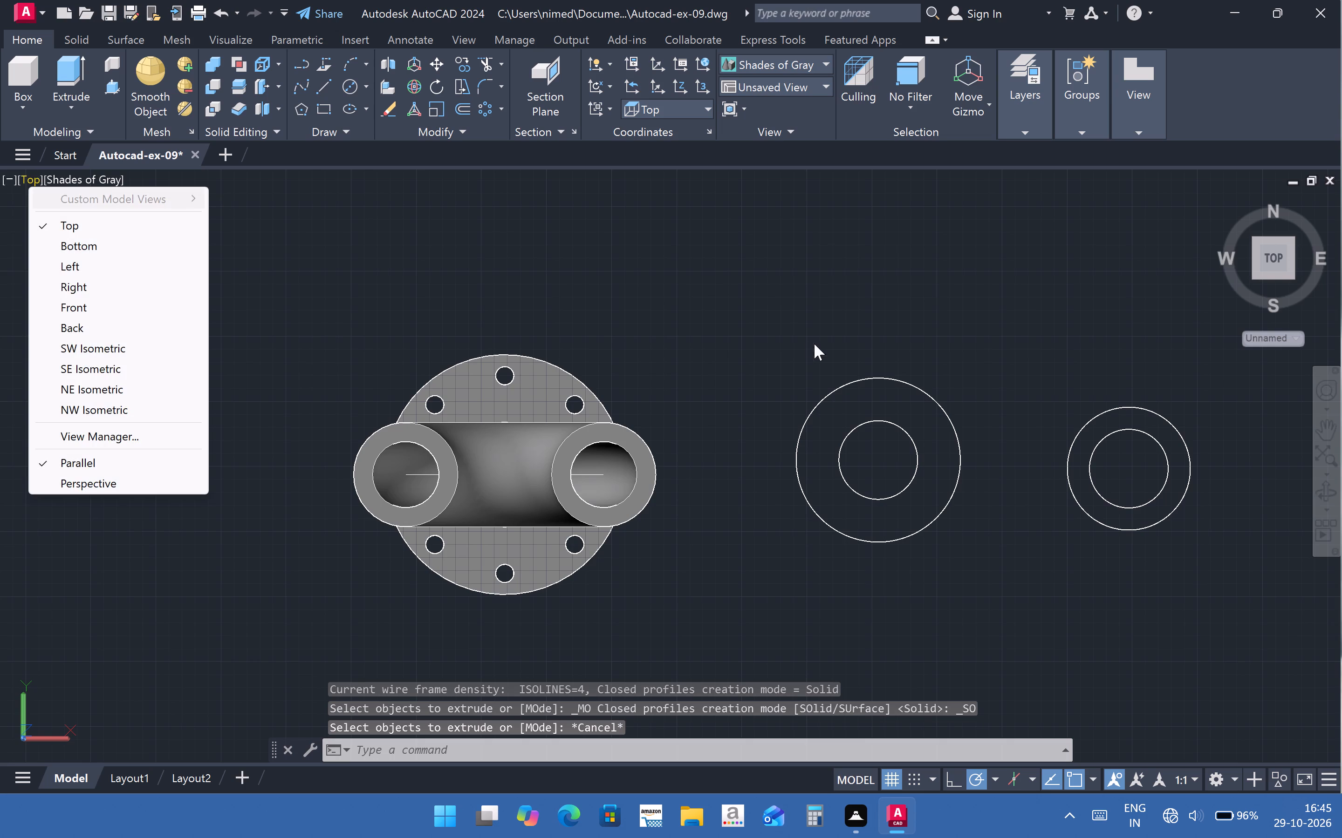
key(Escape)
click(28, 181)
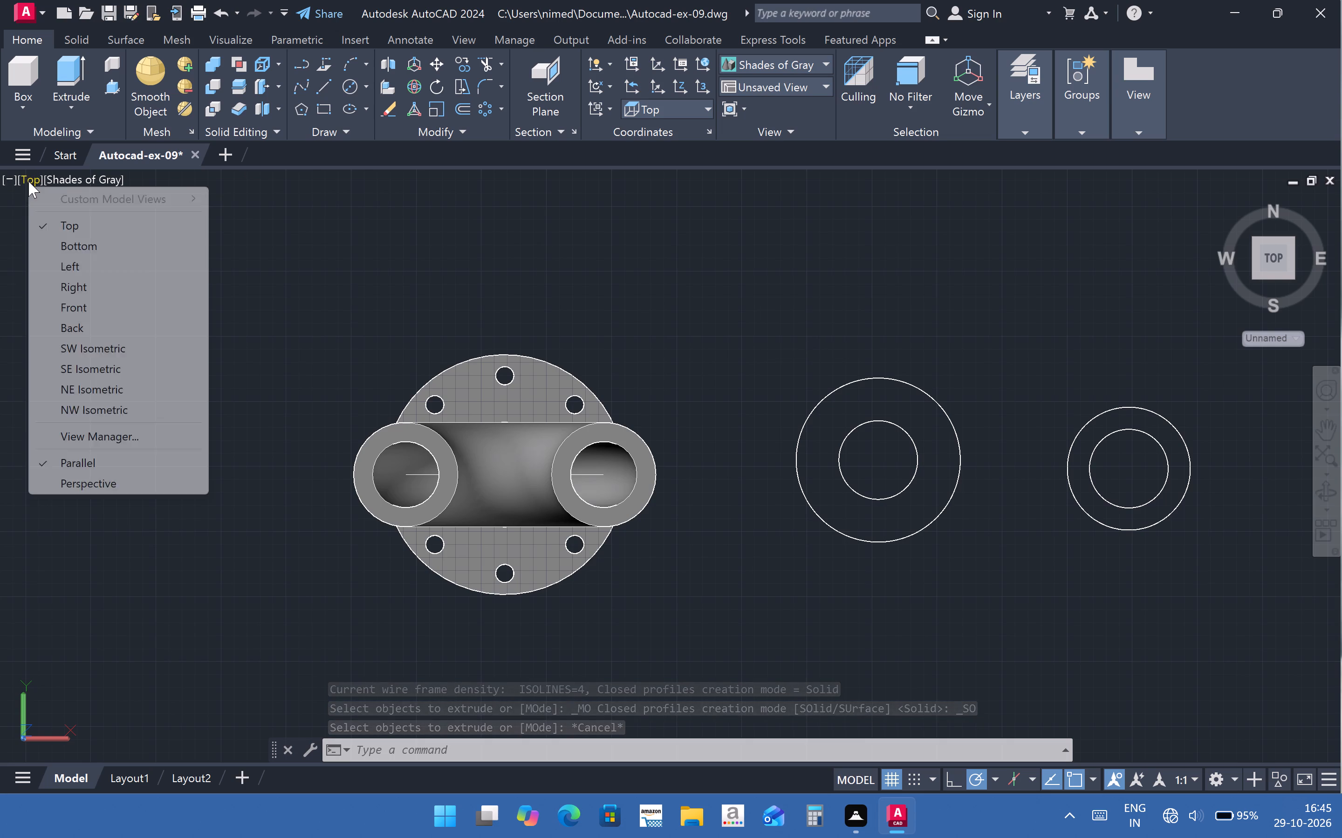
click(108, 345)
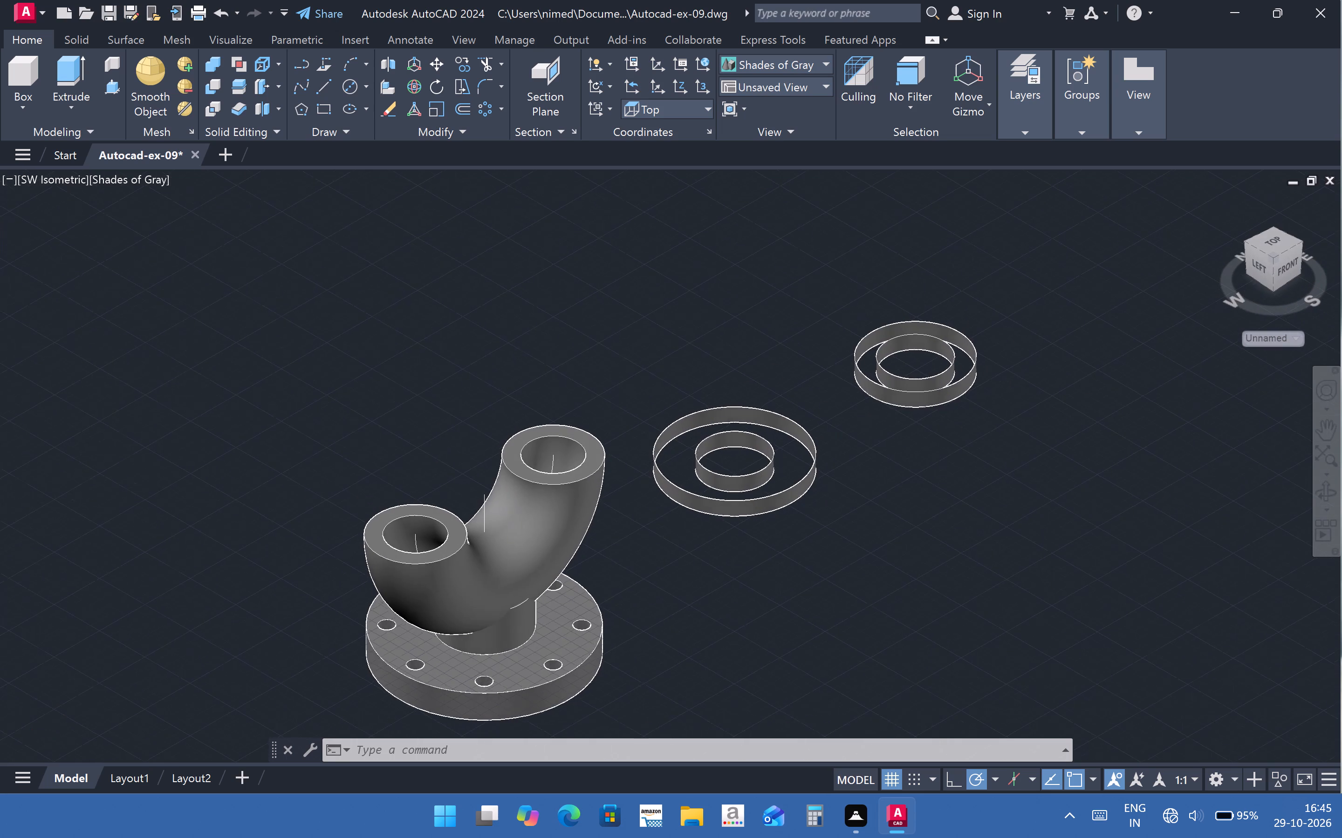
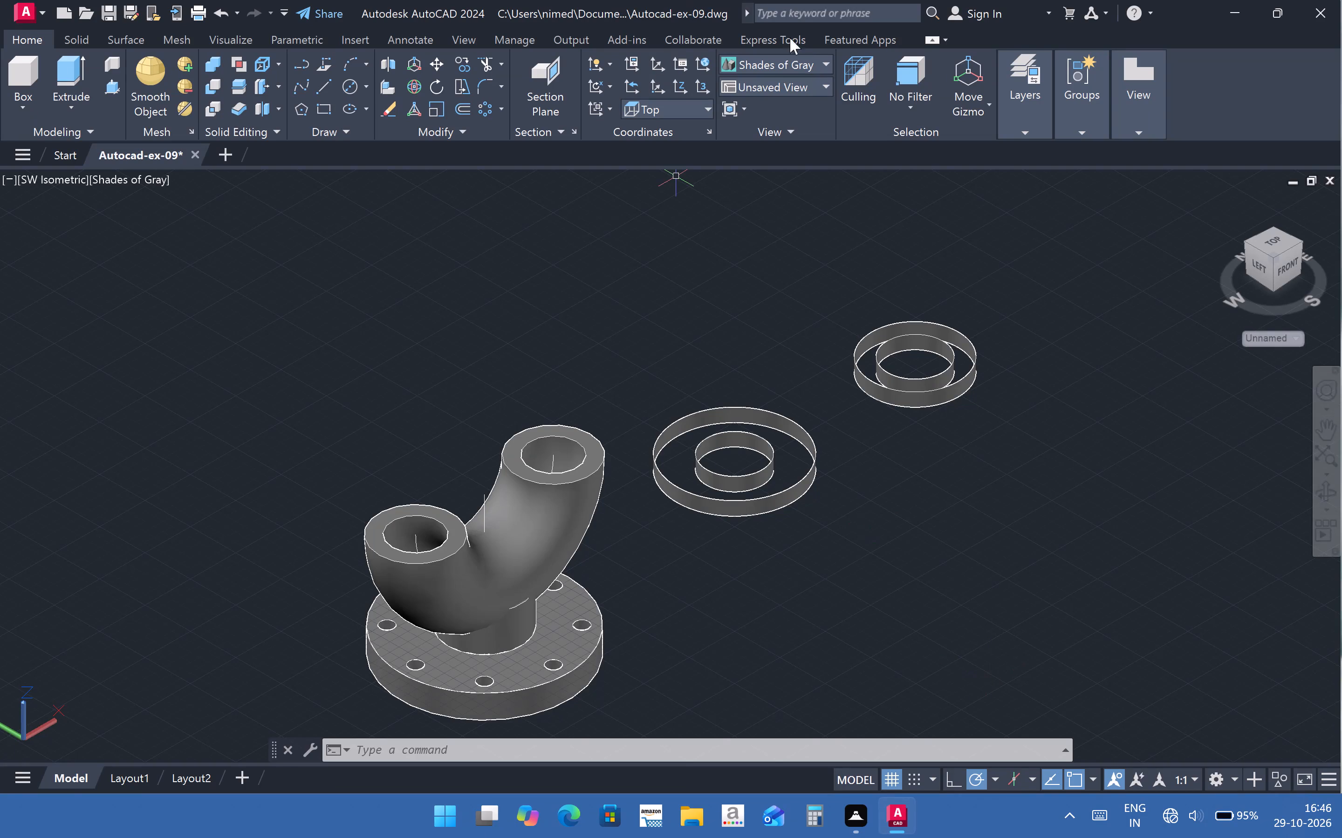
Turn on object culling so that hidden 3D subobjects are excluded from highlighting and selection.
click(873, 96)
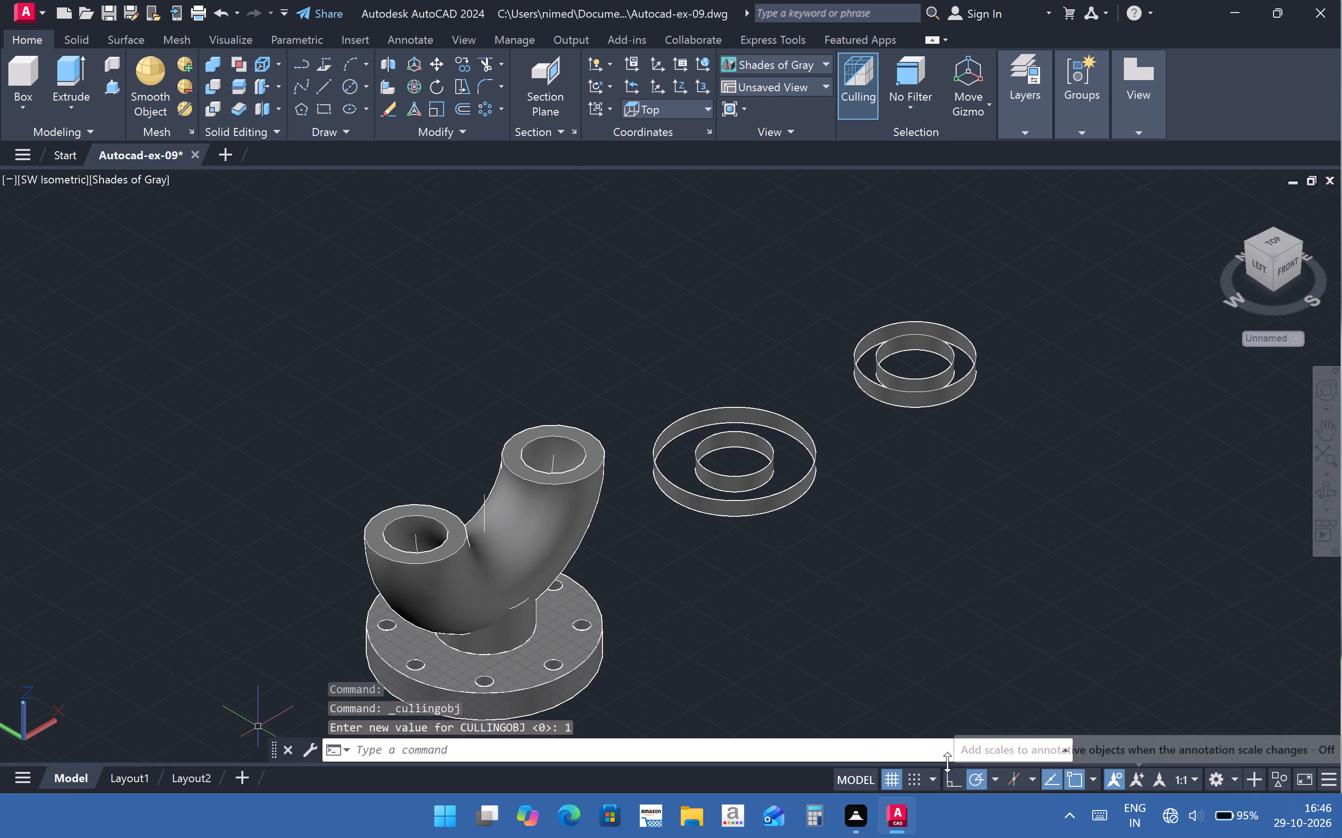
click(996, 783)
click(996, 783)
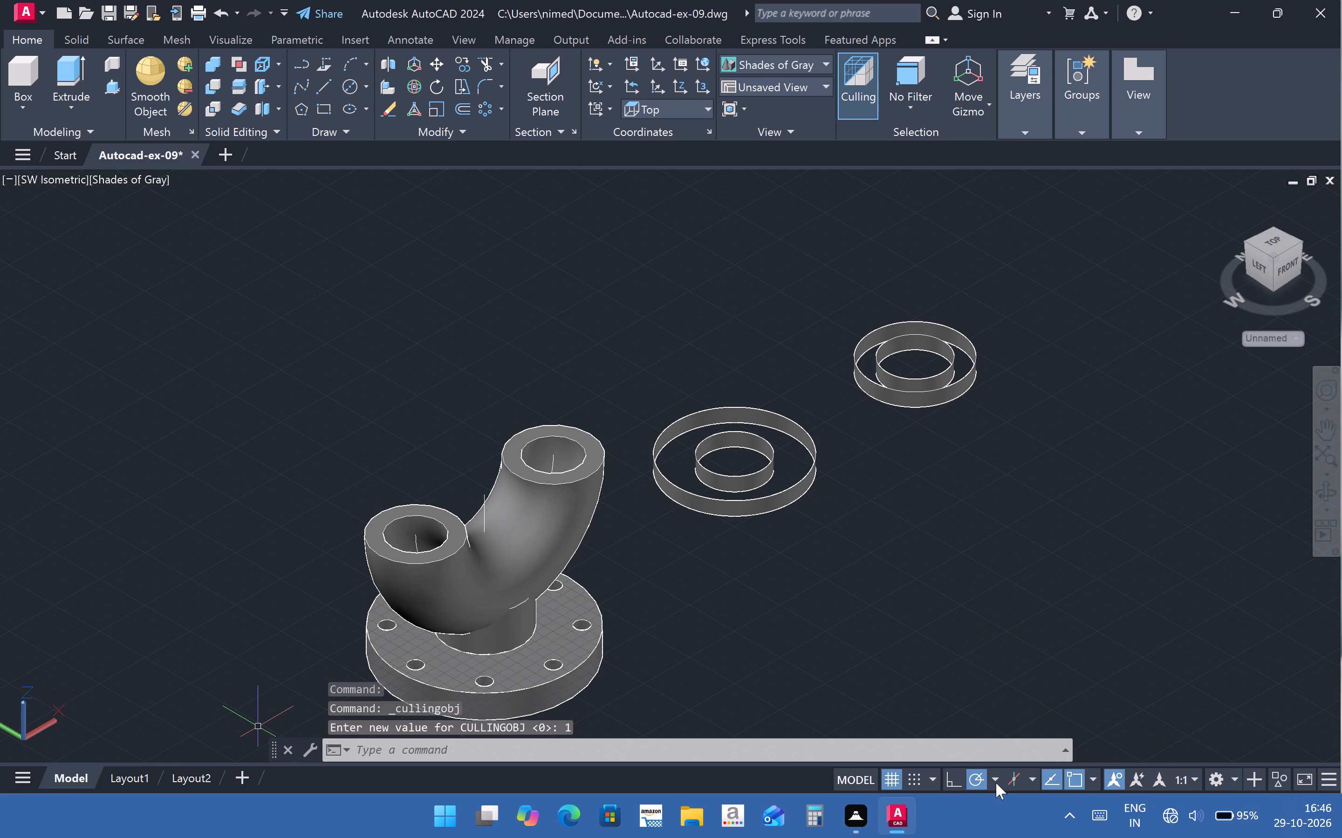
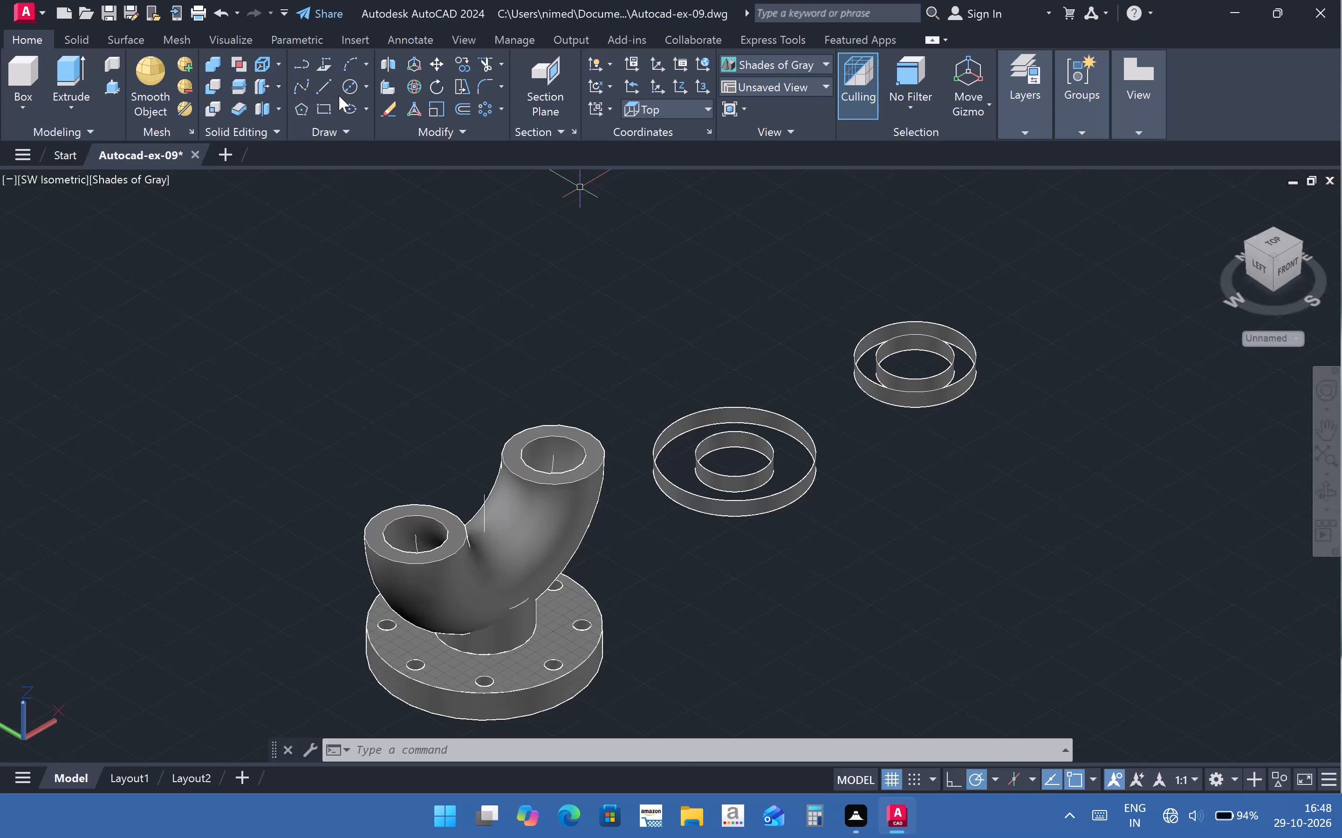
Draw a freehand circle by center and diameter in the empty space beside the two concentric circle pairs.
click(342, 96)
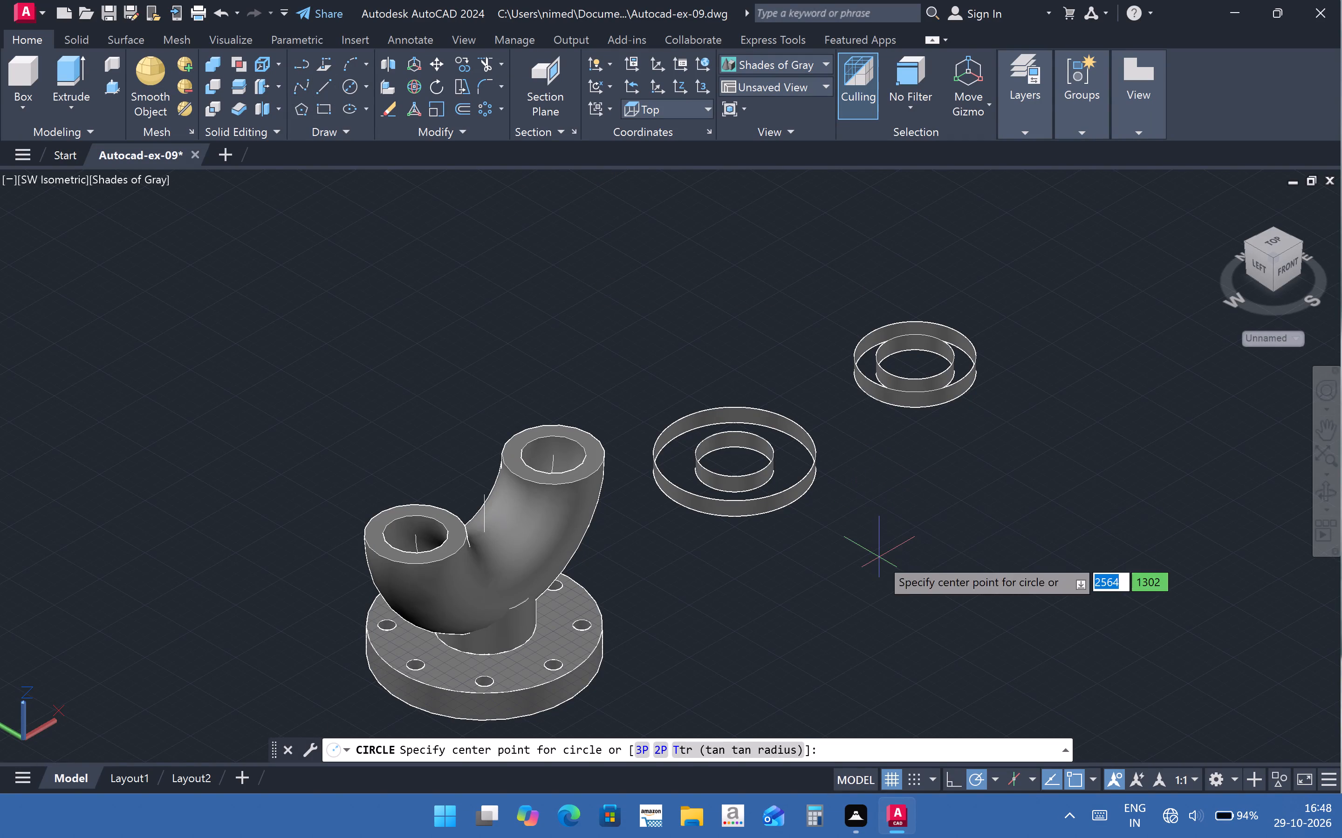
click(879, 557)
click(928, 494)
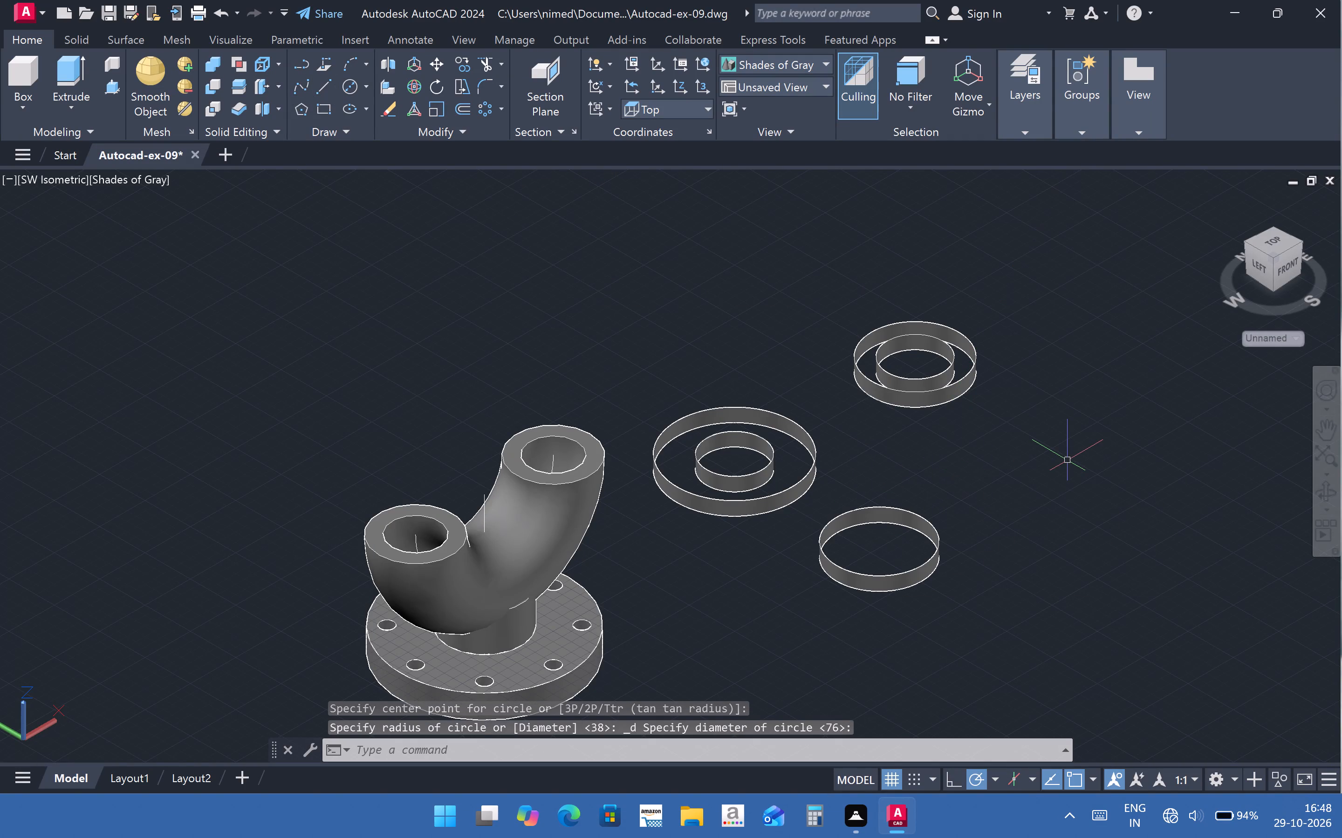
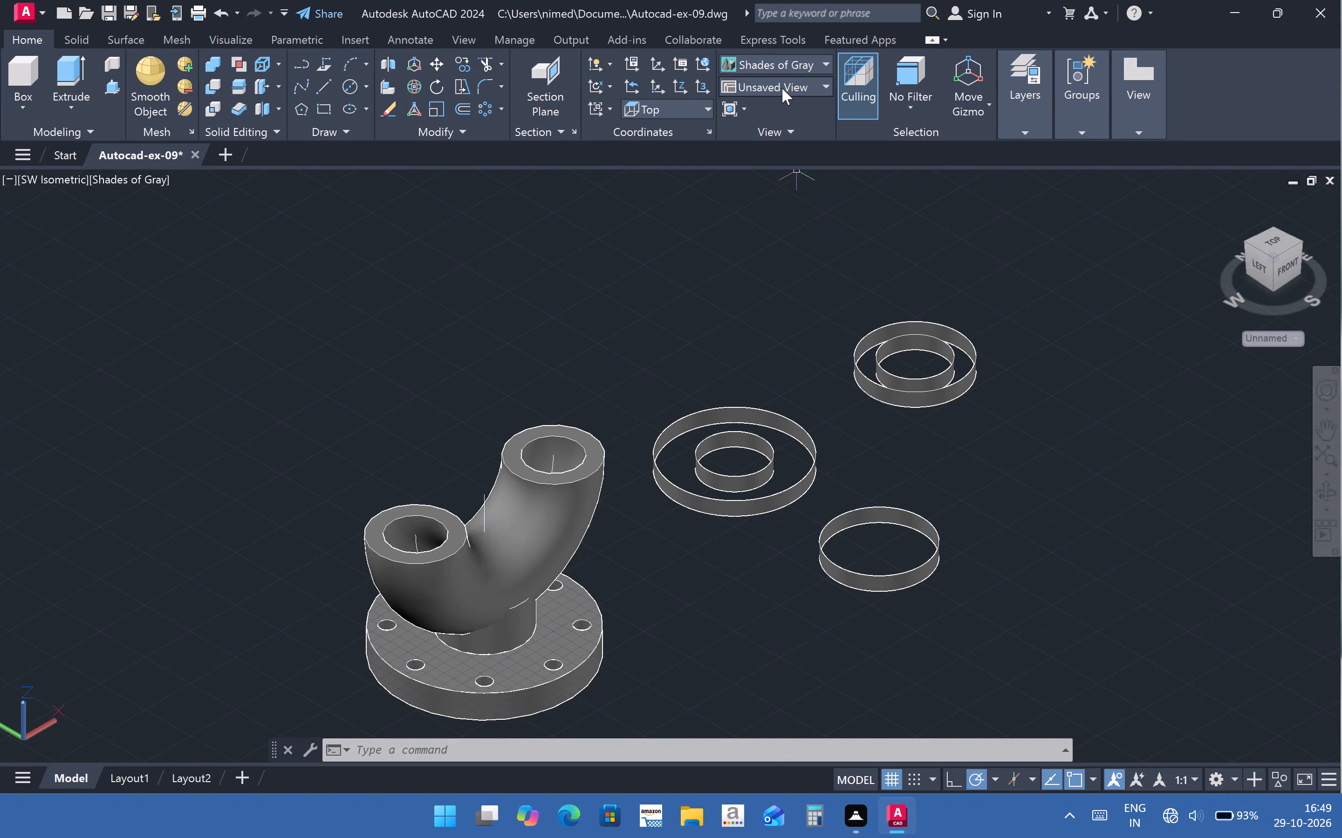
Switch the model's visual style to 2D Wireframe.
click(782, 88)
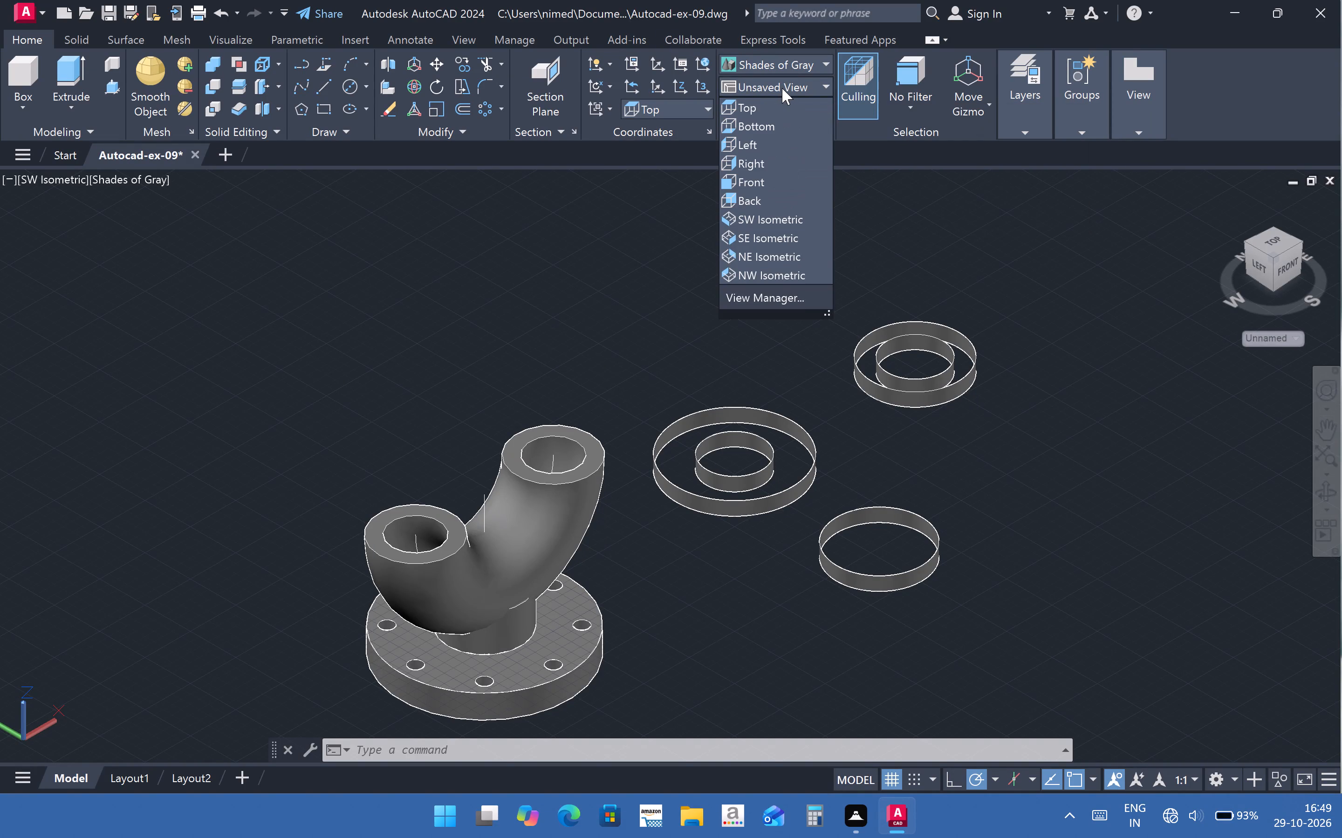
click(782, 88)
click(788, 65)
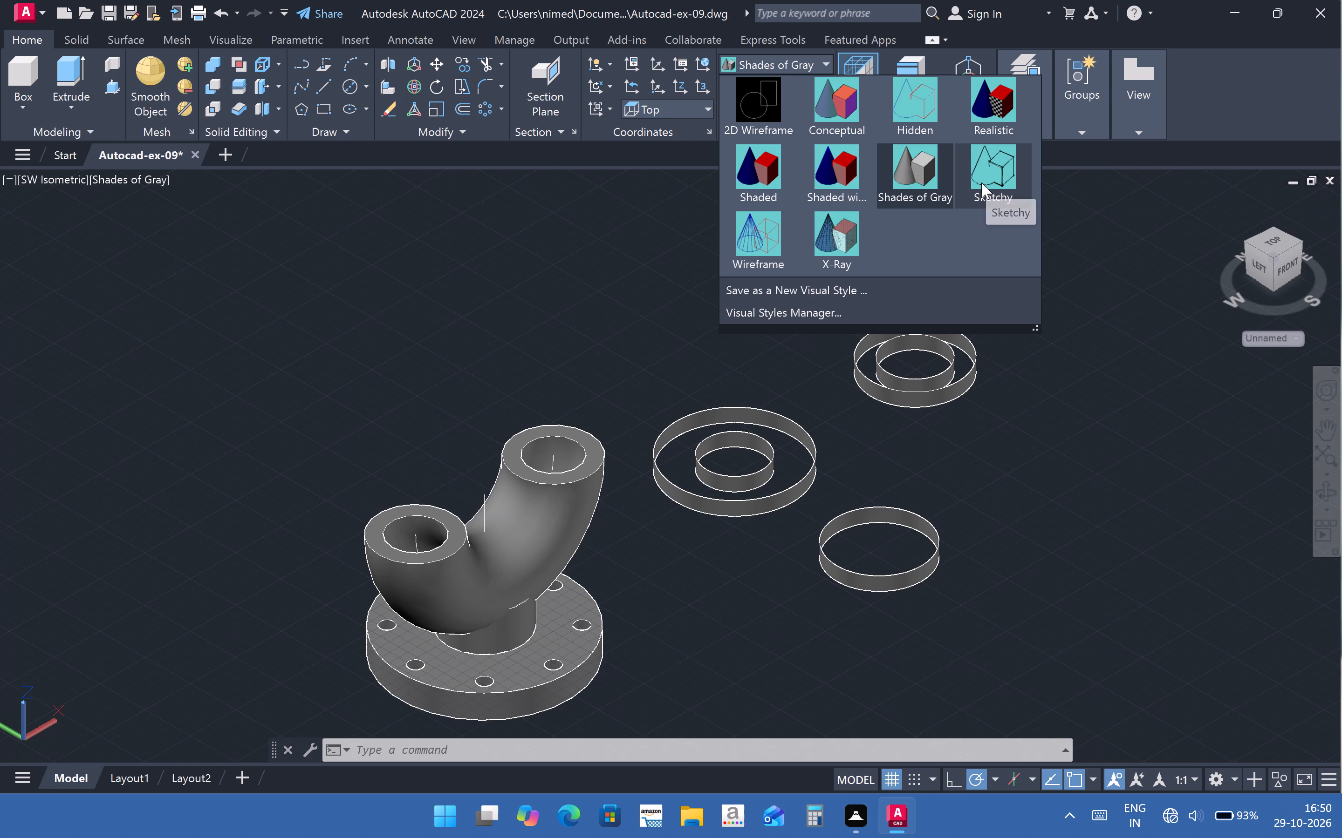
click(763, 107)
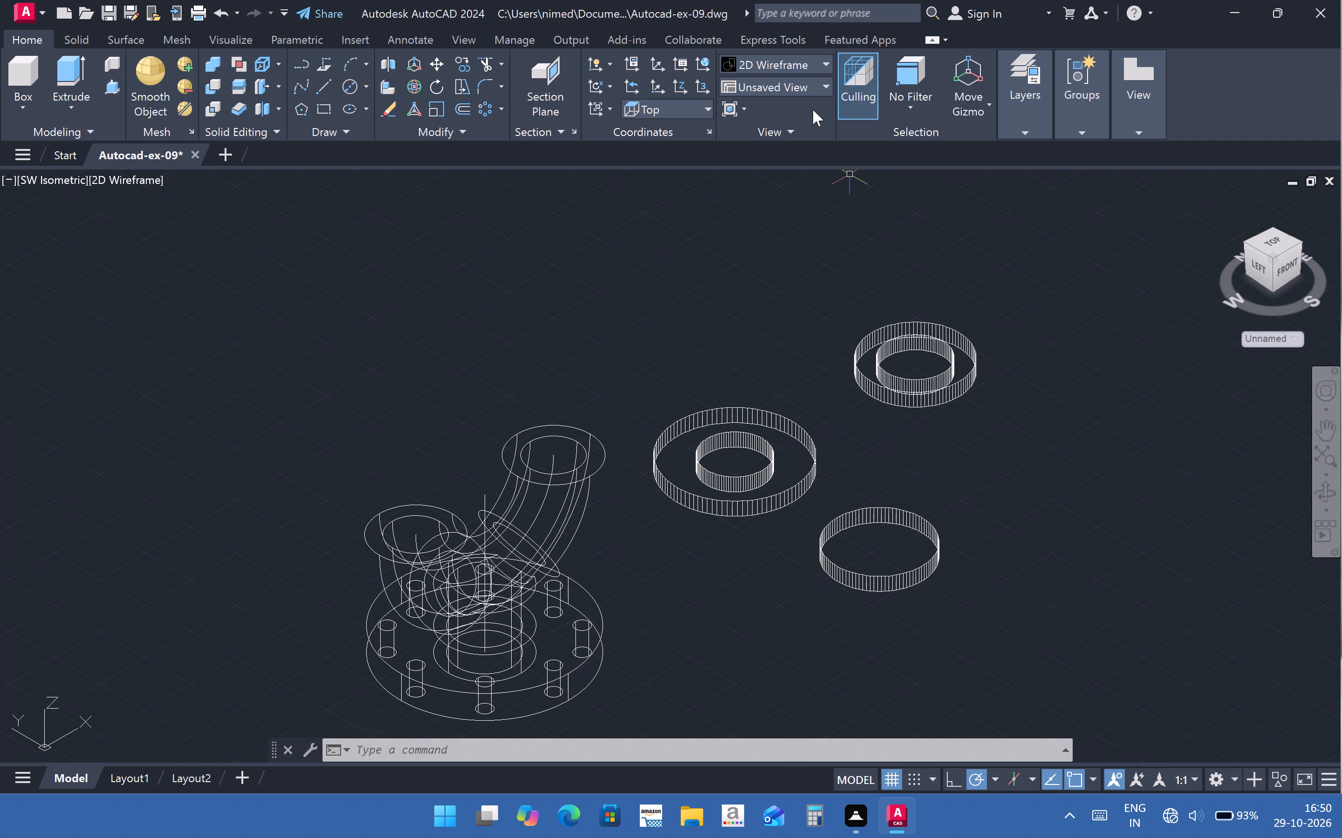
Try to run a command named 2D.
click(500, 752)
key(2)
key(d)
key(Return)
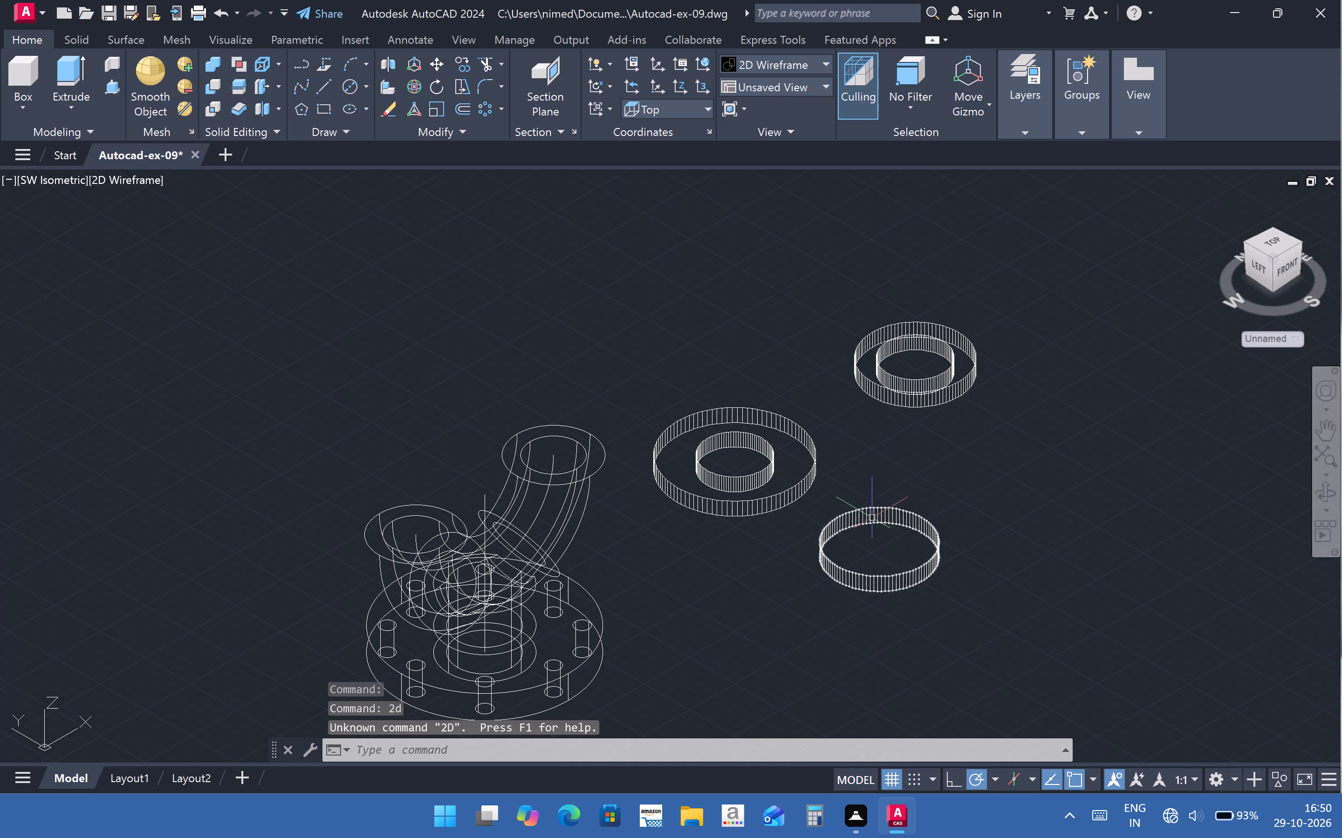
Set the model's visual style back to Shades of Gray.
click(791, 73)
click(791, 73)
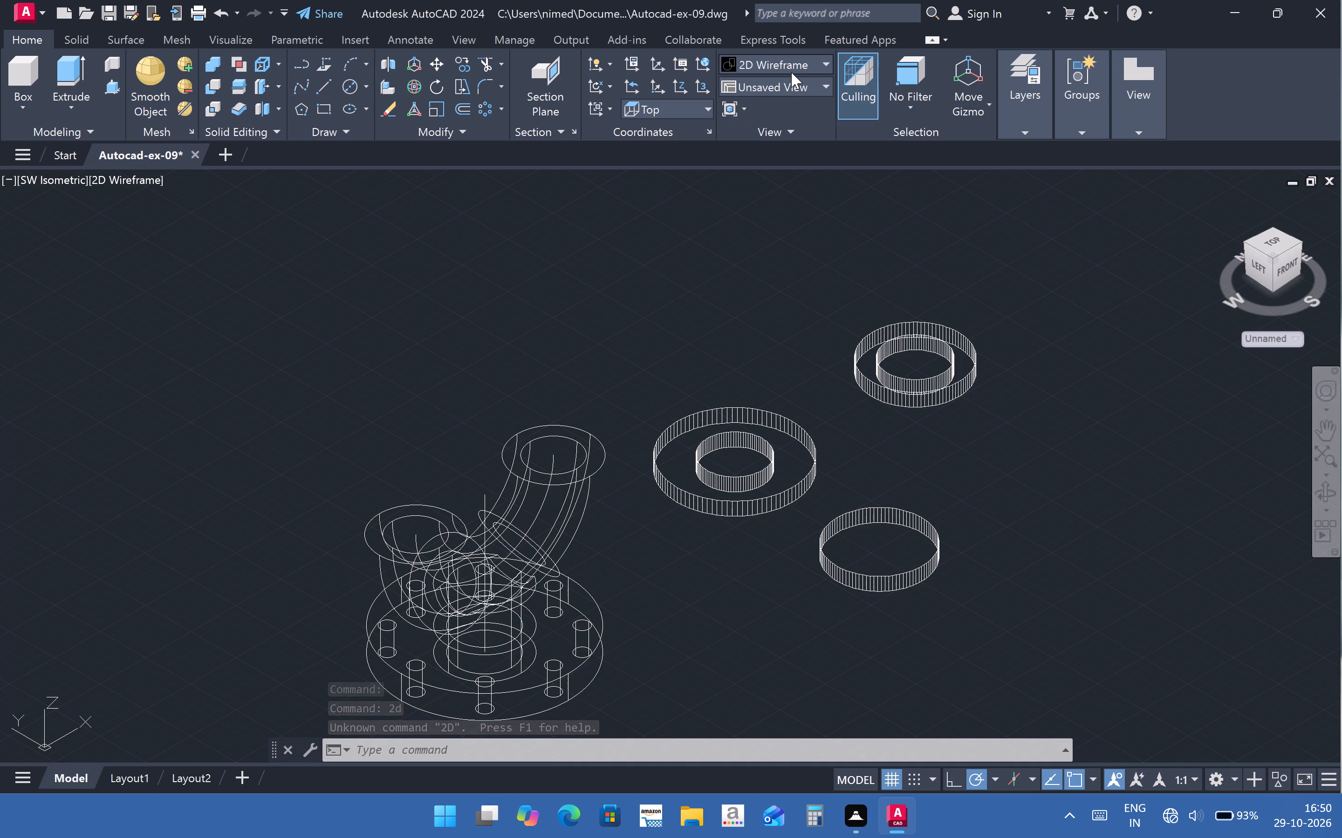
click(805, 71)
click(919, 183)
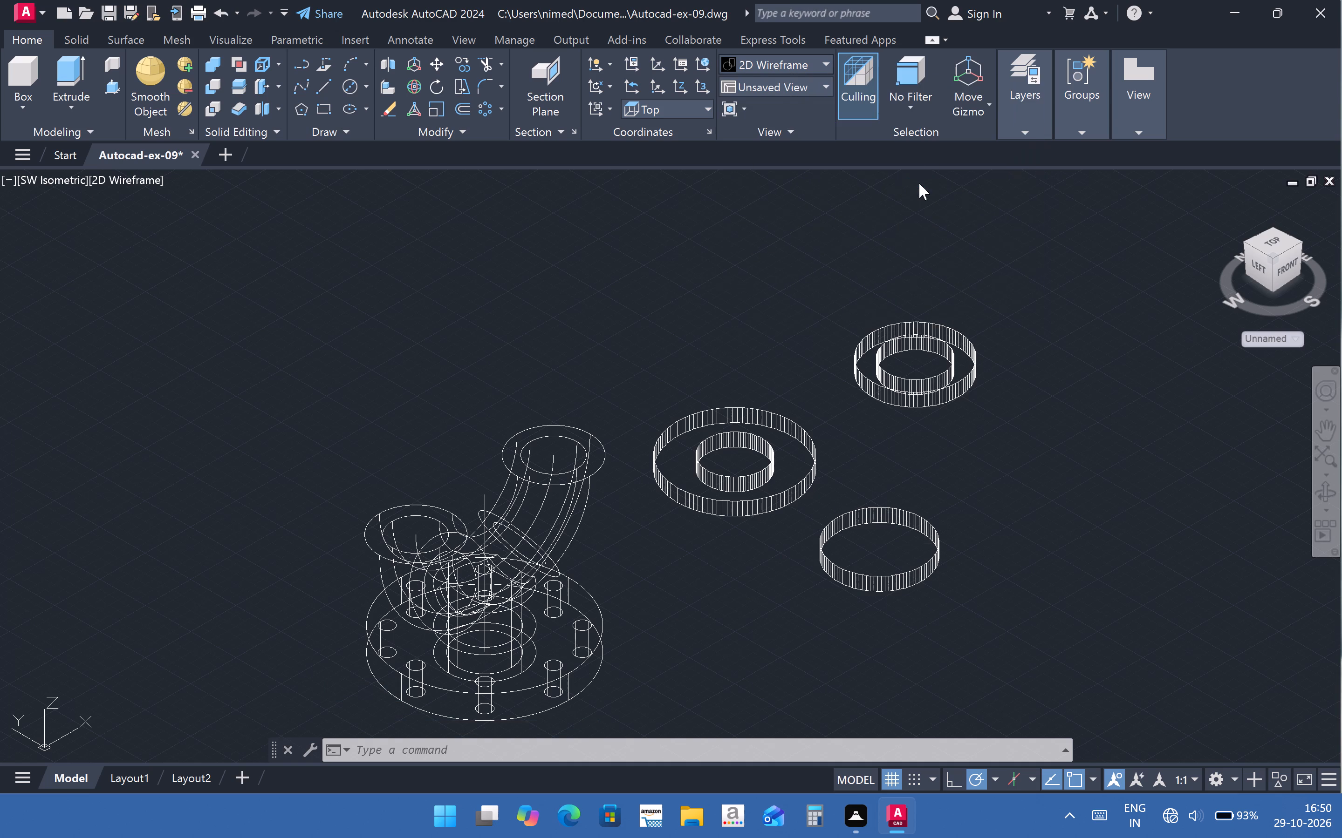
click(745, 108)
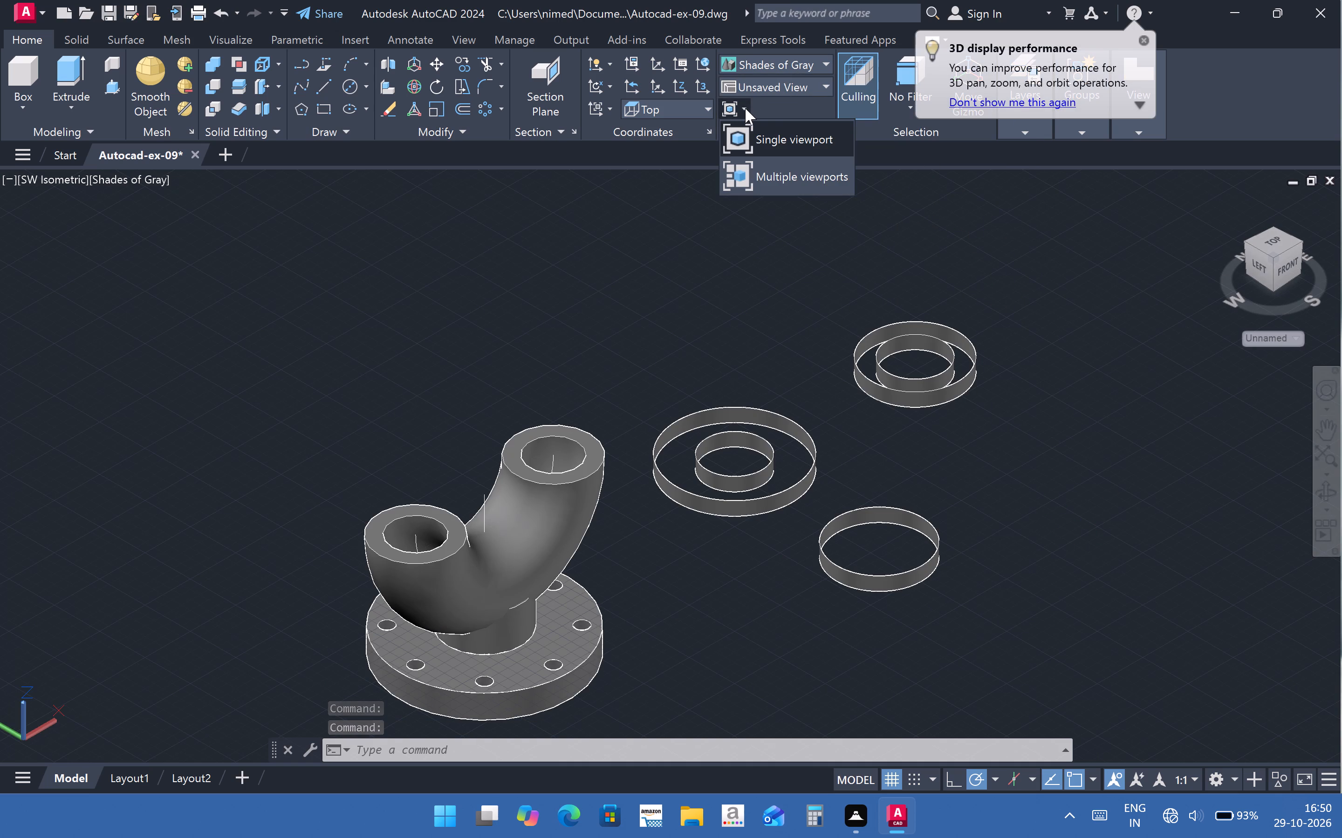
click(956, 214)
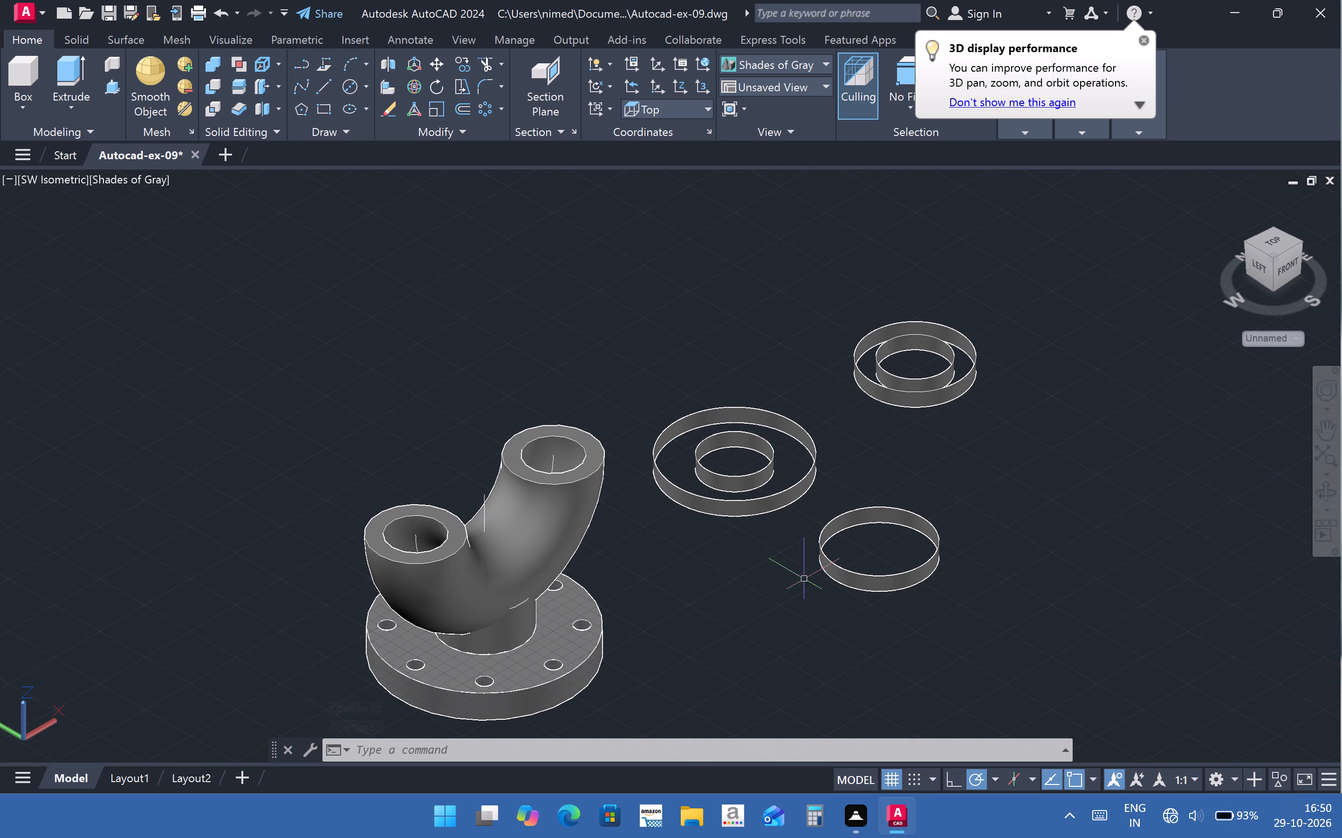
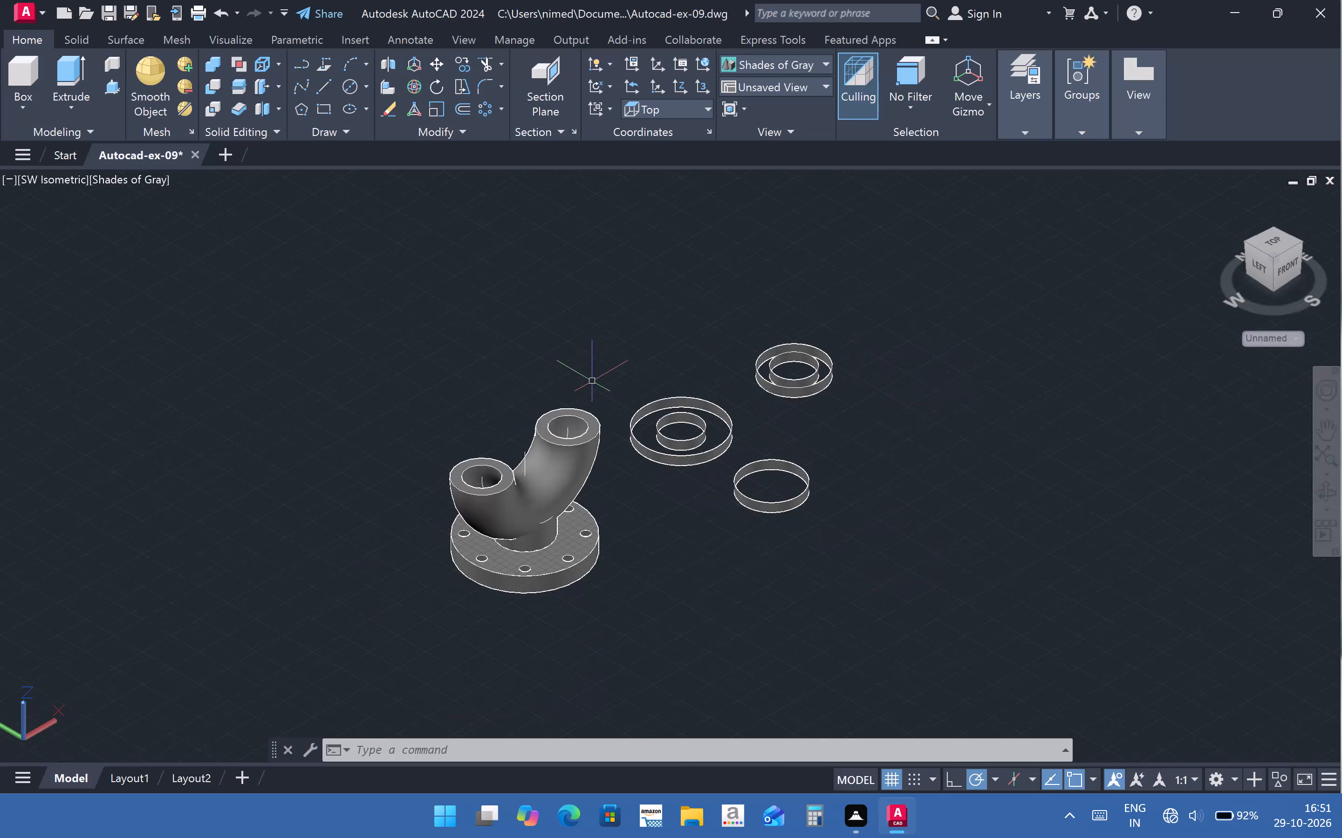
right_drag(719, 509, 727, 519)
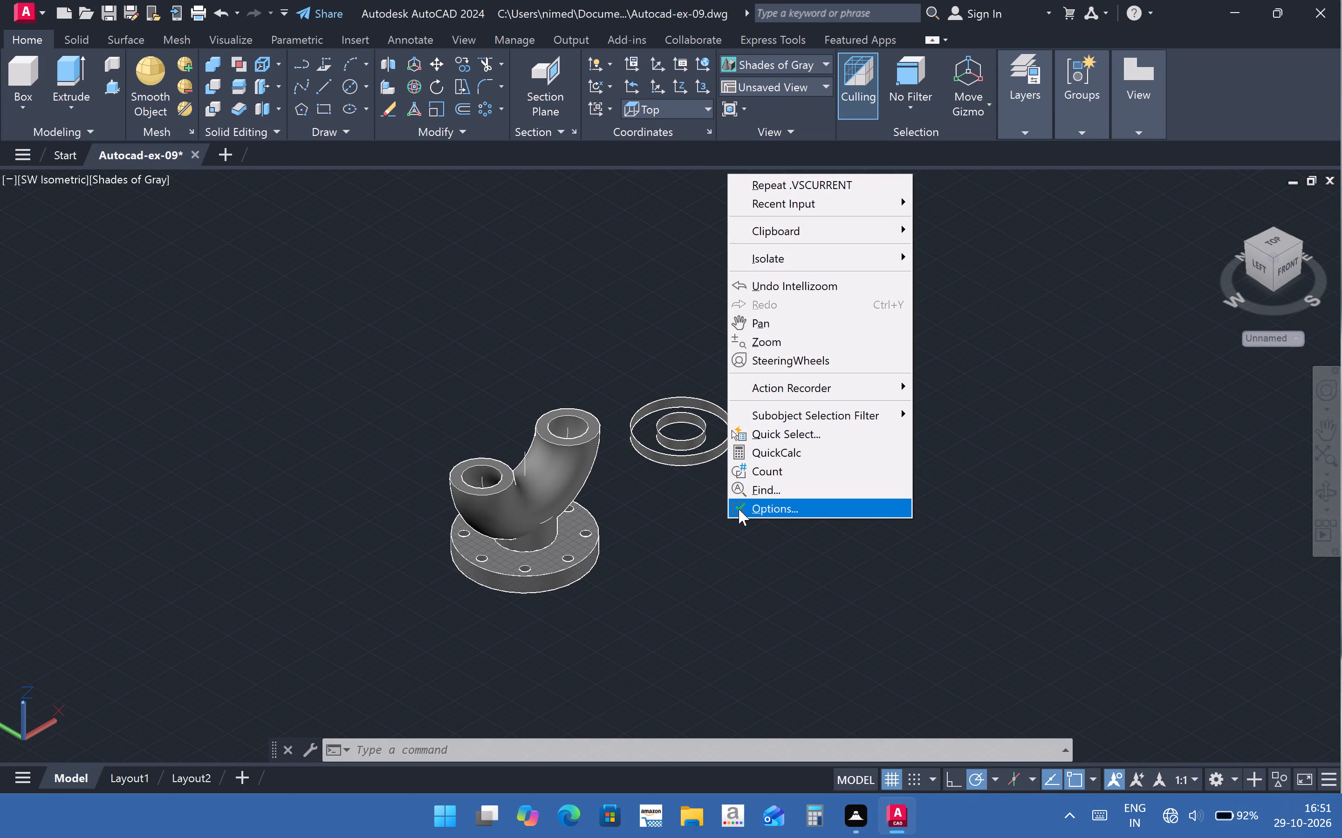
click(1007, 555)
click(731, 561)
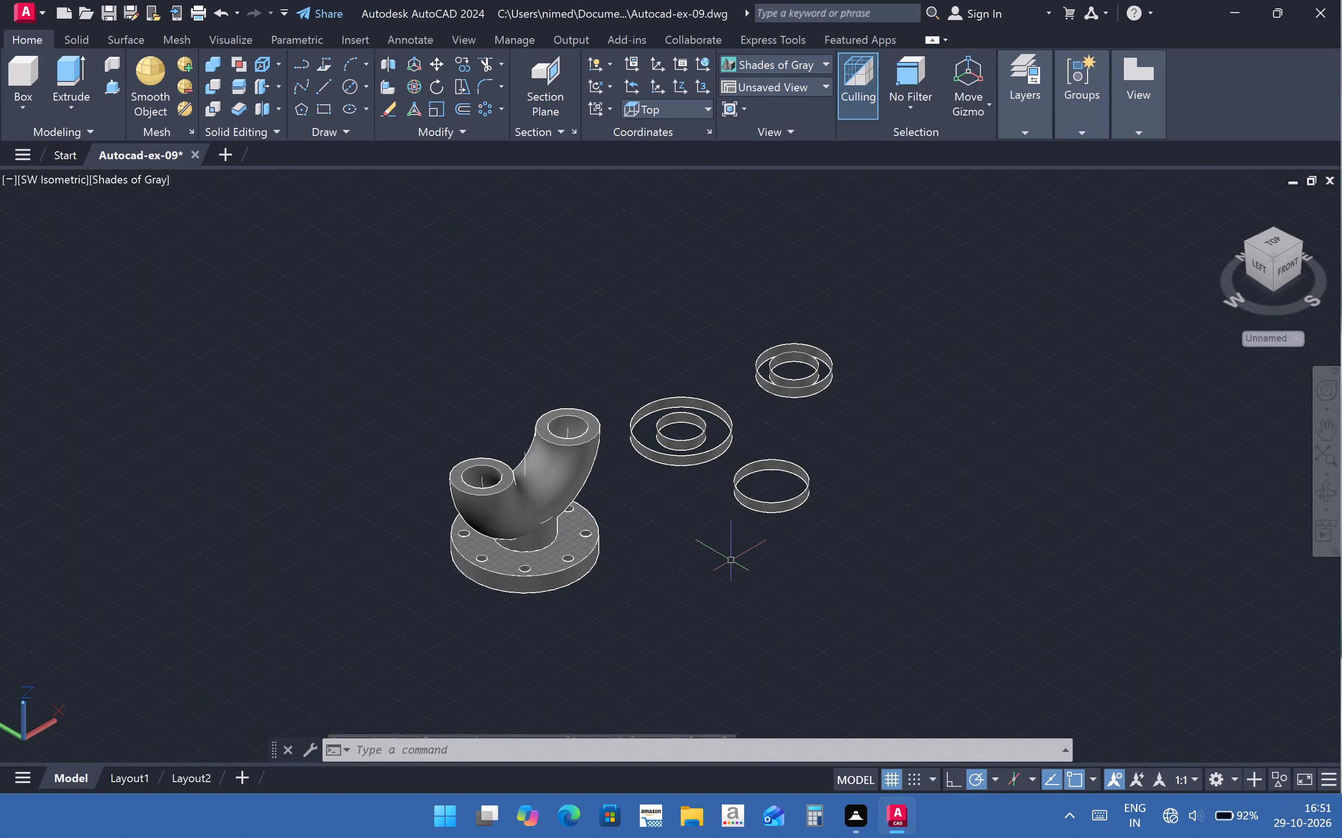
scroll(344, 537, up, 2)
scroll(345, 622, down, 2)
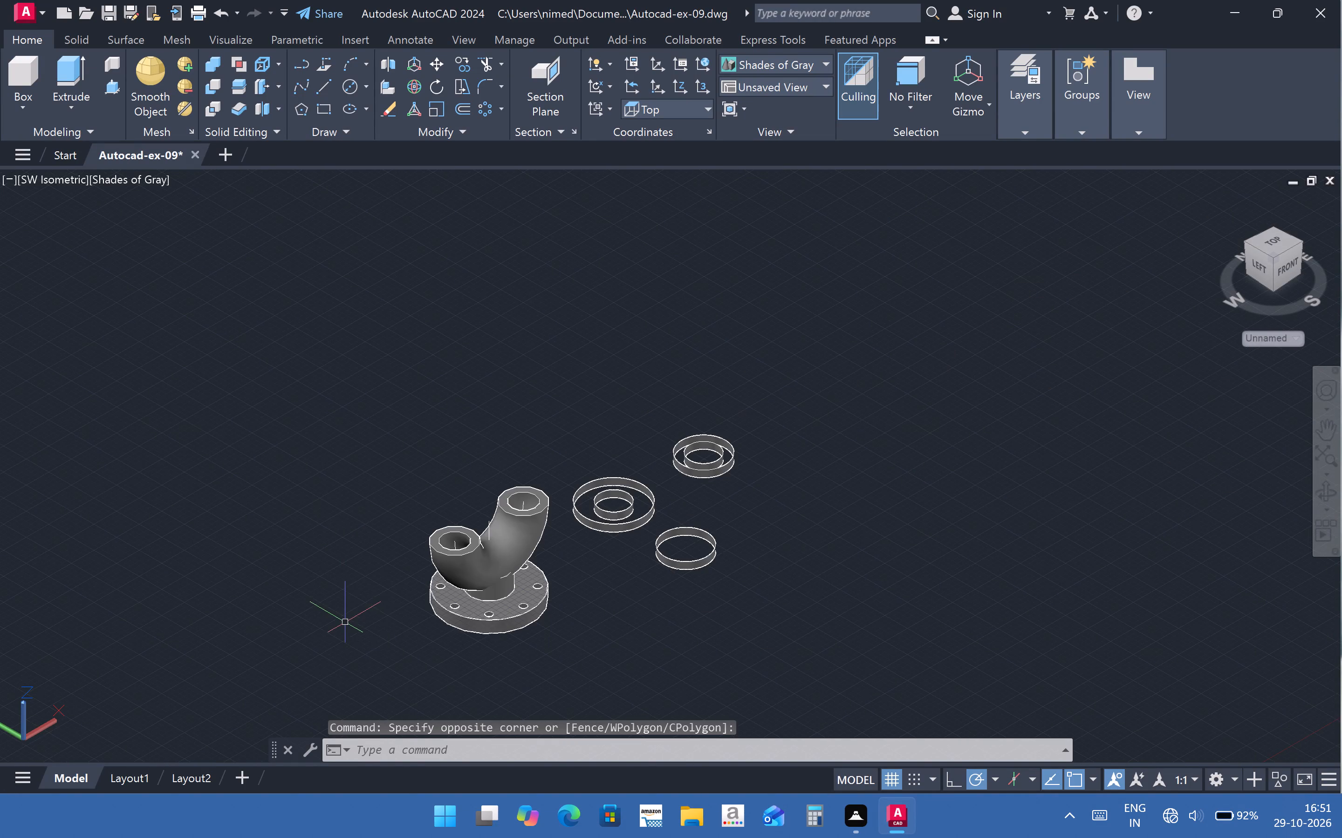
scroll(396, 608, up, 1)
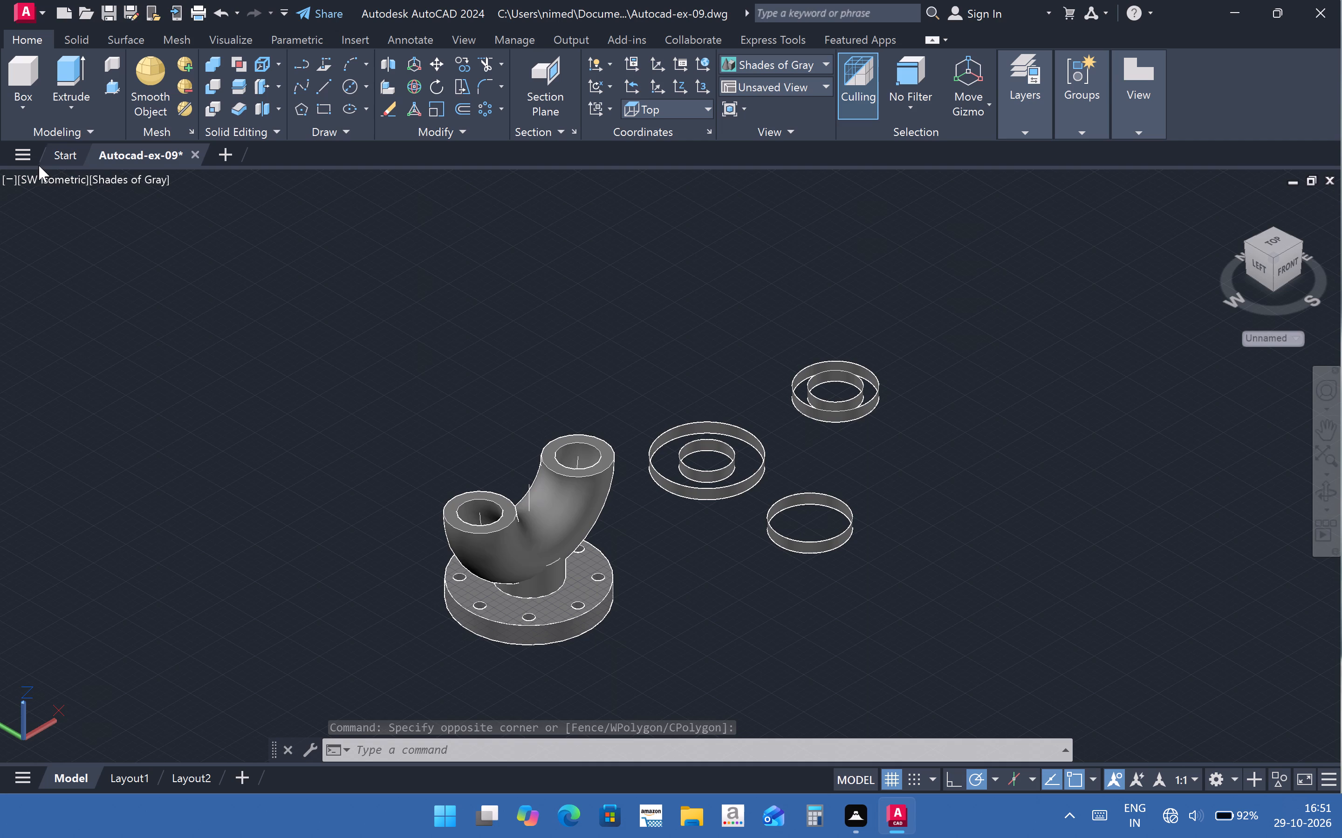
Switch the model view to Top and bring the fitting, the circles and the UCS origin into sight.
click(41, 178)
click(76, 222)
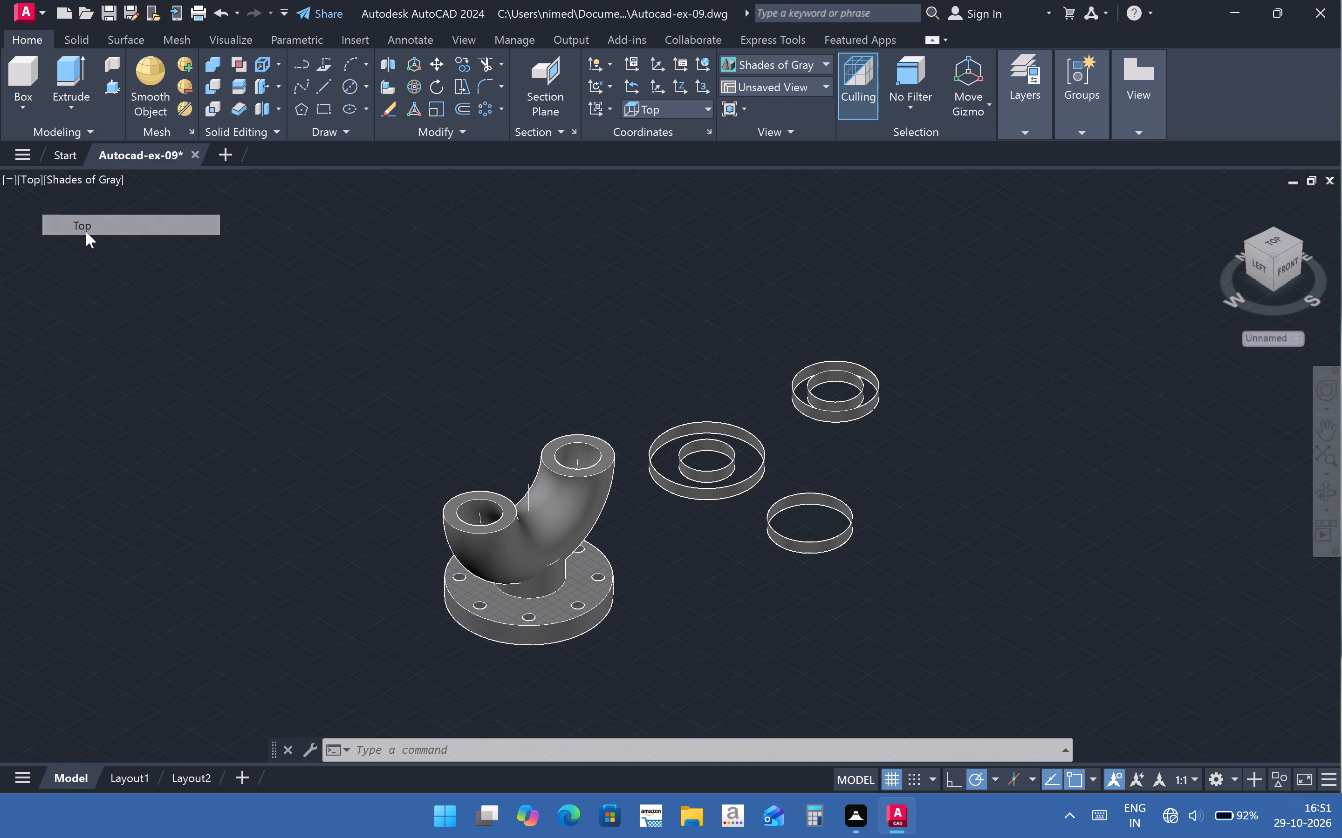
scroll(613, 443, down, 3)
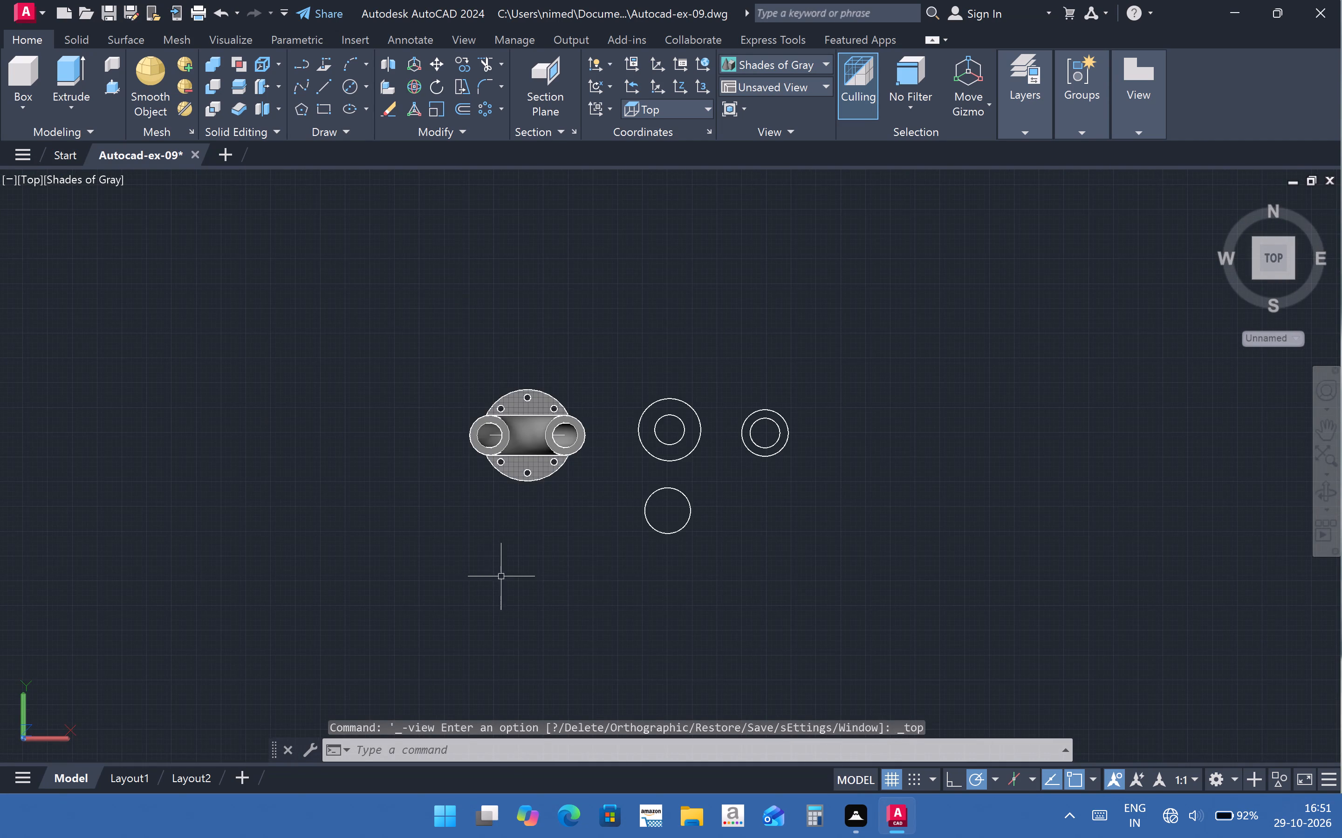
scroll(521, 567, down, 2)
middle_drag(522, 562, 603, 417)
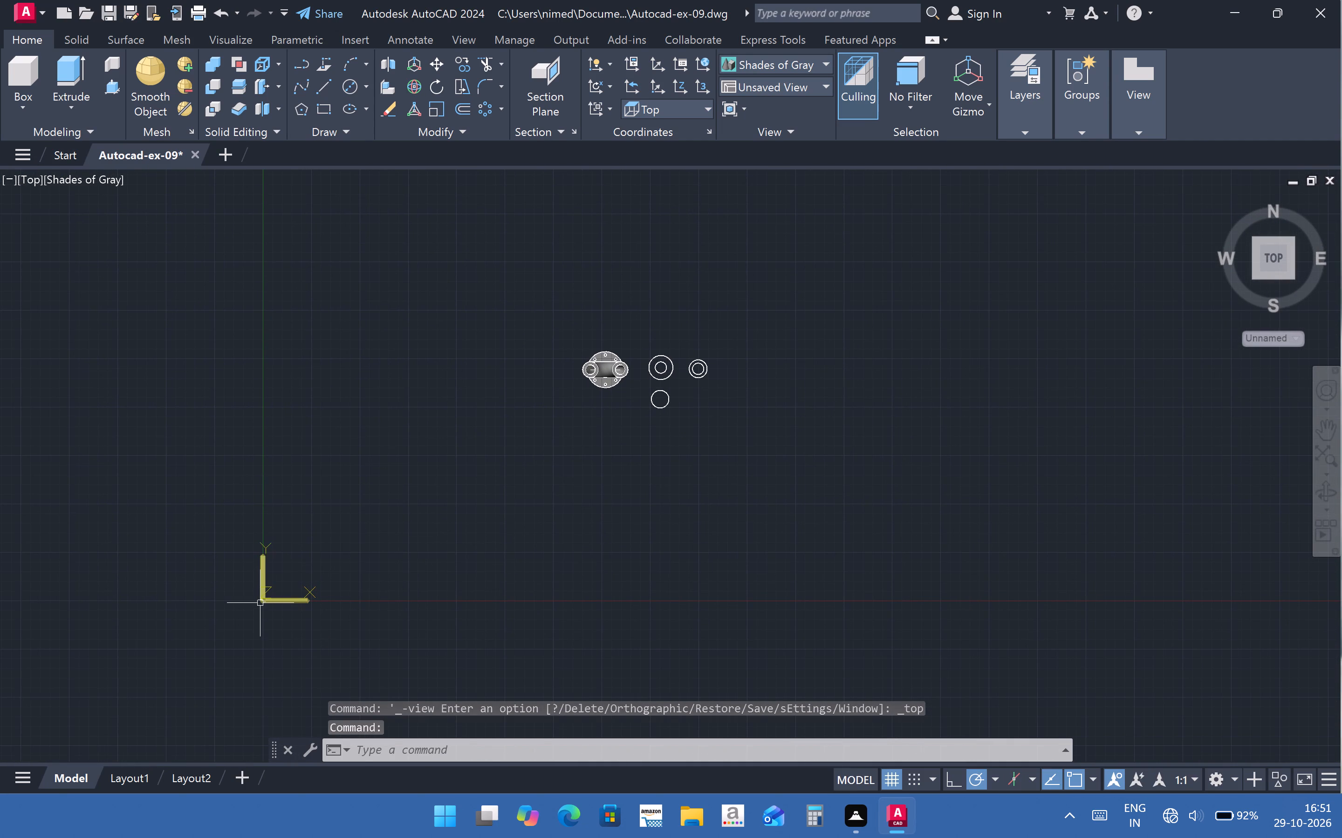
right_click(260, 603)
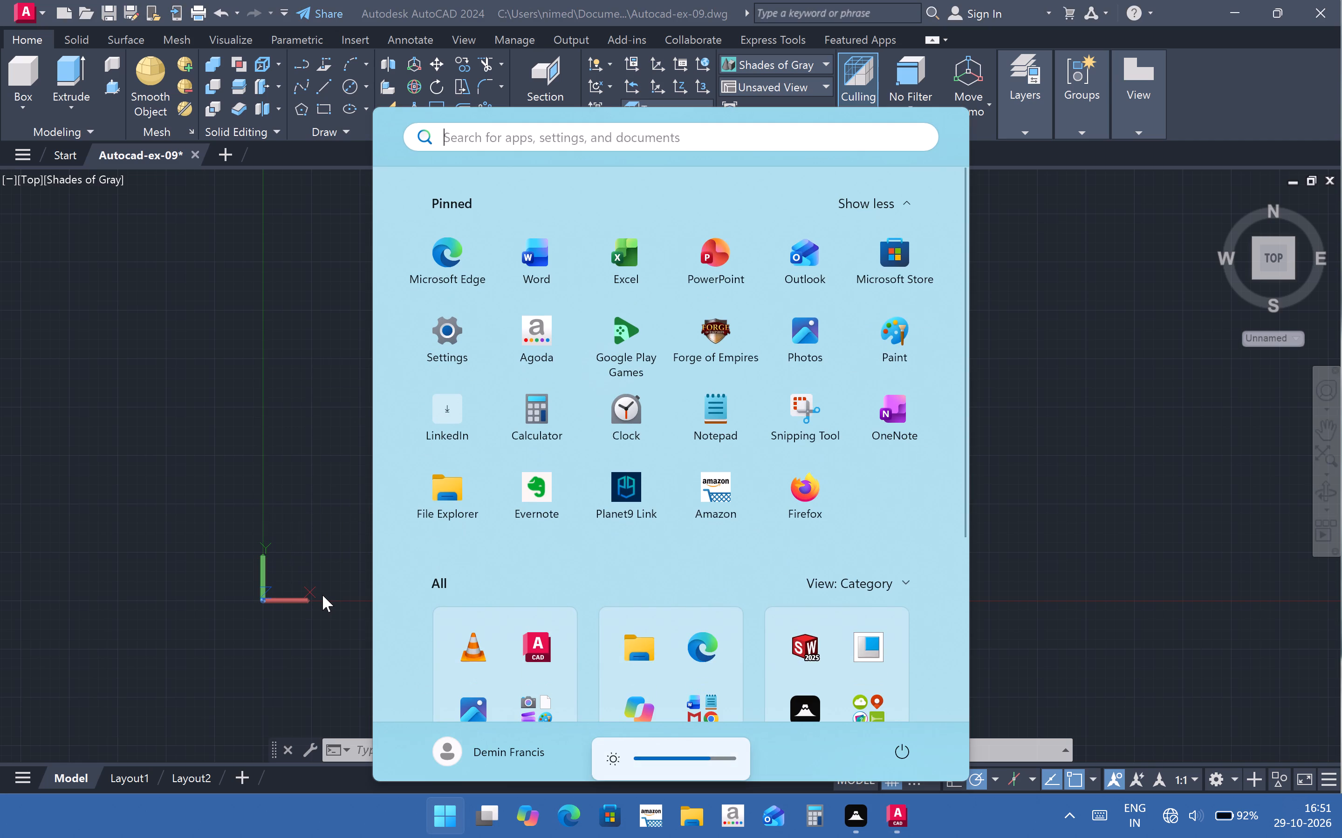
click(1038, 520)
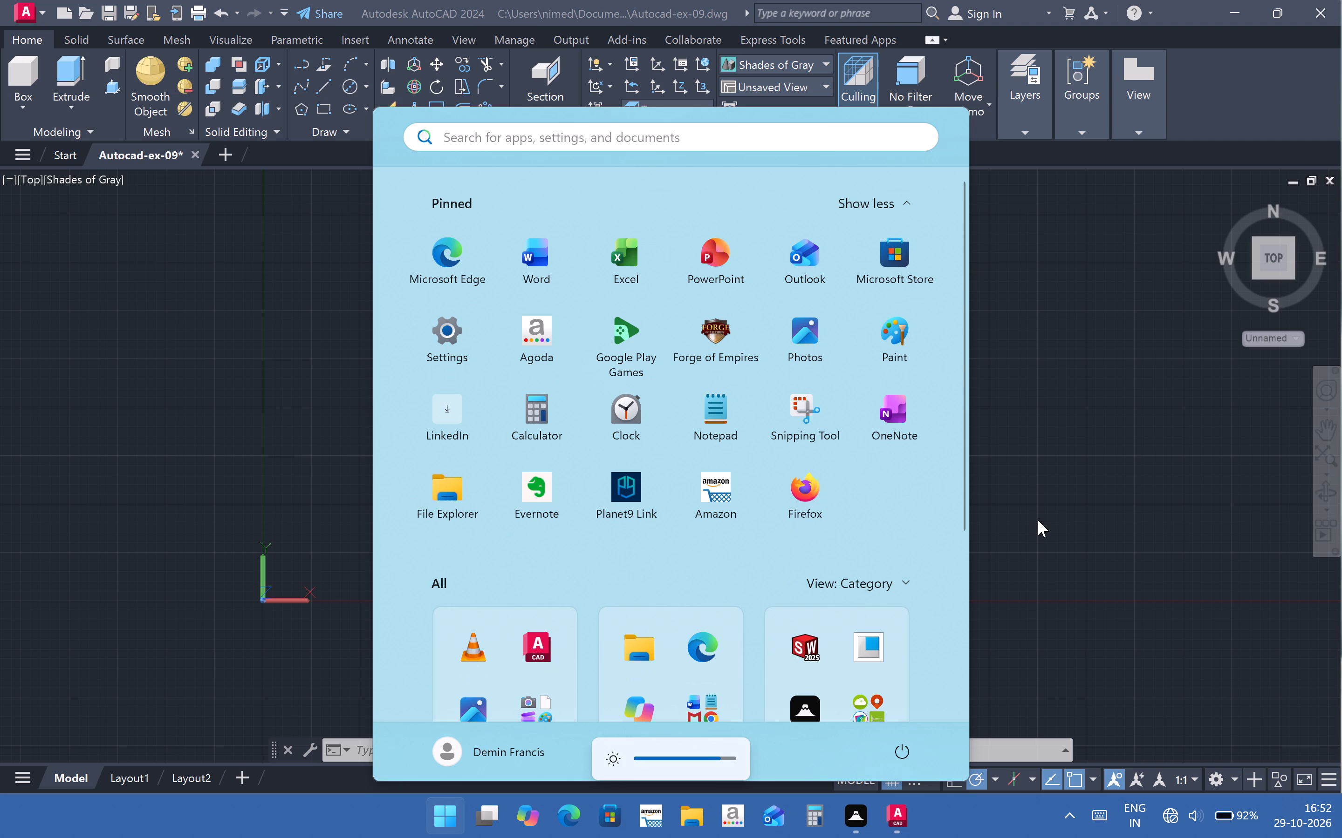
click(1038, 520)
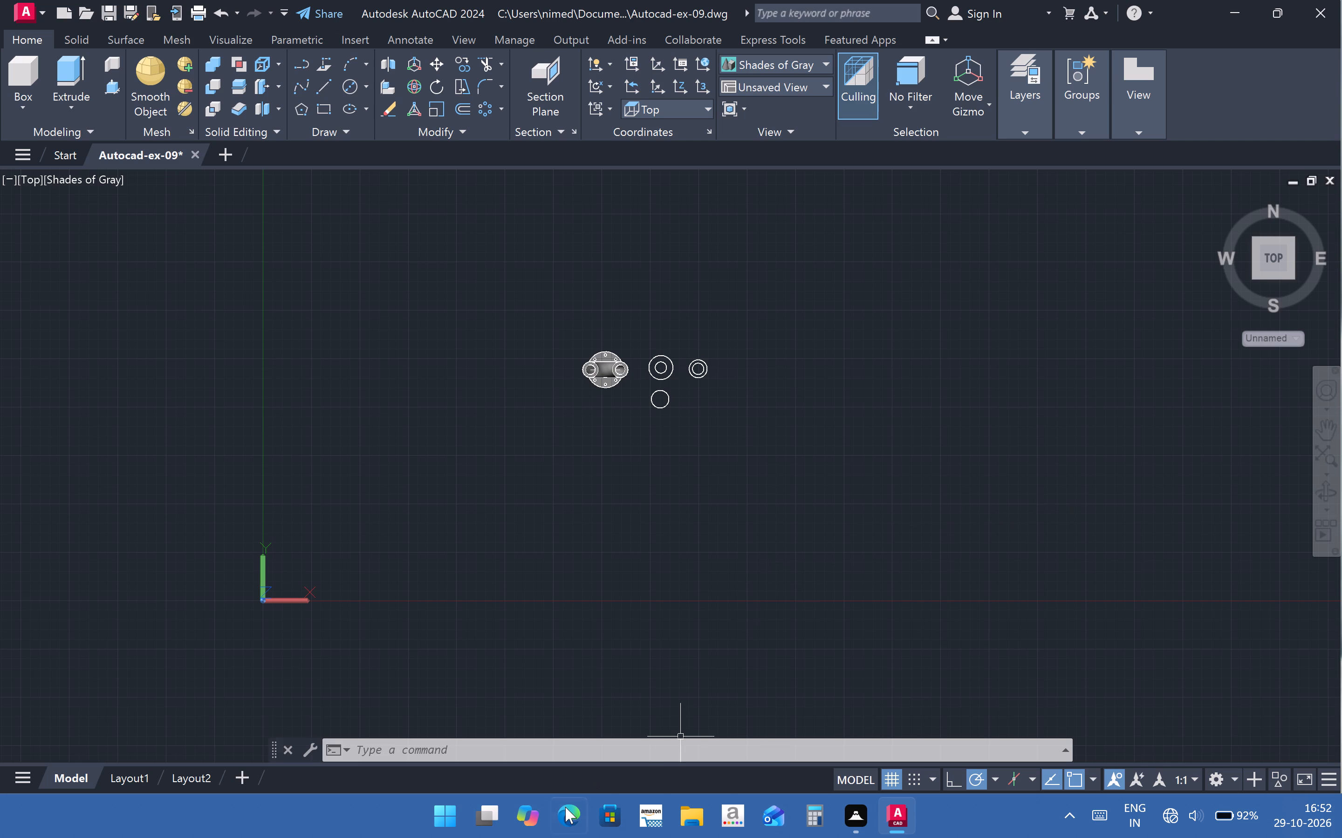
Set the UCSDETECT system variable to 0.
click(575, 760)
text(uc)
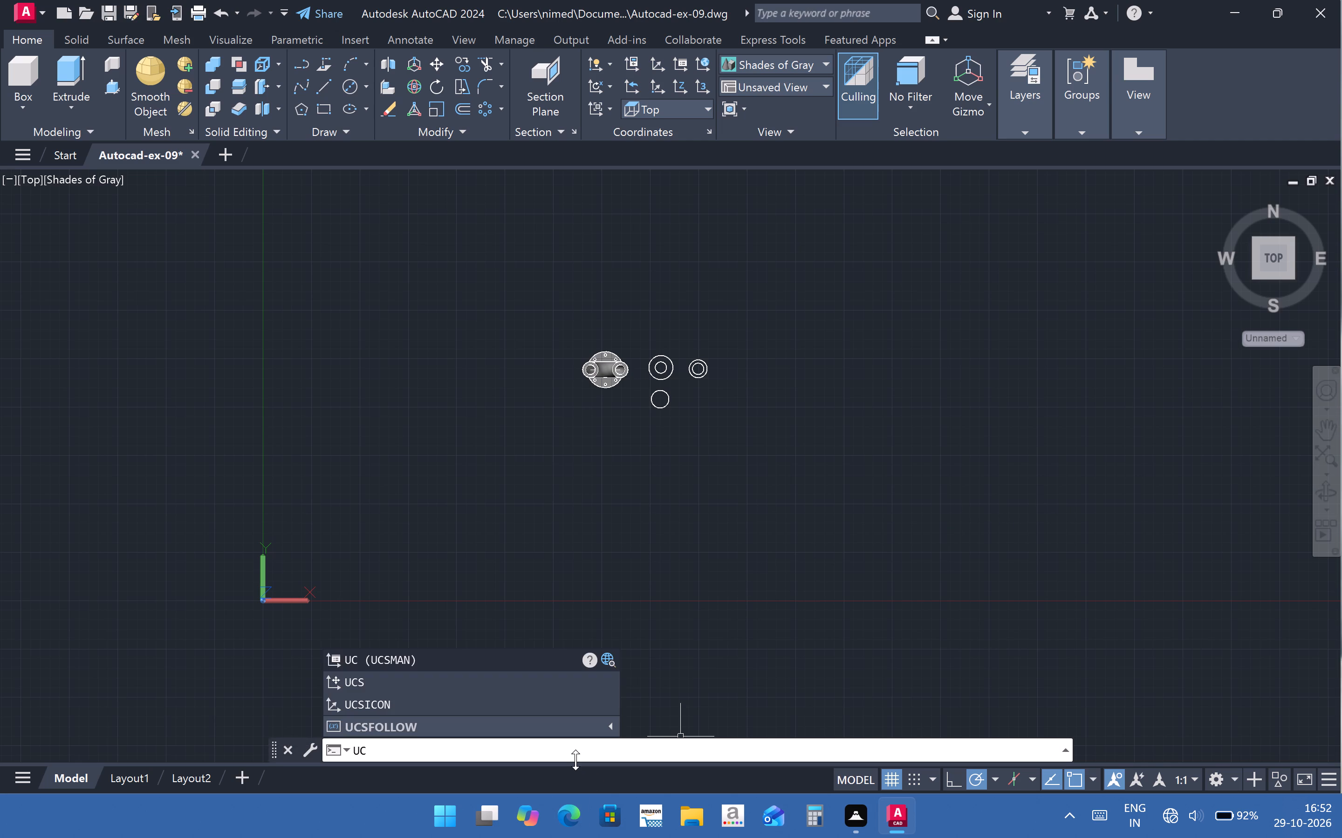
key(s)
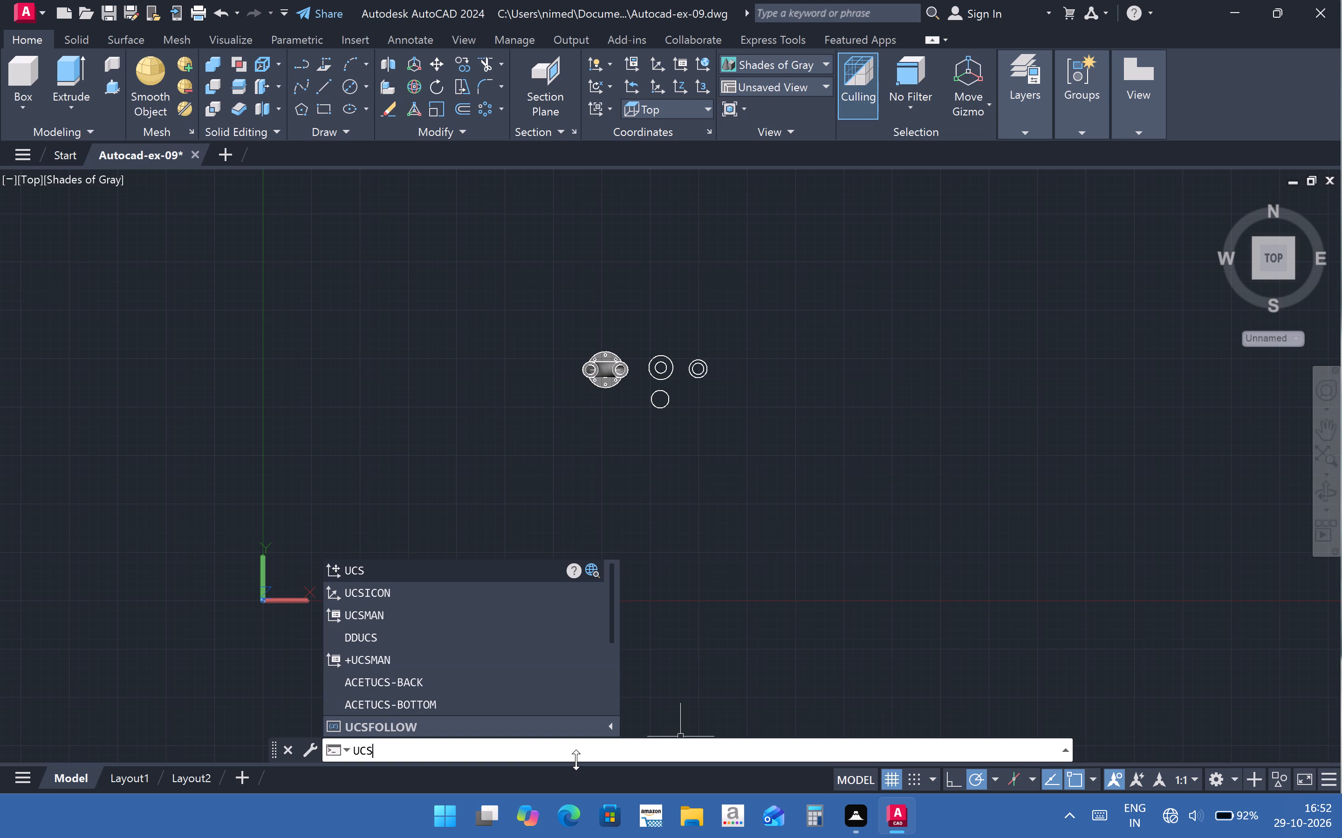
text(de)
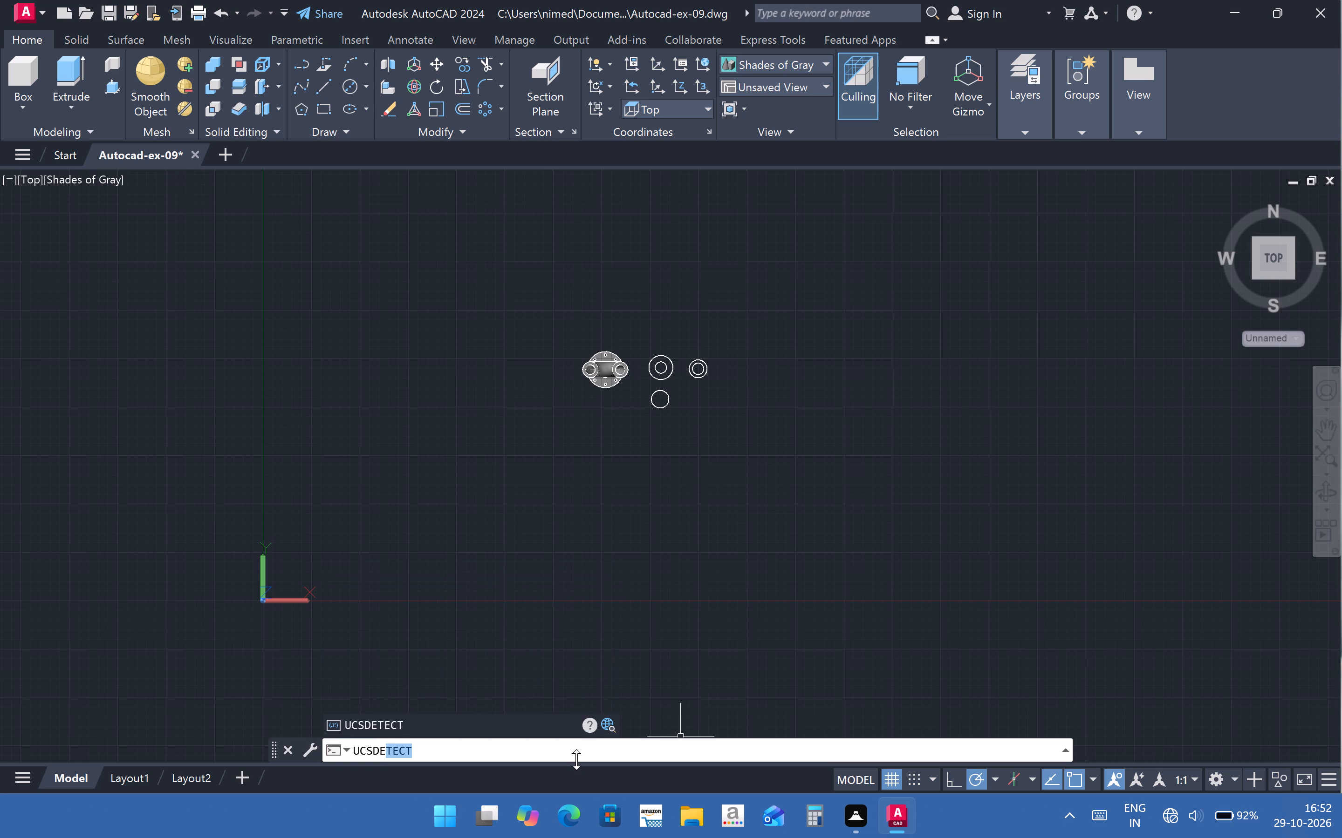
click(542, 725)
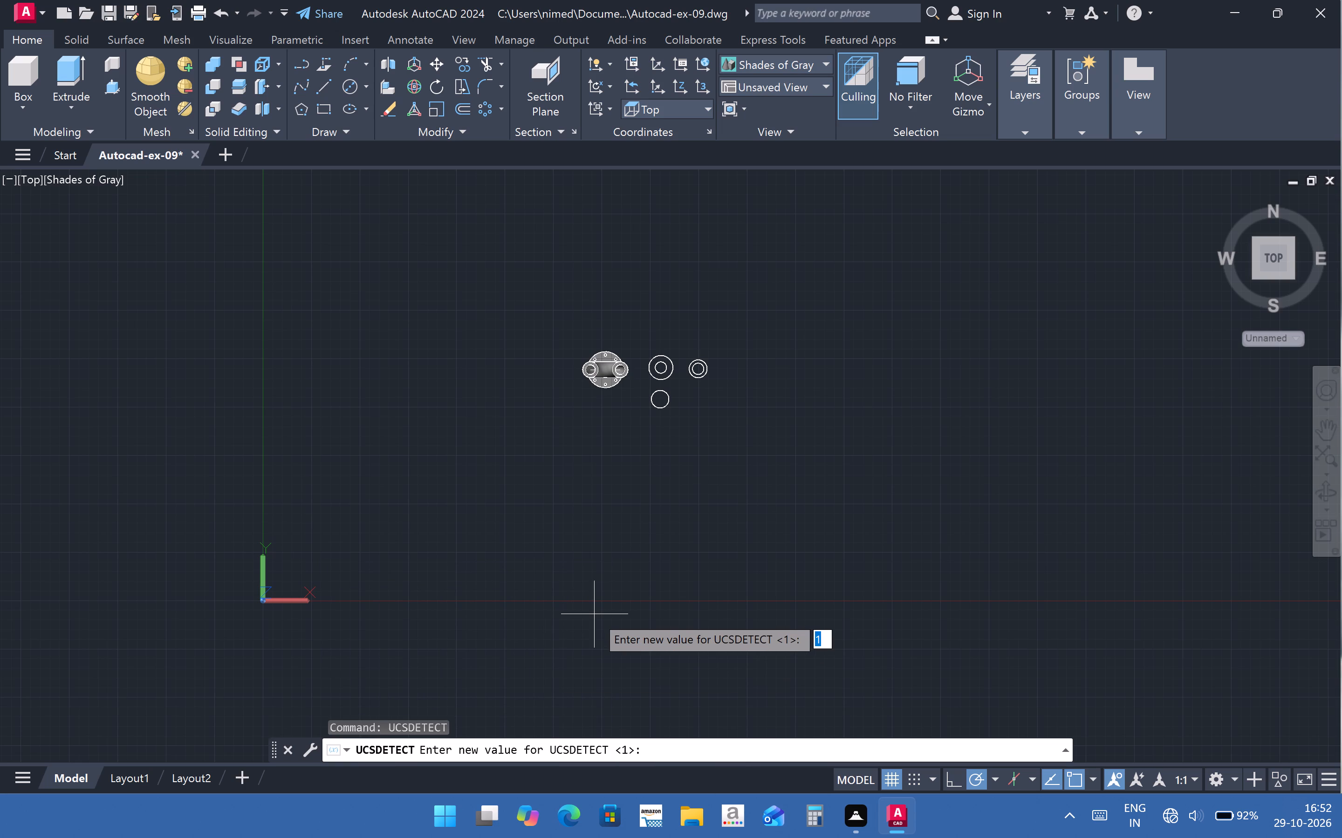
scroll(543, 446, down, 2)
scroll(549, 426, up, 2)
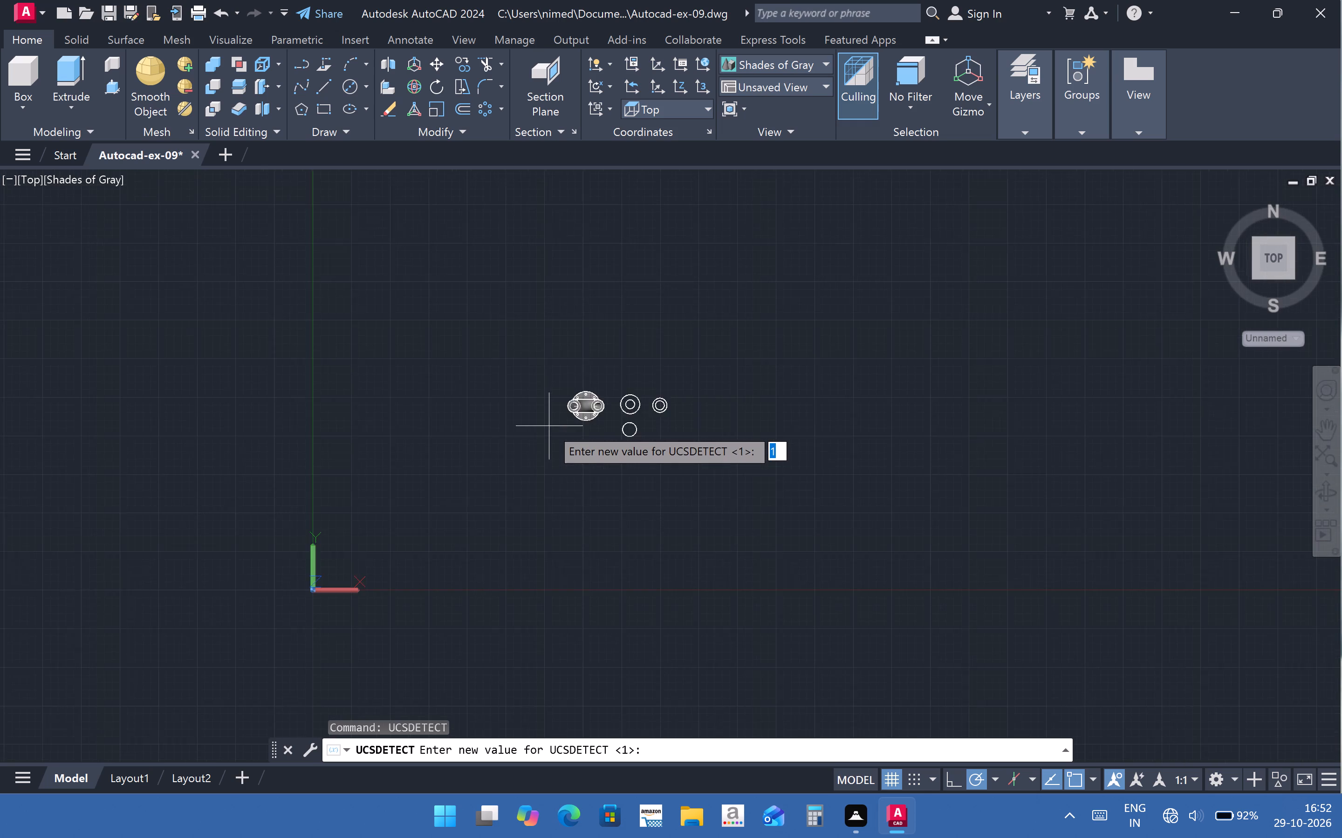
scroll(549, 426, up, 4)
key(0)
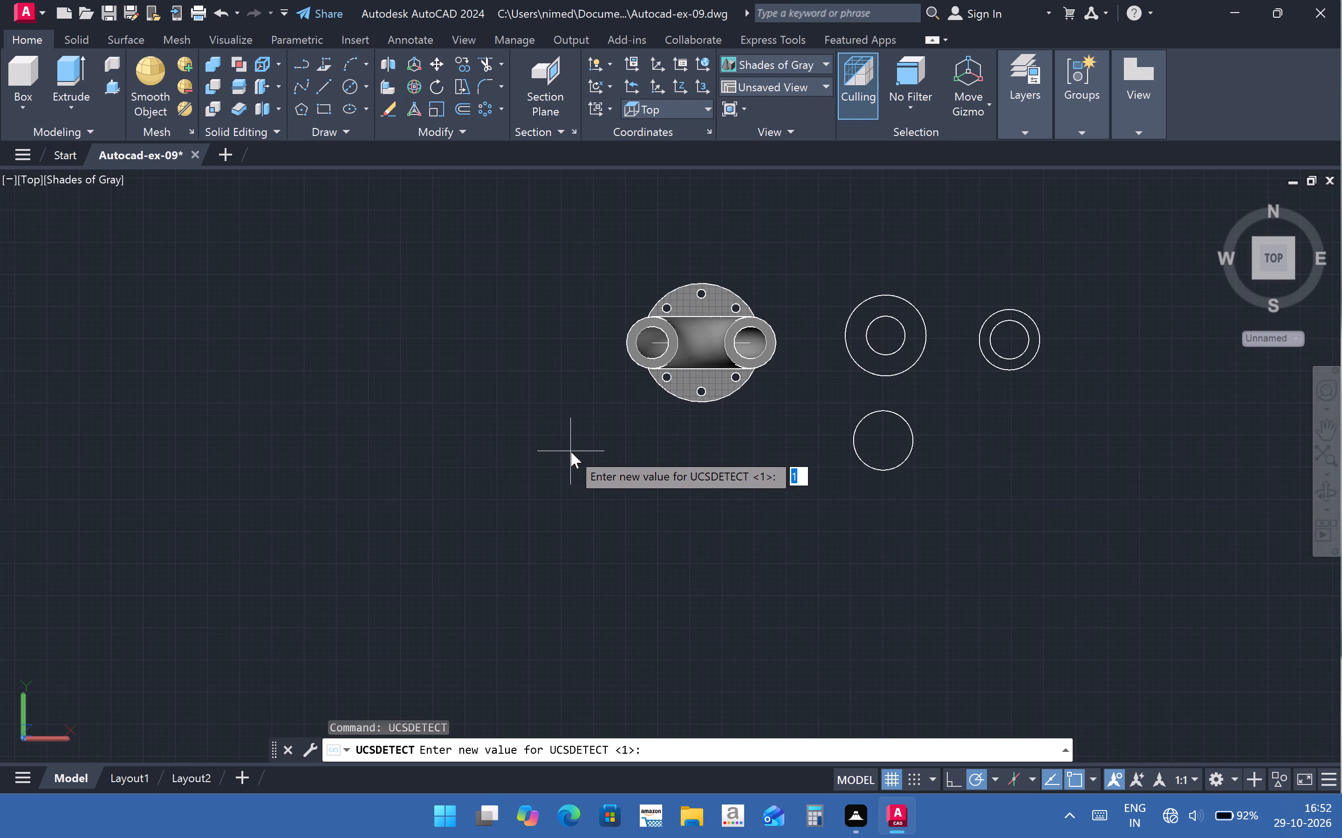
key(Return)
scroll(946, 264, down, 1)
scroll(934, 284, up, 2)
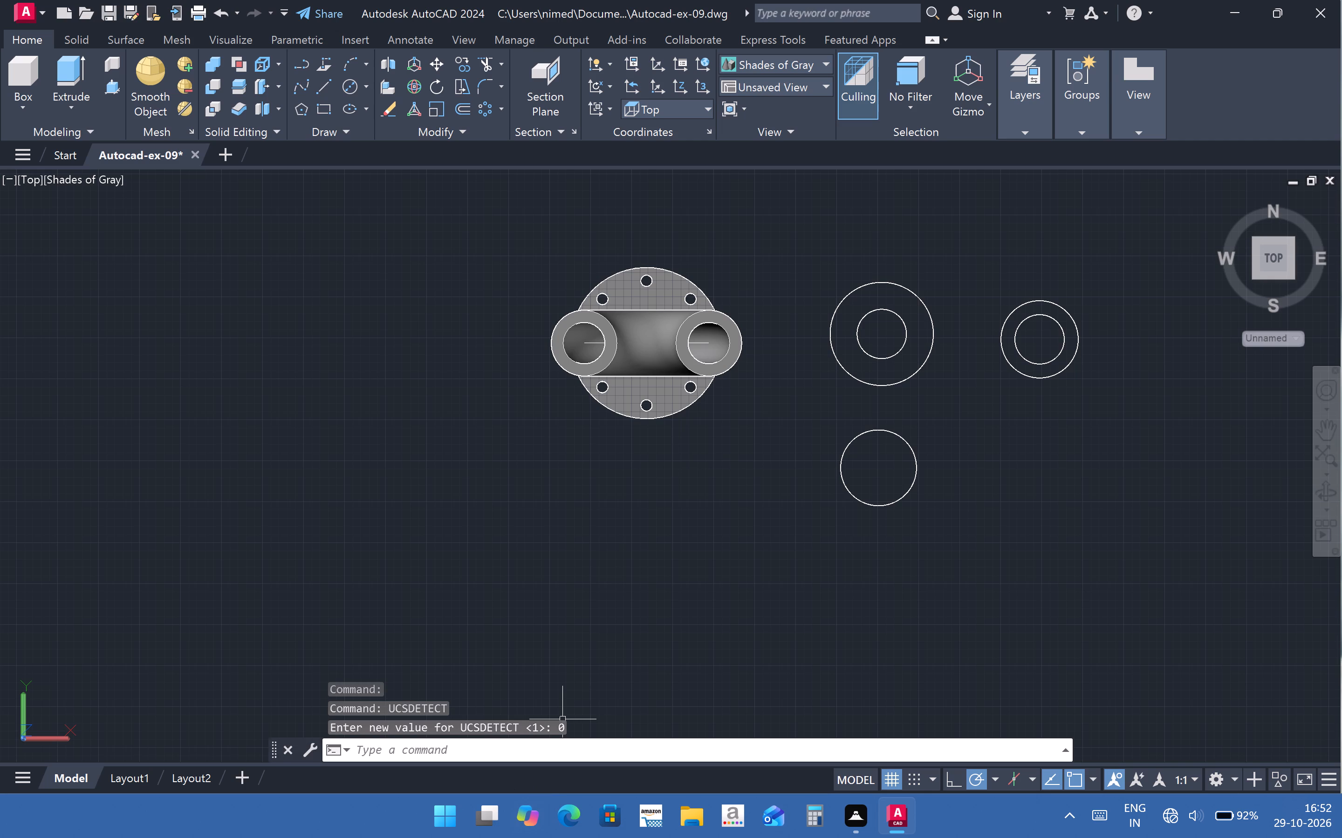
Switch the model view back to SW Isometric.
click(33, 185)
click(84, 345)
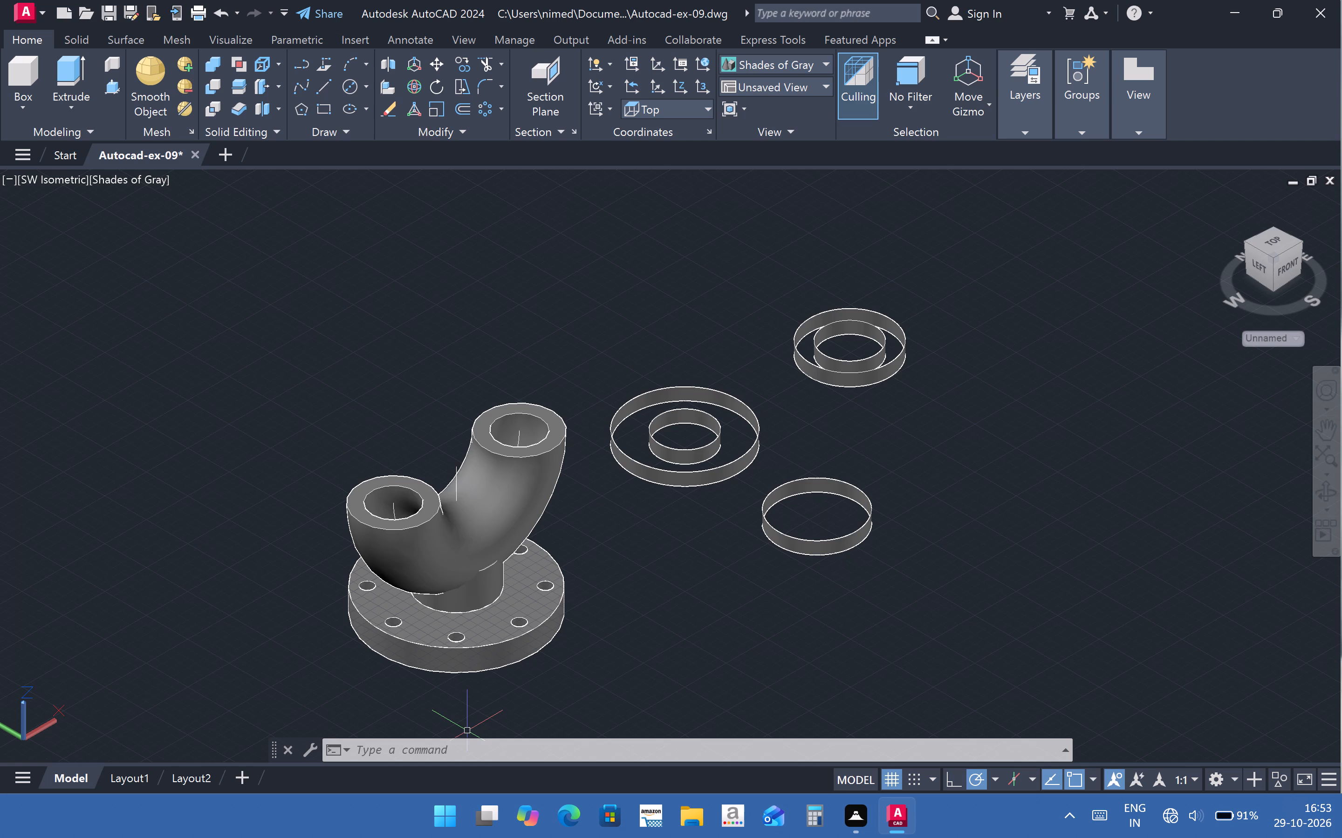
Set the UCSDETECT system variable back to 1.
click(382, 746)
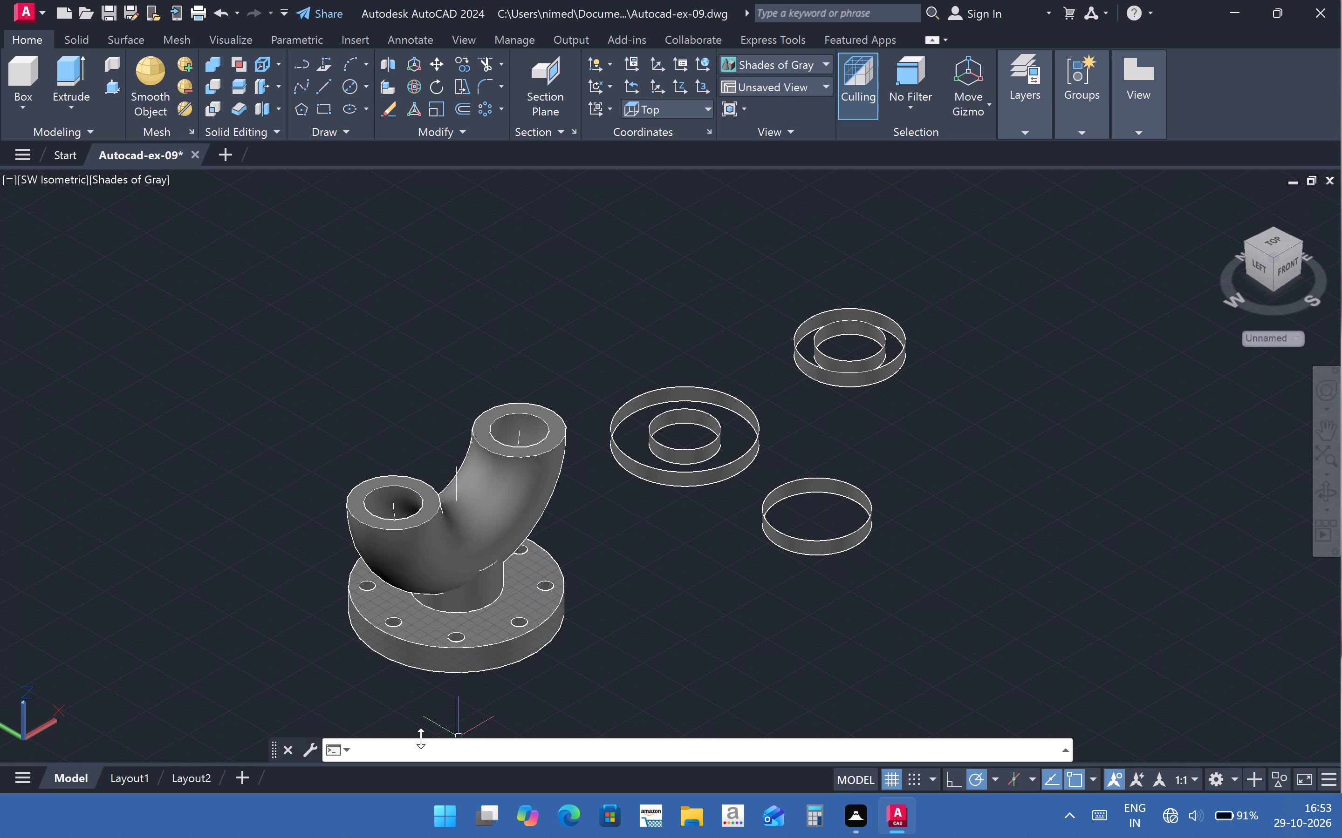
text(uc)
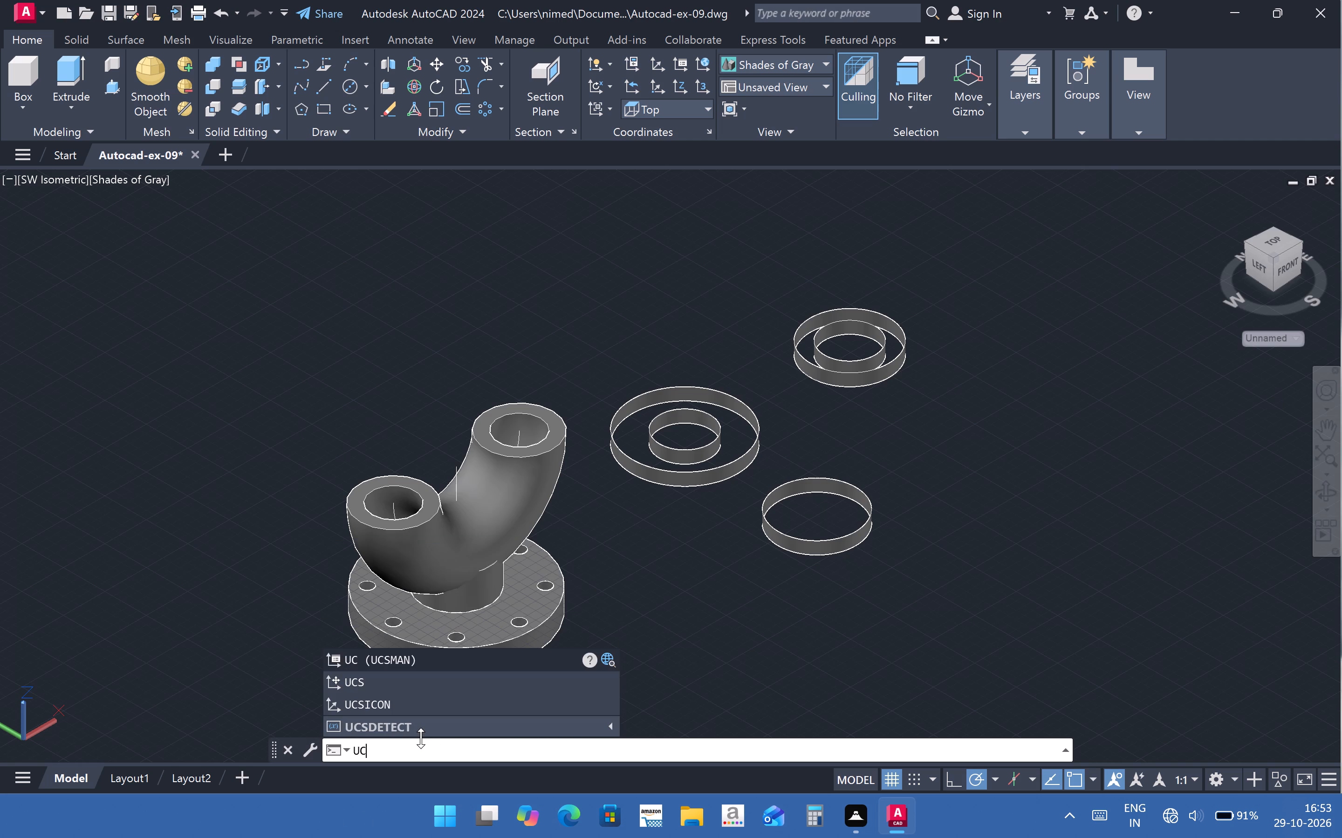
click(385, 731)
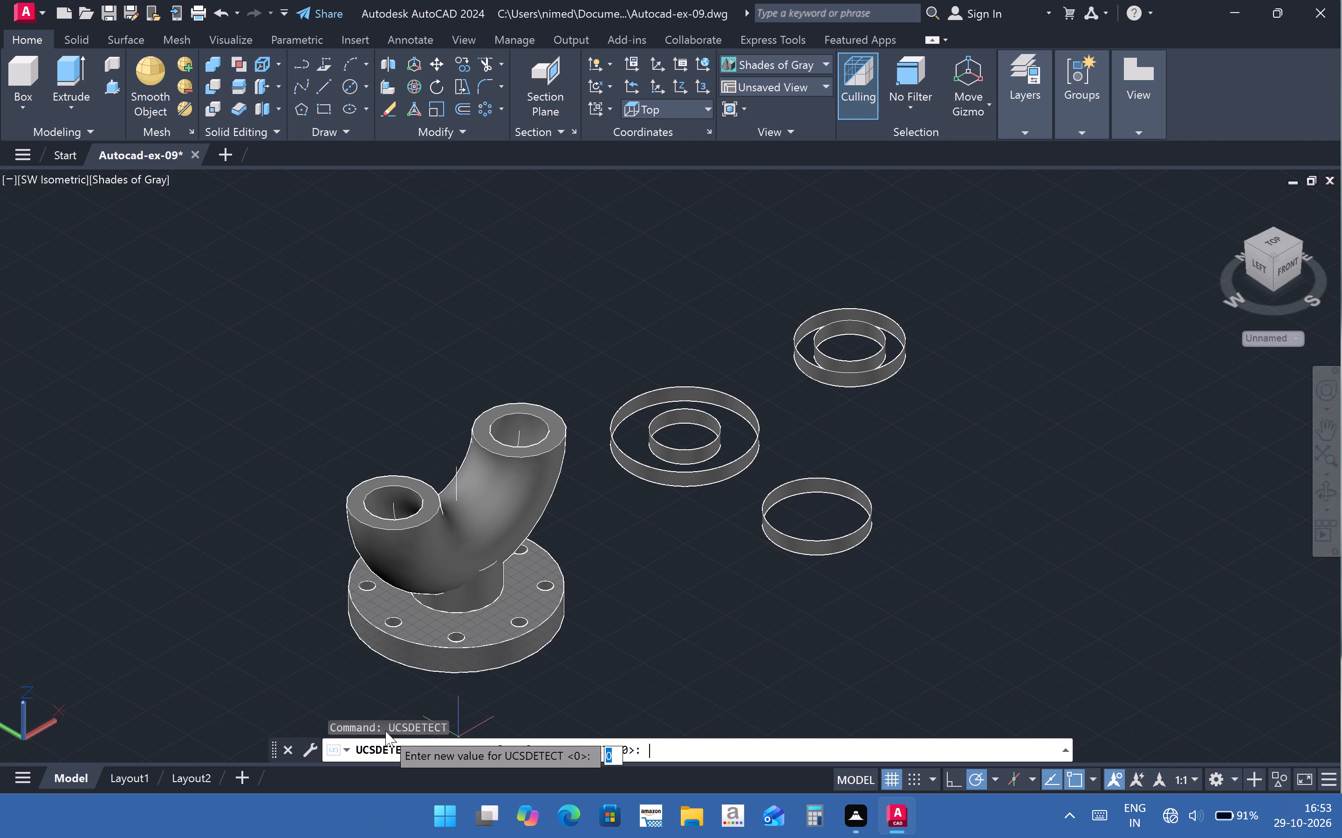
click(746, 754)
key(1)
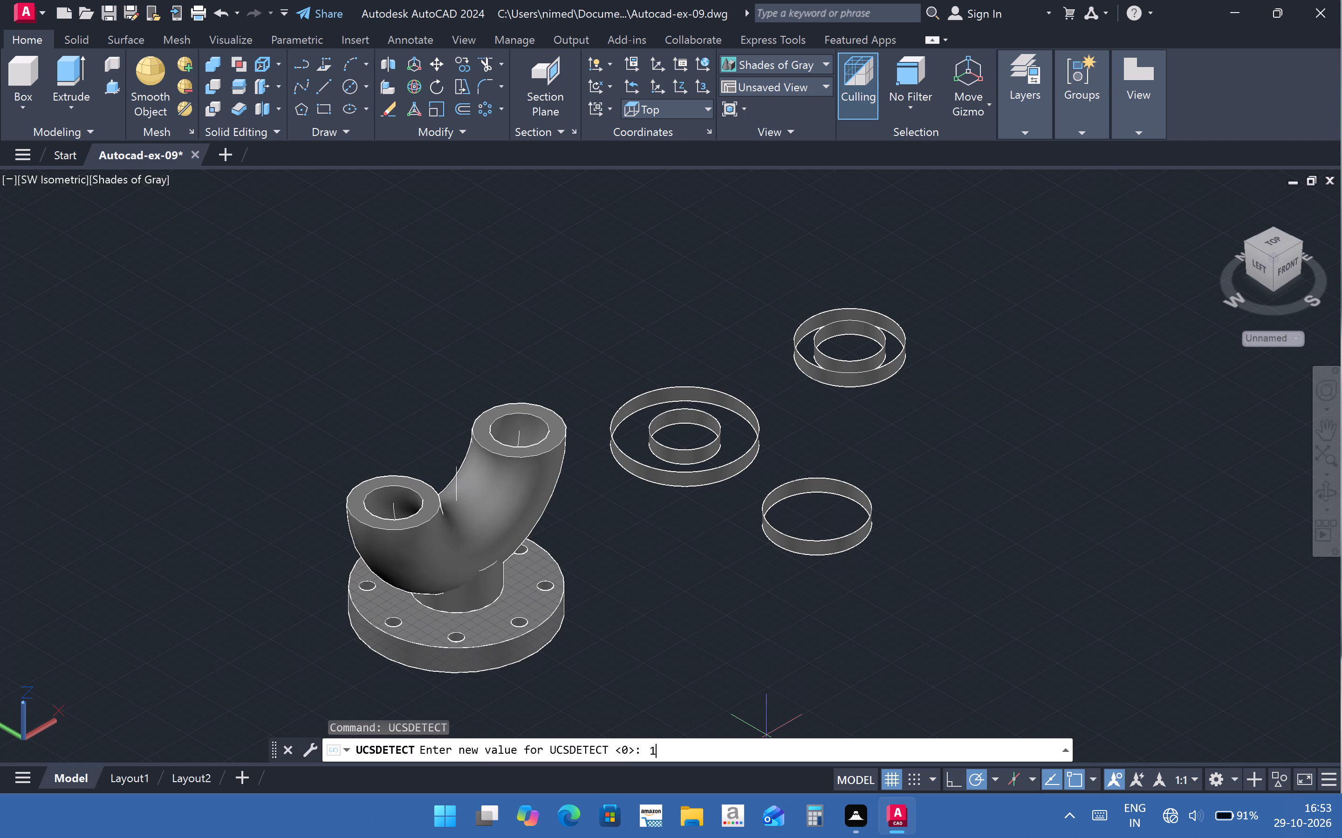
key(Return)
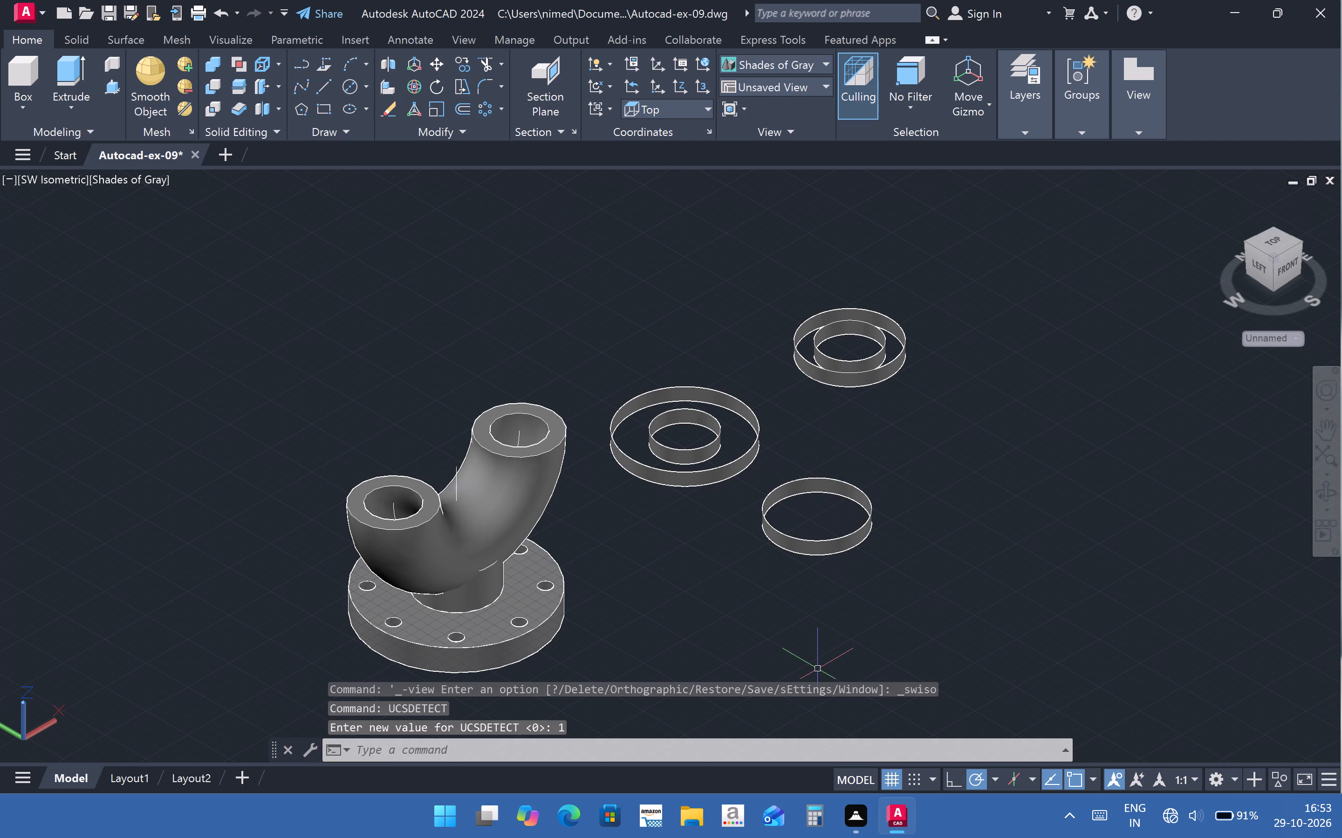
Draw a freehand circle about 70 in diameter in the empty space beyond the single large circle and the ring pairs.
click(347, 92)
click(947, 442)
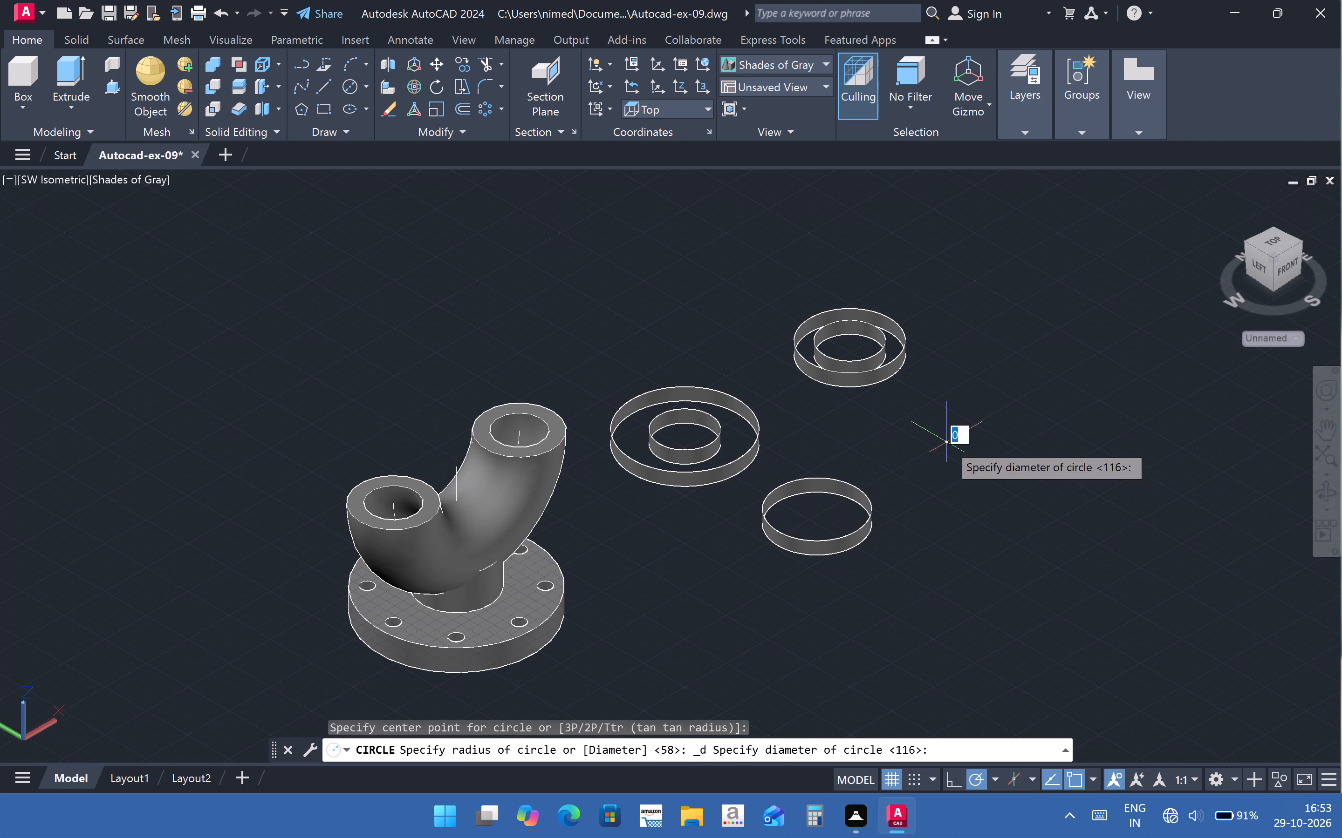
click(991, 414)
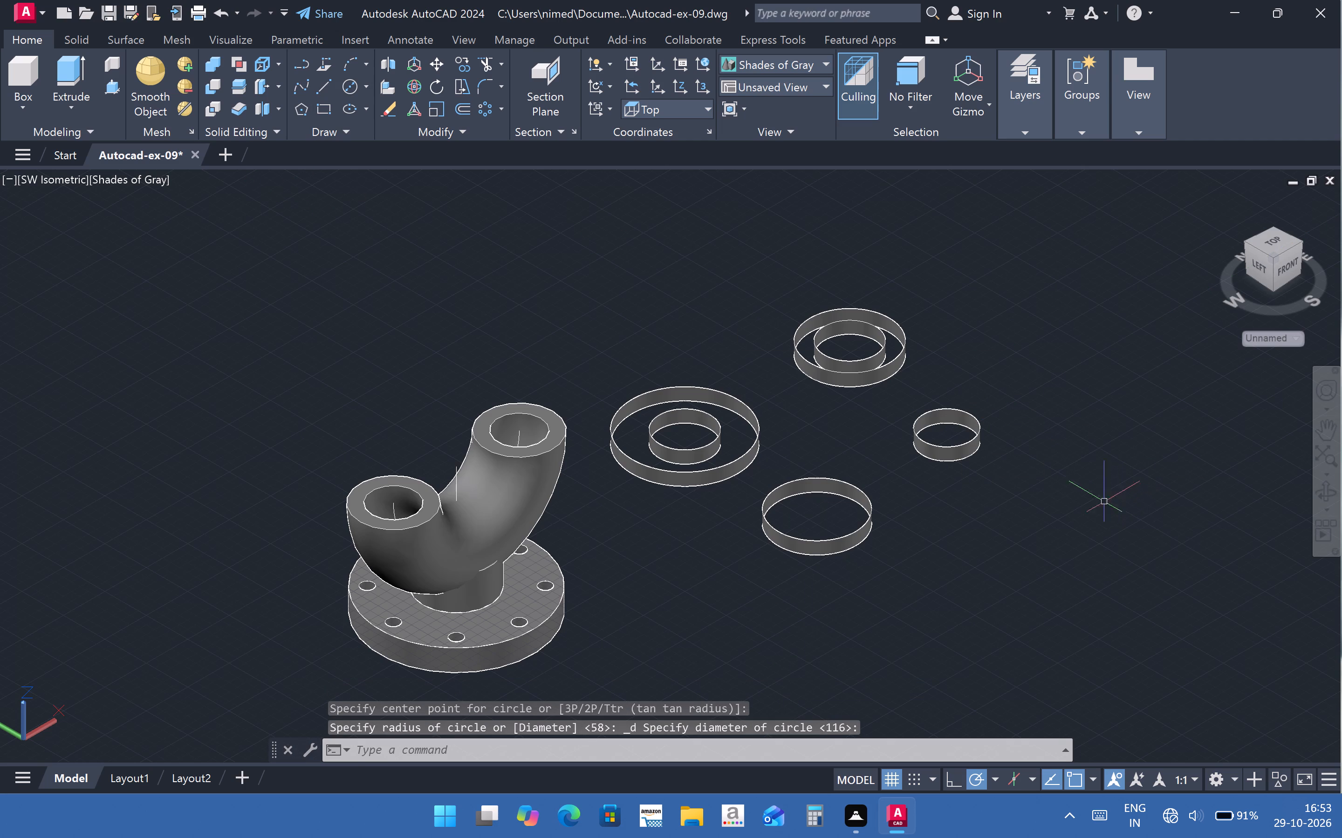
click(1019, 497)
click(1057, 461)
click(1057, 461)
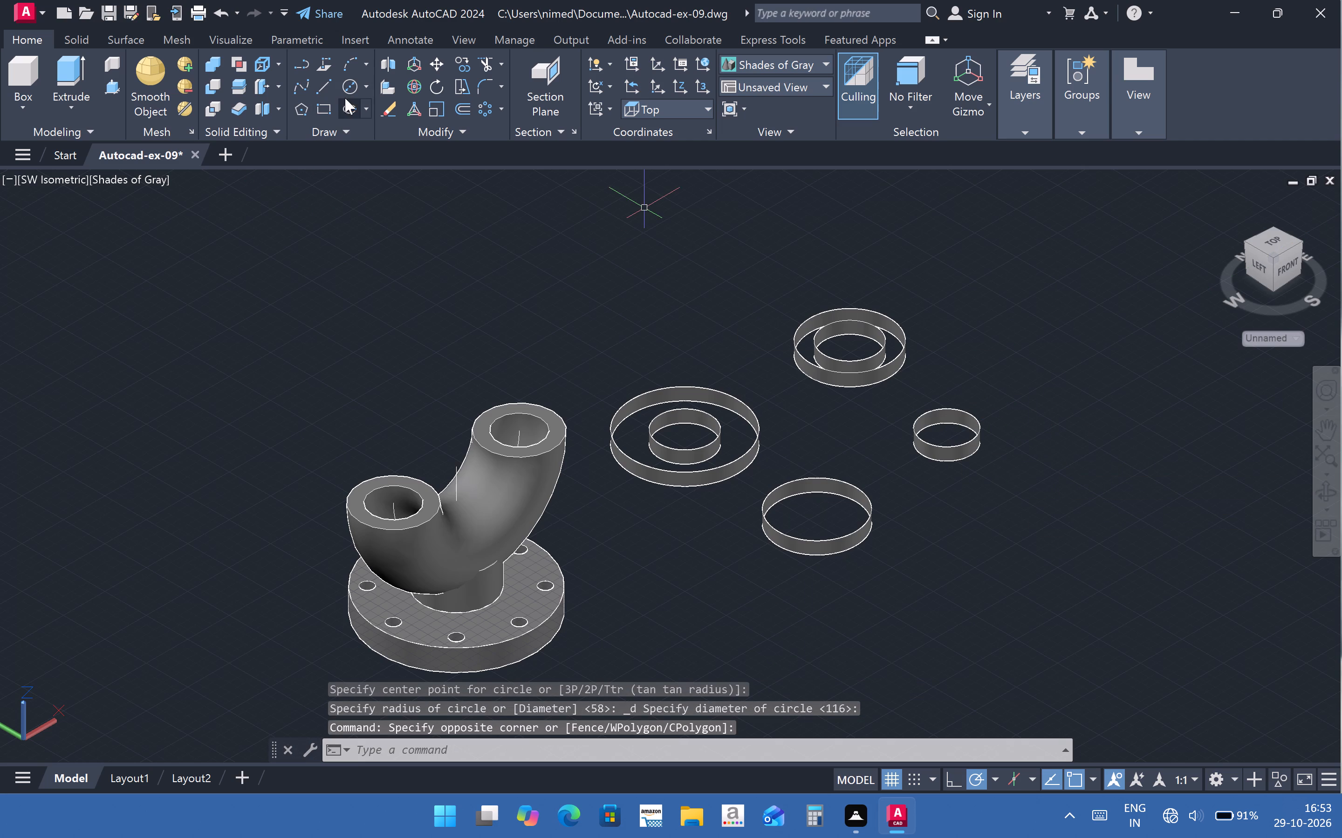
Draw a circle of diameter 1 in the empty space on the near side of the diameter 70 circle.
click(356, 80)
click(983, 558)
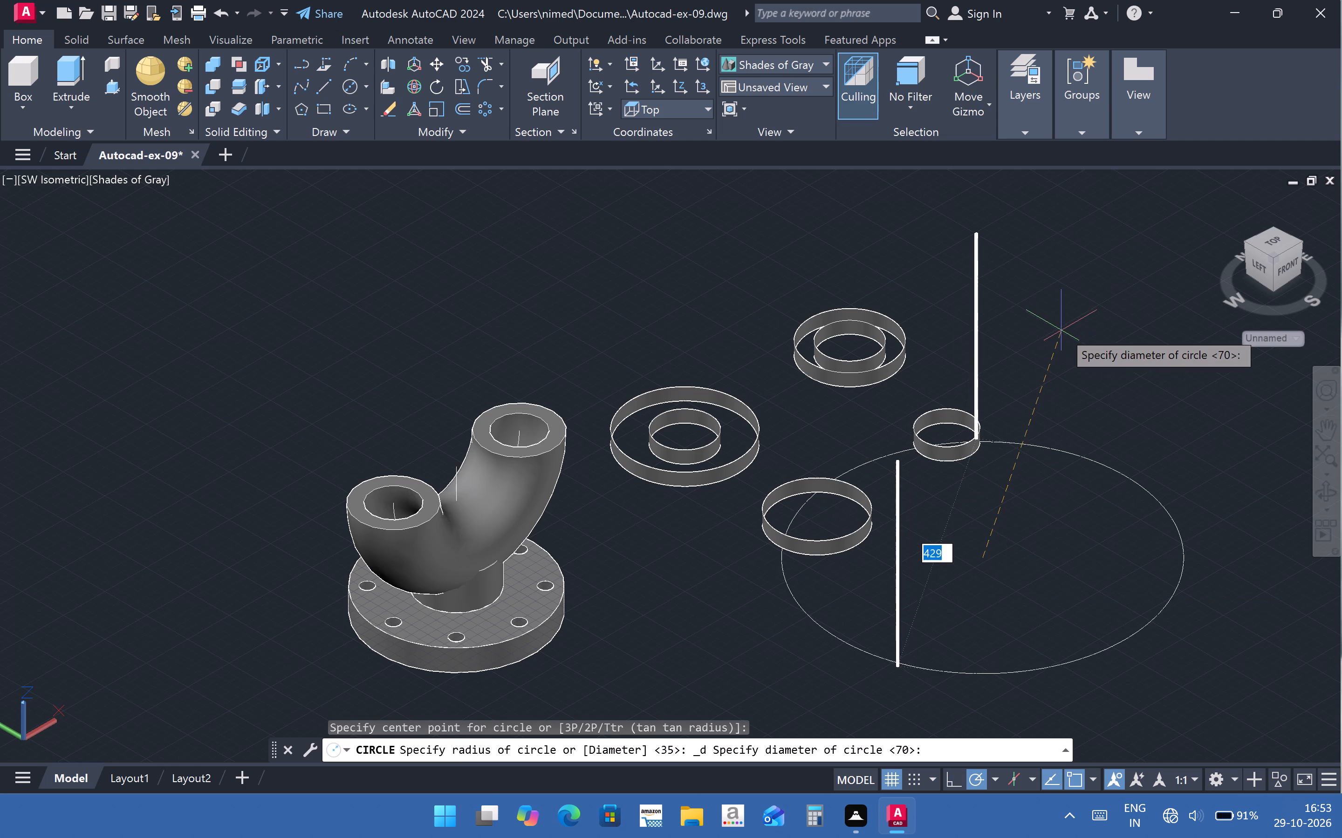
key(1)
key(Return)
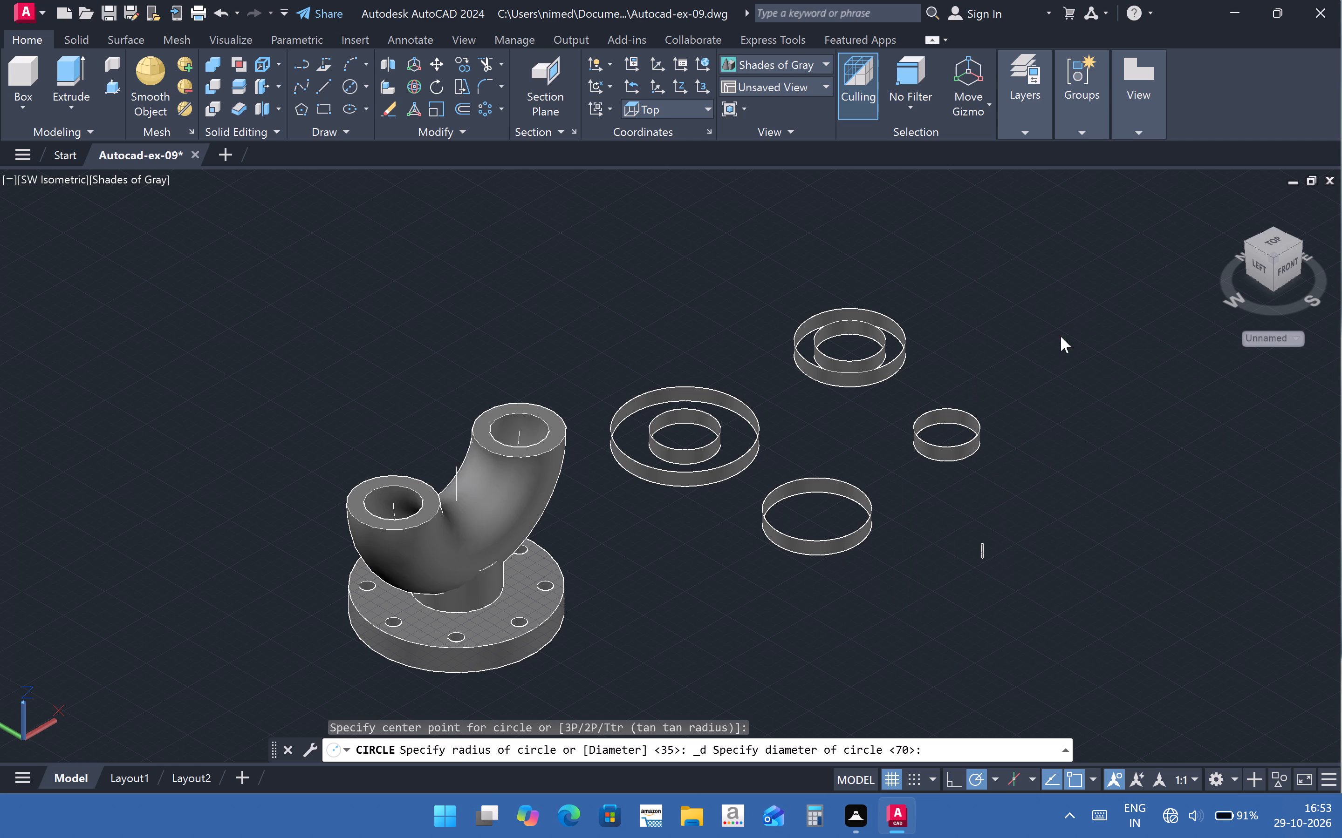
Presspull the single diameter 116 circle downward into a tall cylinder of freehand height.
scroll(1025, 530, down, 2)
scroll(950, 519, up, 1)
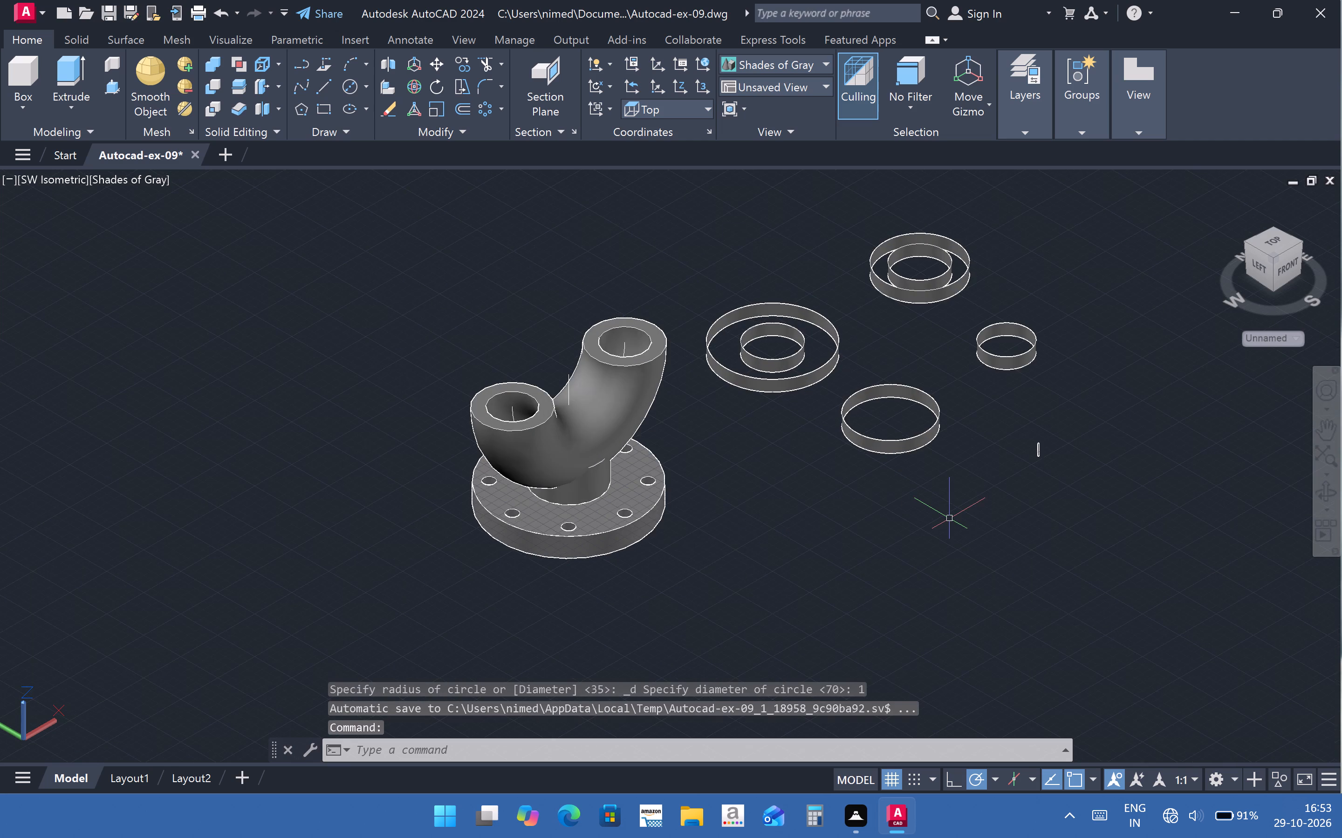
scroll(950, 519, down, 2)
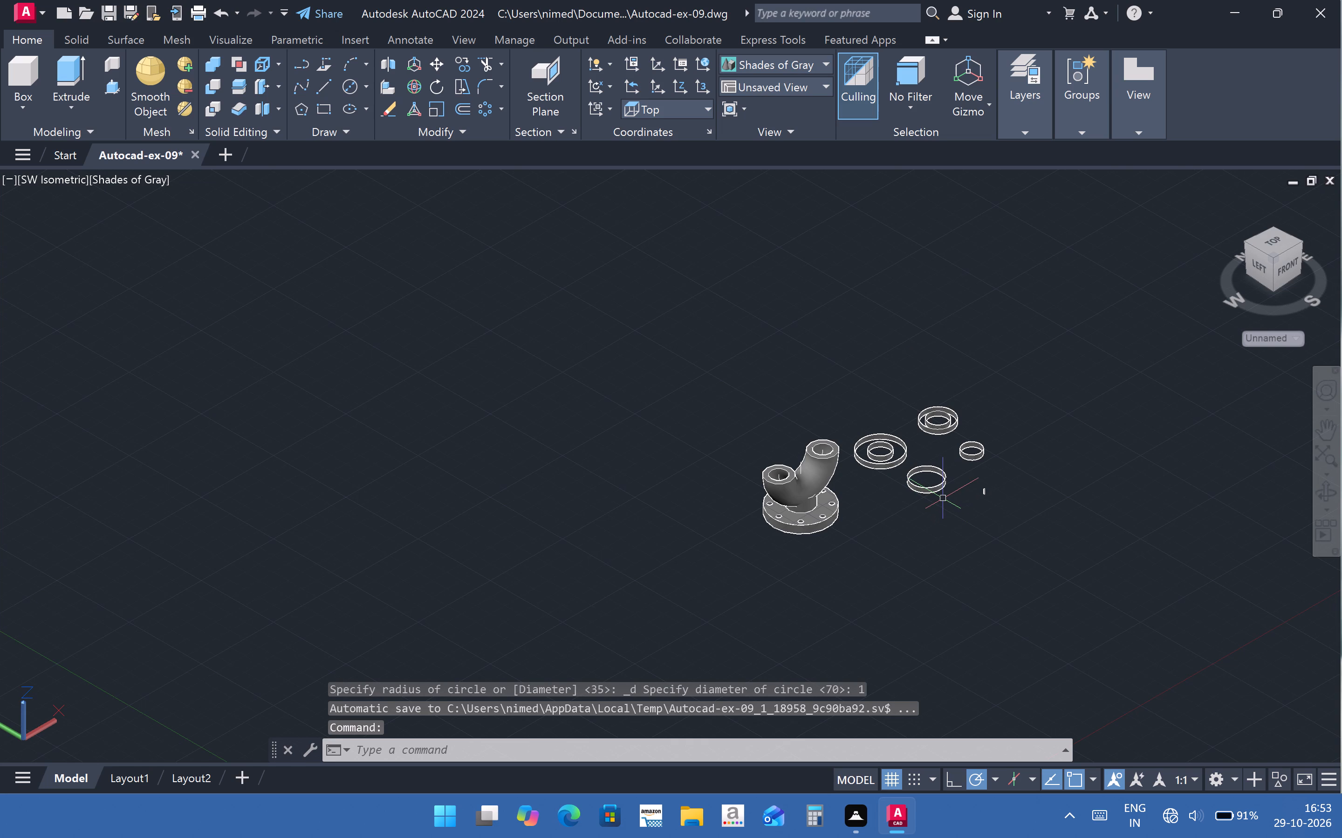
scroll(1009, 506, up, 1)
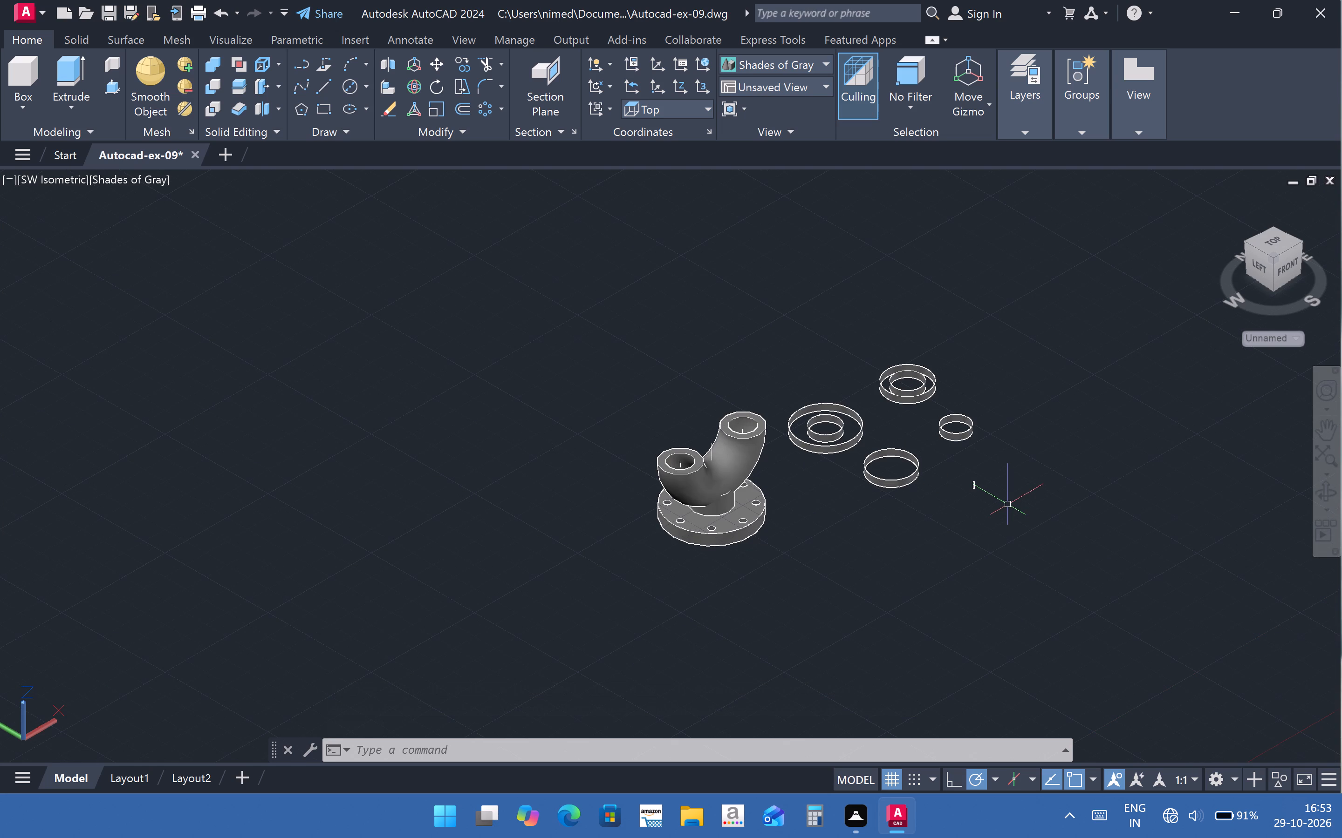
scroll(1008, 505, up, 2)
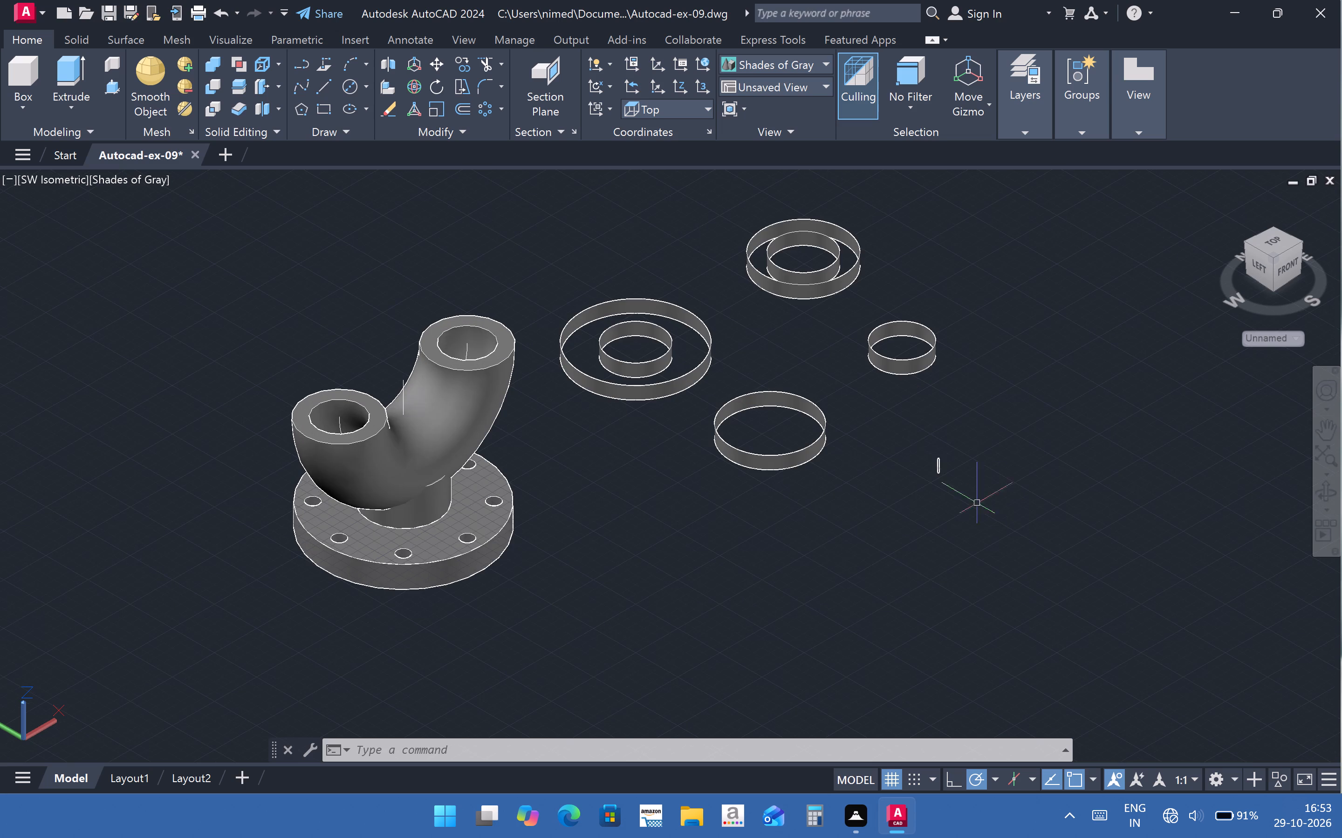
click(104, 85)
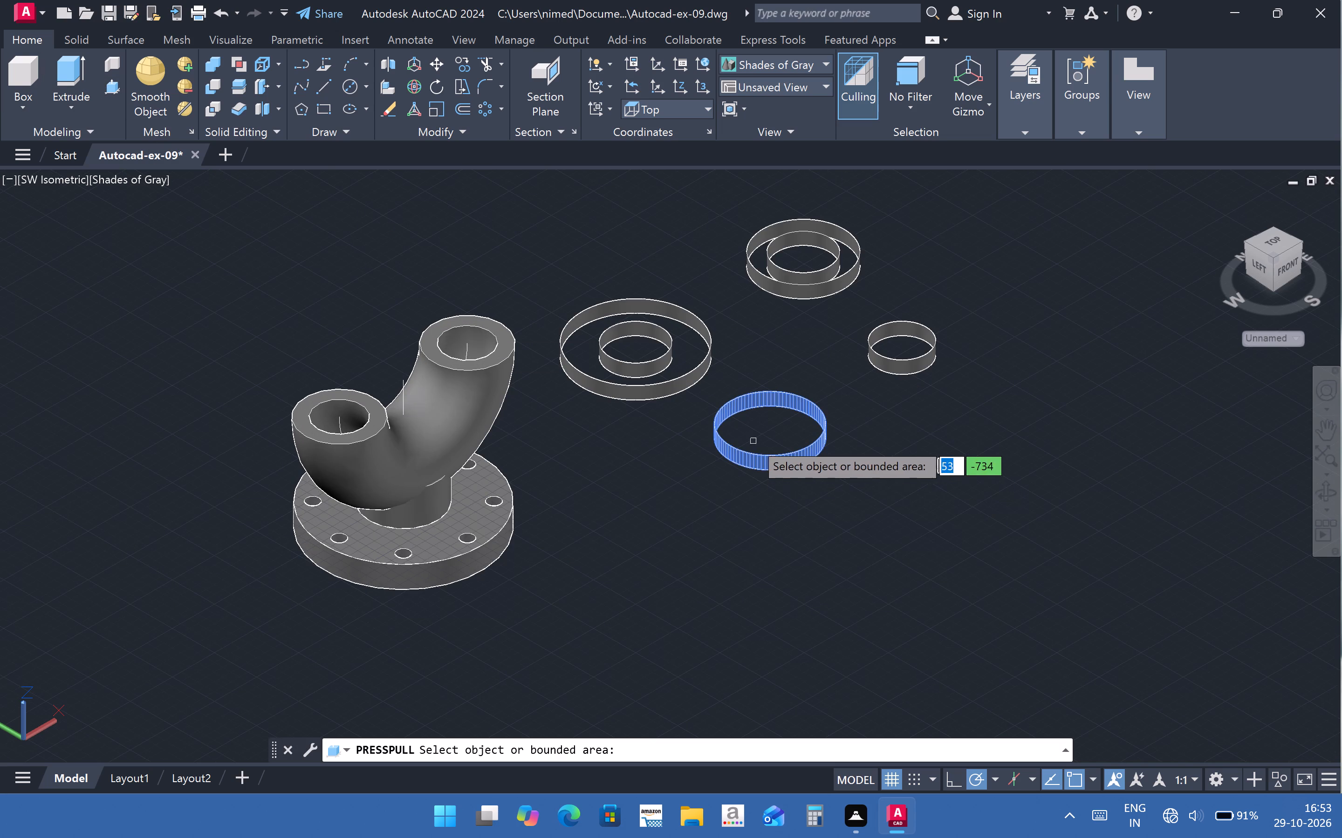
drag(769, 457, 772, 491)
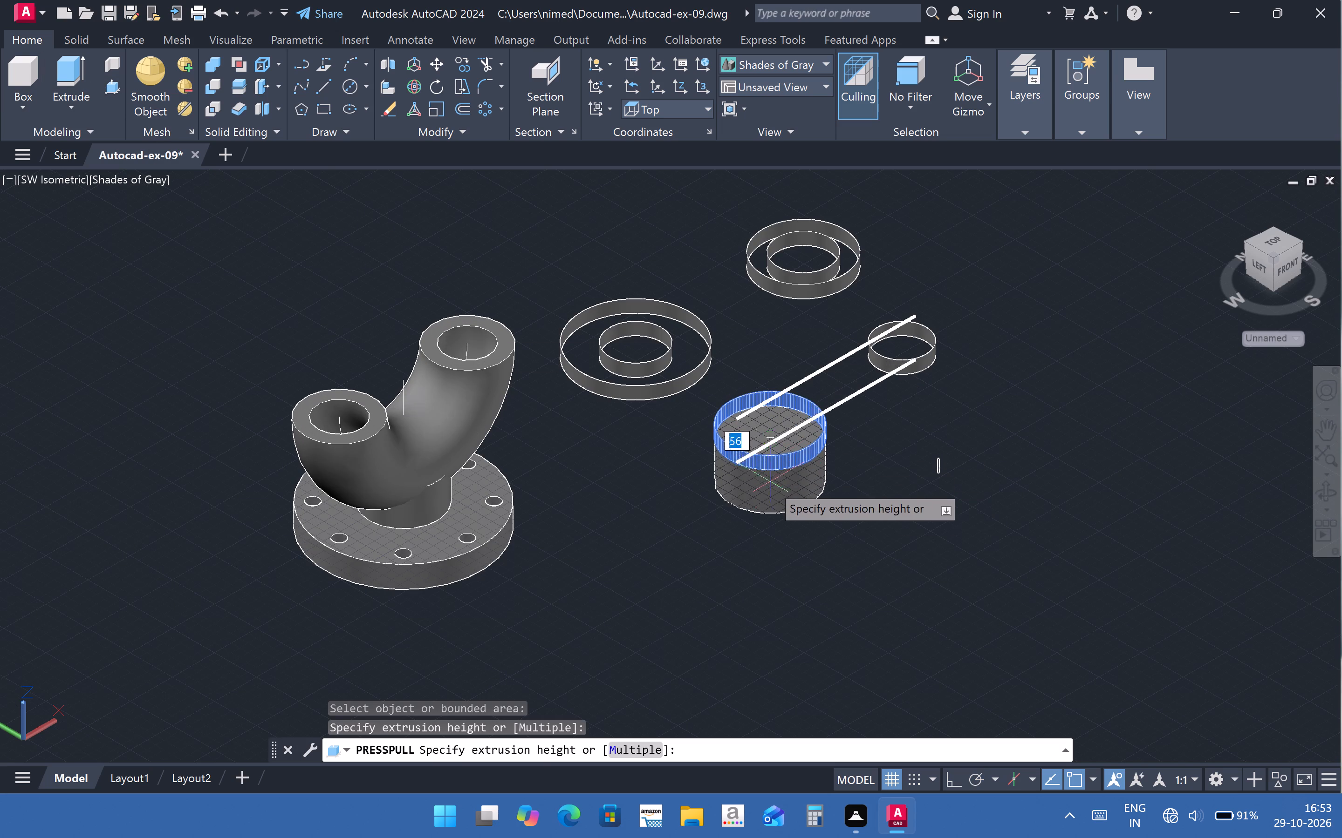
drag(772, 491, 804, 345)
click(877, 565)
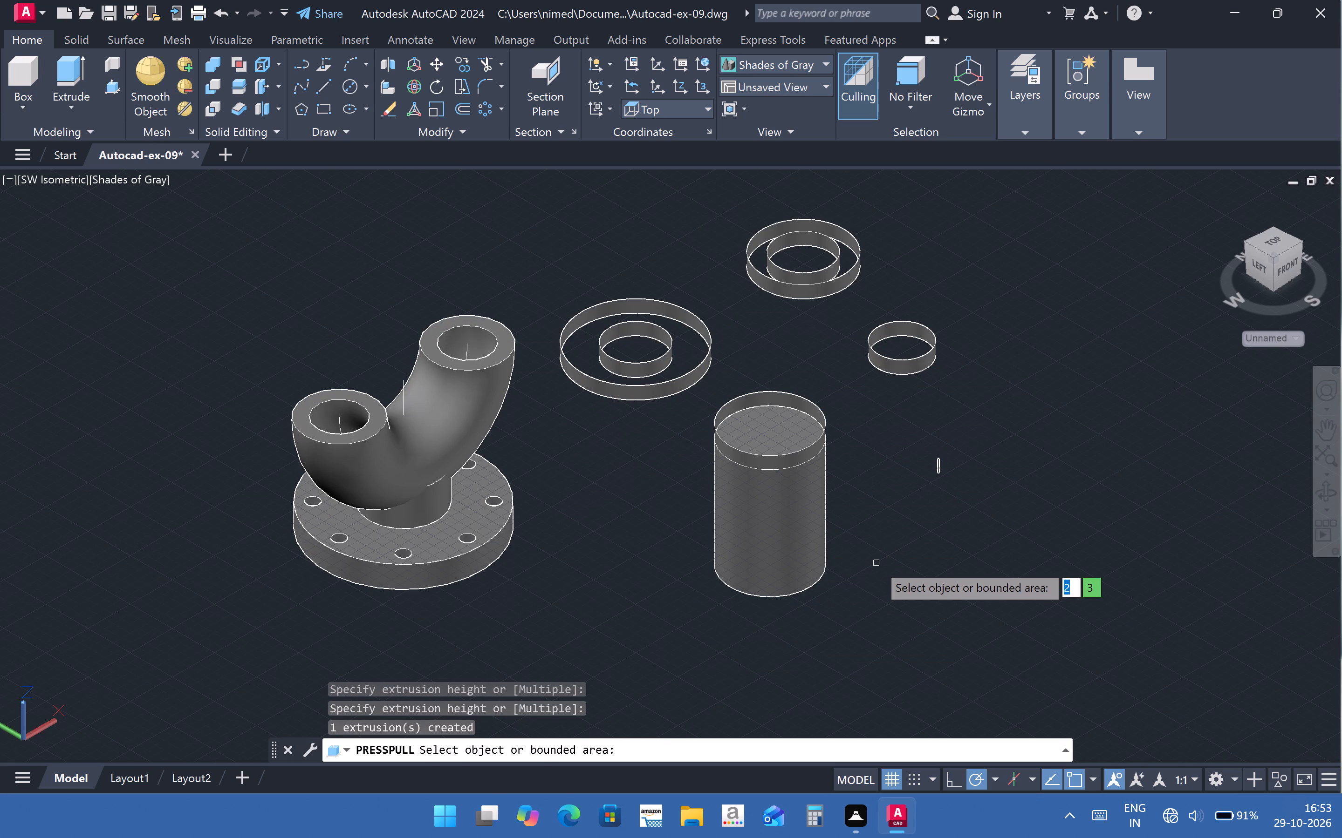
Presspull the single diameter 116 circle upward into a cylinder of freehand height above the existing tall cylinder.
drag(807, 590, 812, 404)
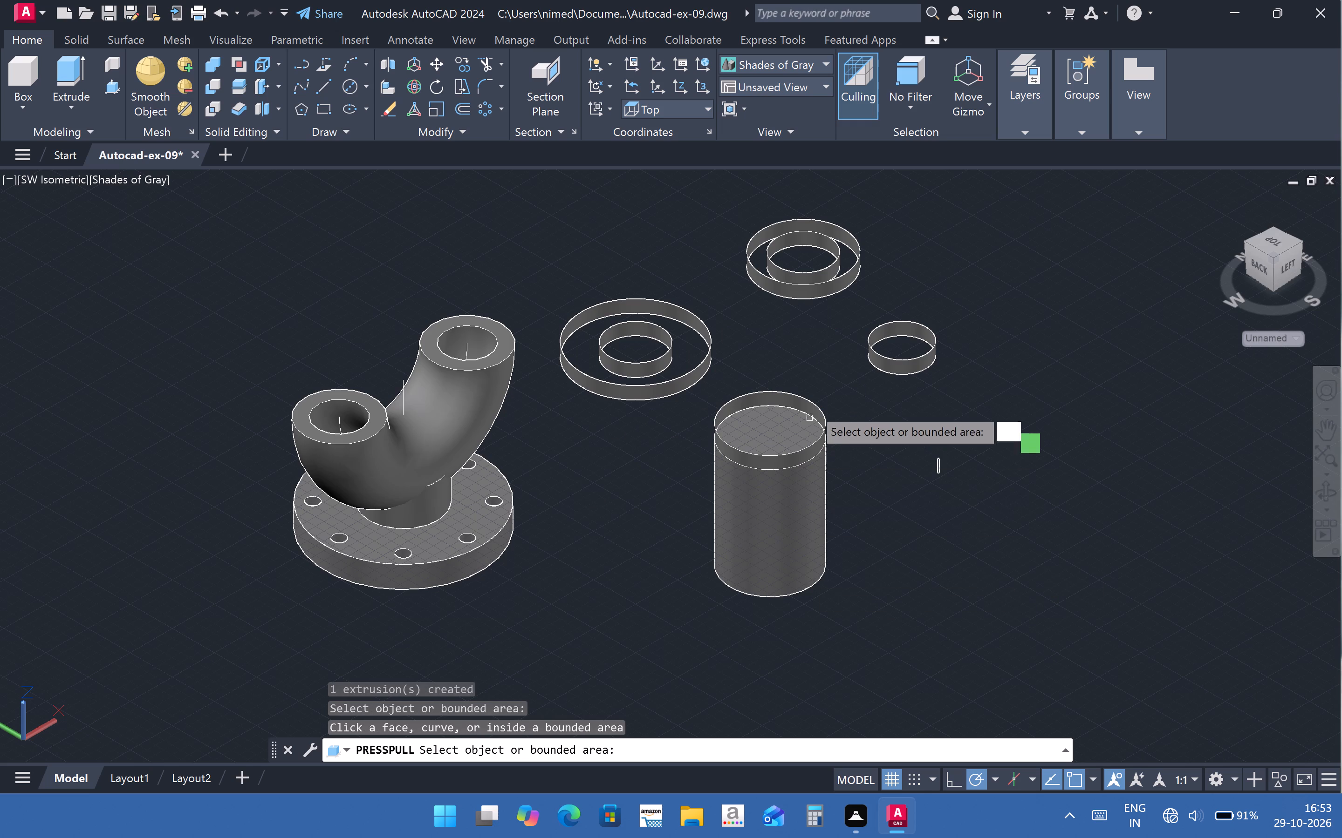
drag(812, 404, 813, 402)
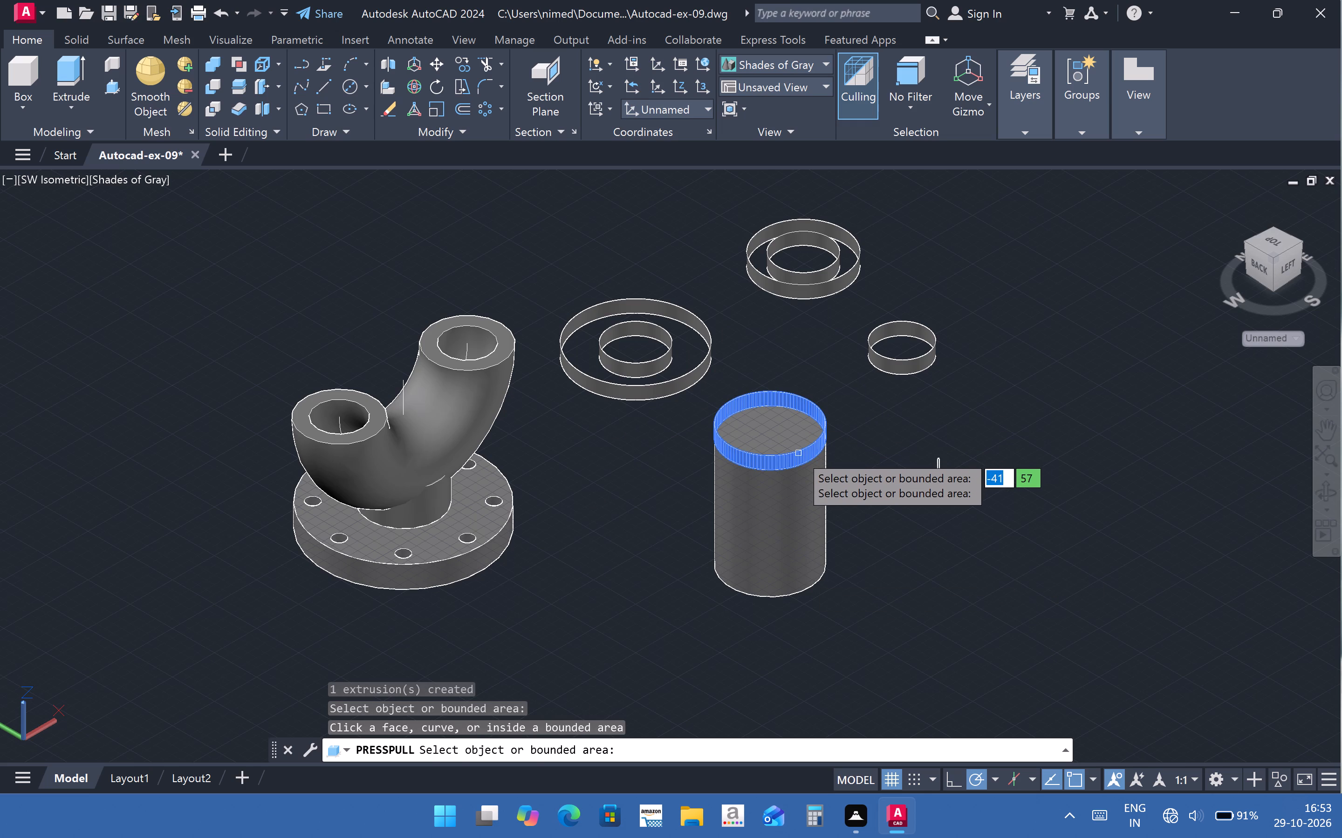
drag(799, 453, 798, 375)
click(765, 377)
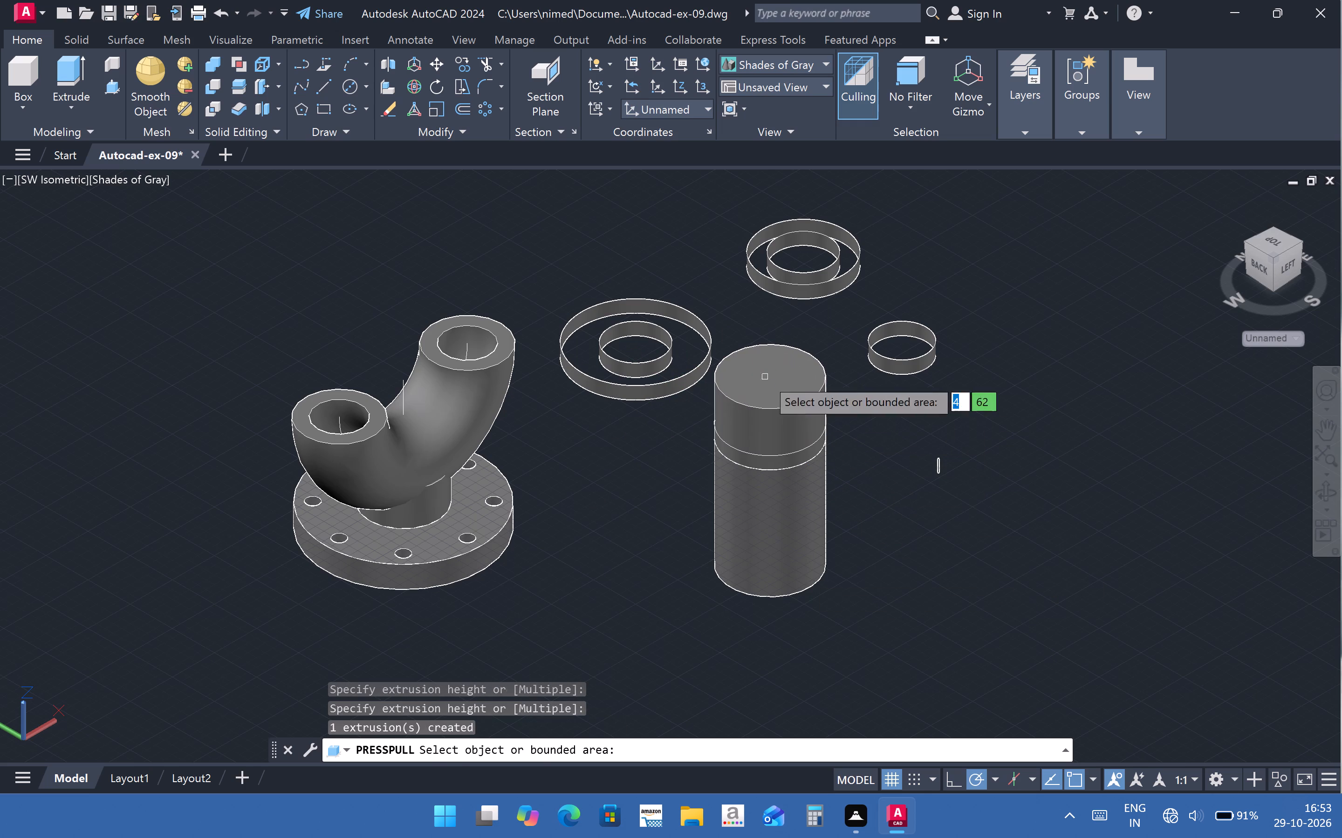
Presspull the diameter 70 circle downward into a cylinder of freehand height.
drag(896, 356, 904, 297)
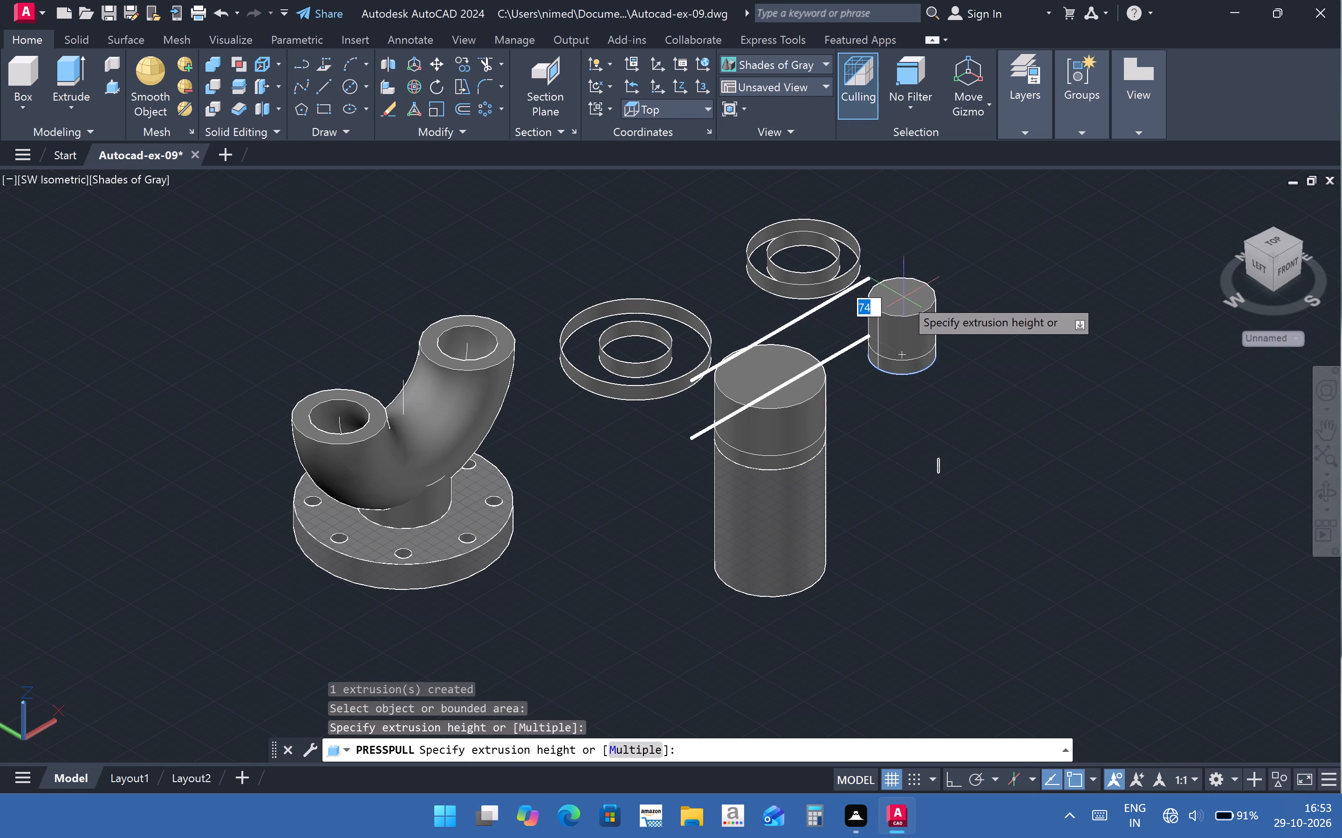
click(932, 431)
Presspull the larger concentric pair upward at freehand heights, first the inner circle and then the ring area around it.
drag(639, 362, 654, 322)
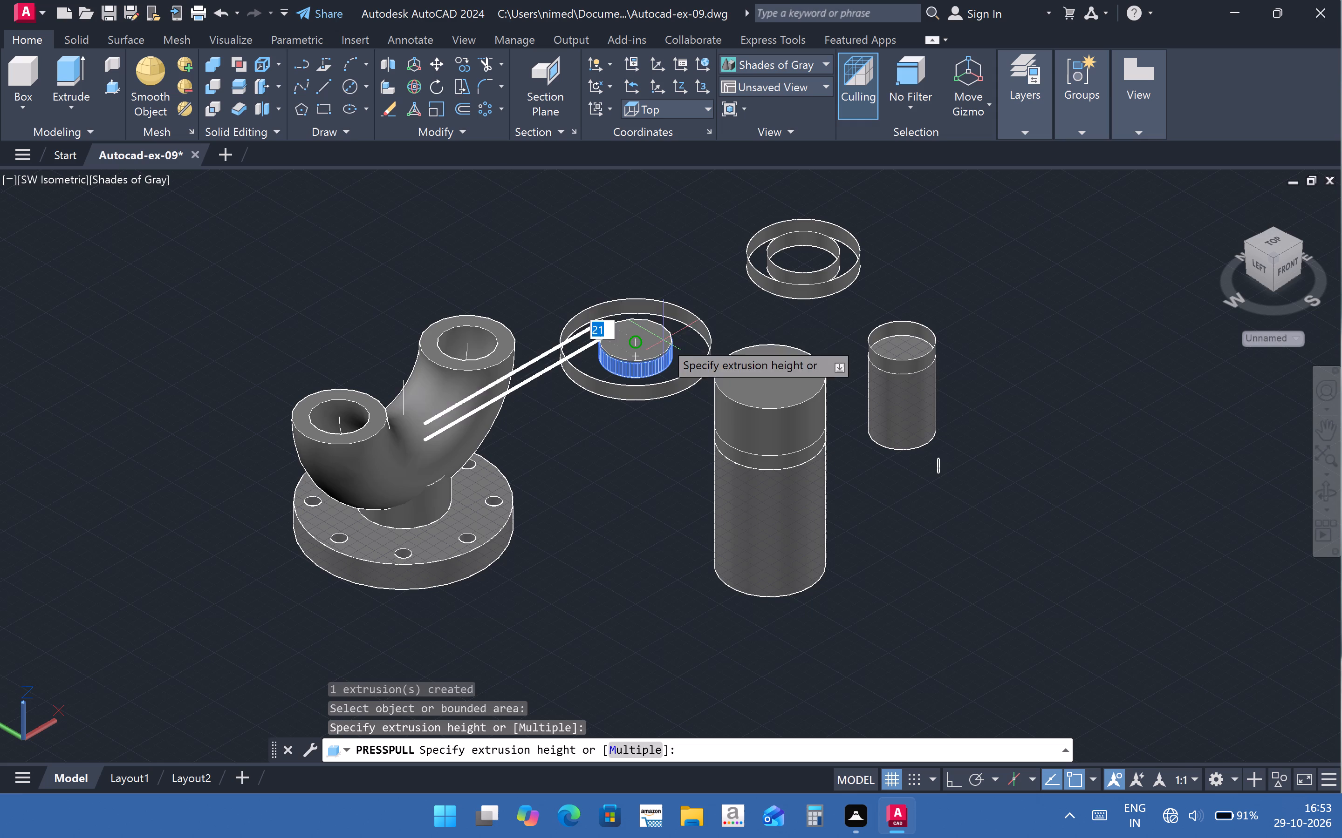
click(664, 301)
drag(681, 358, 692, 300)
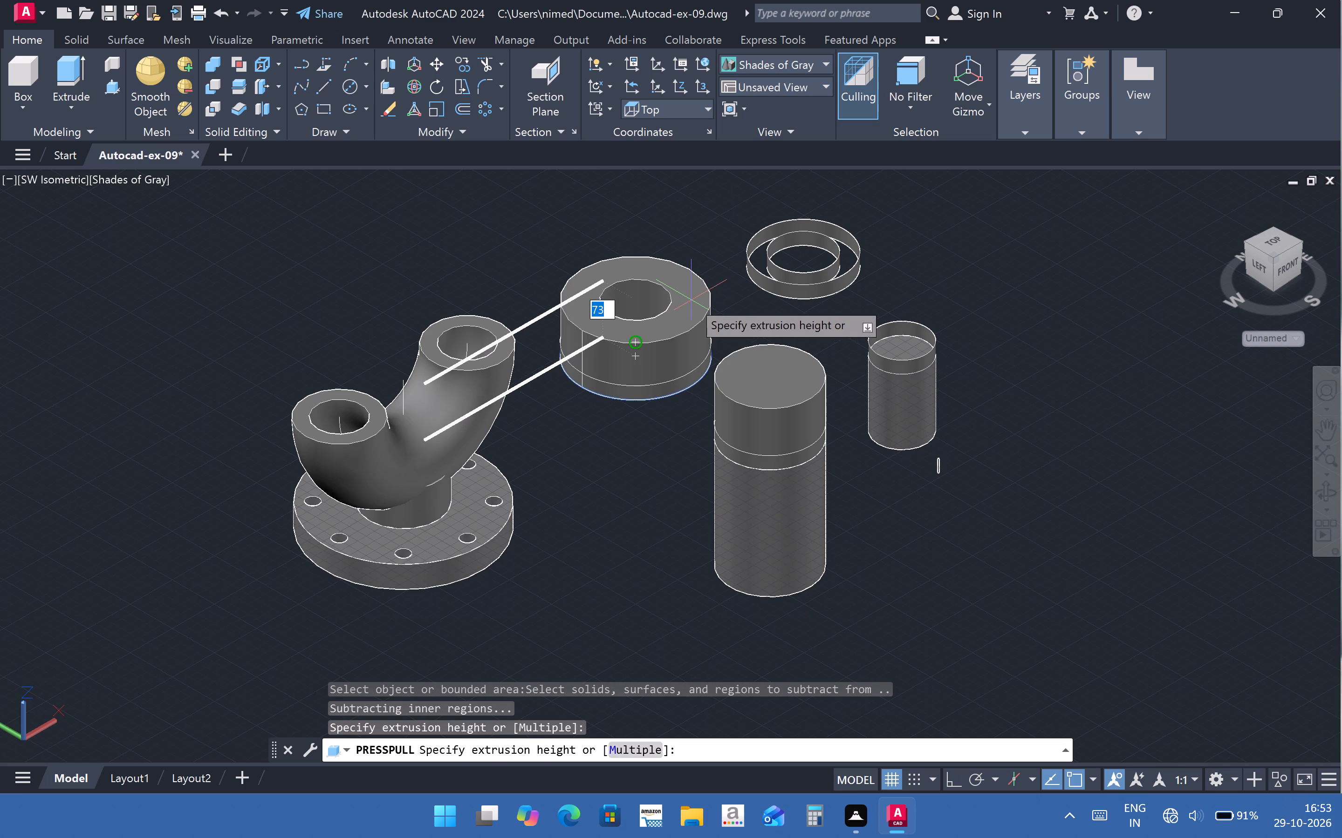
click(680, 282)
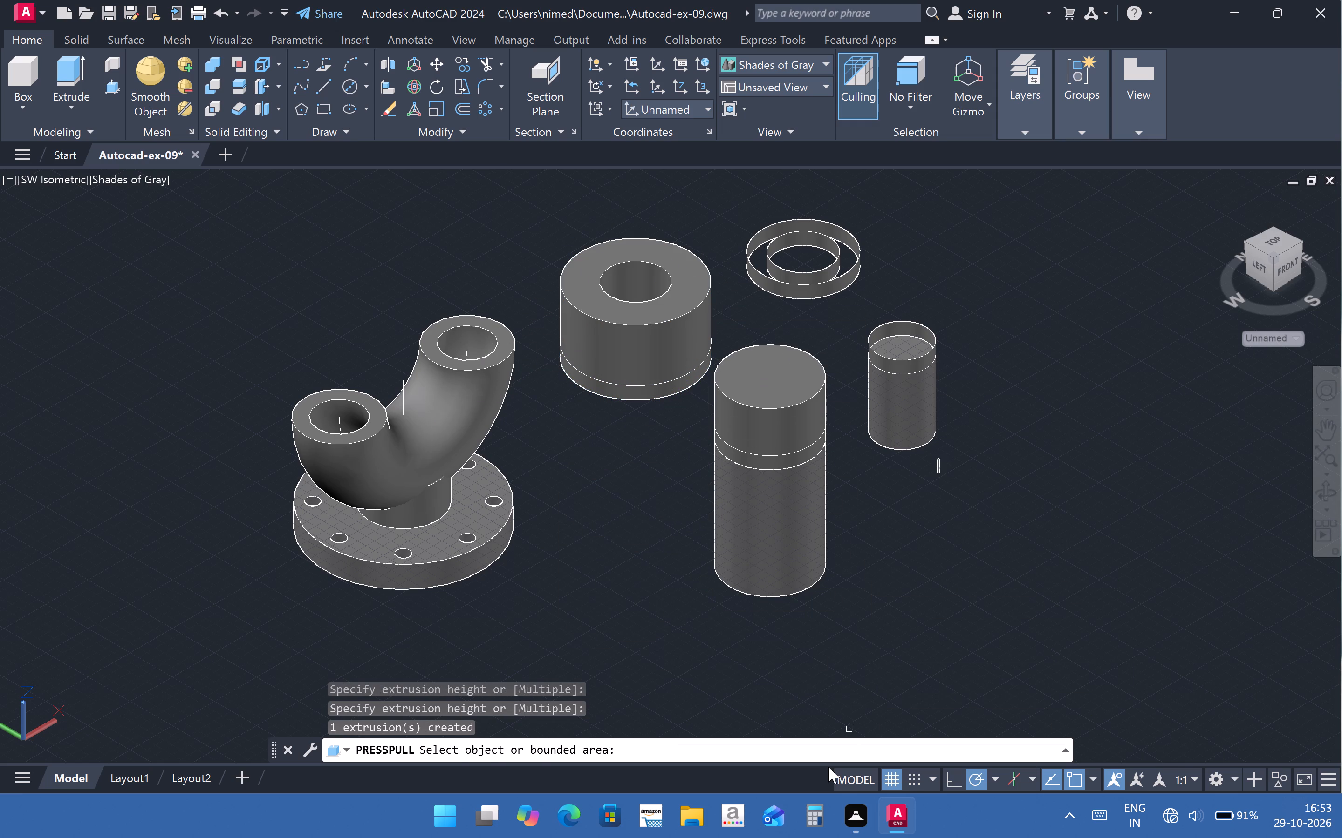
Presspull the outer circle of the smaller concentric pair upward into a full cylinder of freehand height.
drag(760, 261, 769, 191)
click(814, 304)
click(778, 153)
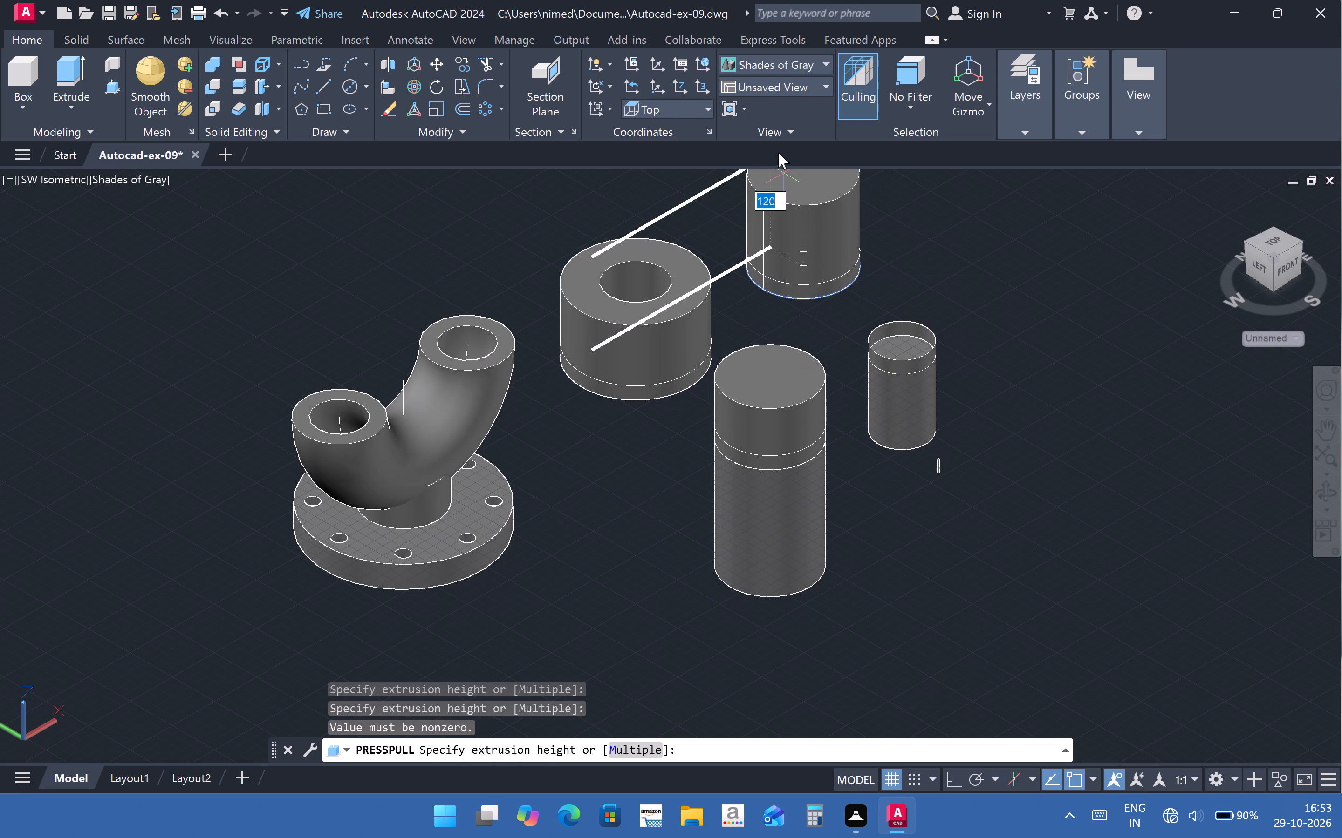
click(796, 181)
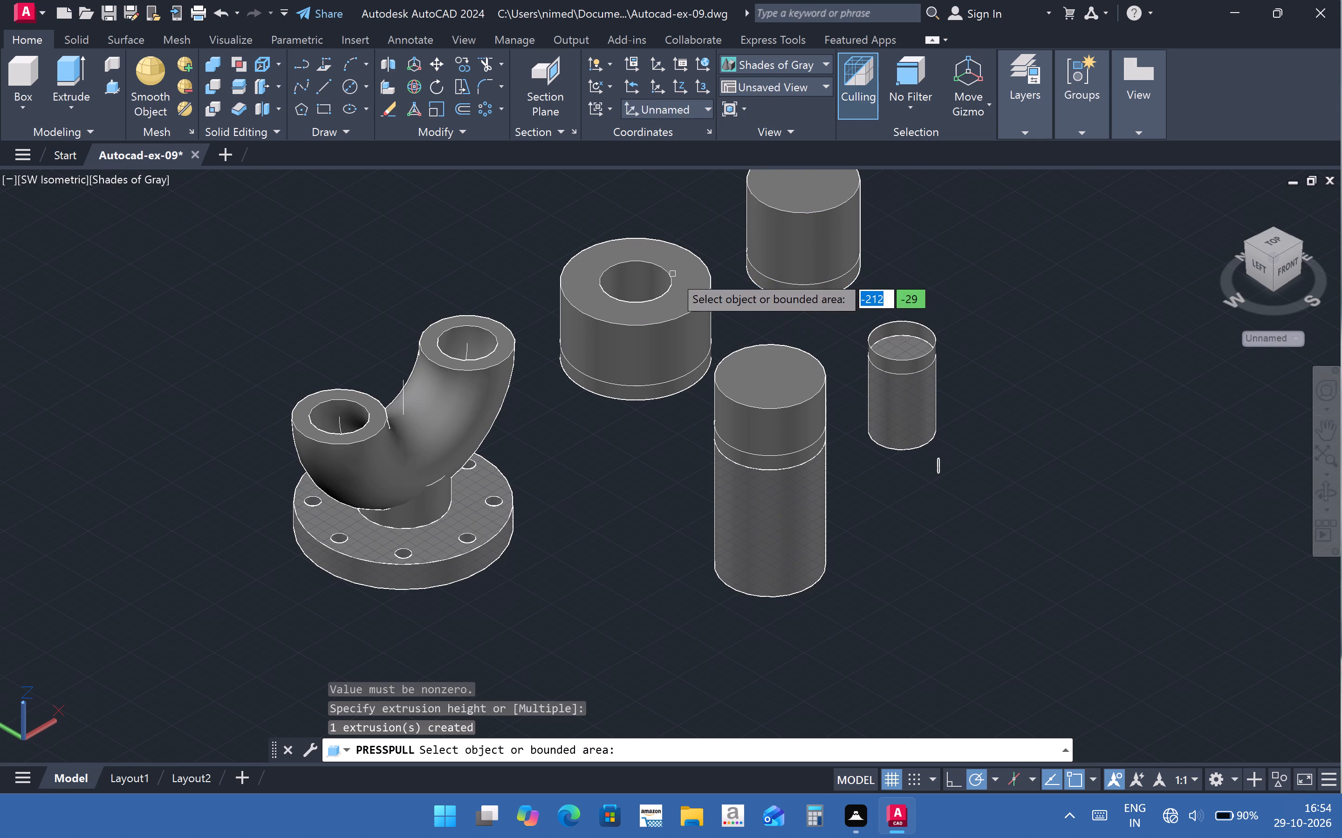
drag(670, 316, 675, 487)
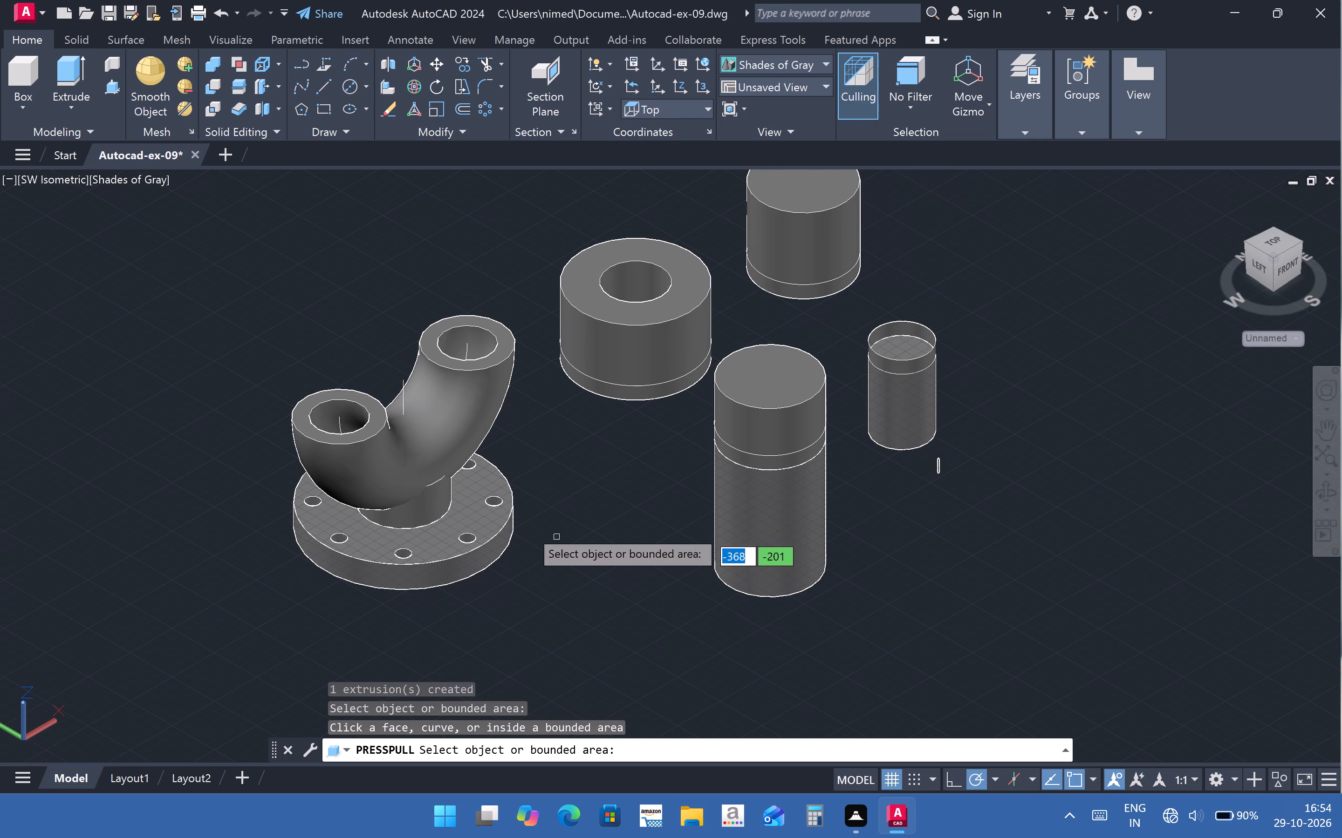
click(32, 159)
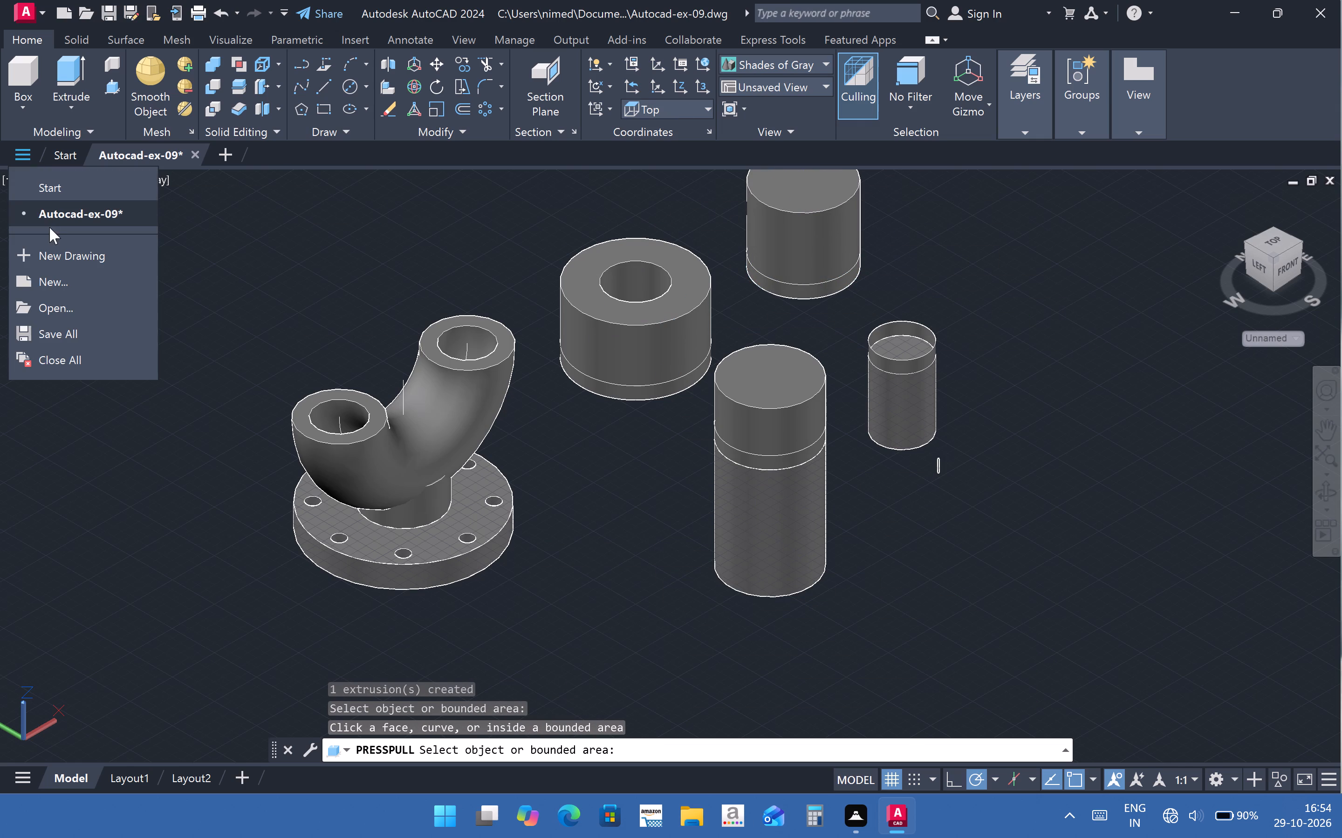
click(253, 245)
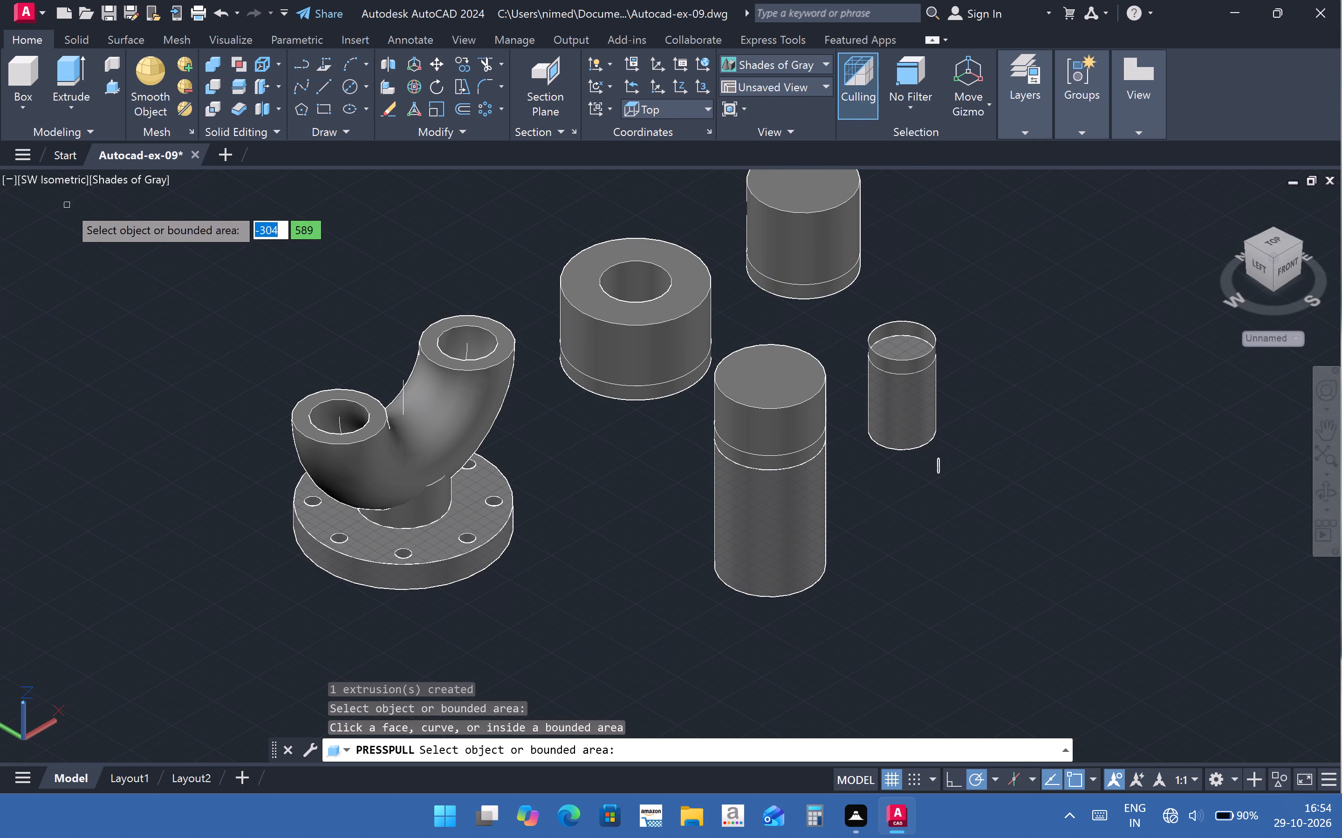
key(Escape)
In the Top view, delete the presspulled solids from both concentric pairs, keeping their circles.
click(62, 183)
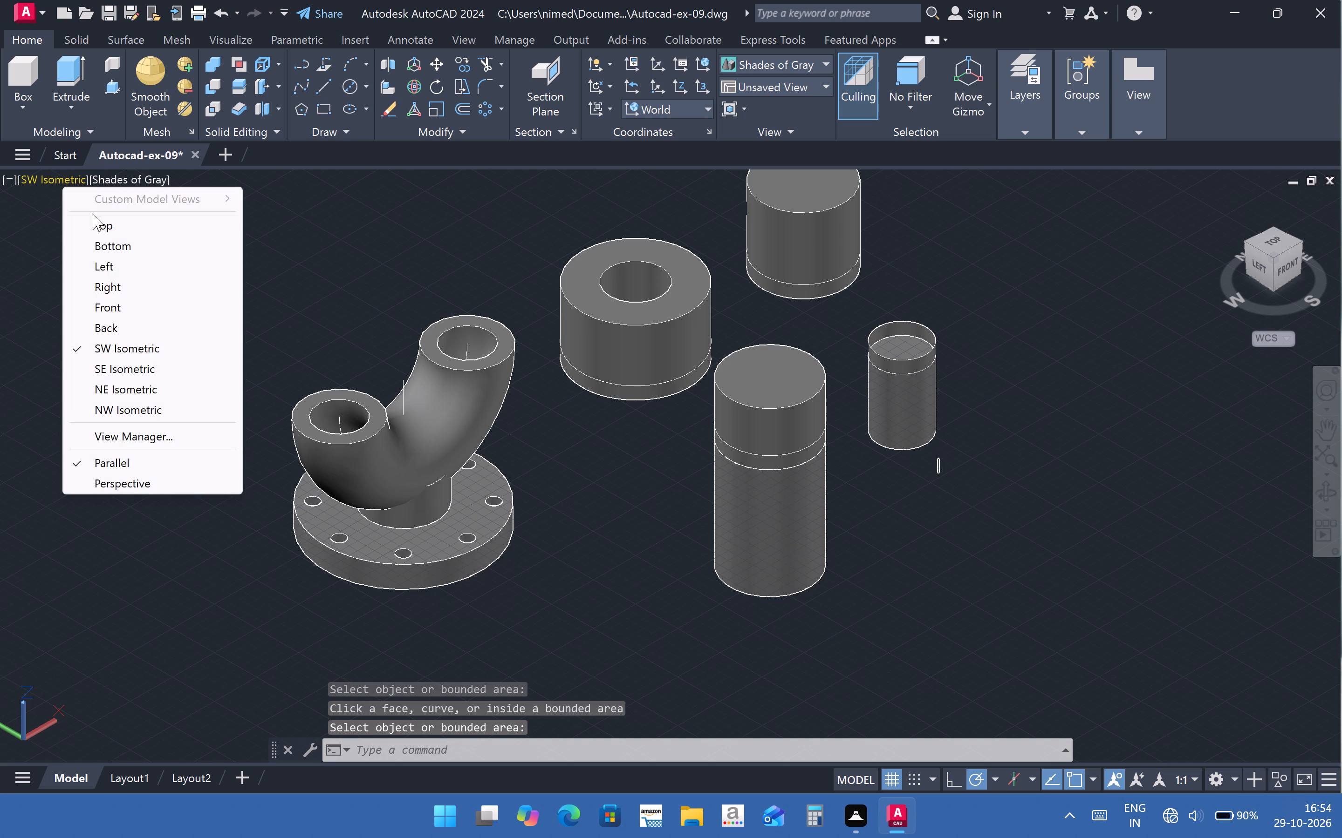
click(102, 223)
scroll(744, 461, up, 1)
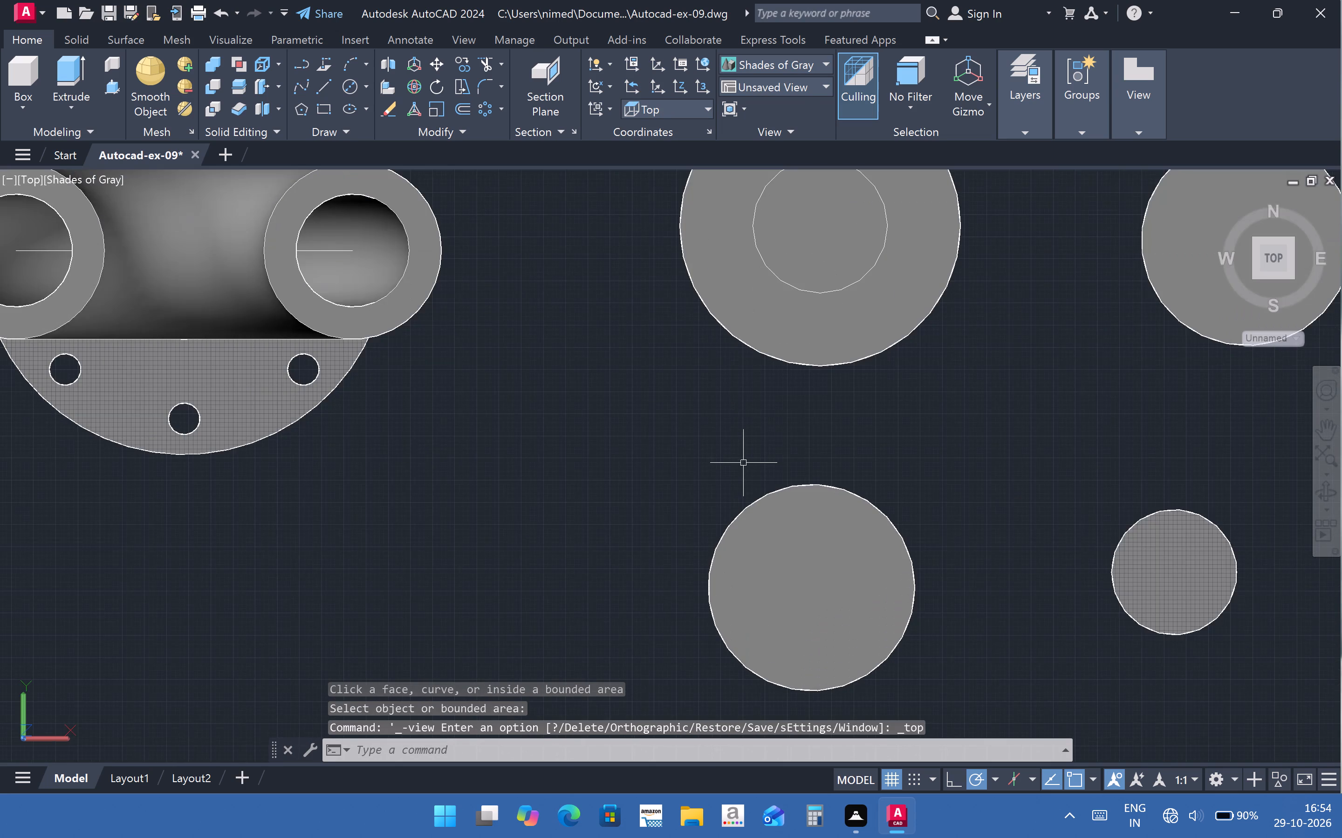
scroll(744, 463, down, 1)
click(800, 387)
key(Delete)
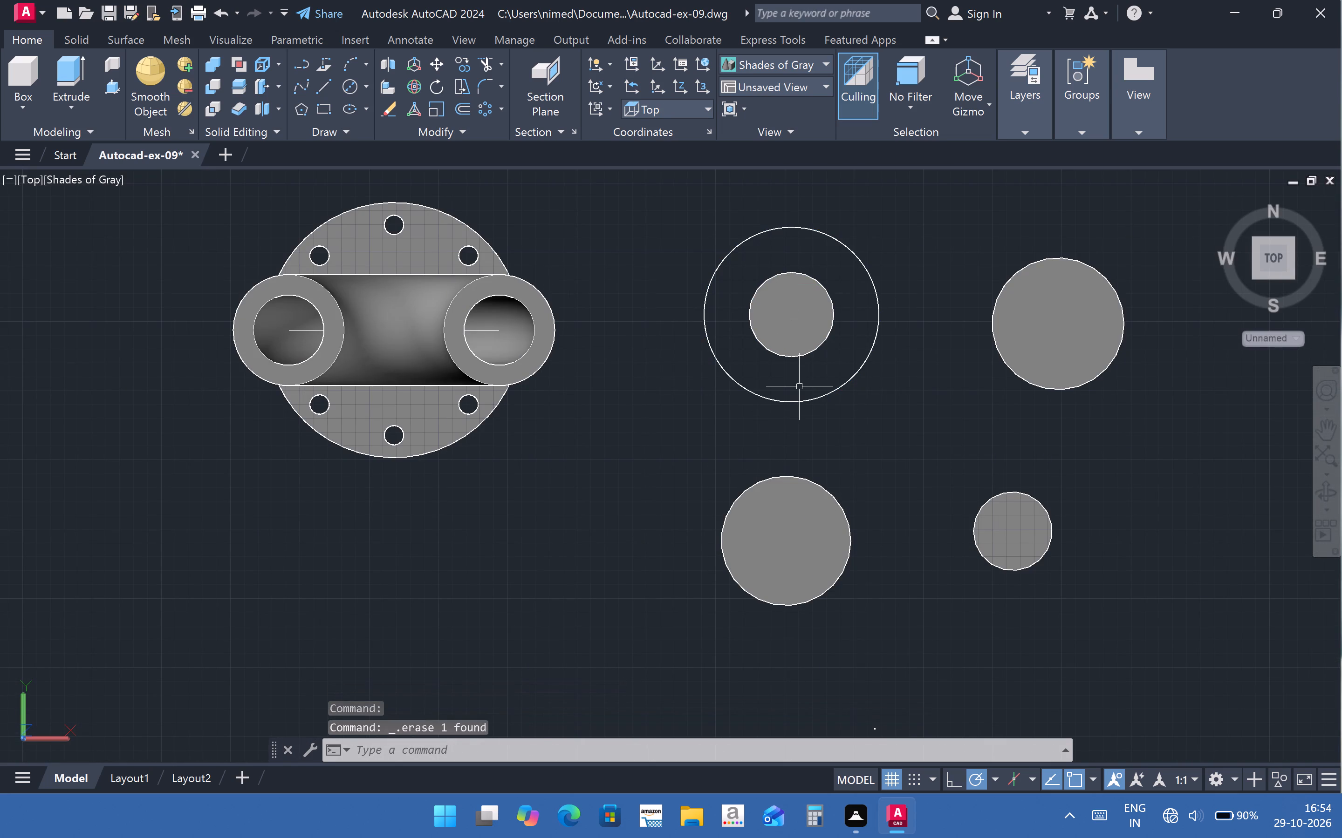
click(809, 336)
key(Delete)
click(1102, 346)
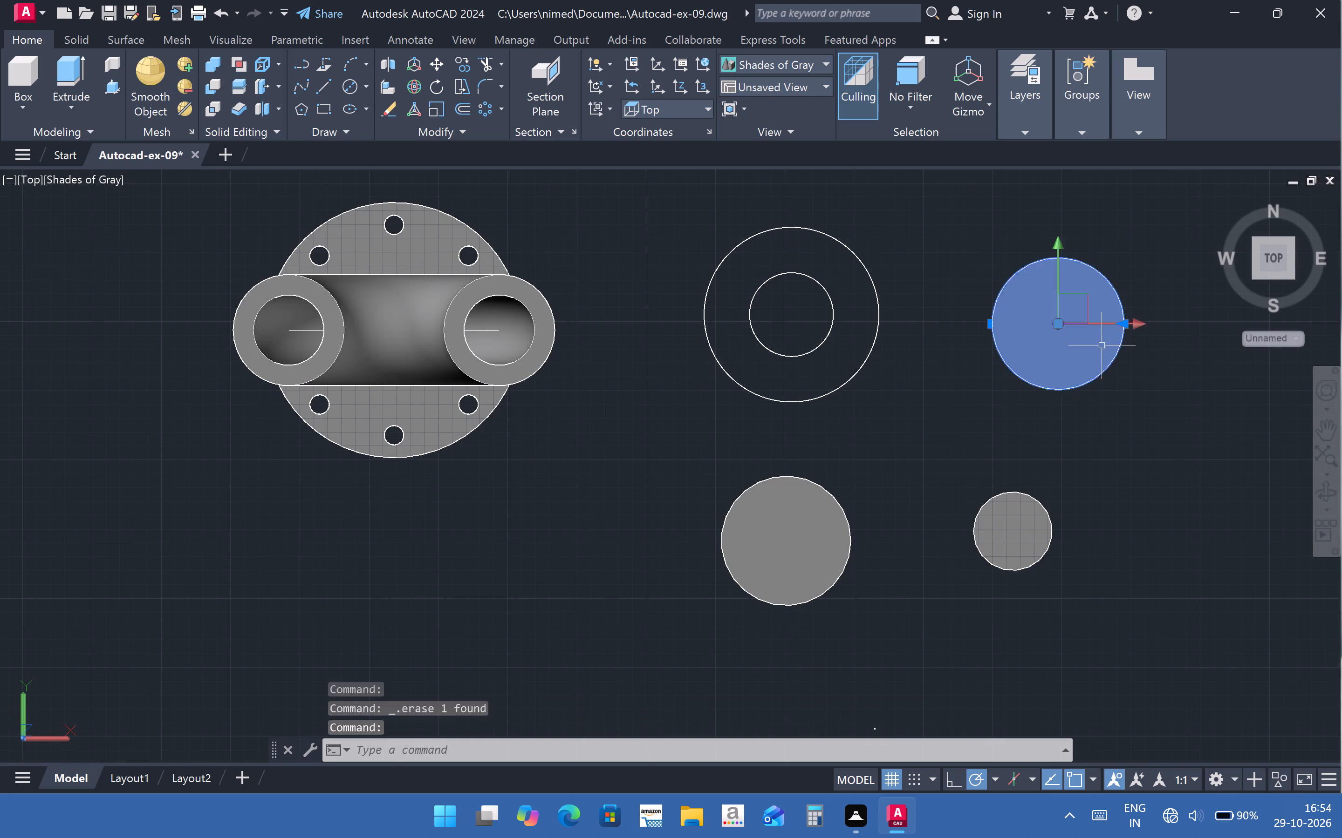
key(Delete)
Delete the three presspulled cylinders on the single diameter 116 and diameter 70 circles.
click(764, 560)
key(Delete)
click(1030, 539)
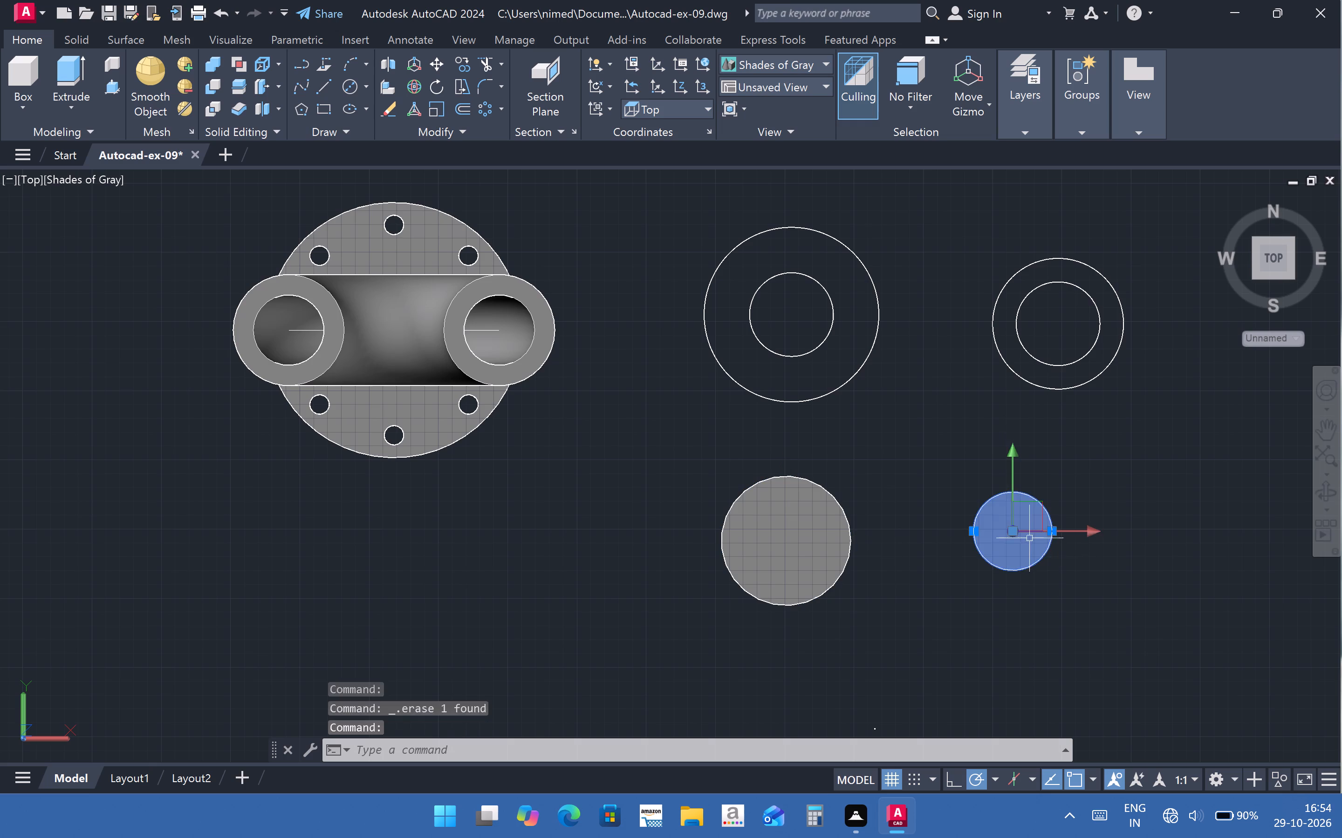
key(Delete)
click(800, 562)
key(Delete)
Delete the single diameter 116 circle and the diameter 70 circle, leaving only the two concentric pairs beside the fitting.
click(842, 568)
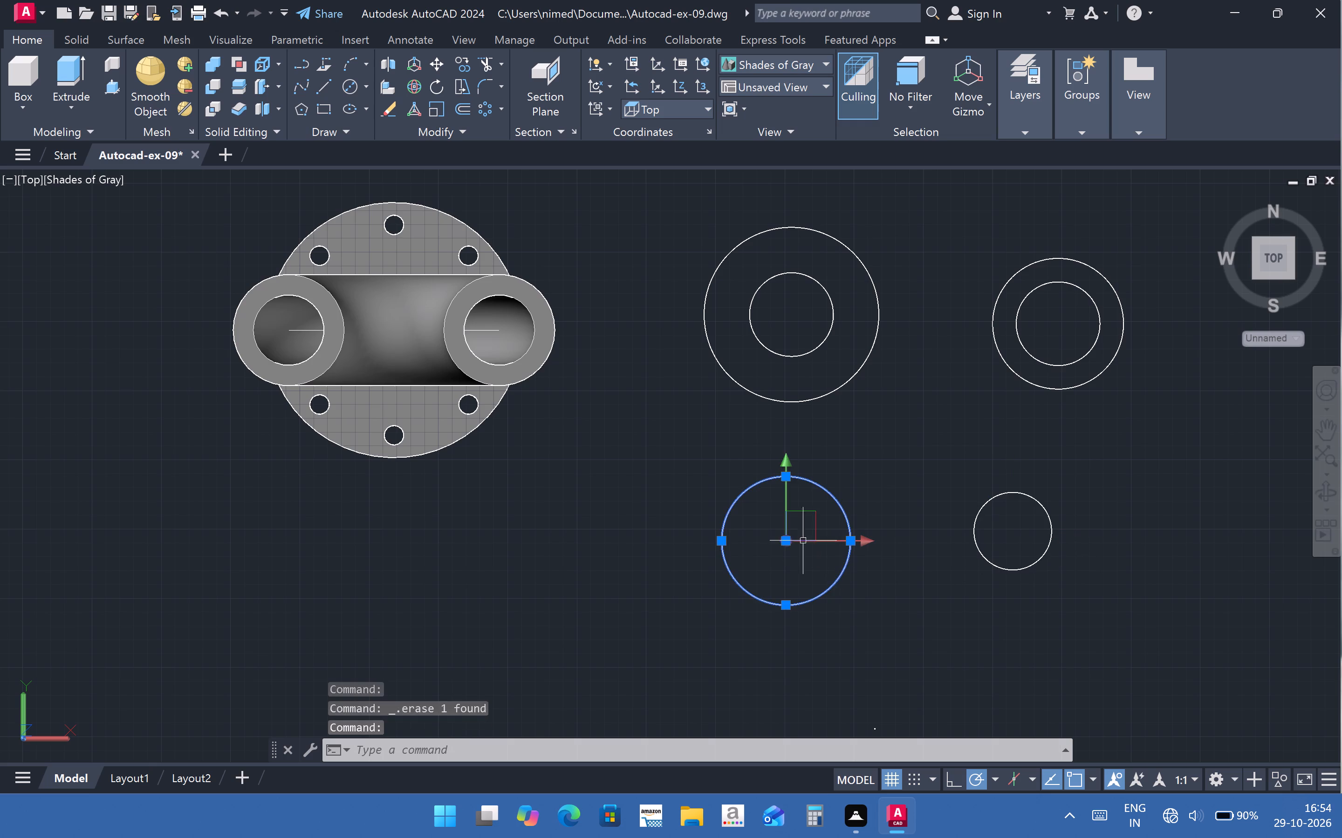
key(Delete)
click(1044, 539)
click(1020, 537)
key(Delete)
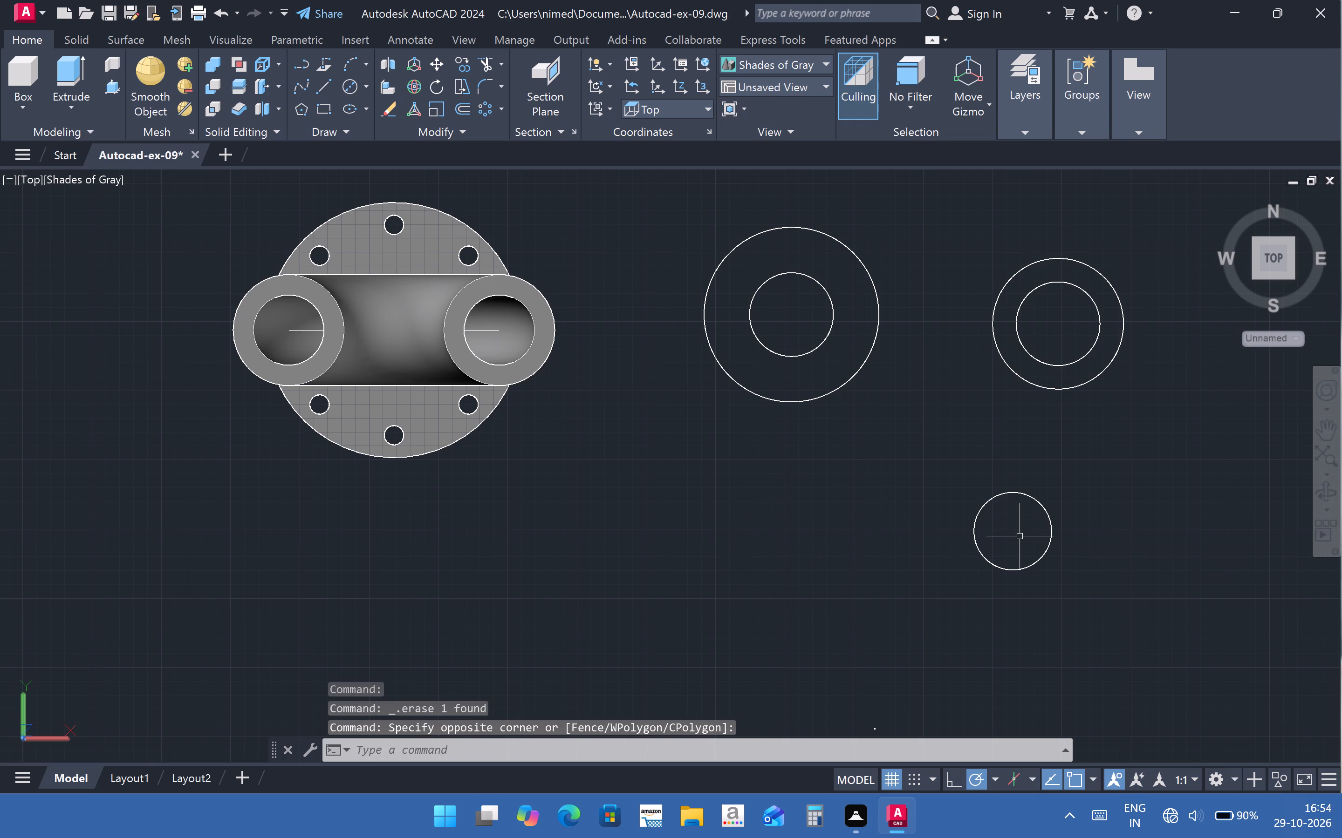
click(1057, 527)
click(1052, 528)
click(1052, 528)
drag(1046, 520, 1050, 518)
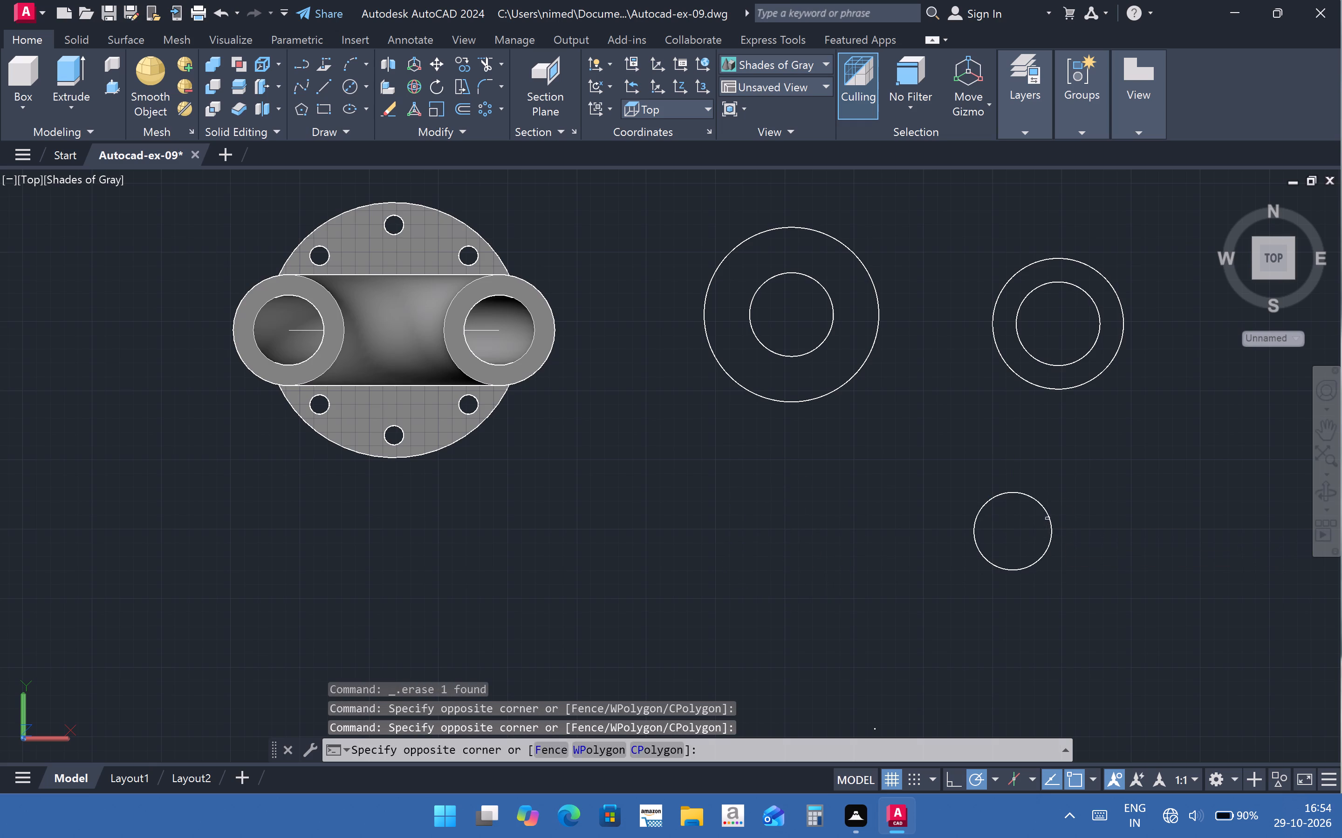
click(1050, 517)
drag(1035, 504, 1048, 504)
key(Delete)
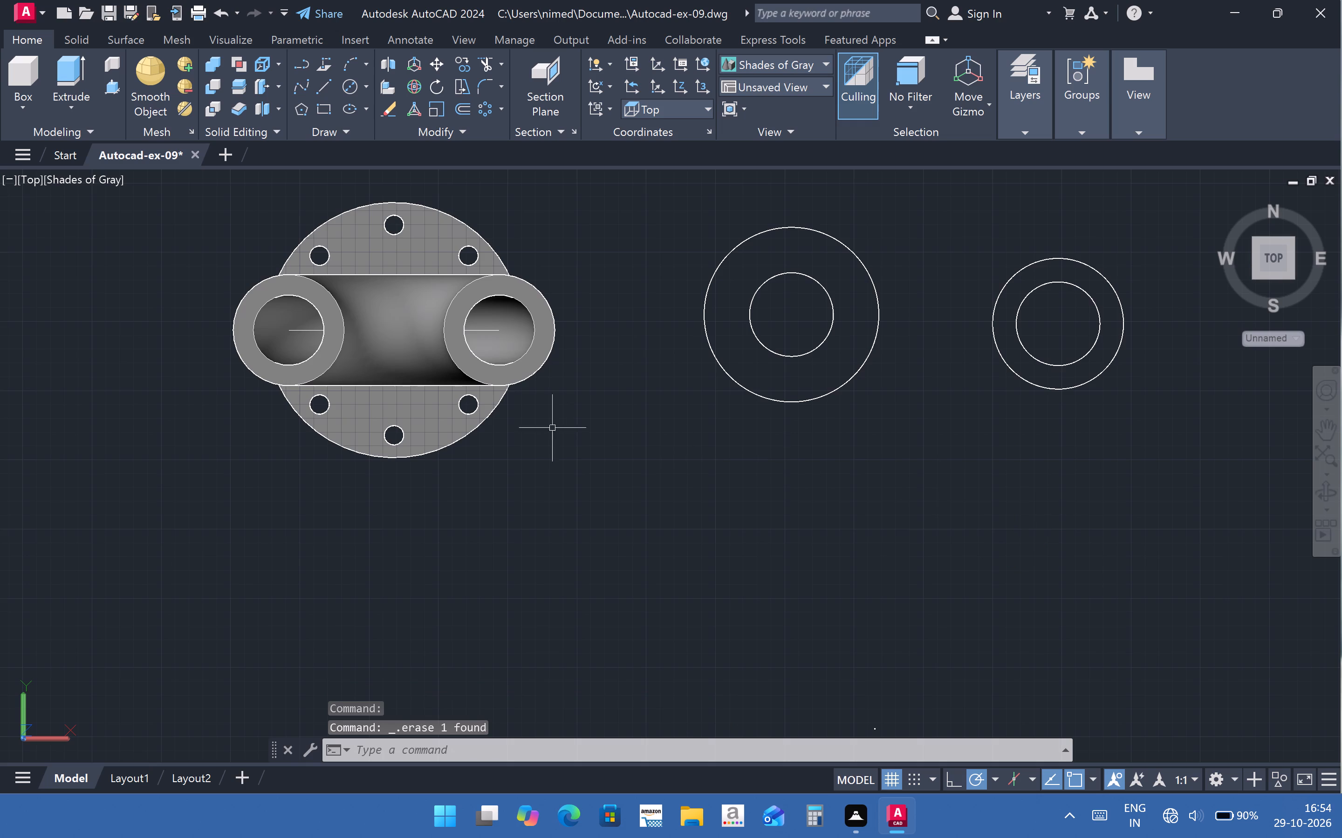
In the SW Isometric view, presspull the ring area between the larger concentric pair's circles upward.
click(30, 181)
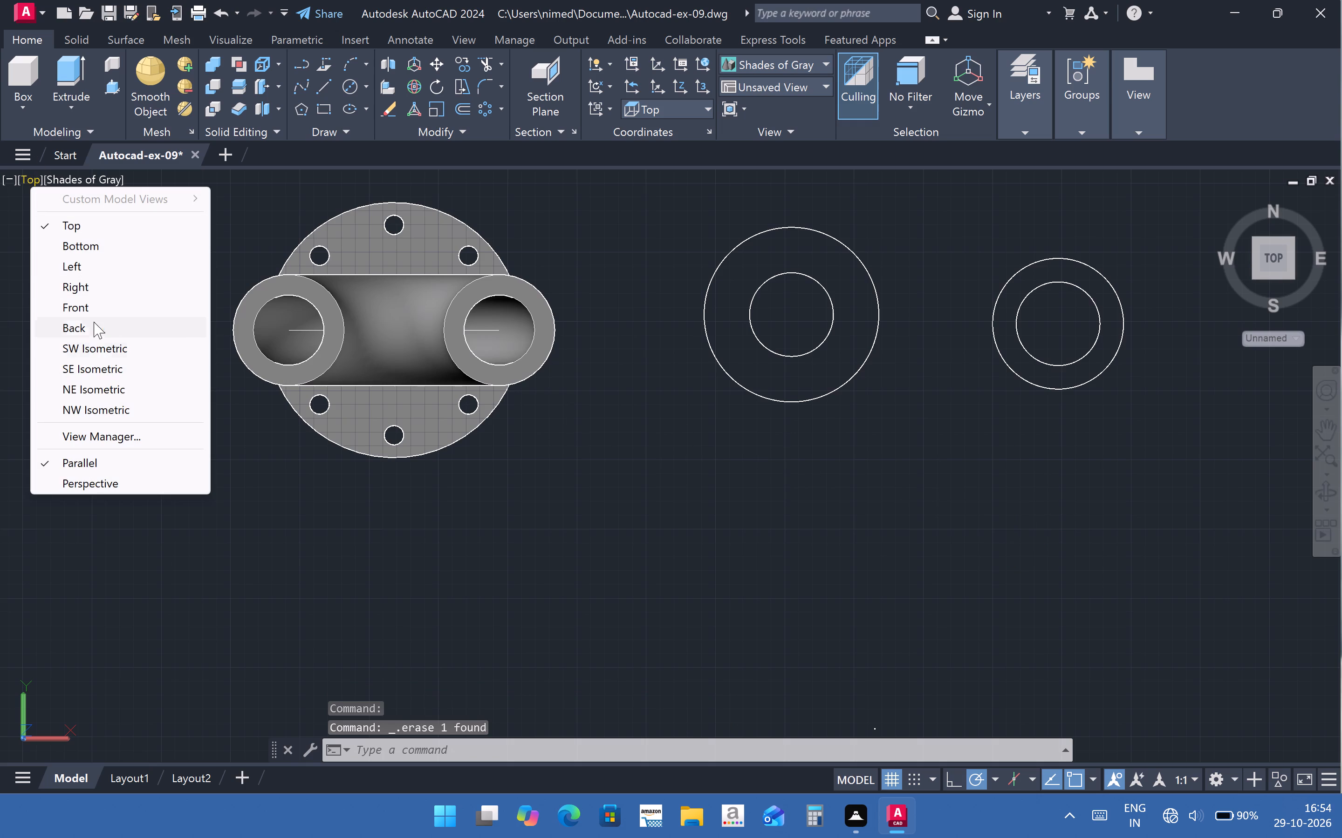
click(95, 344)
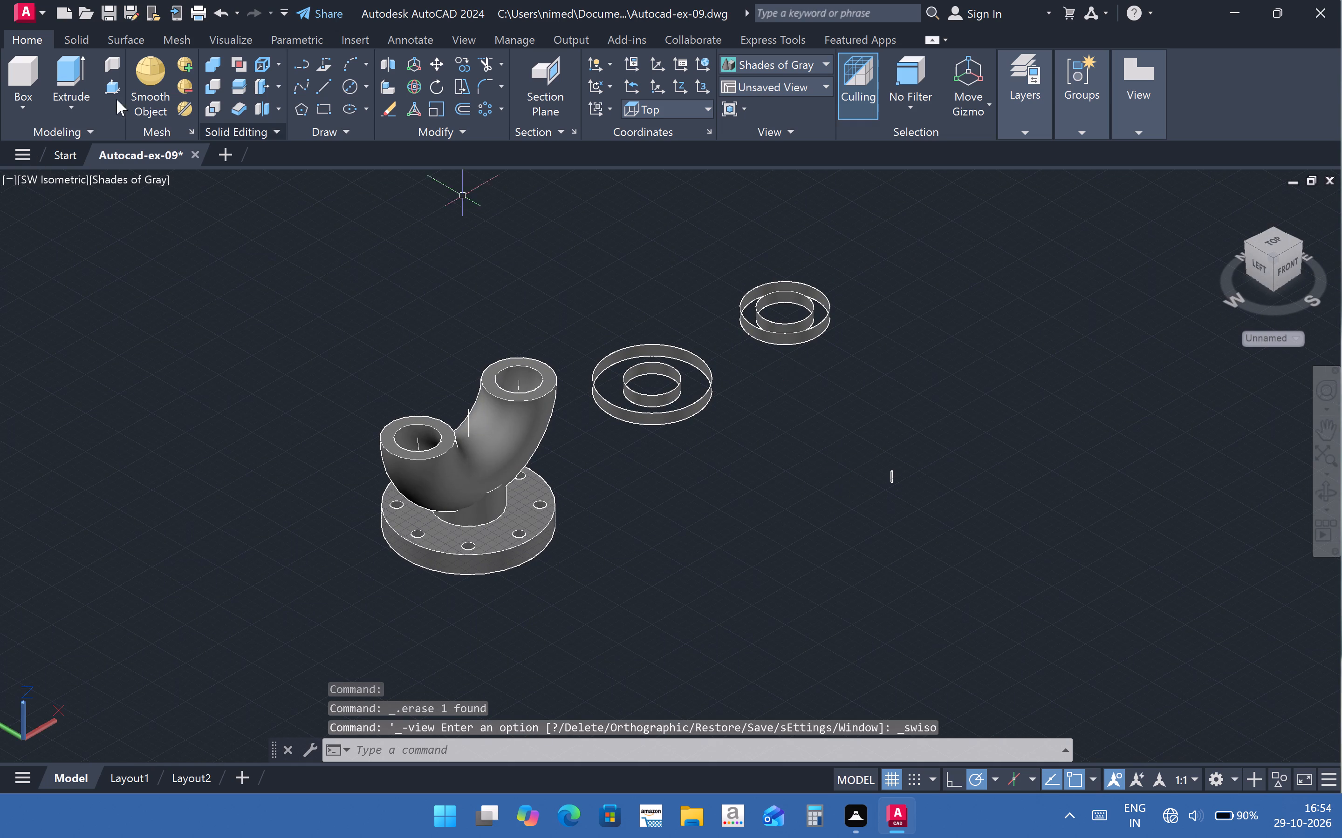
click(102, 93)
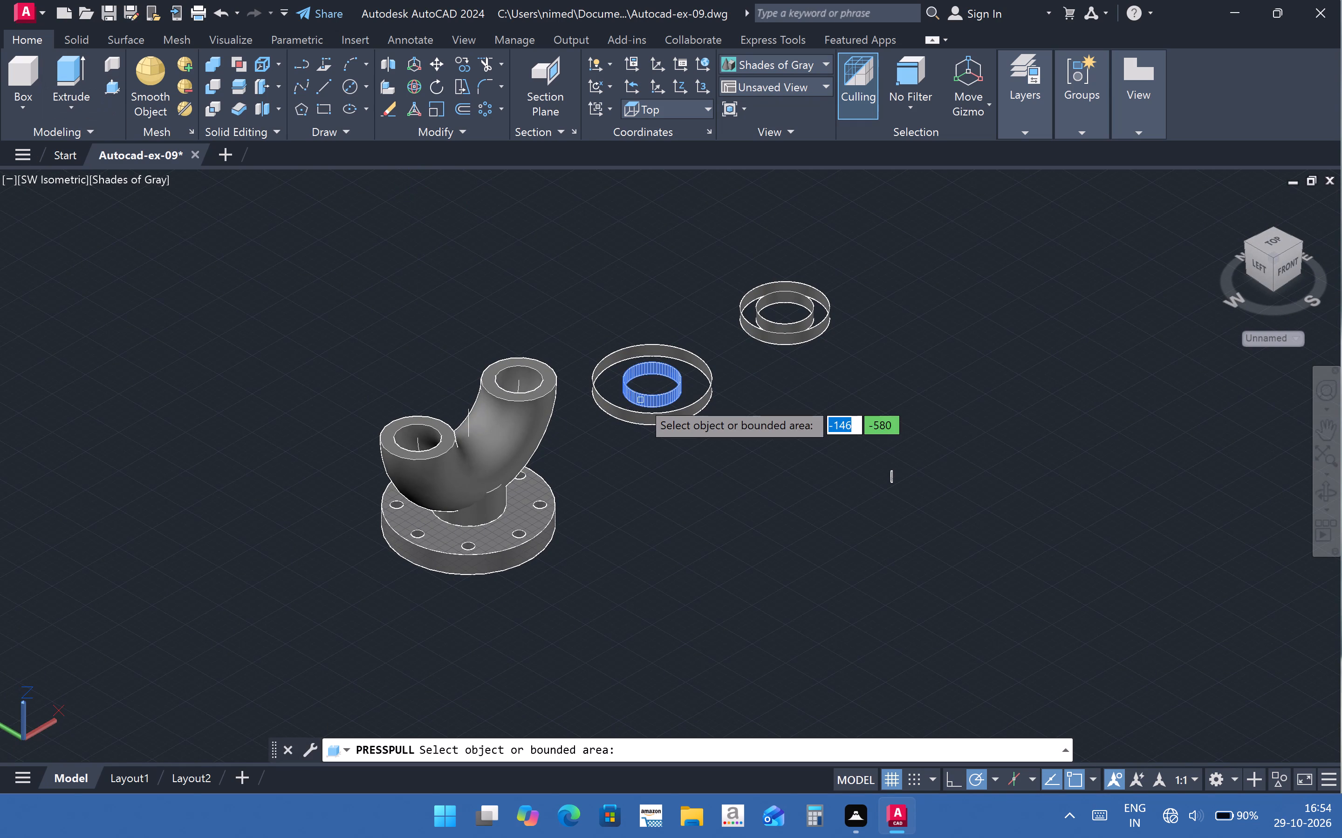
click(615, 380)
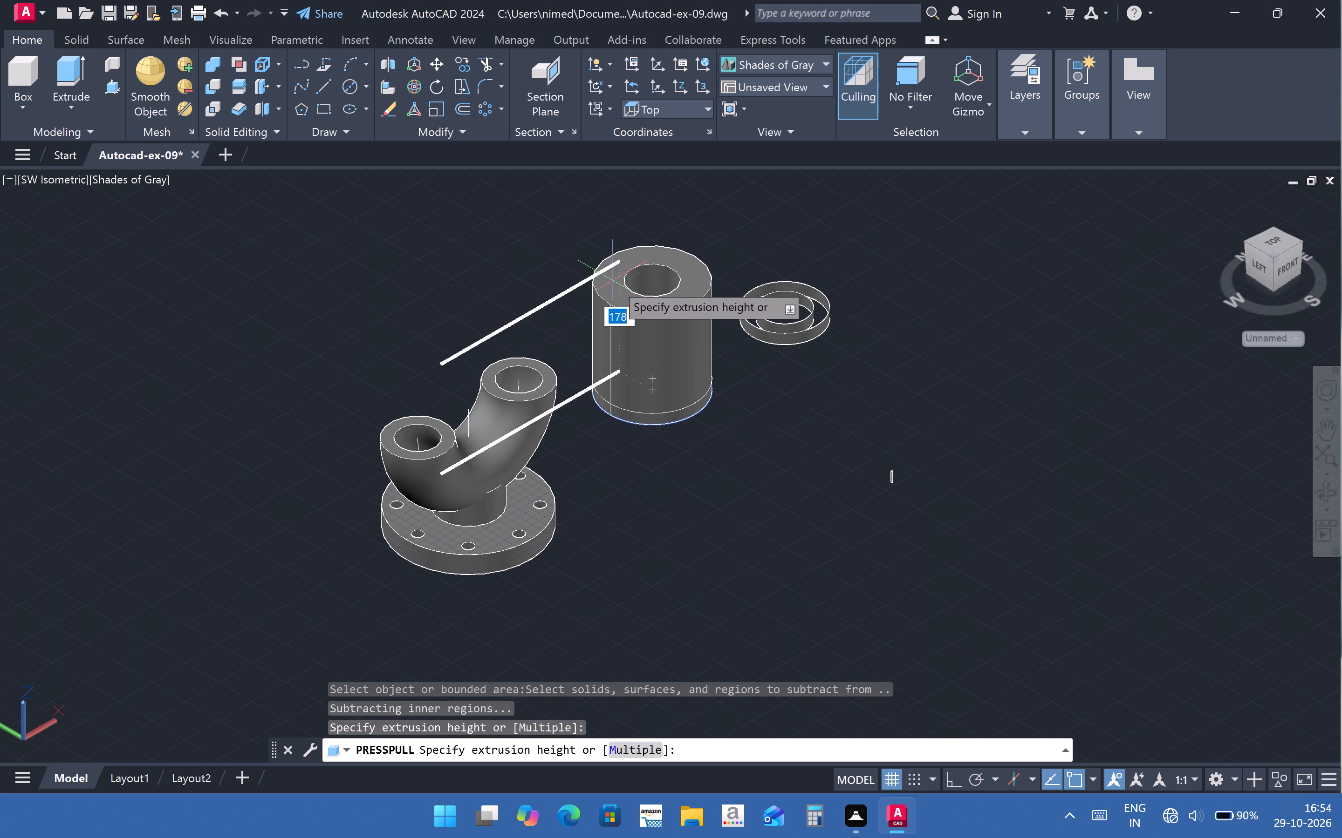
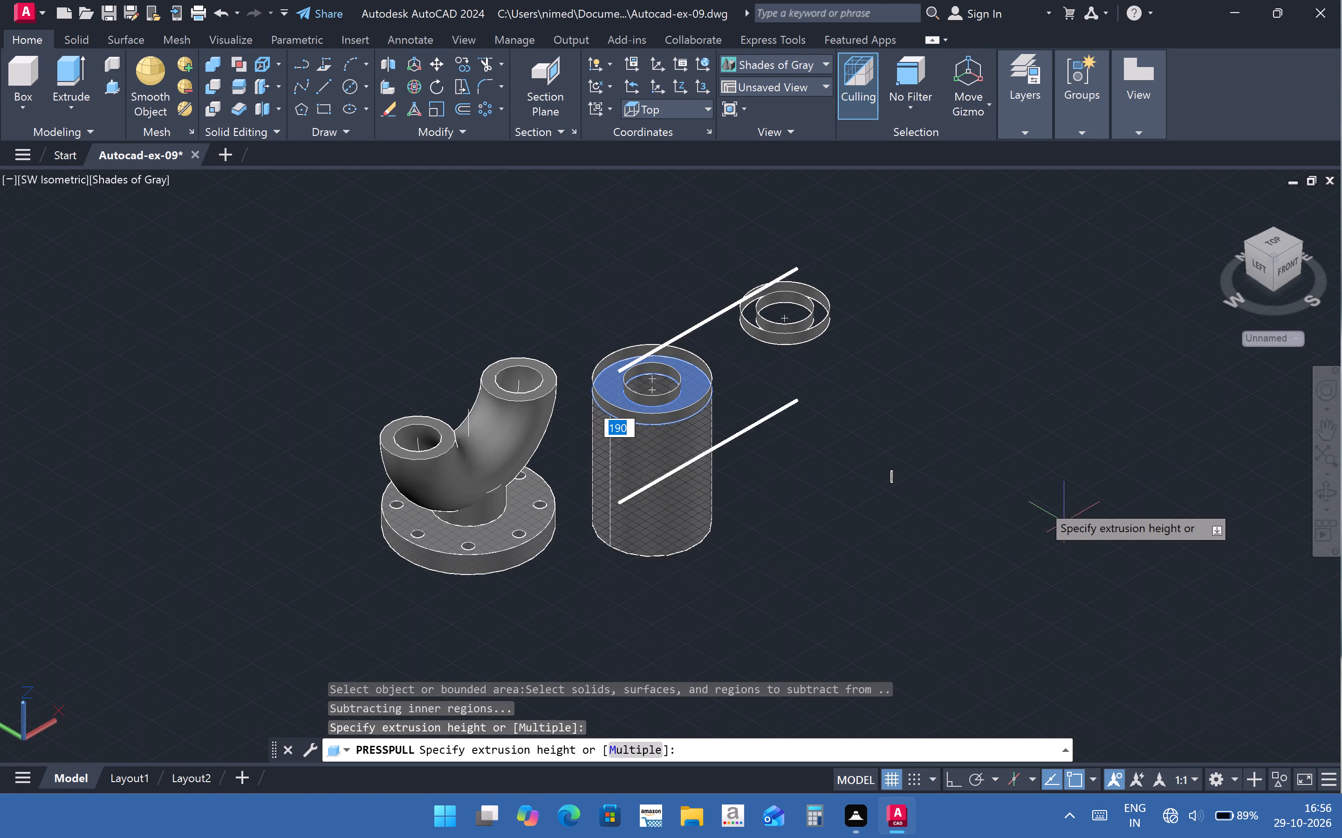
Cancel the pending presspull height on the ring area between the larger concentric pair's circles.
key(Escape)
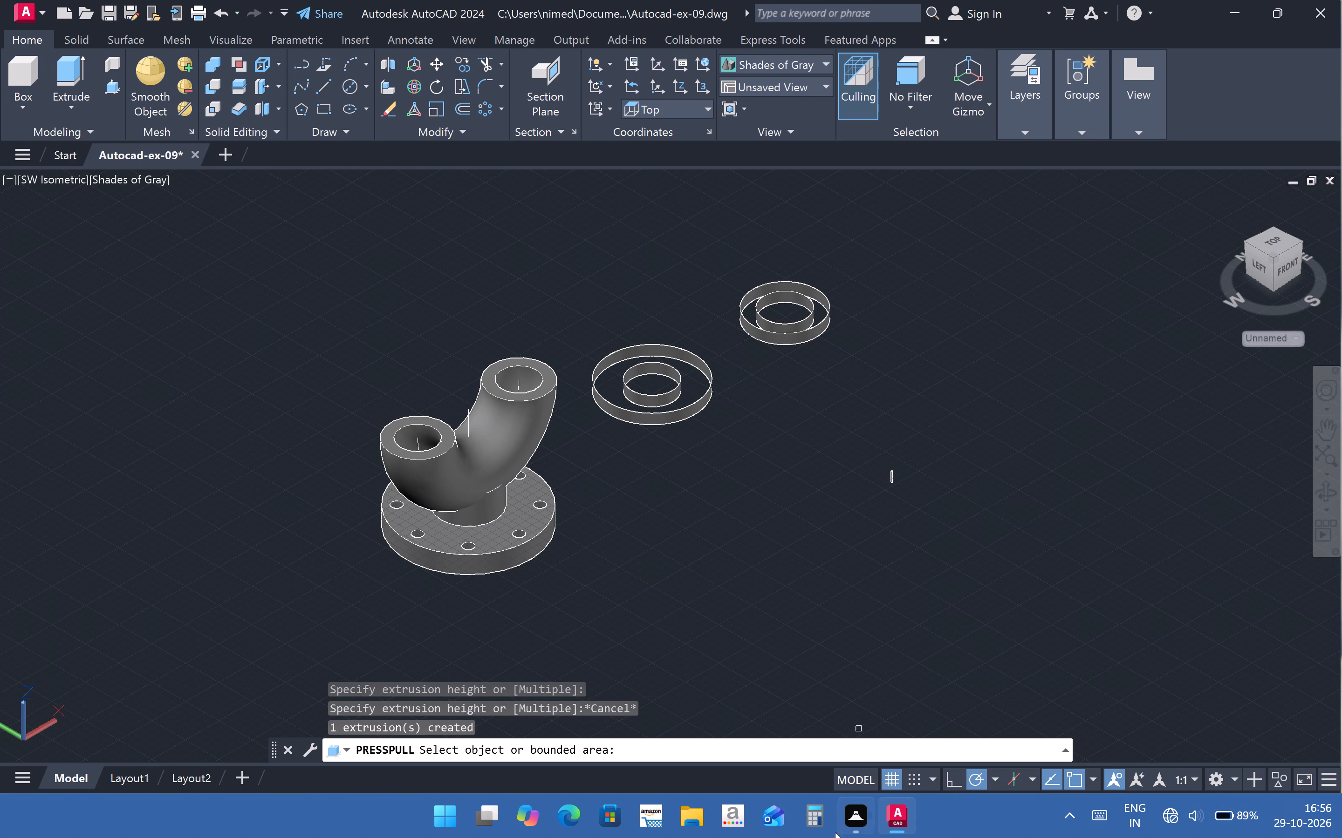
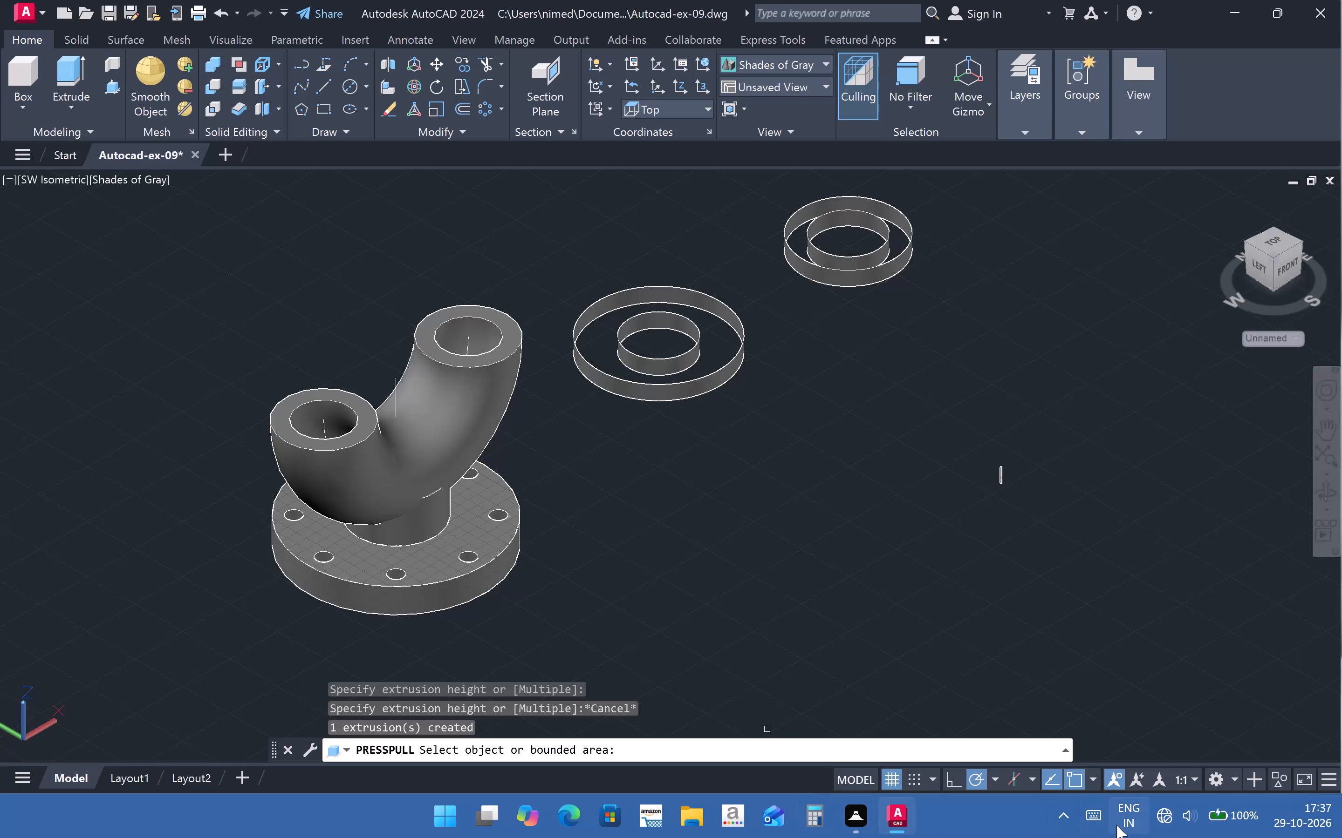
Connect the computer to the KeralaVision Broadband _EXT Wi-Fi network and return to the drawing.
click(1159, 823)
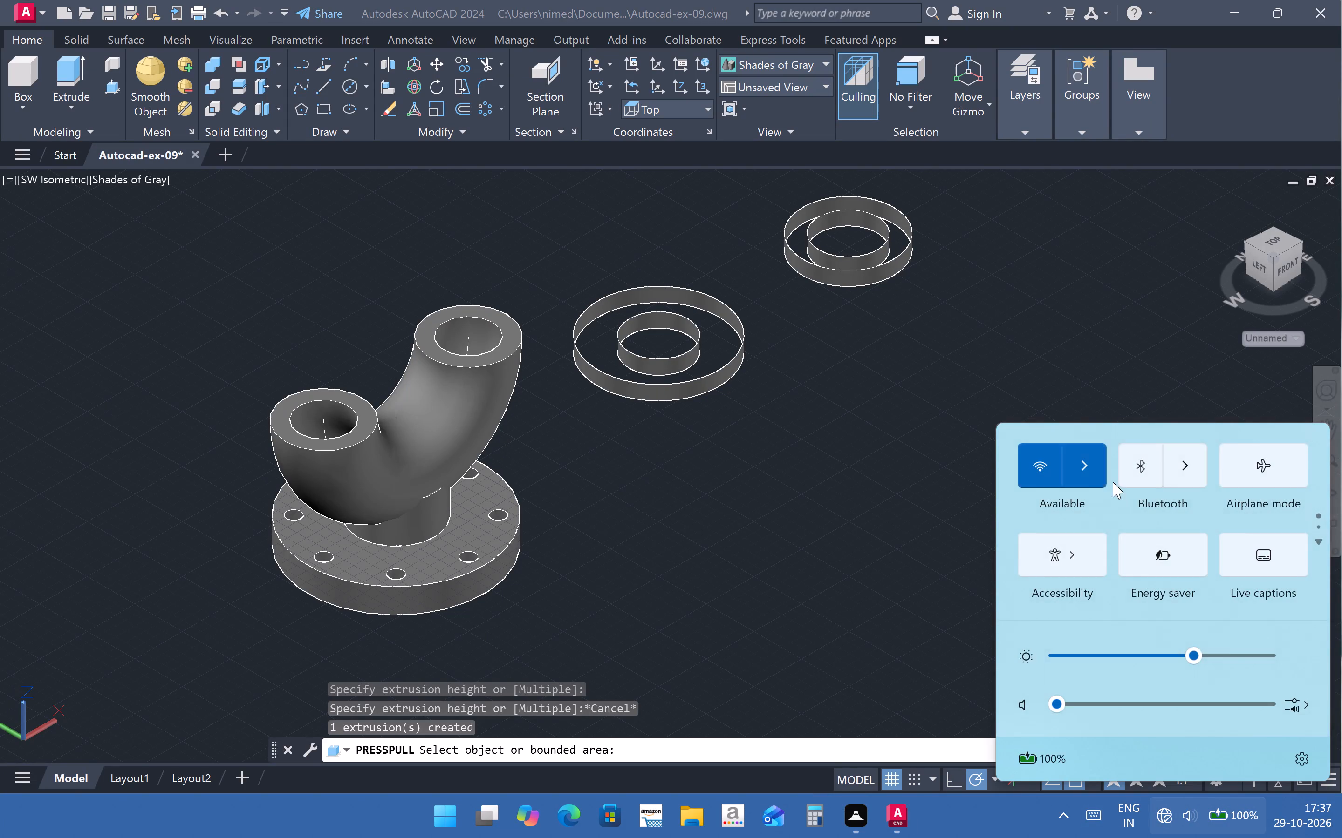
click(1089, 476)
click(1237, 468)
click(1257, 559)
click(1118, 320)
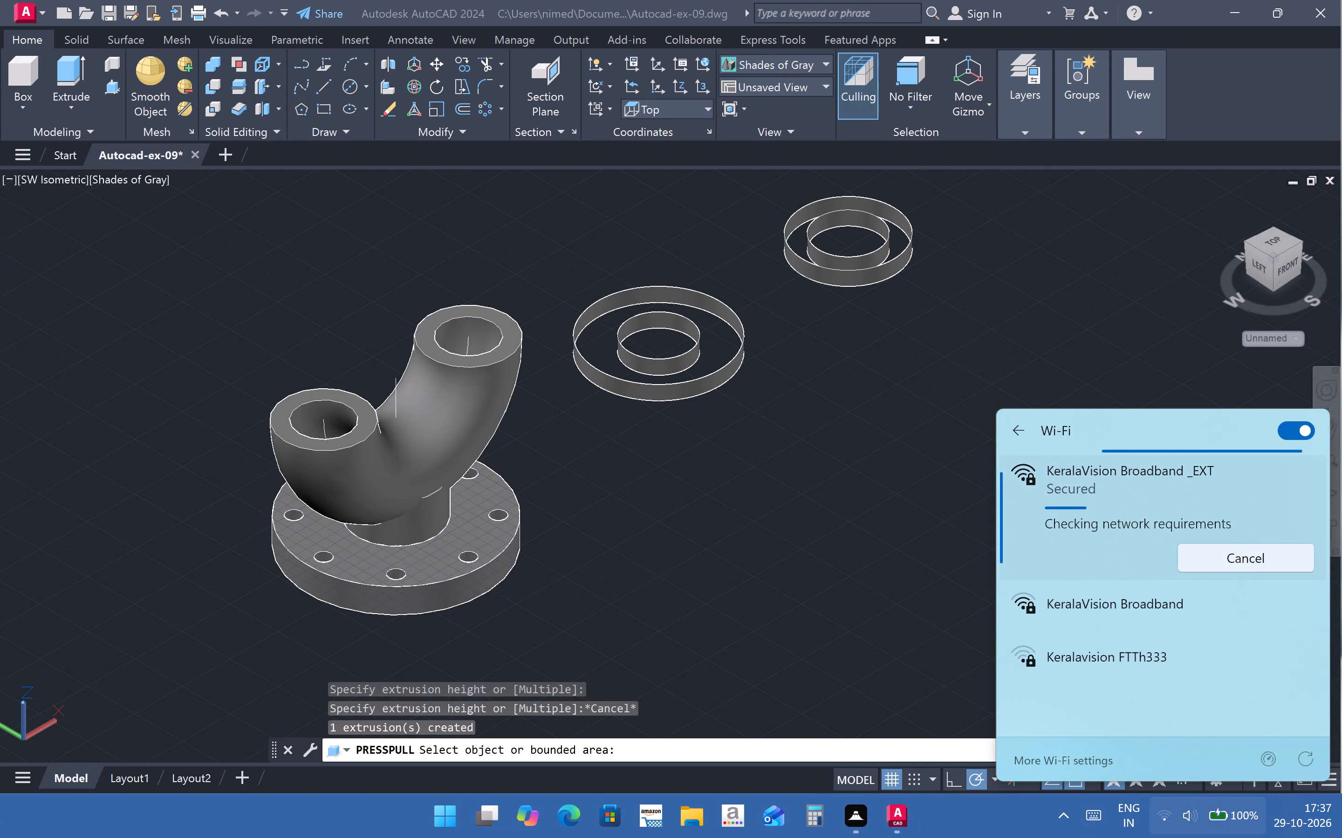
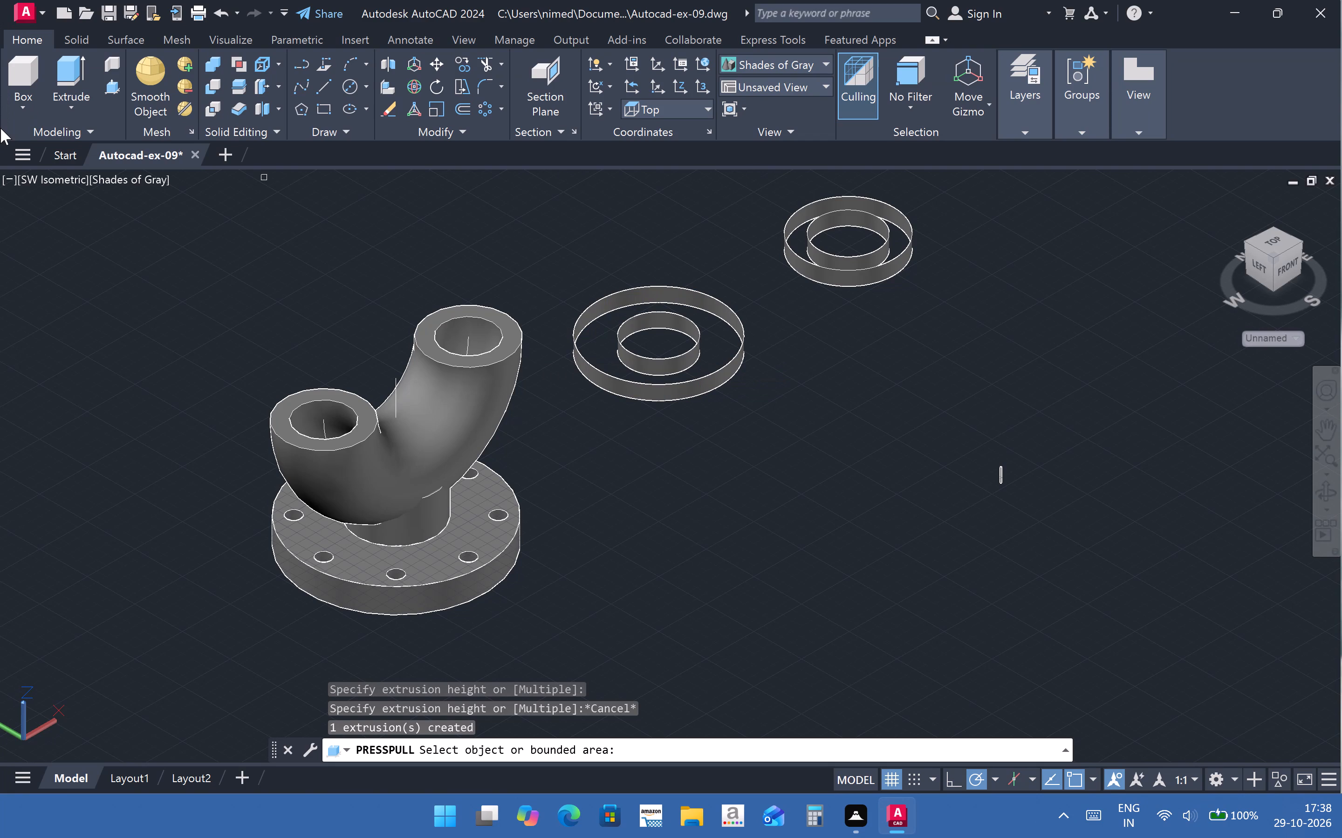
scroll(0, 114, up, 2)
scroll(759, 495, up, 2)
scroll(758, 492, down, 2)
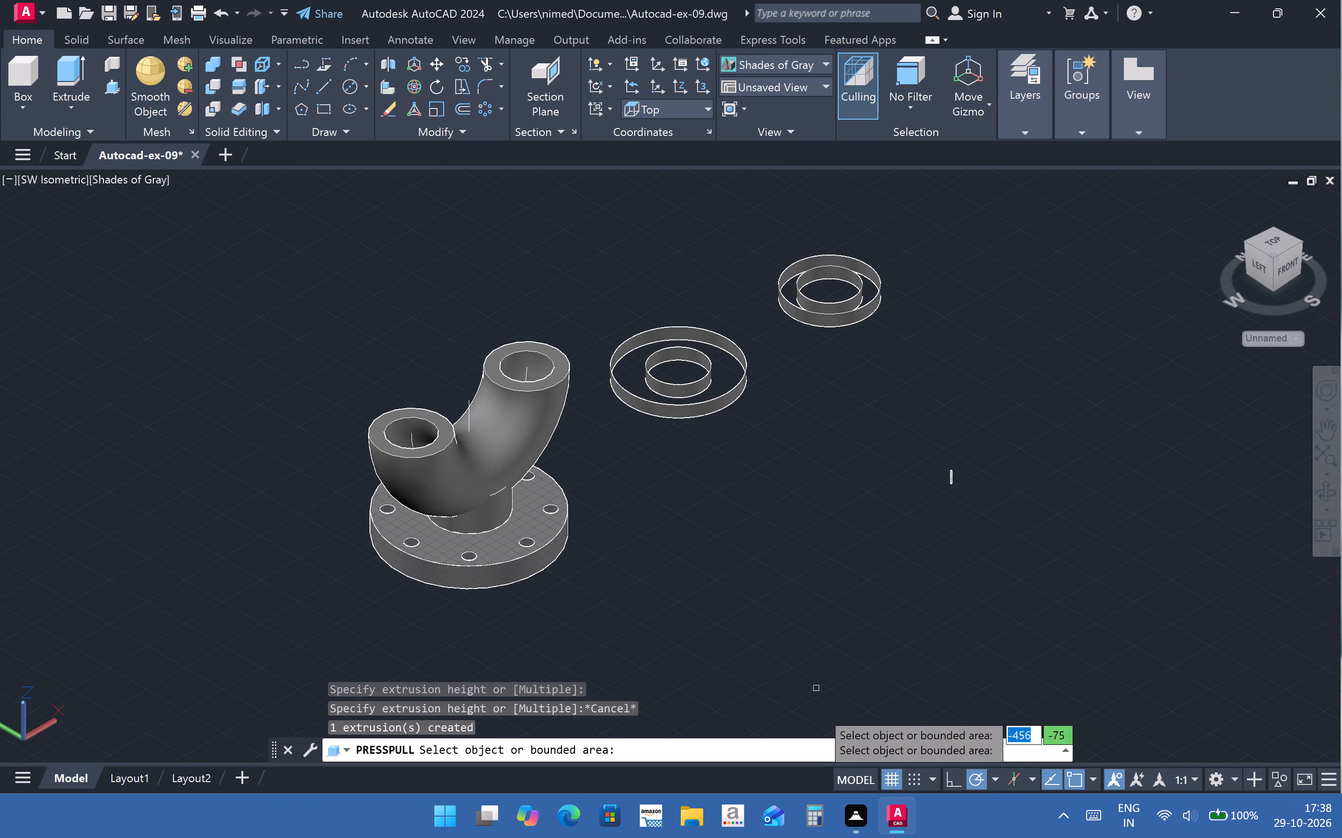
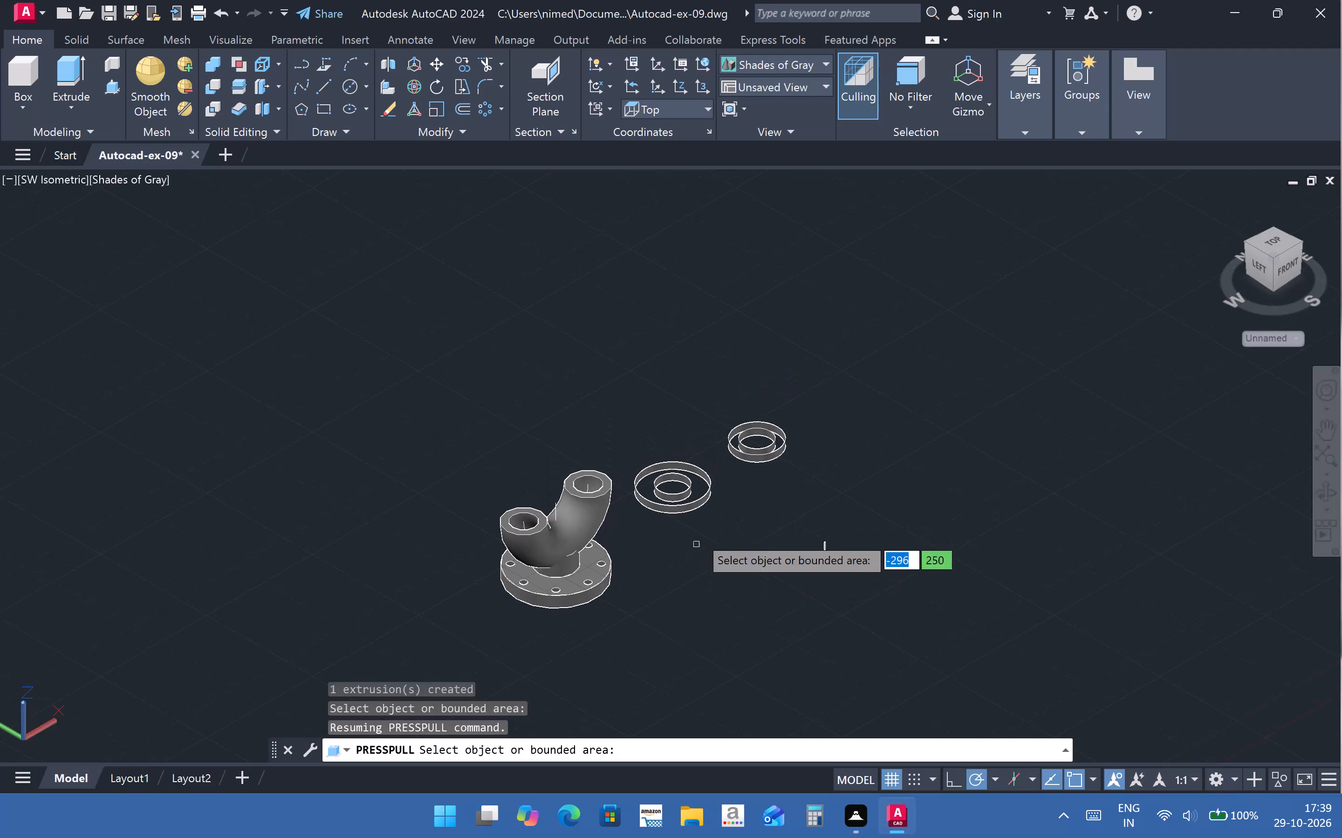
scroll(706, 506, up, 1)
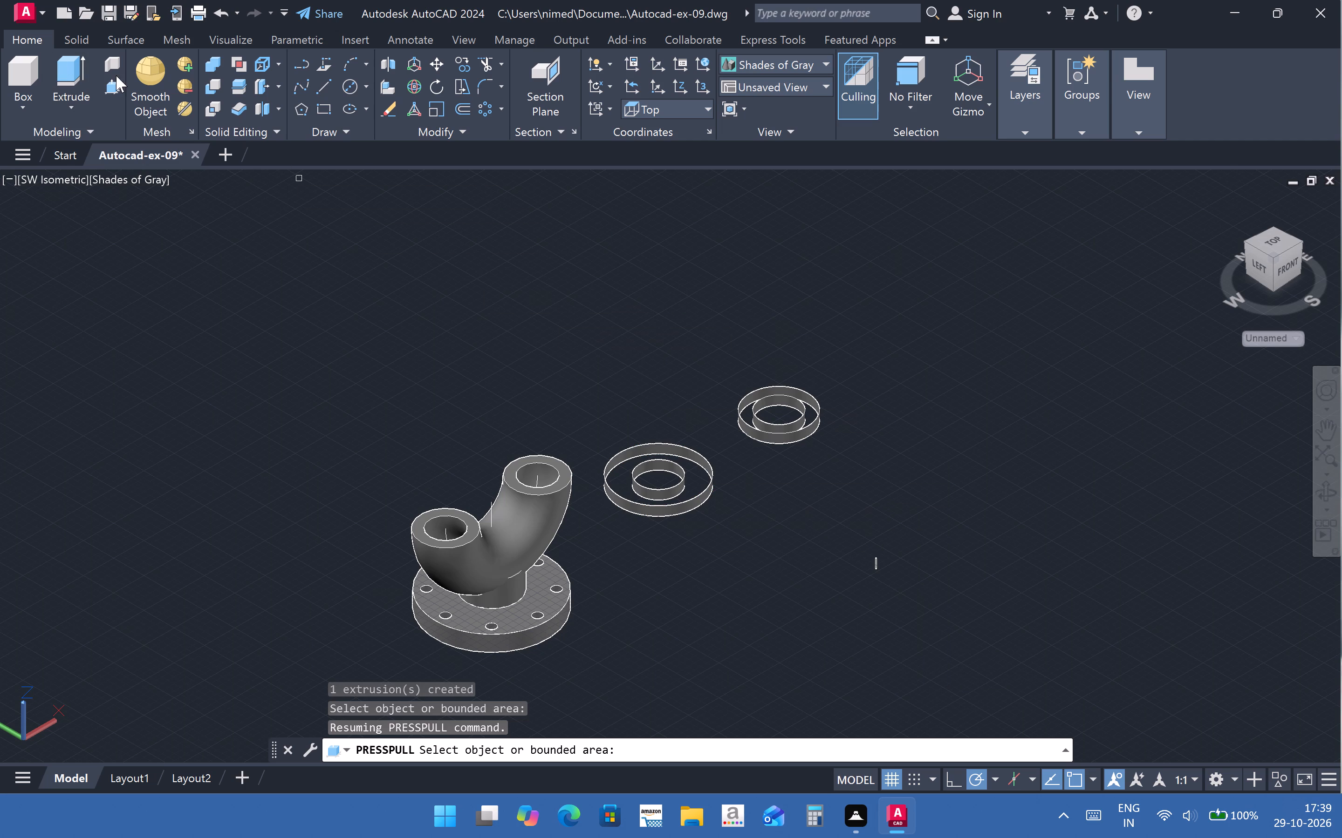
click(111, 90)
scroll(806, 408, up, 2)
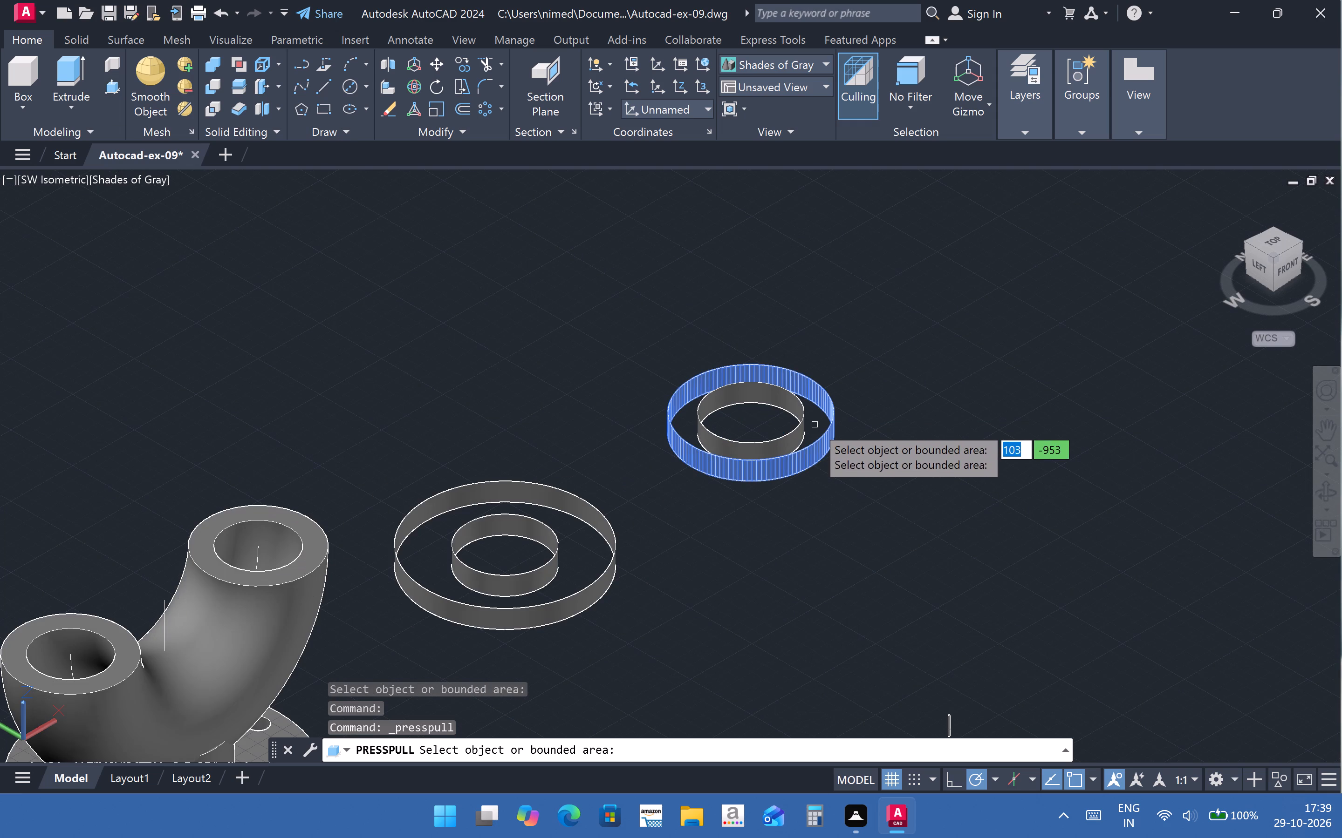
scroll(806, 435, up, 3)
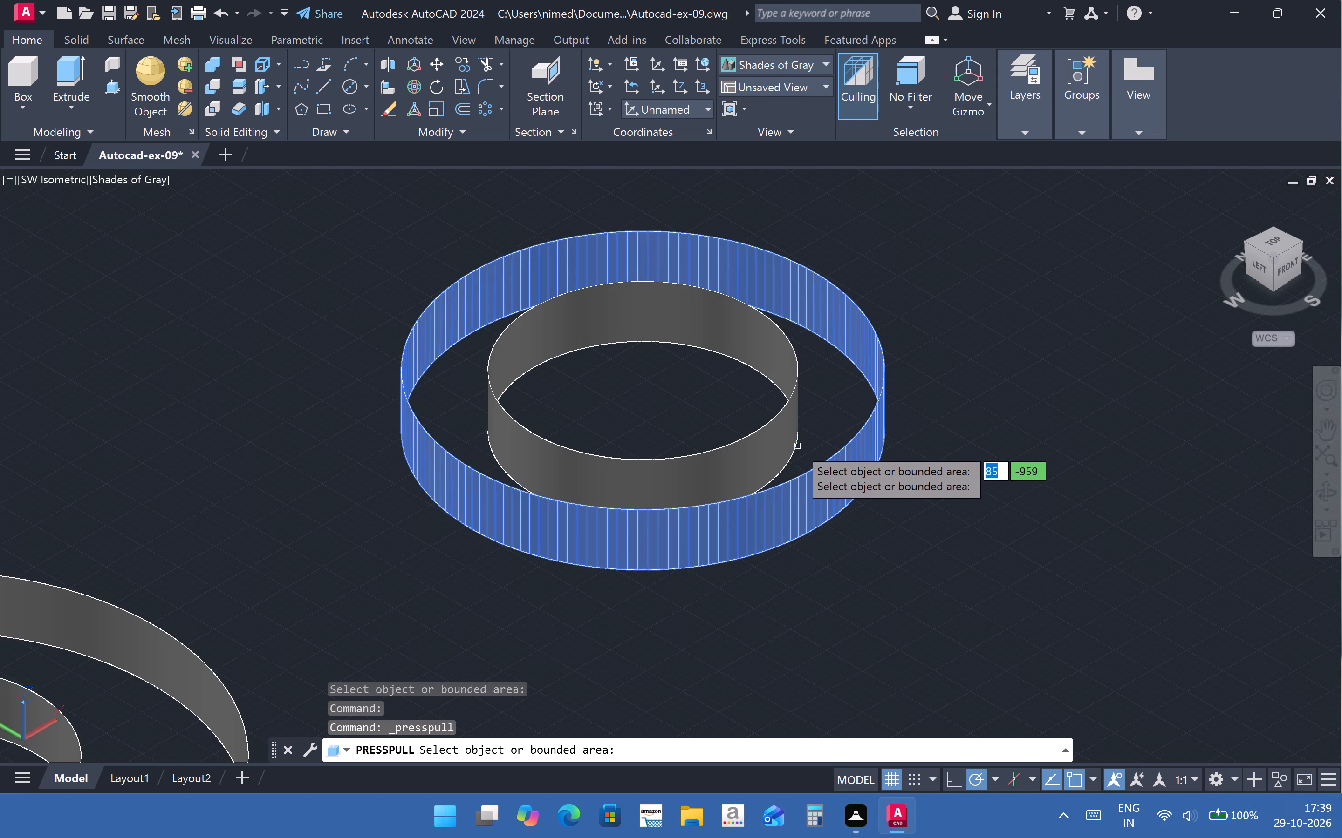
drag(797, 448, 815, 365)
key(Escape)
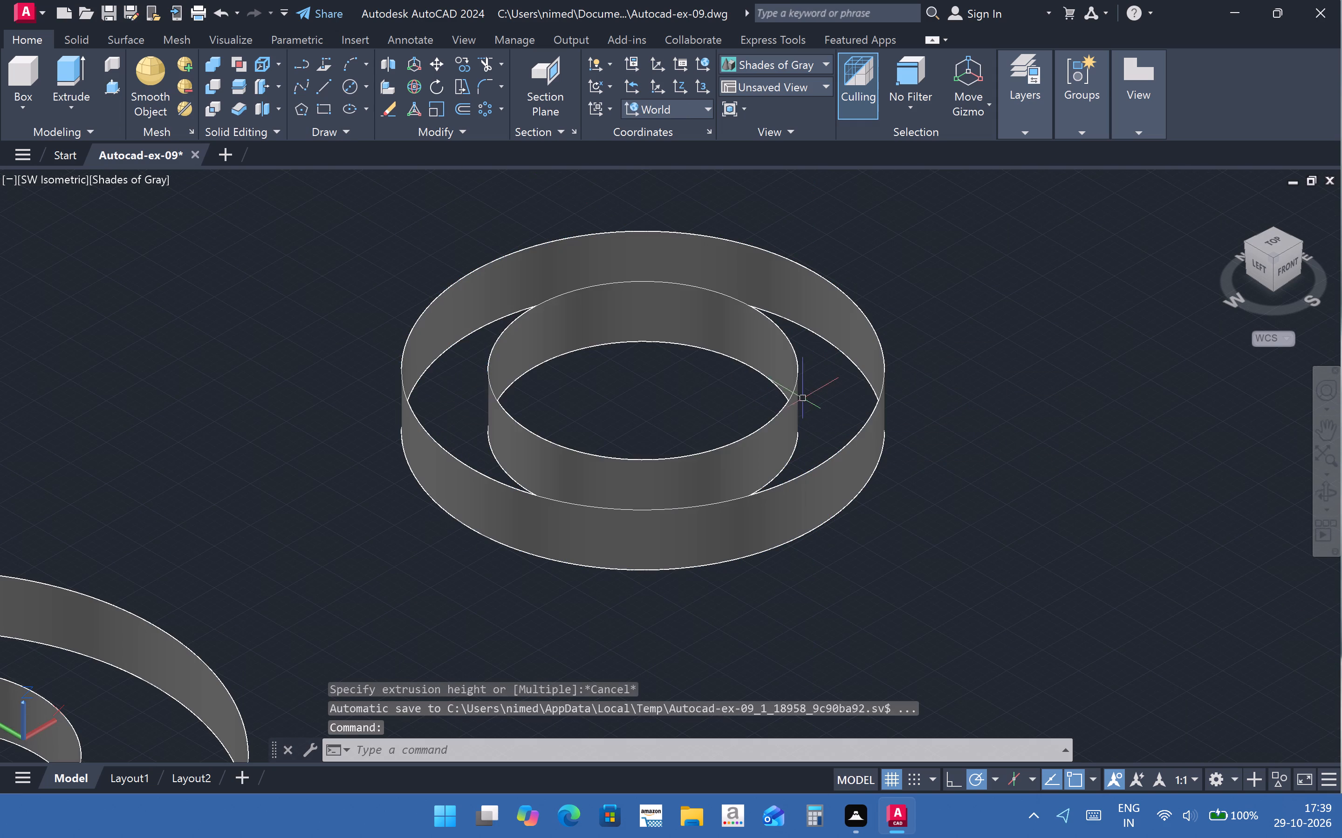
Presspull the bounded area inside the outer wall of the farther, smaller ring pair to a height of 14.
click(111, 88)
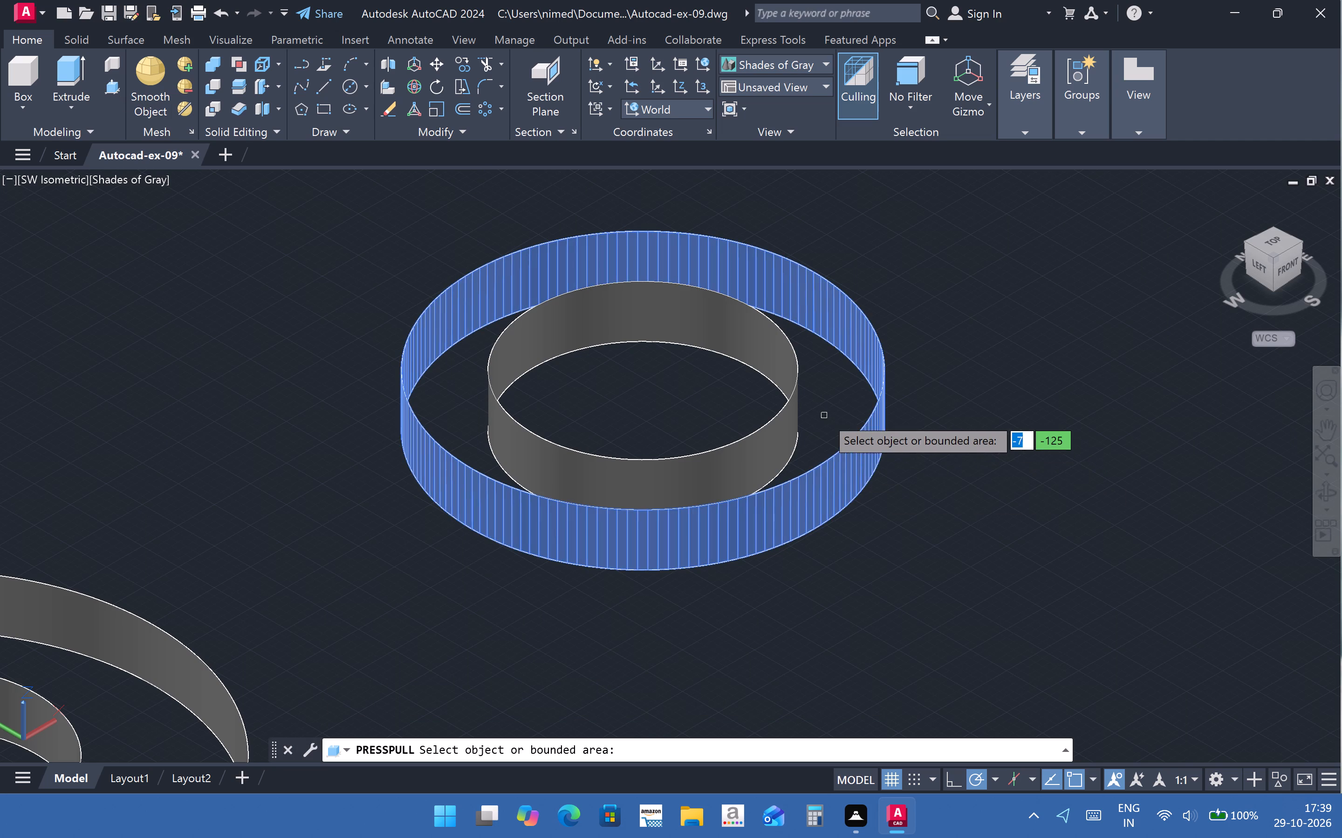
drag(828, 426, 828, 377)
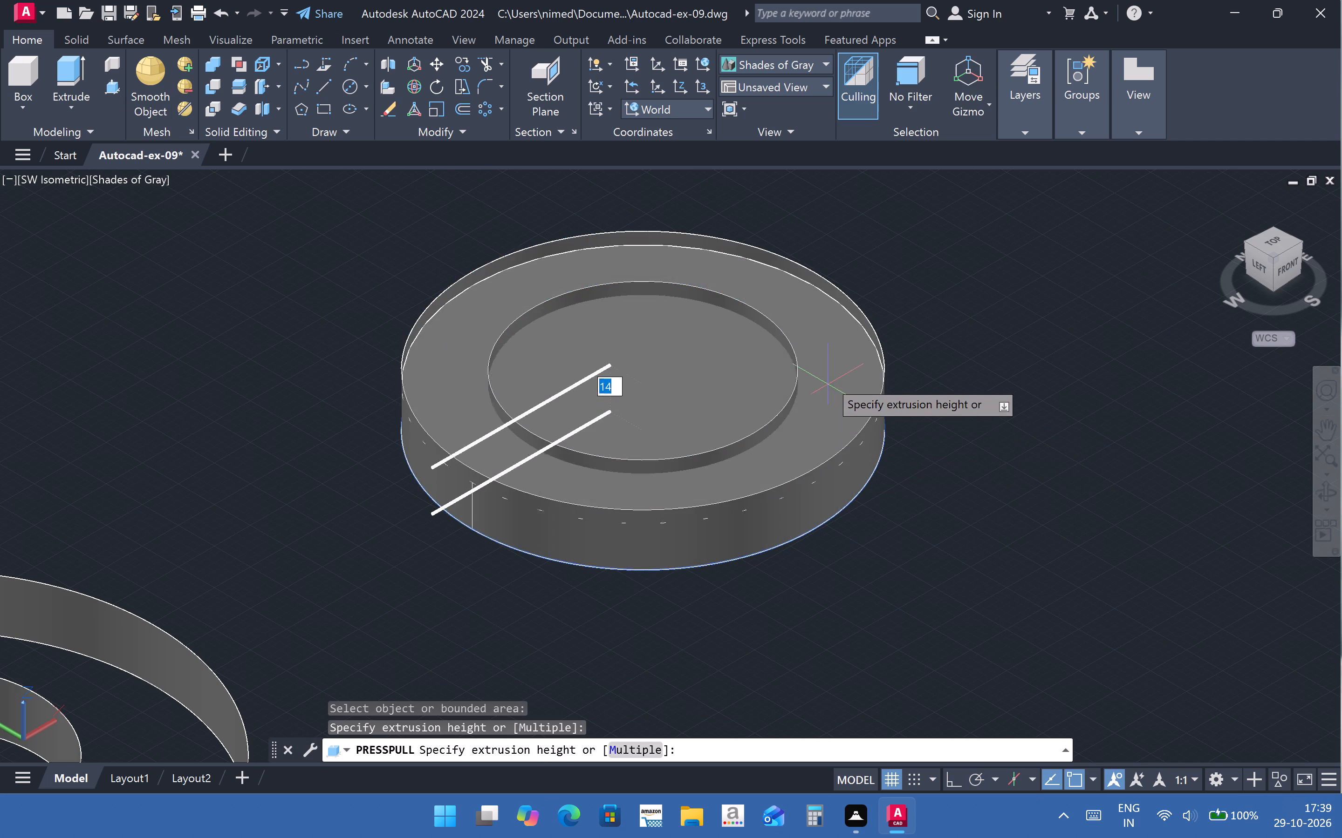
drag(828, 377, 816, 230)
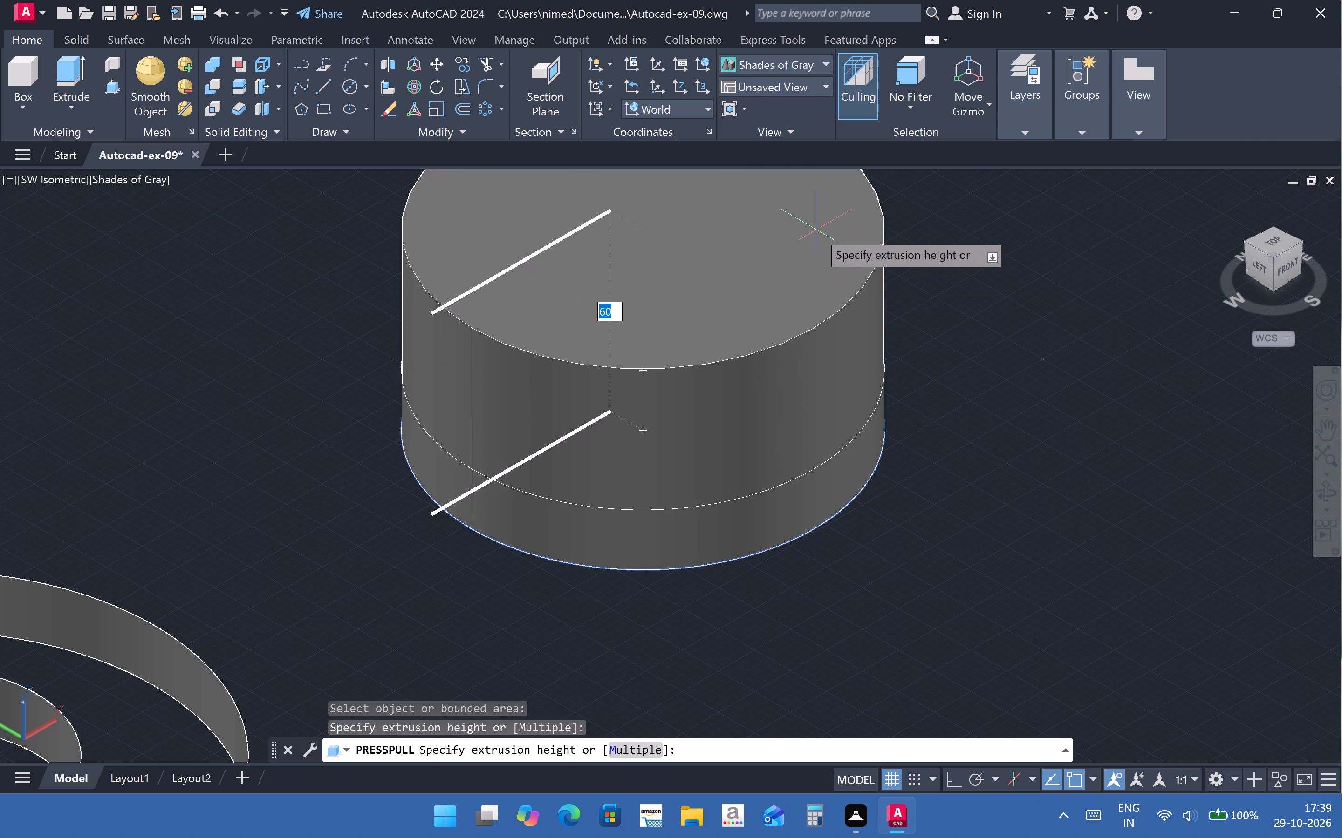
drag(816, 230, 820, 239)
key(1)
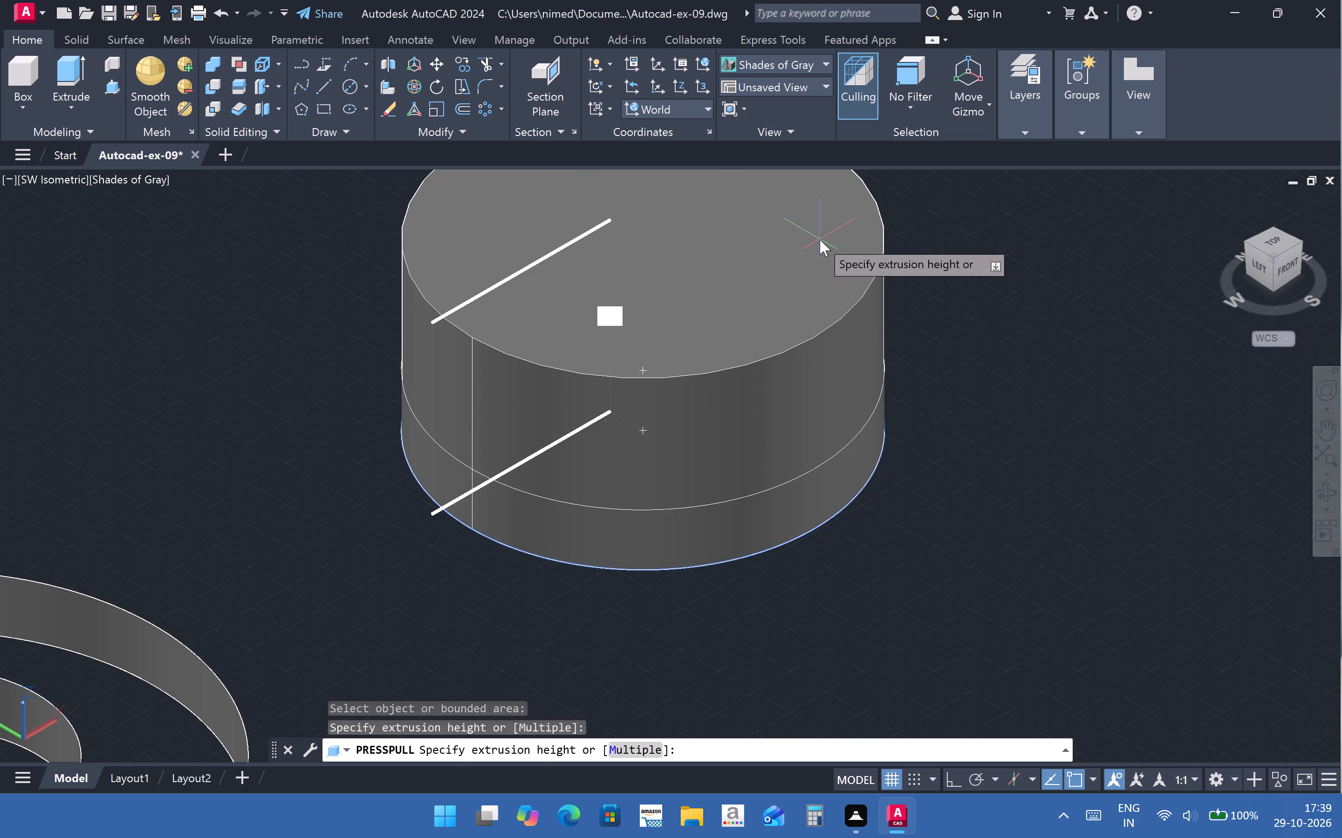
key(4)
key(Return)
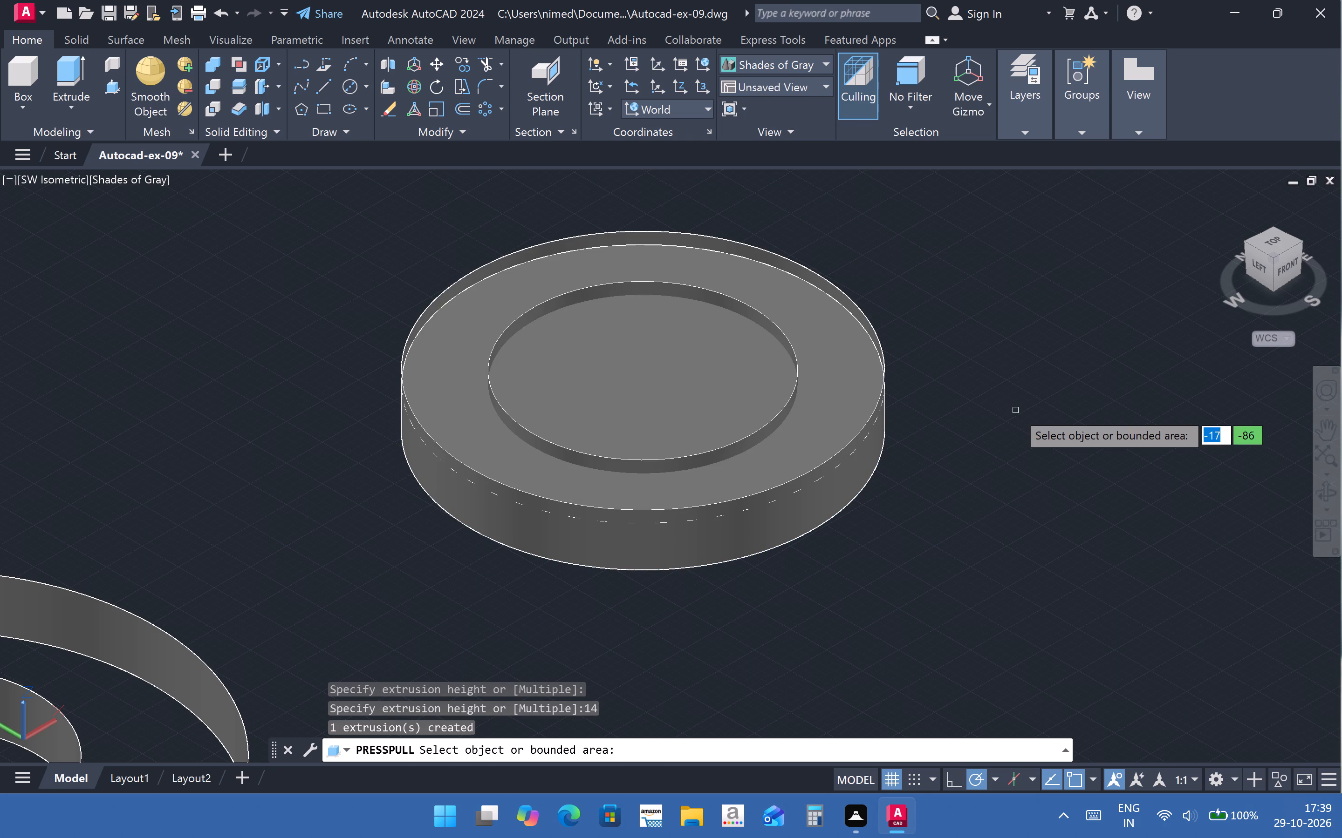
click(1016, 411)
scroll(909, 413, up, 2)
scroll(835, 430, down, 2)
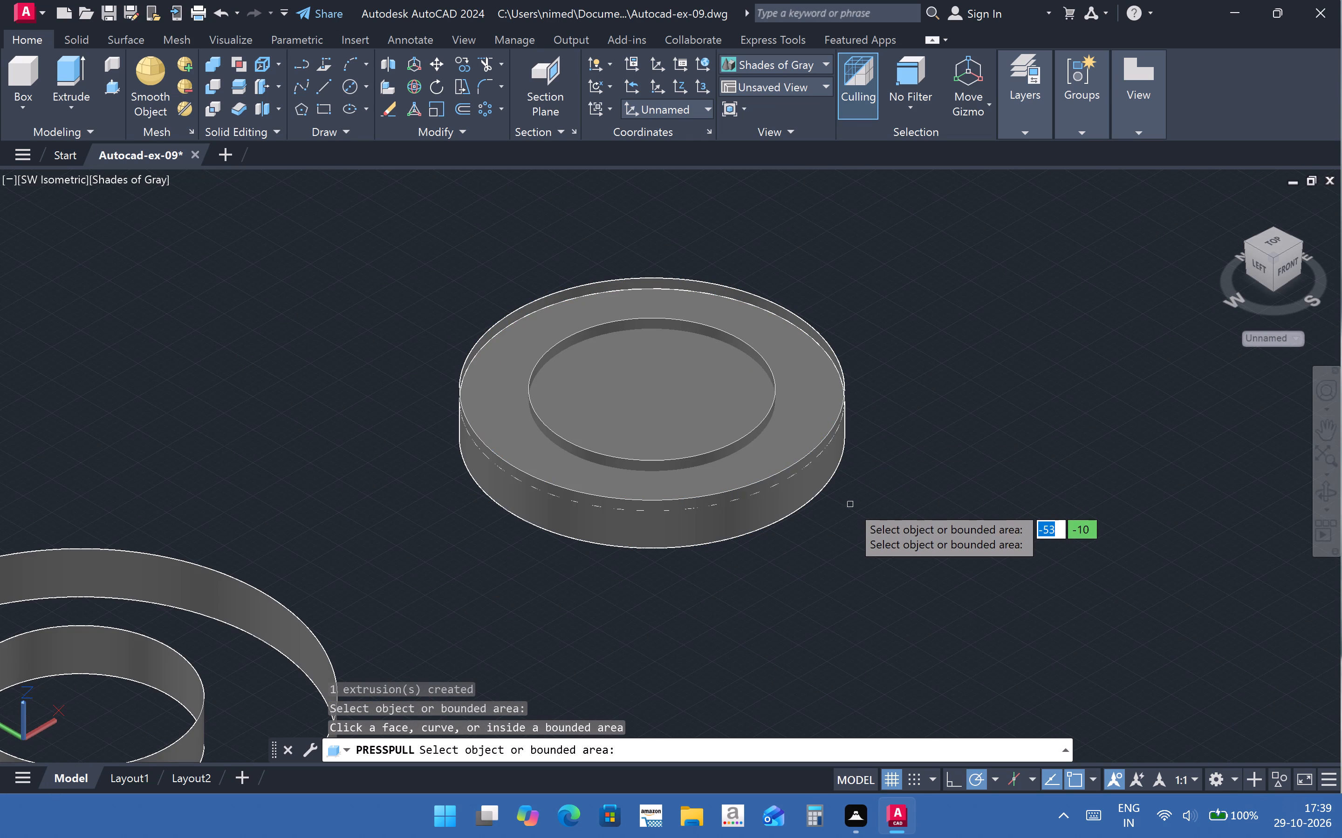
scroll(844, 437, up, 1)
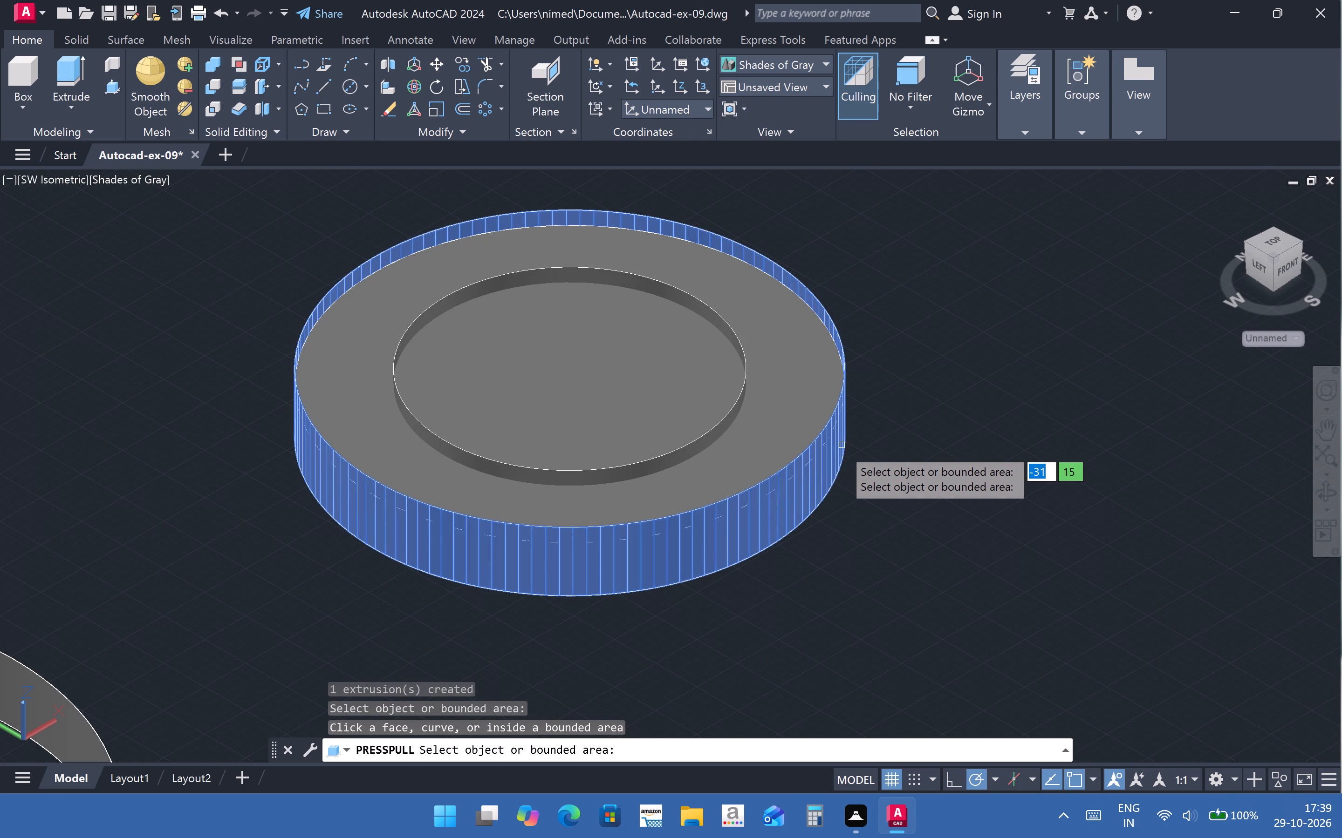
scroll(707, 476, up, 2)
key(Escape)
Erase the tiny upright sliver standing apart from the two concentric ring pairs.
scroll(900, 400, down, 2)
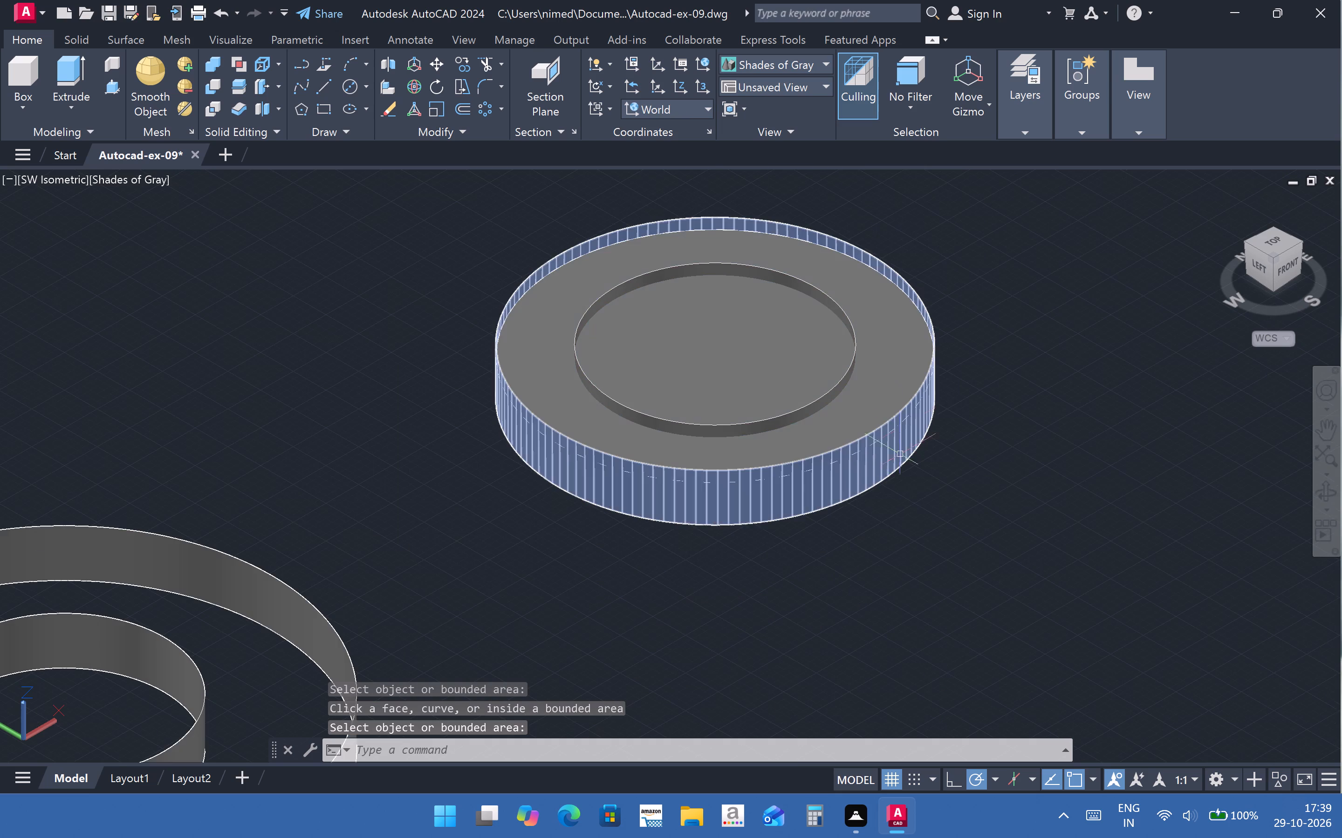
scroll(889, 351, down, 2)
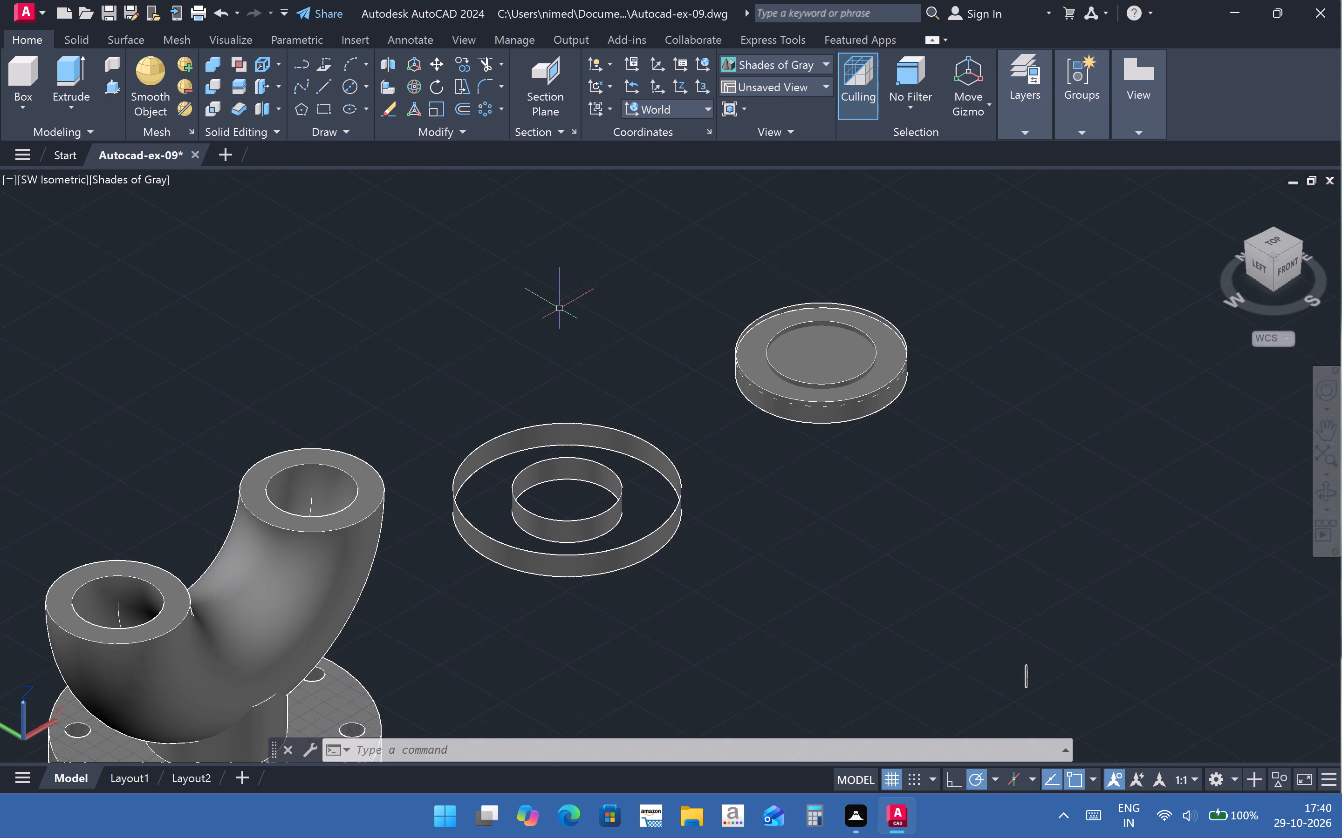
scroll(873, 603, up, 1)
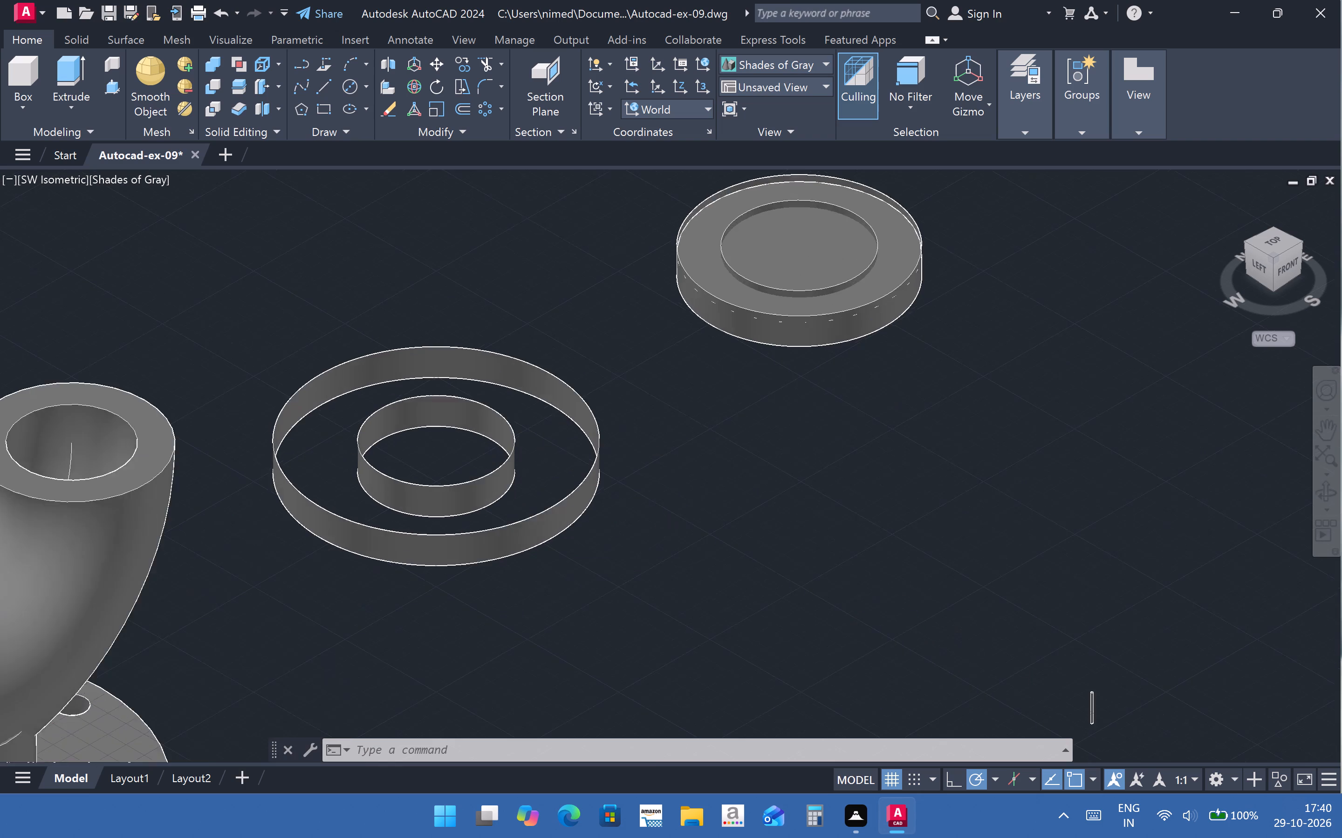
scroll(873, 603, up, 1)
scroll(867, 608, down, 2)
scroll(637, 526, up, 1)
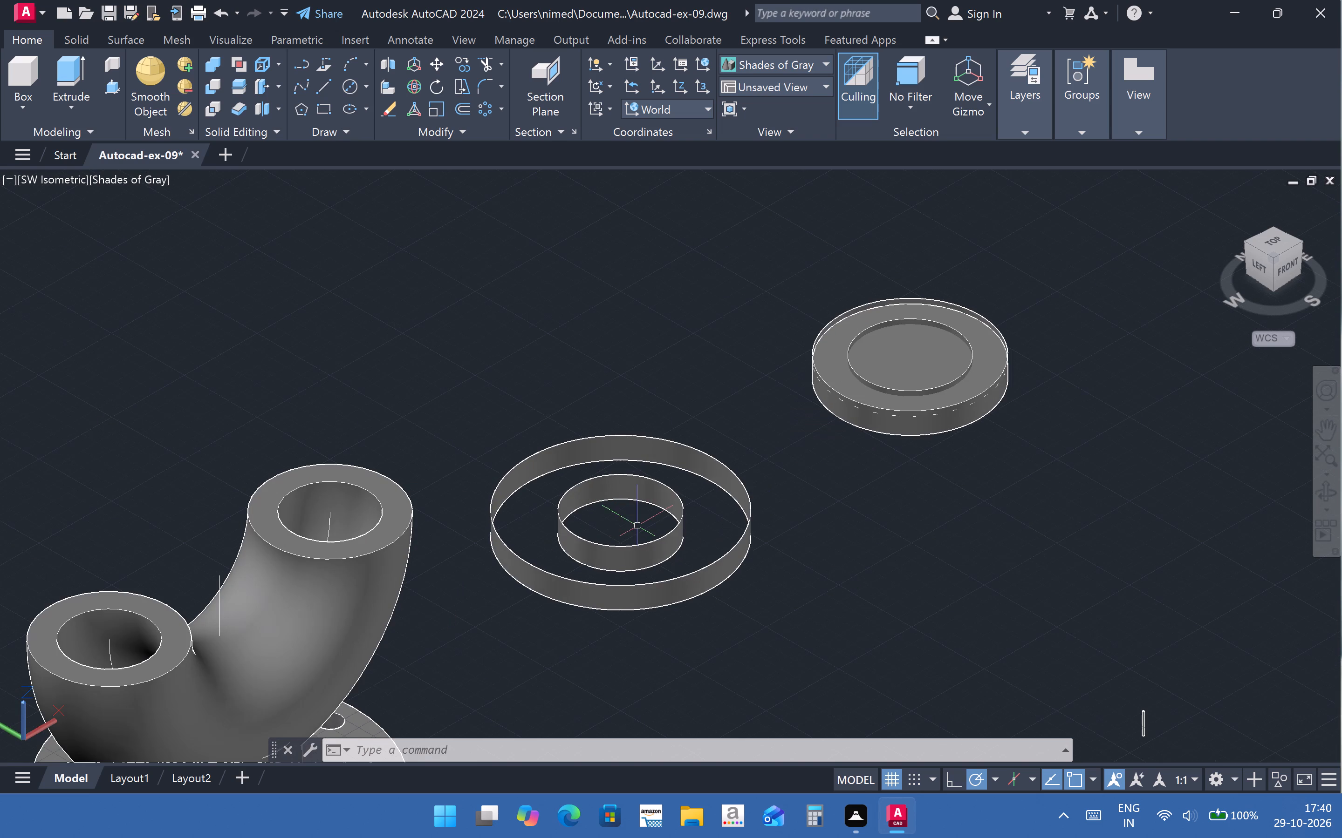
scroll(733, 516, up, 1)
scroll(756, 462, up, 1)
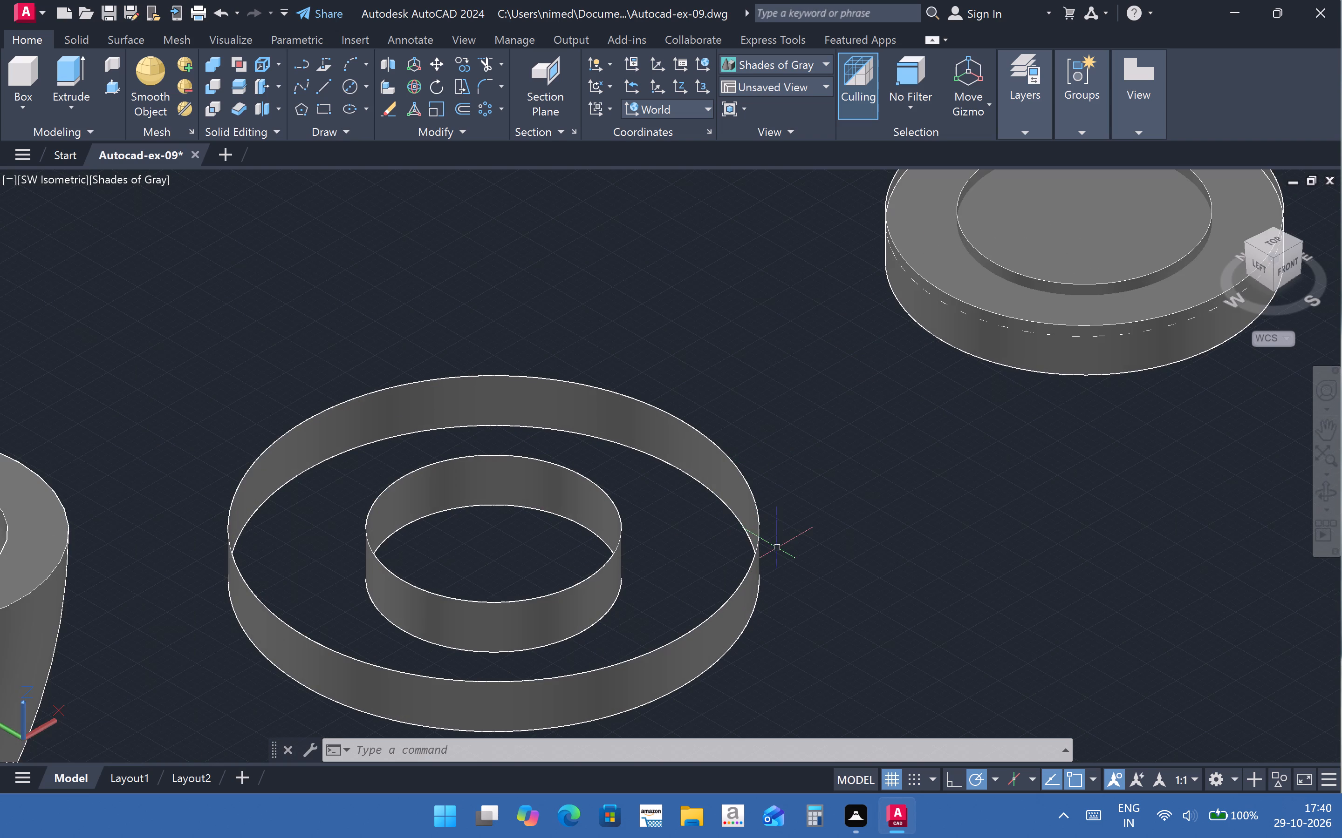
scroll(772, 545, down, 4)
scroll(796, 622, up, 1)
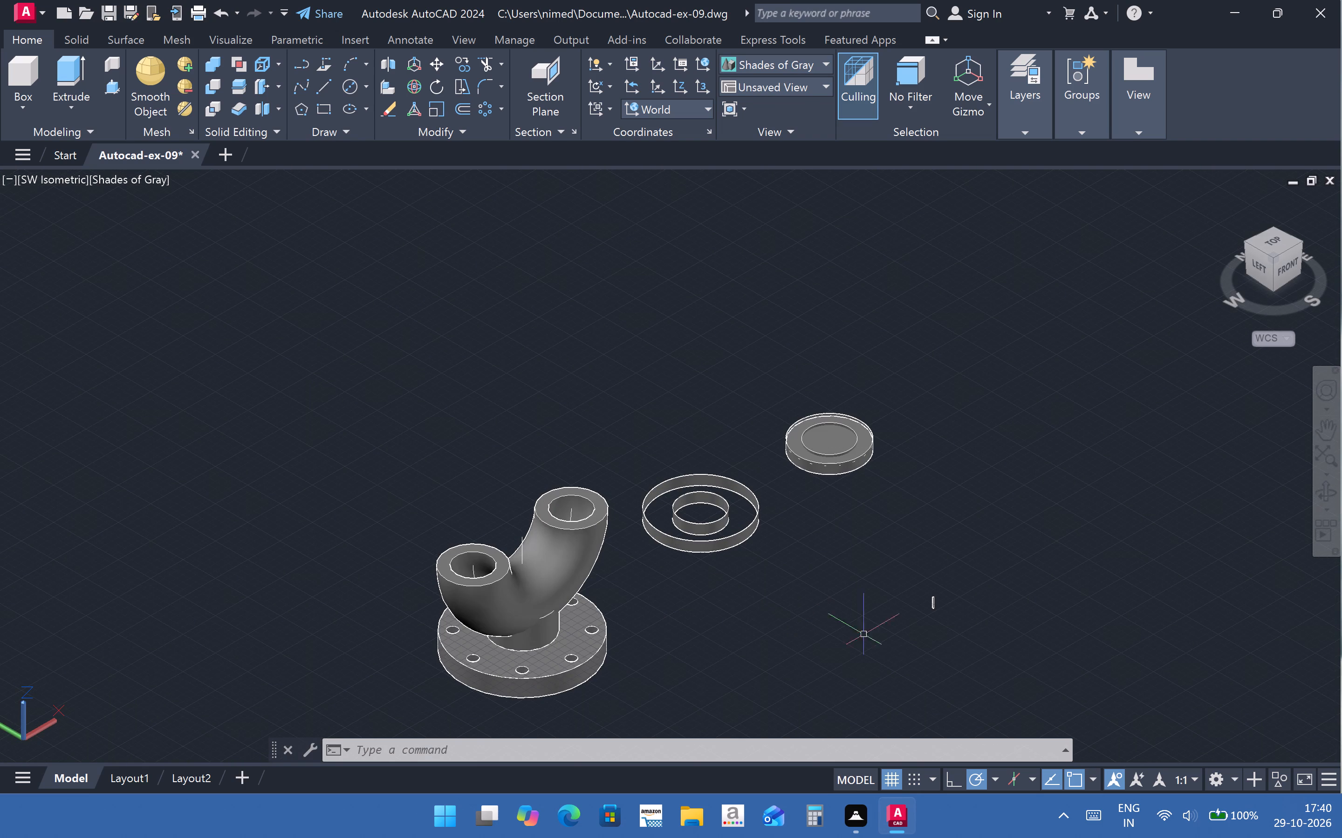
click(931, 600)
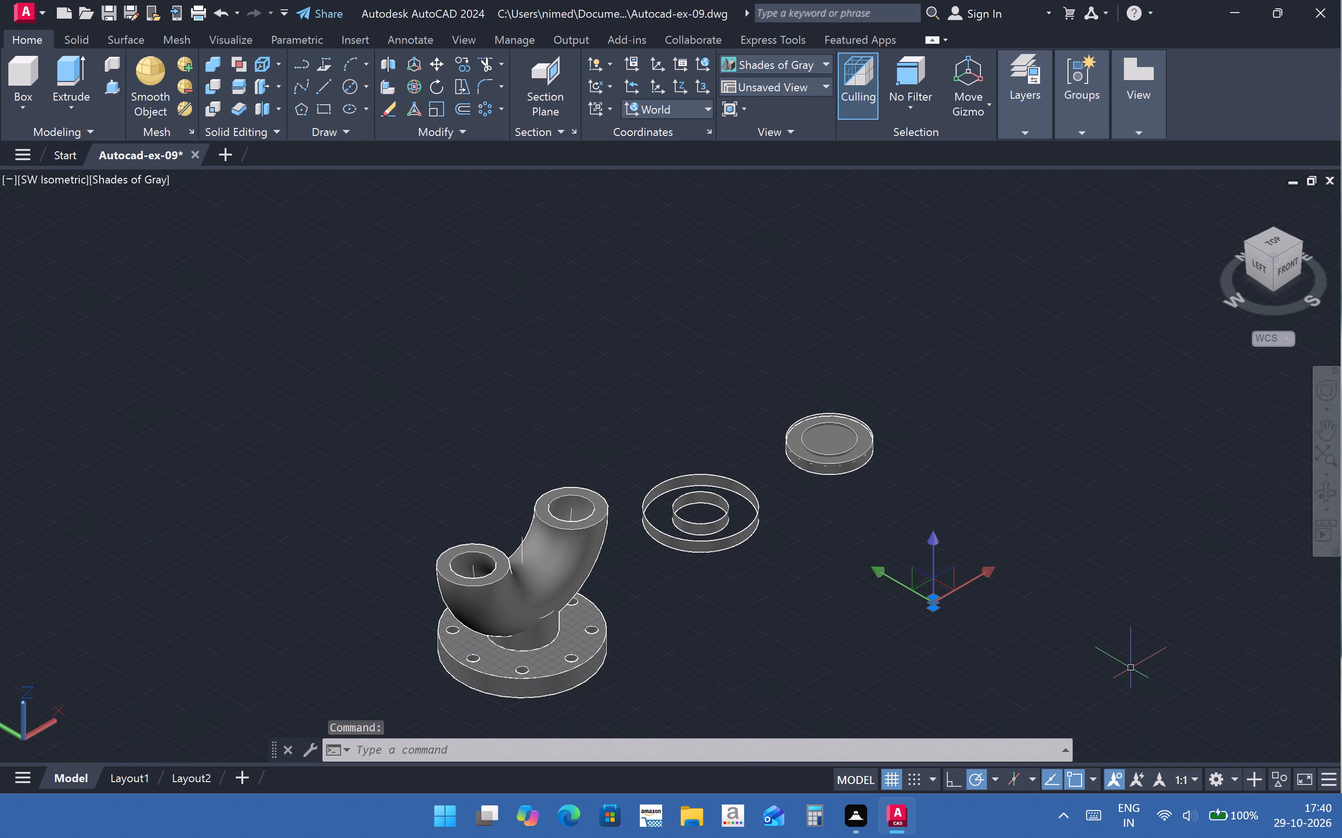
key(Delete)
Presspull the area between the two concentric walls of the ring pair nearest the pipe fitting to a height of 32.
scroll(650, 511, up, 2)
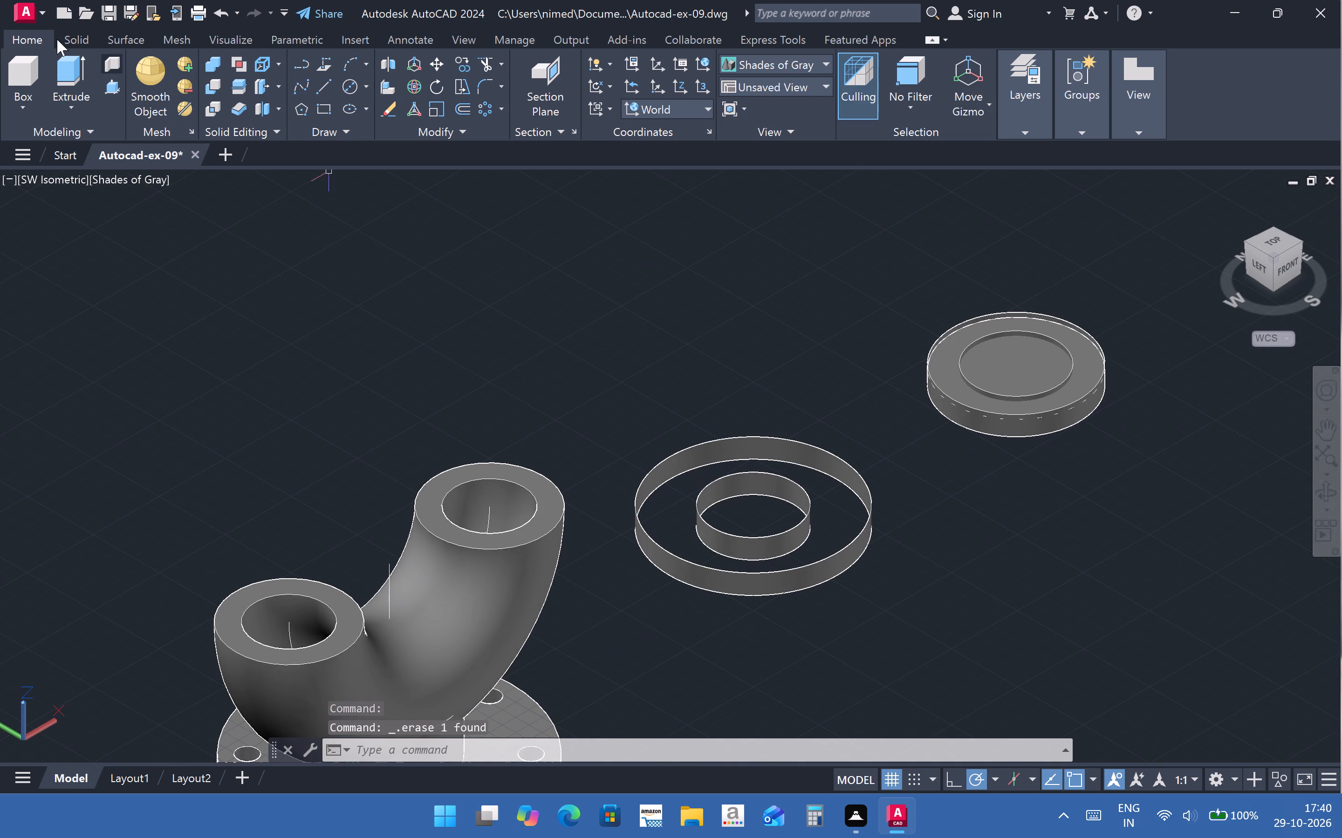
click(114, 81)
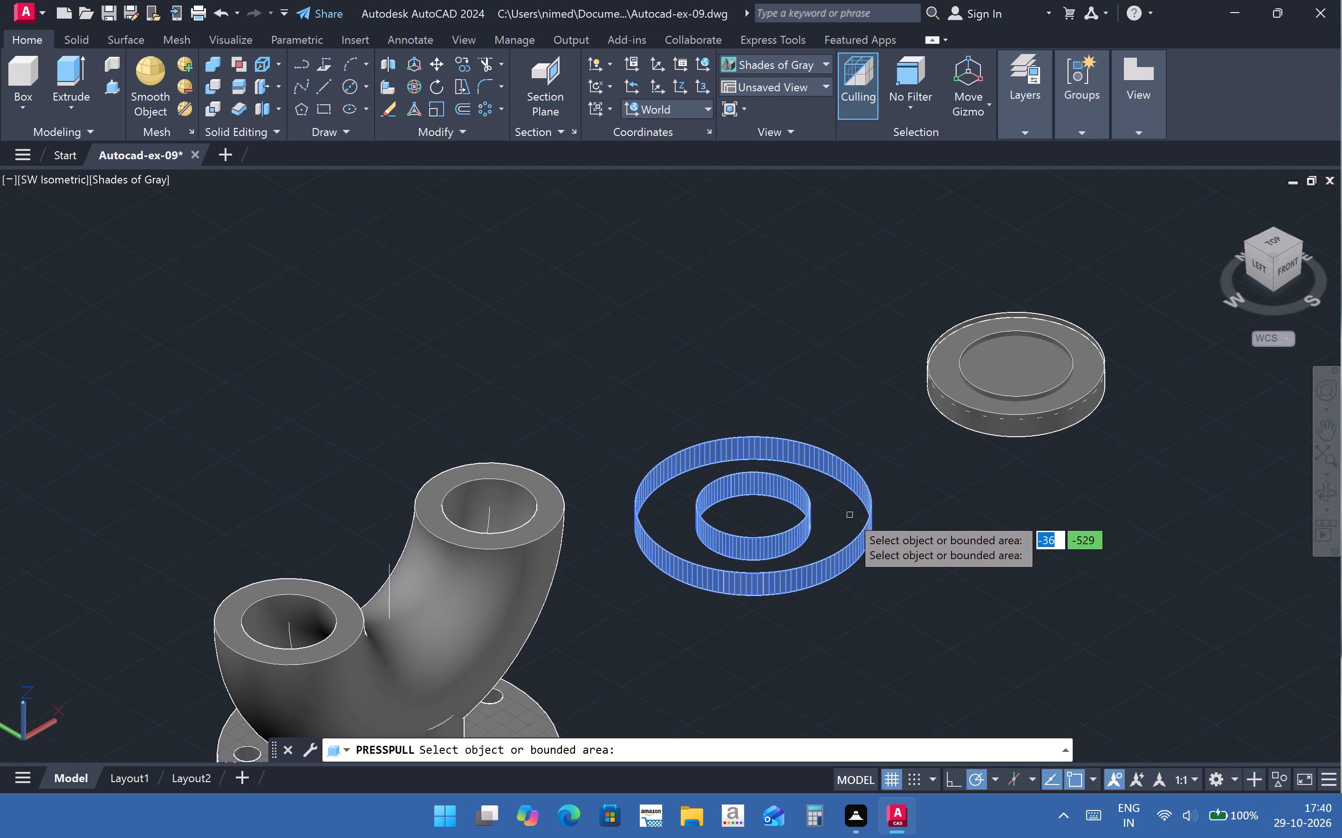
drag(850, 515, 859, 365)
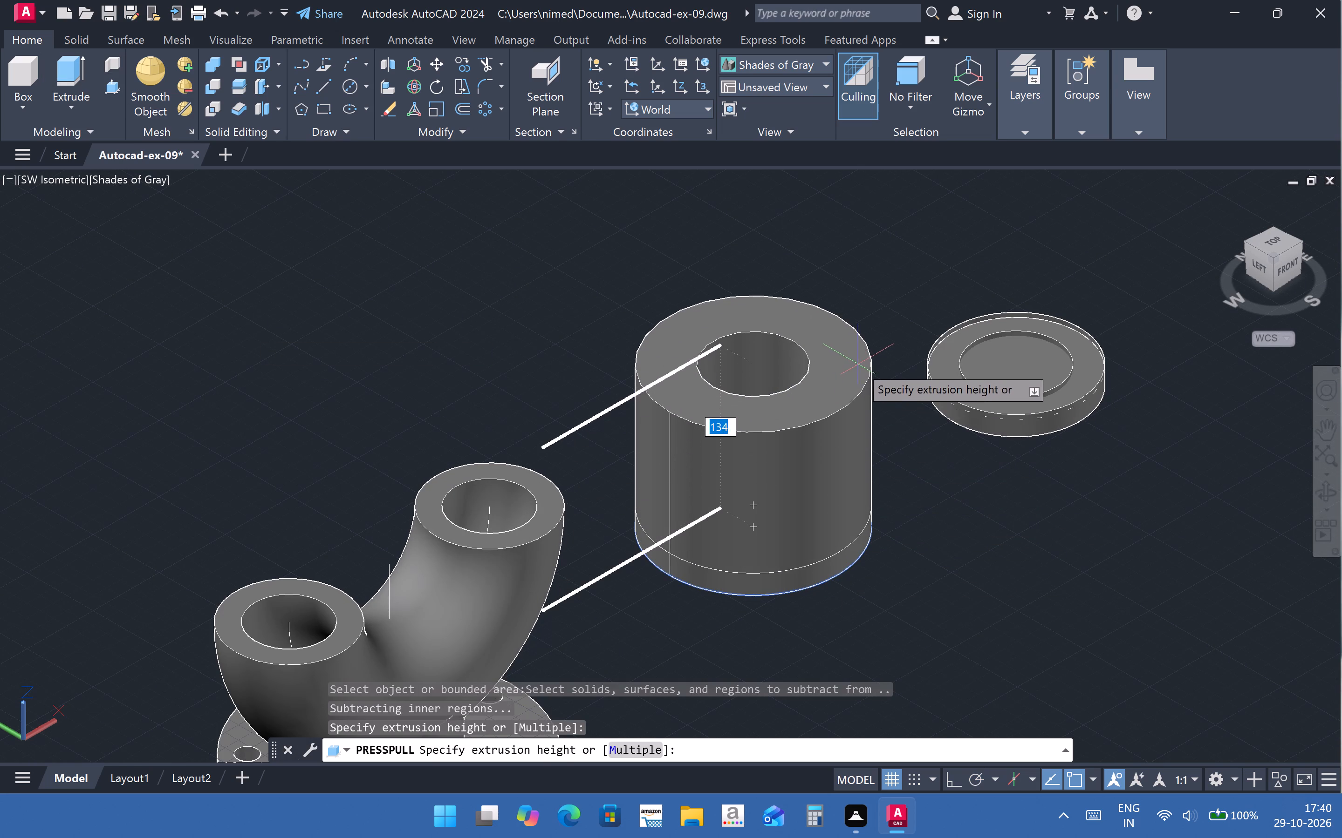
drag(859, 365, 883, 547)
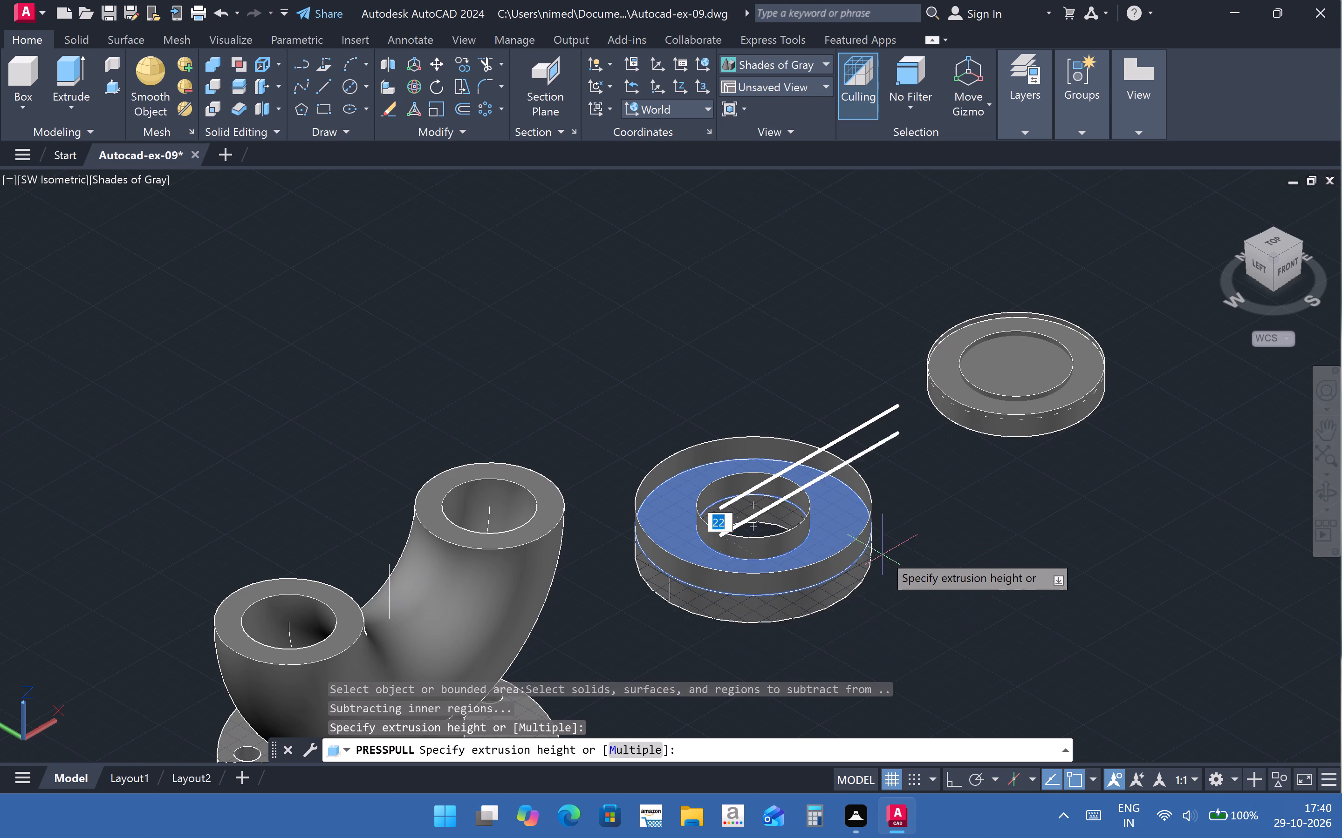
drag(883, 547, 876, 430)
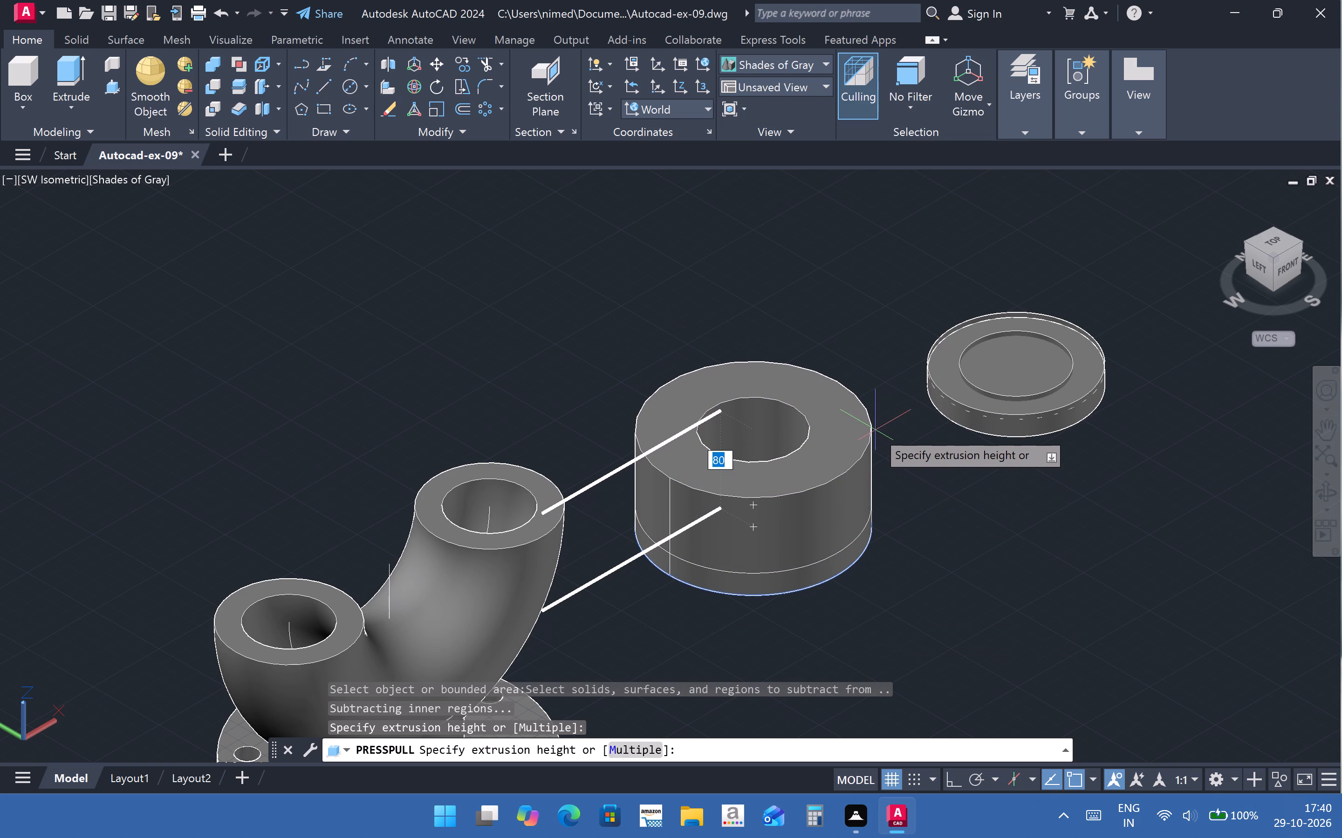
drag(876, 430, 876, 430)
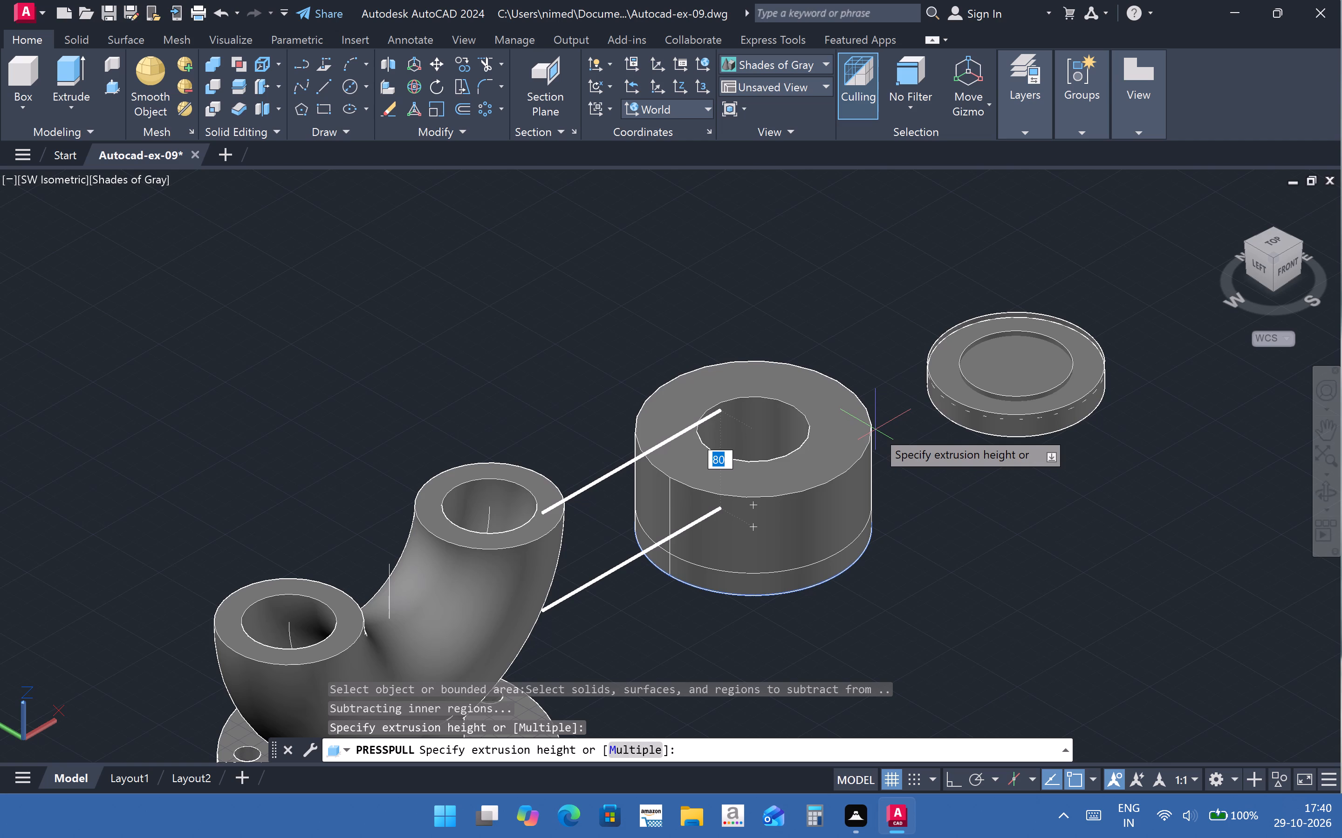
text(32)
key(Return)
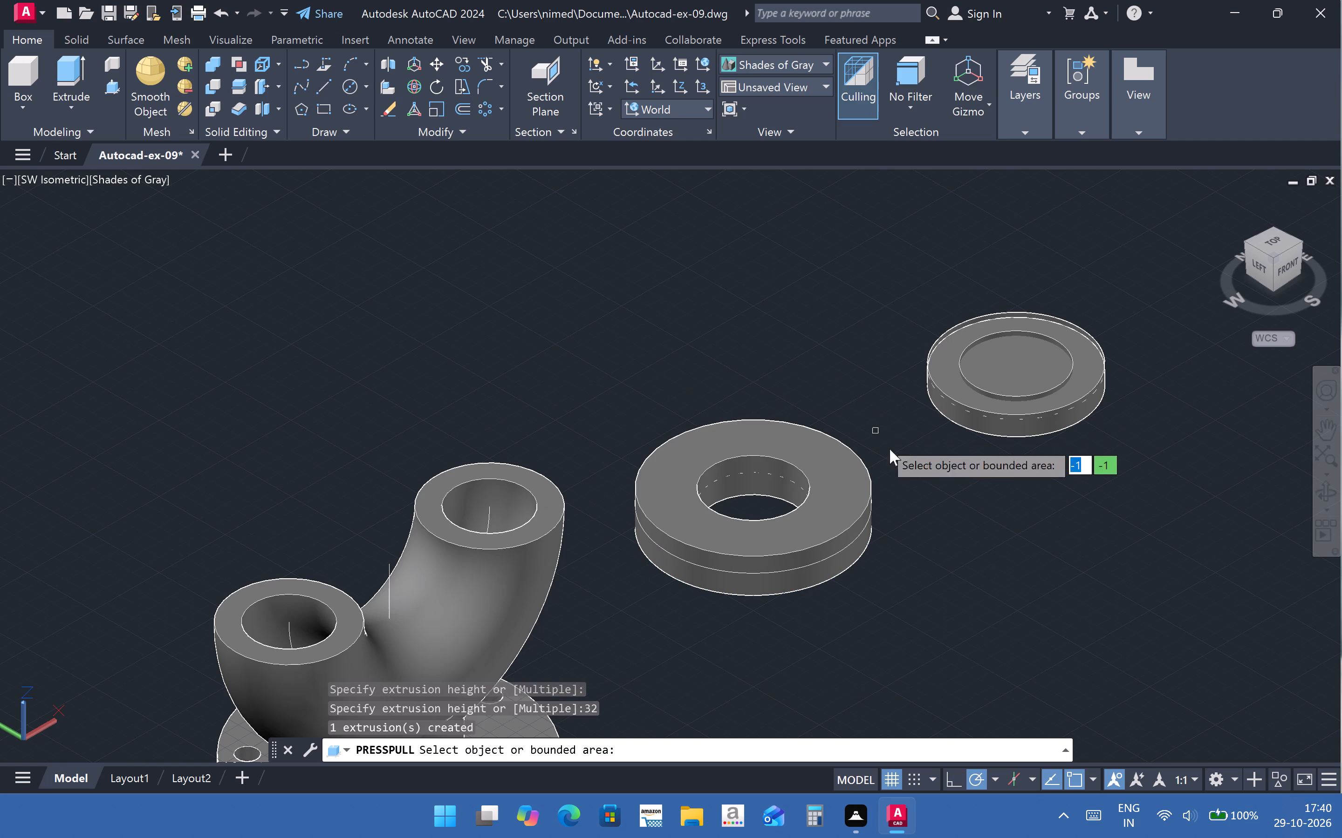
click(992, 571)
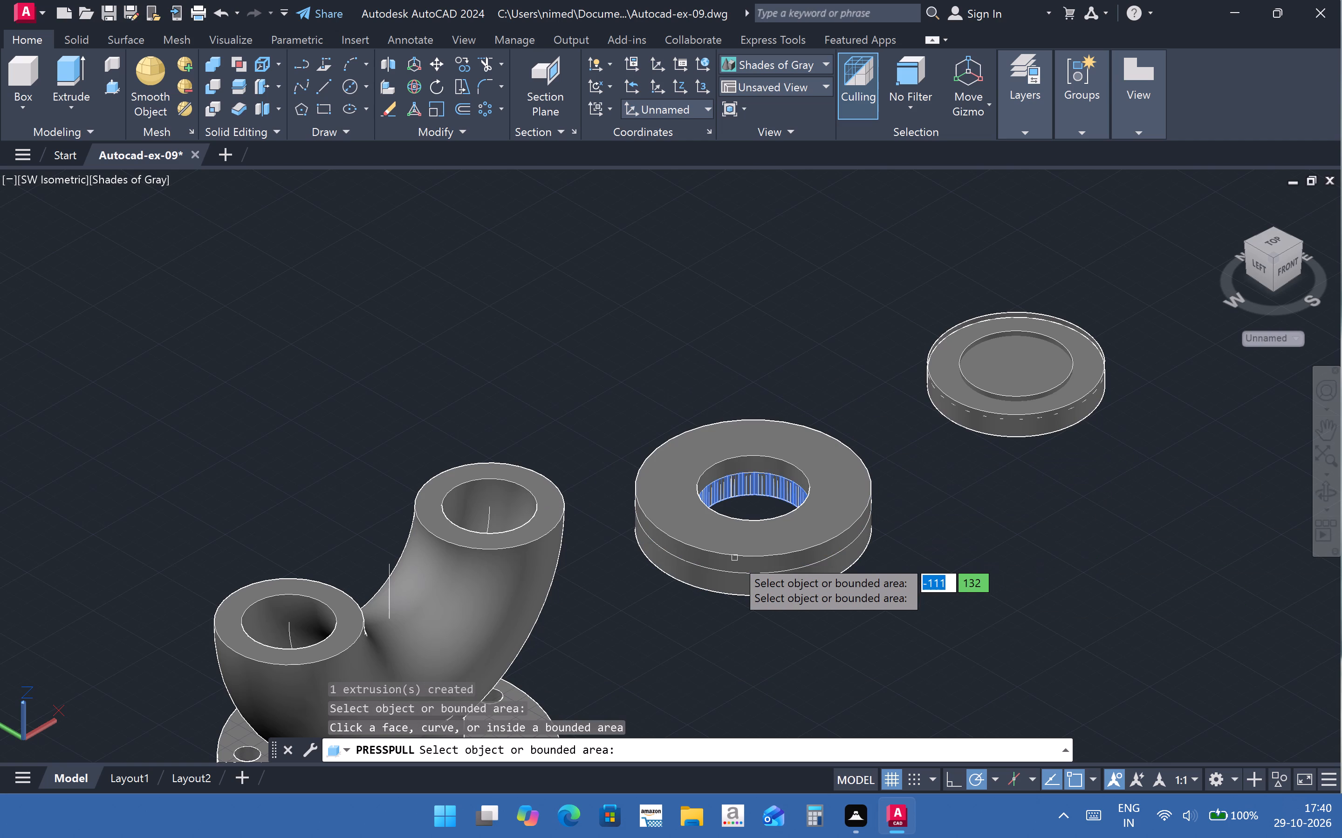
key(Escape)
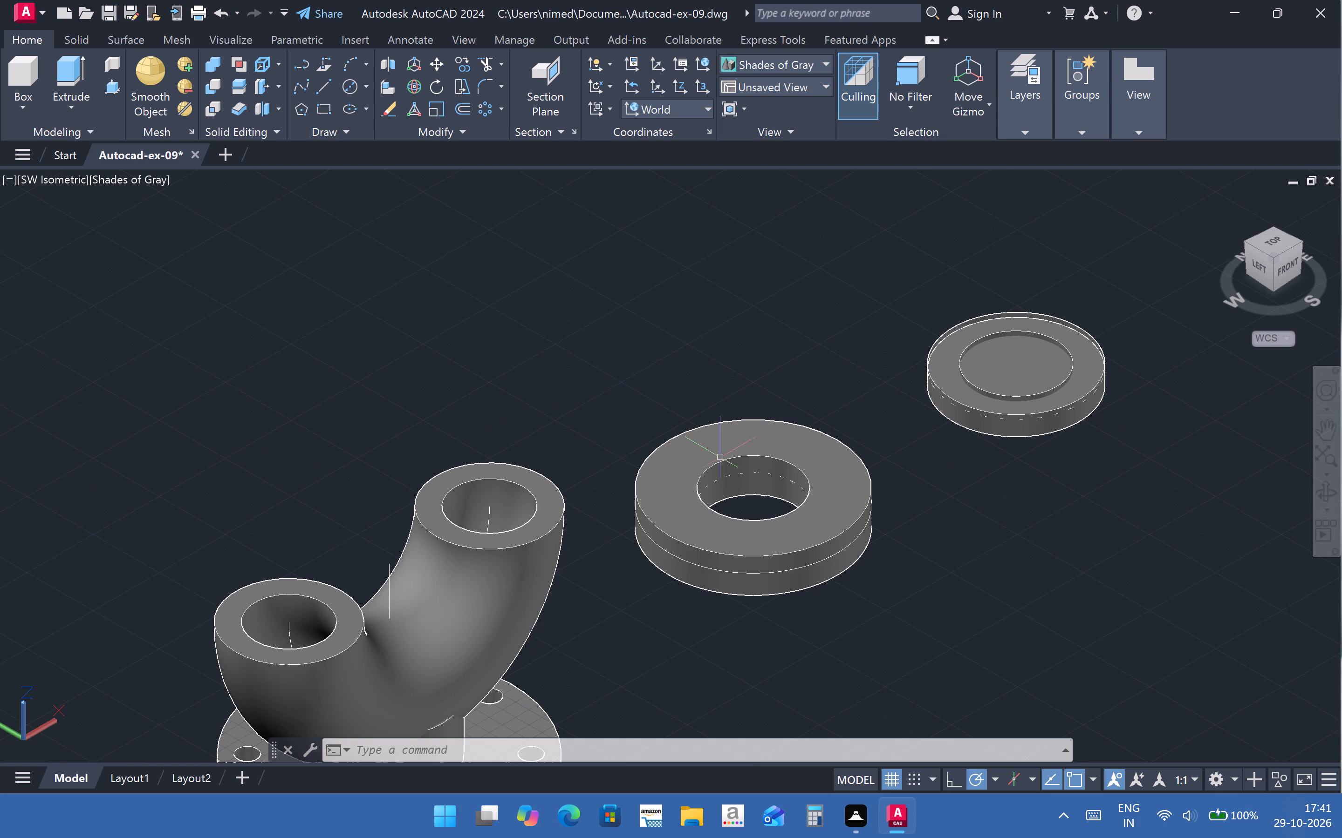
Erase the pulled ring solid nearest the fitting and the pulled disc solid in the farther ring pair.
scroll(752, 500, down, 2)
scroll(814, 547, up, 2)
scroll(669, 487, up, 1)
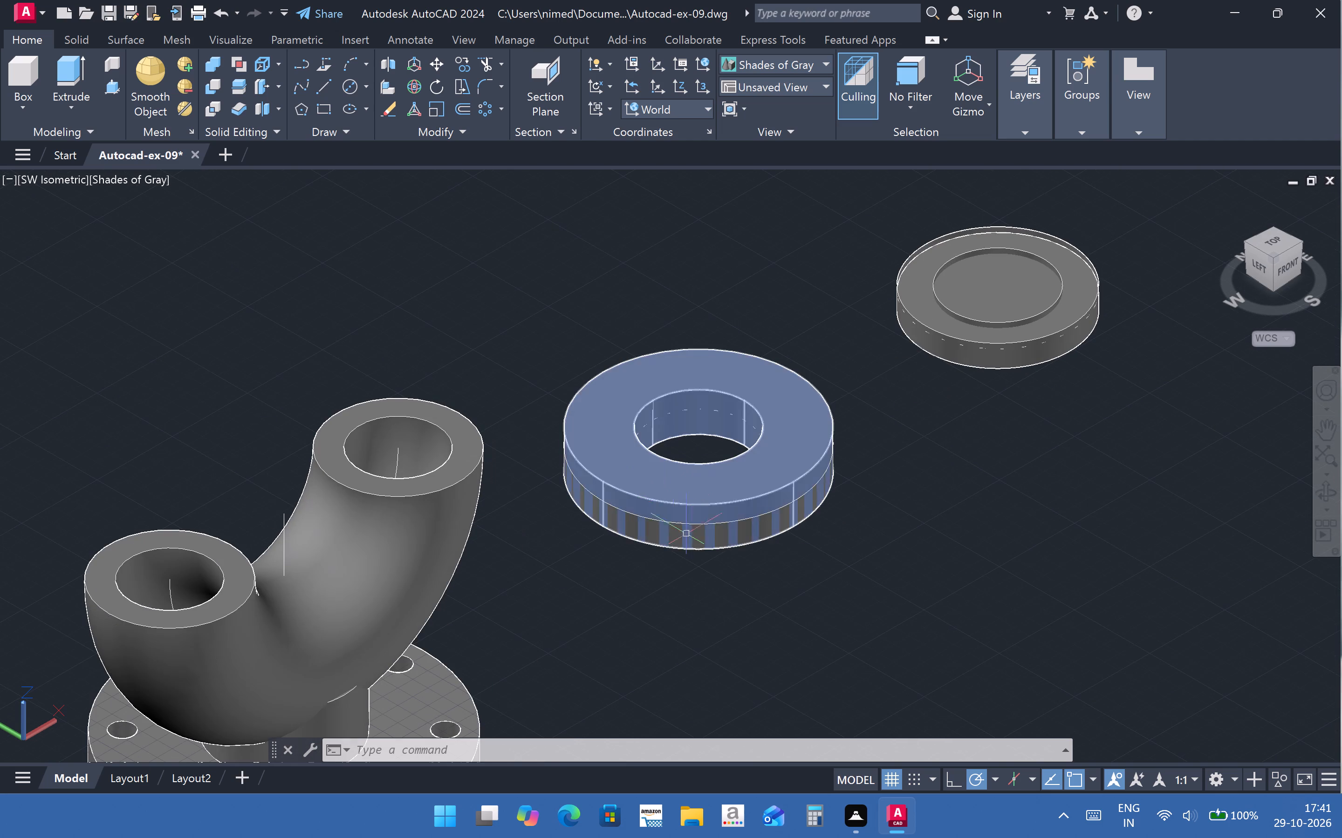
click(767, 464)
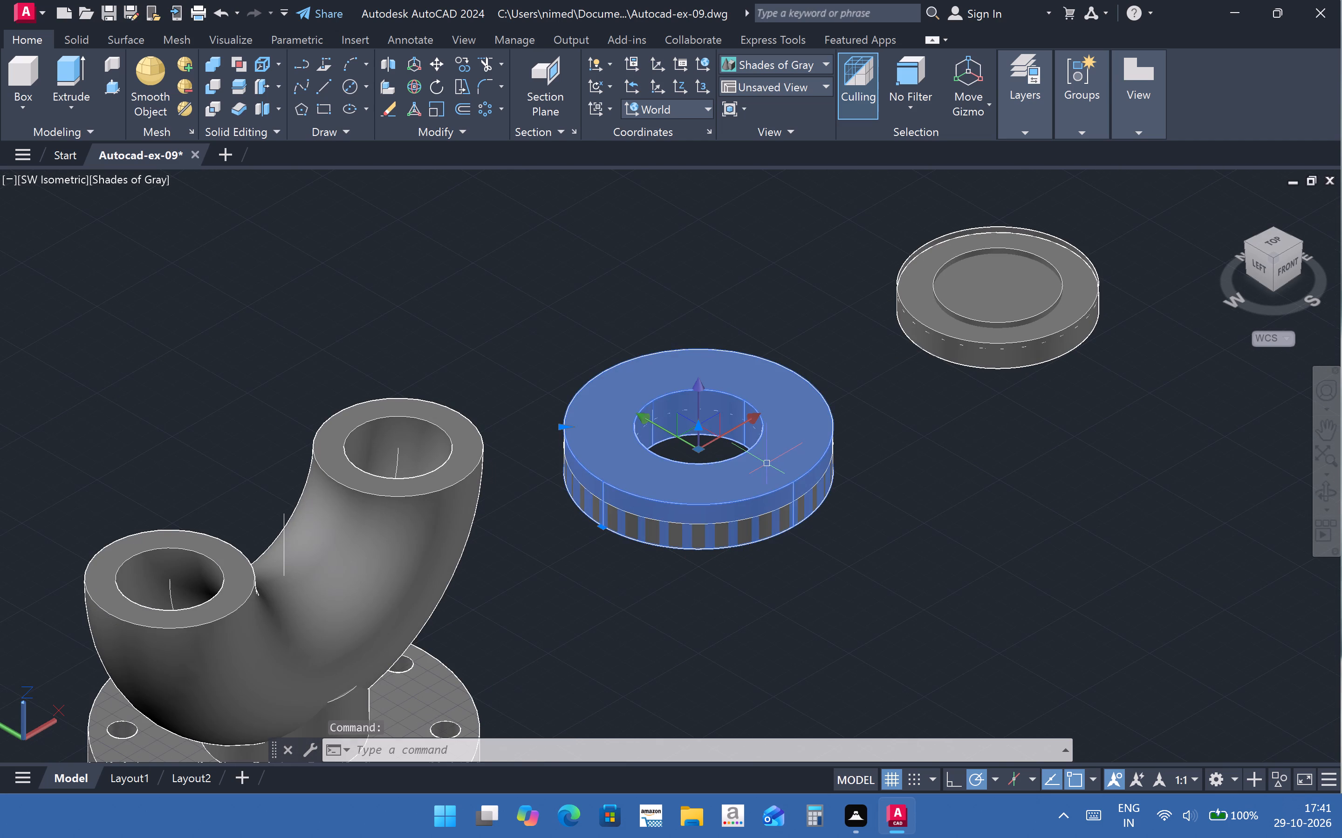
key(Delete)
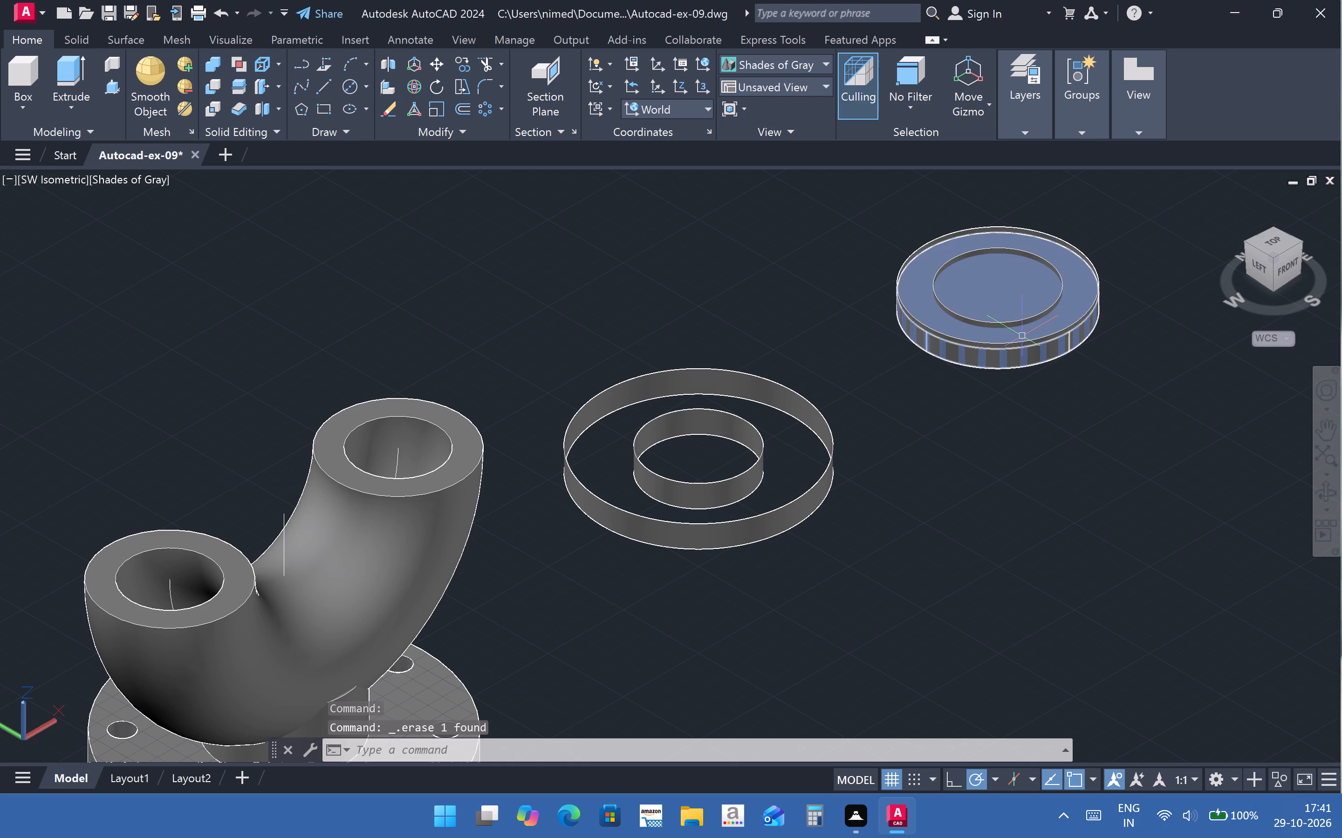
click(1022, 336)
click(1051, 314)
key(Delete)
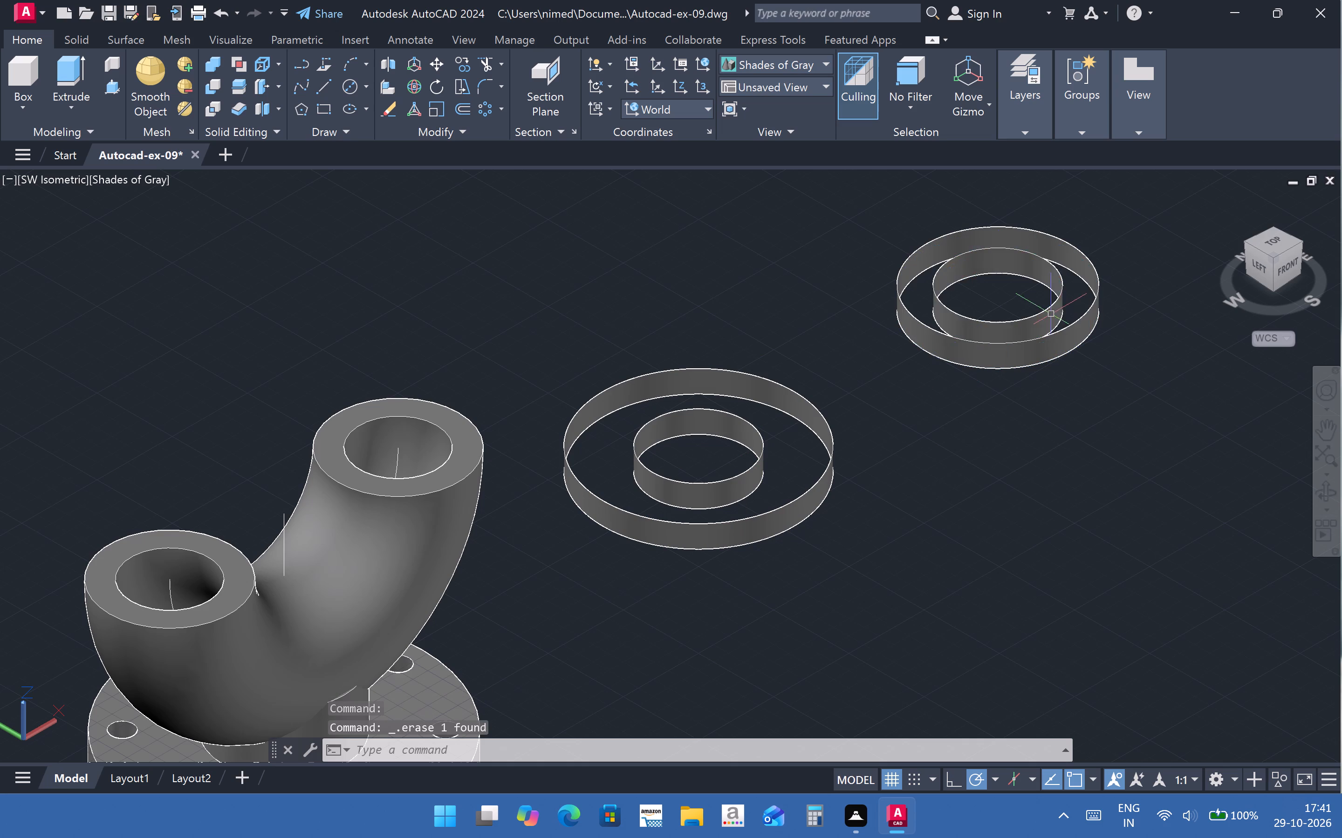
Erase the inner and outer circular wall surfaces of both concentric ring pairs beside the fitting.
click(713, 492)
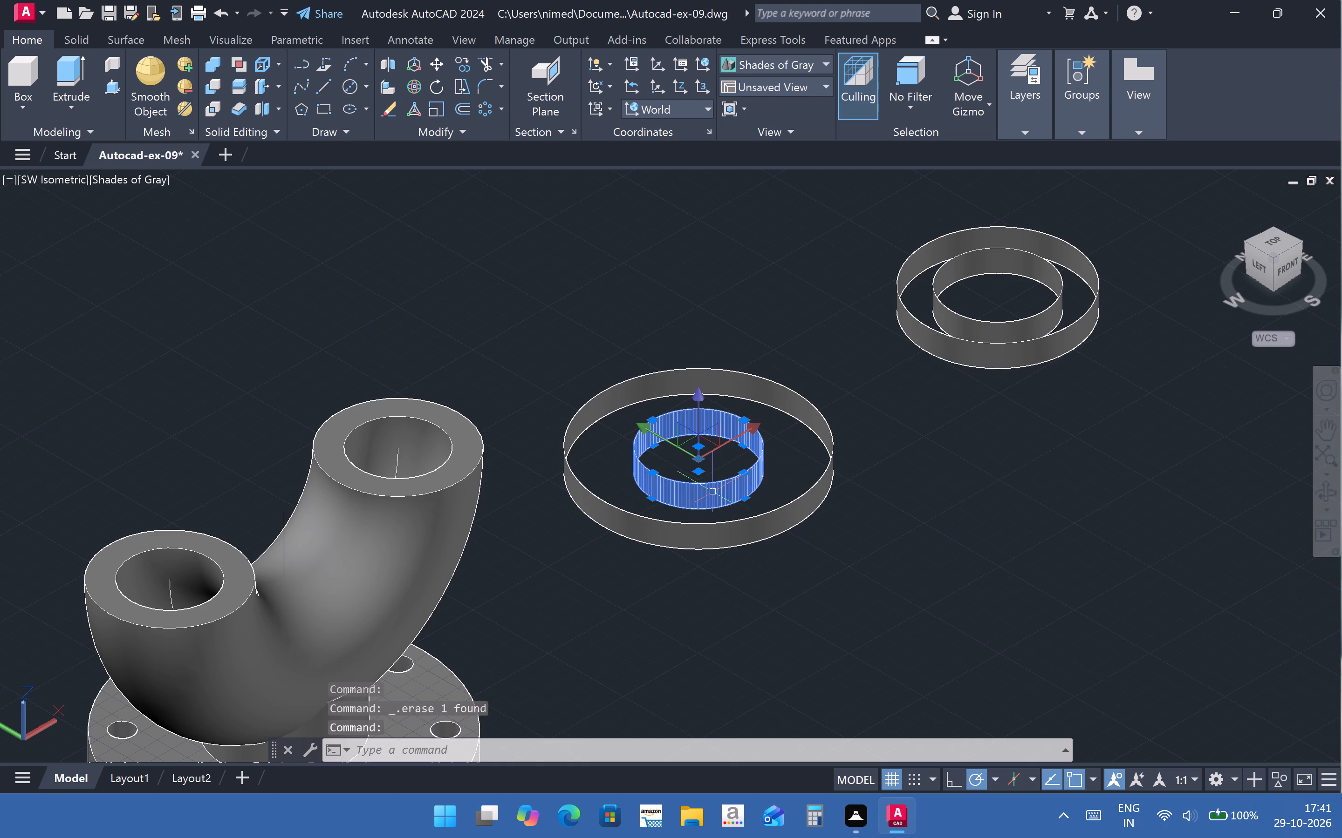
key(Delete)
click(767, 527)
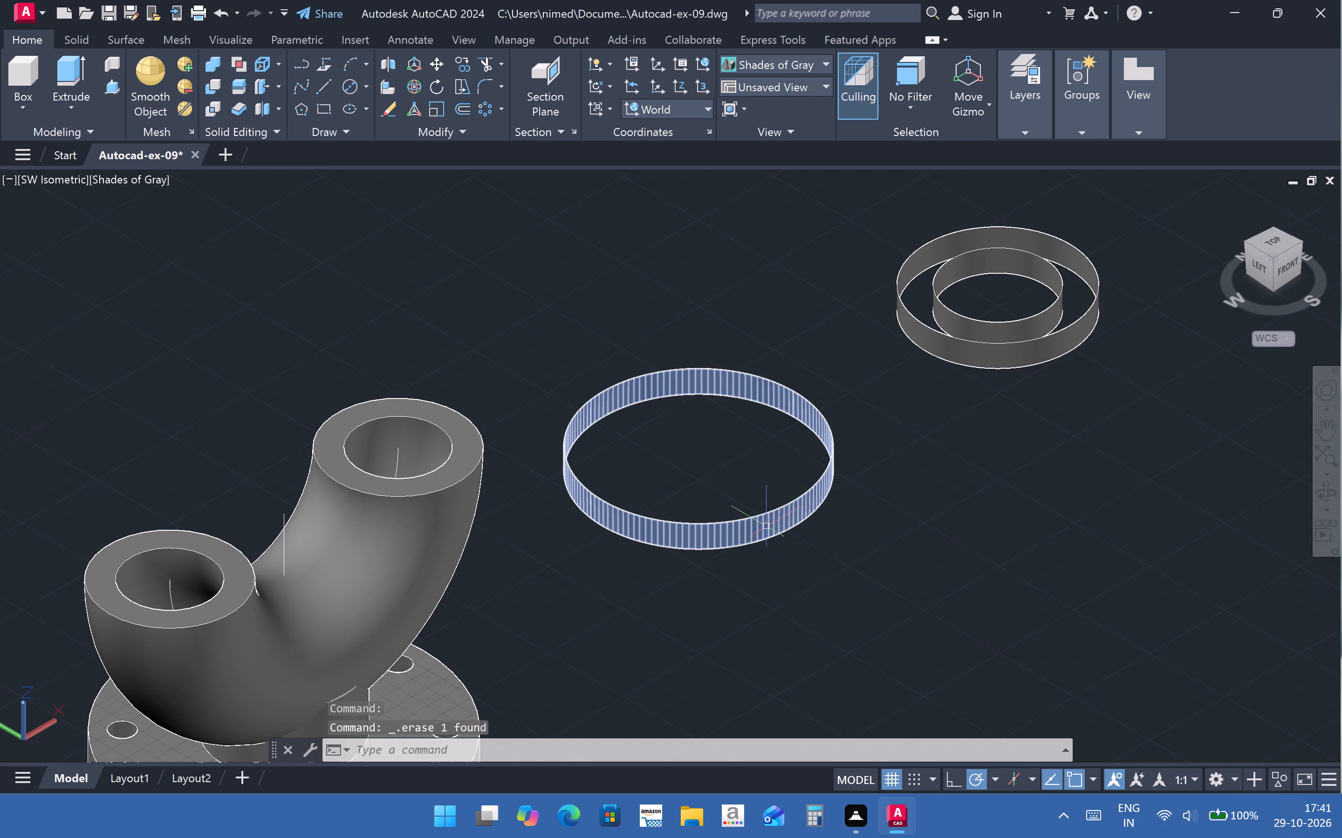
key(Delete)
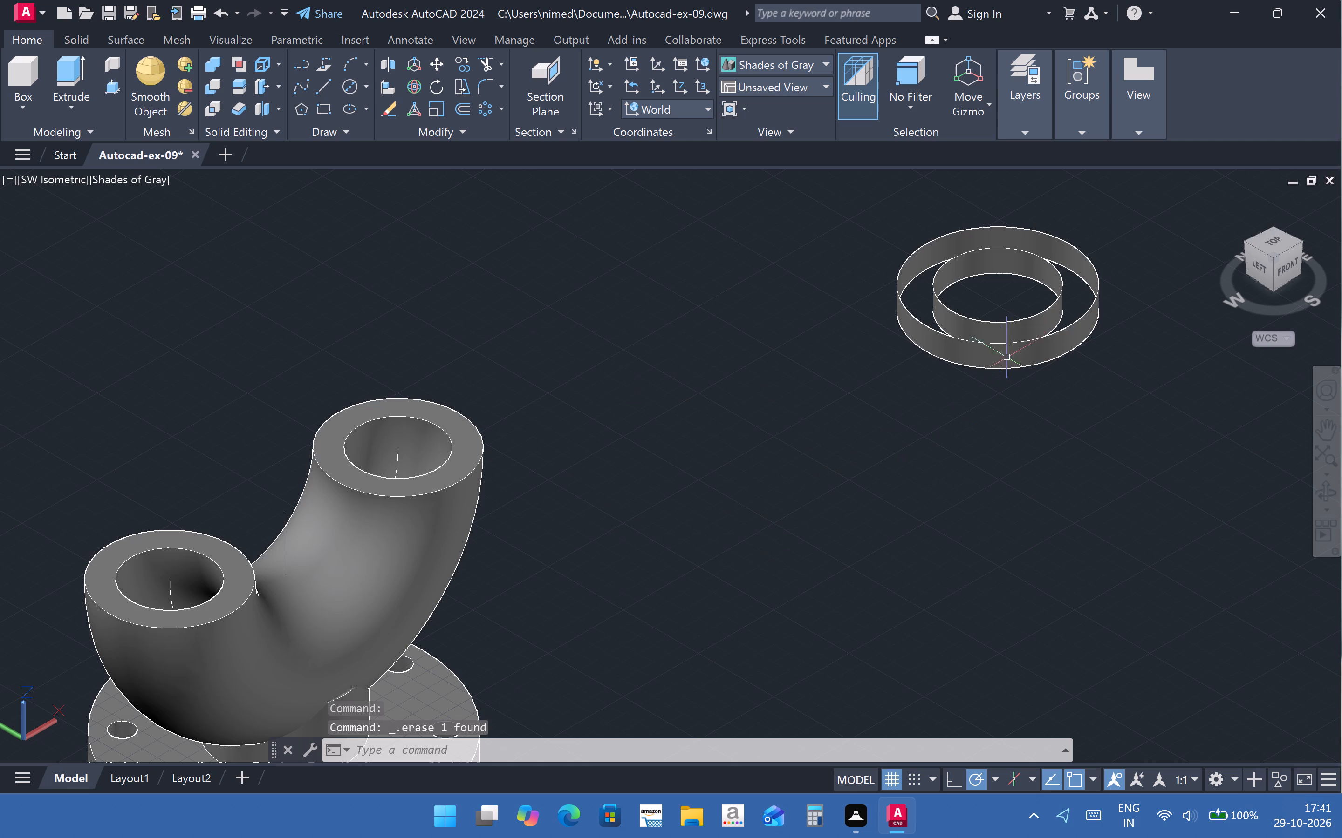
click(1011, 351)
key(Delete)
click(1014, 334)
key(Delete)
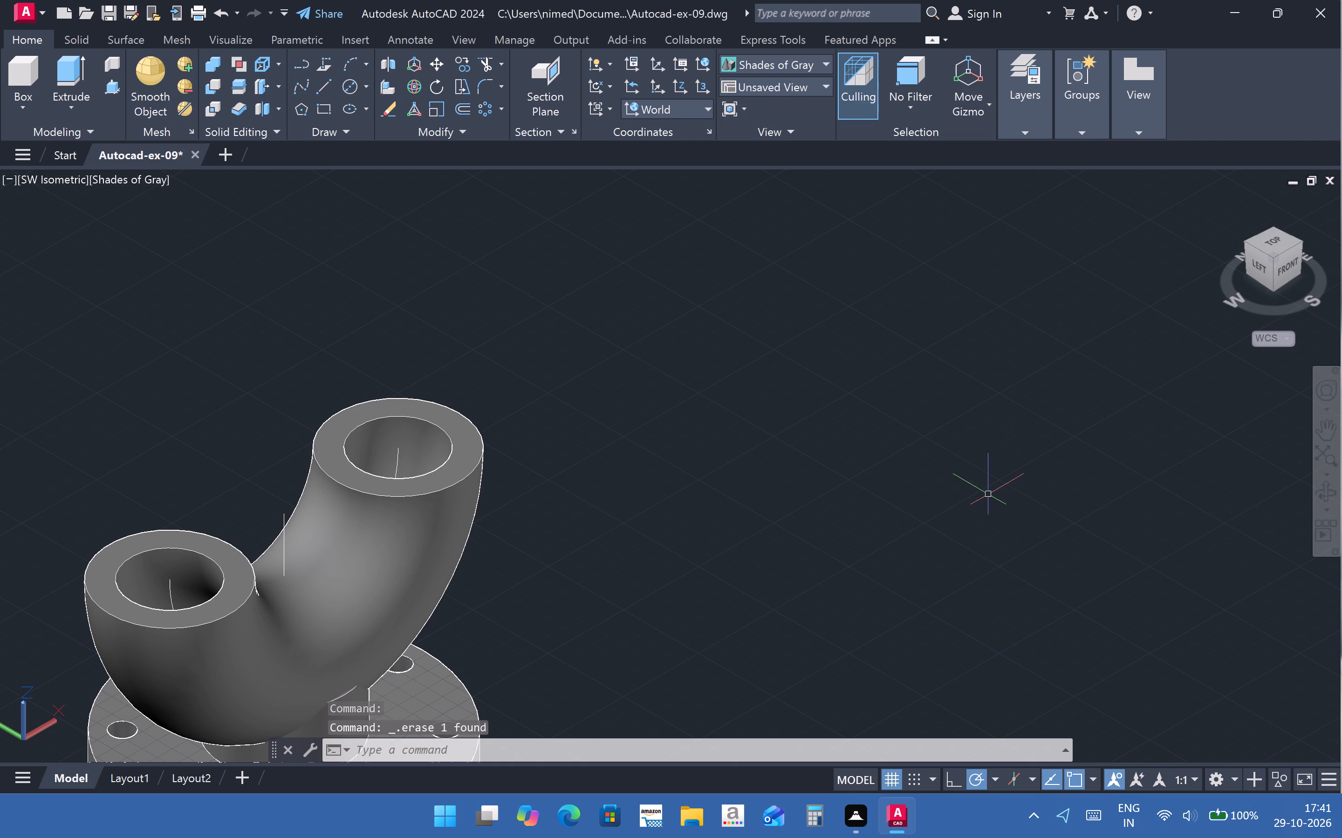
Draw a circle by centre and diameter in the empty space beside the flanged pipe fitting.
scroll(833, 415, down, 1)
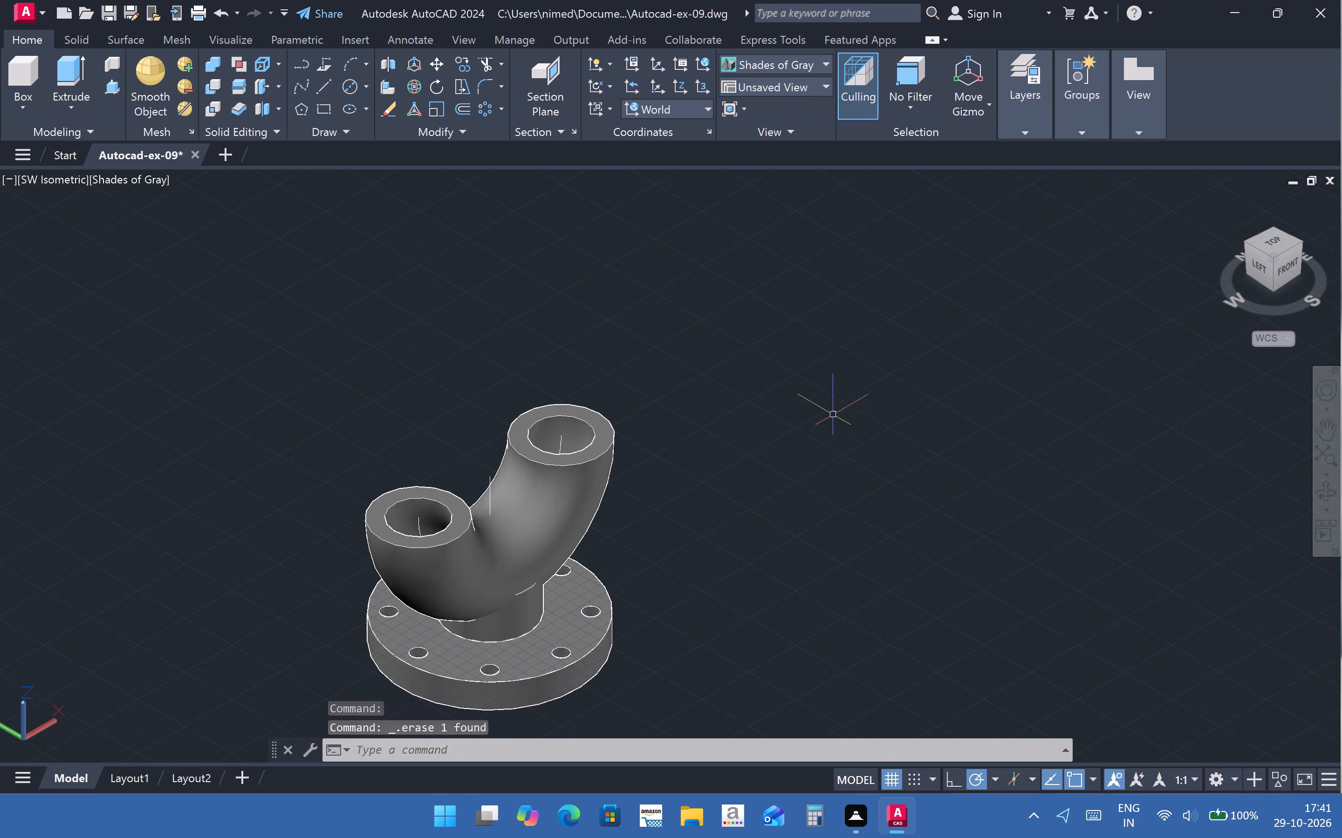
scroll(585, 487, up, 1)
scroll(663, 579, down, 2)
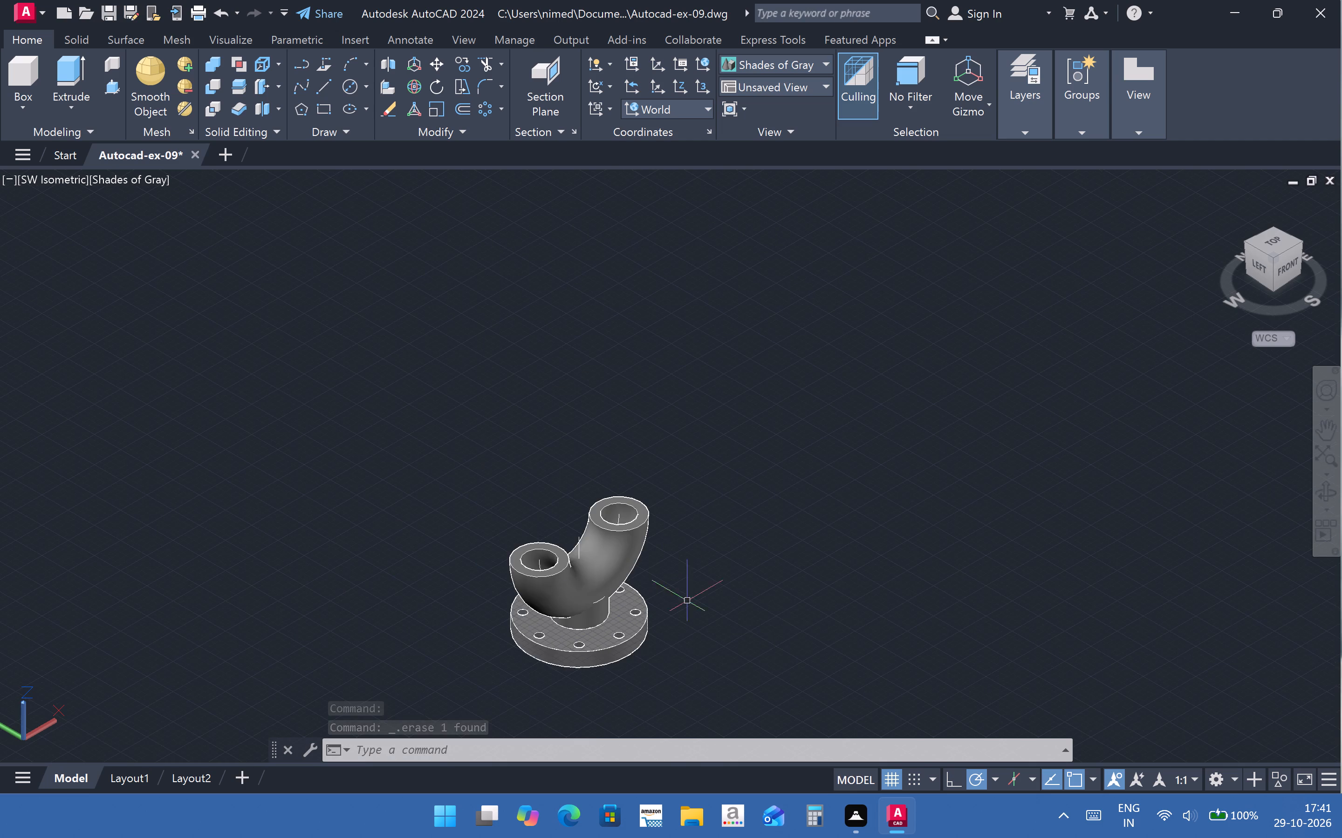
scroll(714, 577, up, 2)
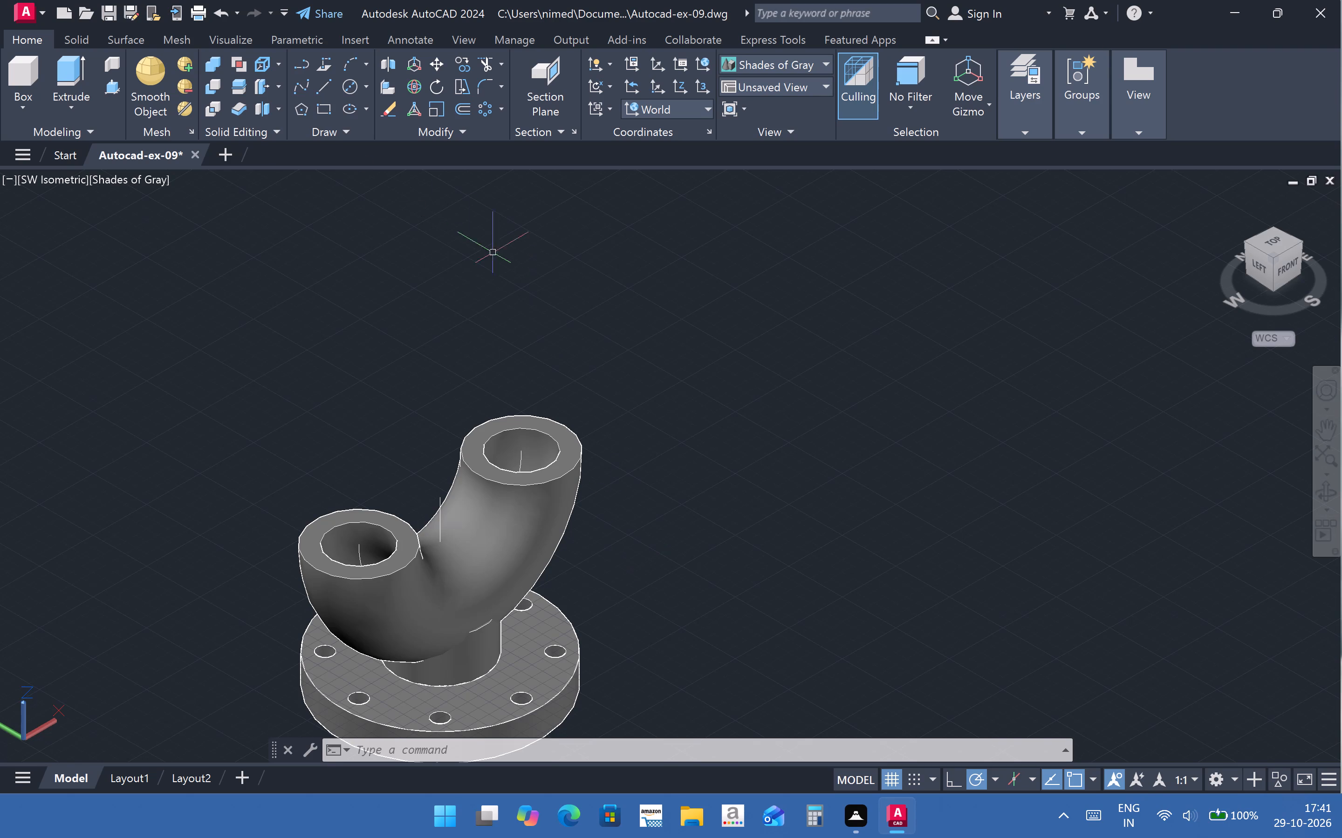
click(348, 90)
click(791, 469)
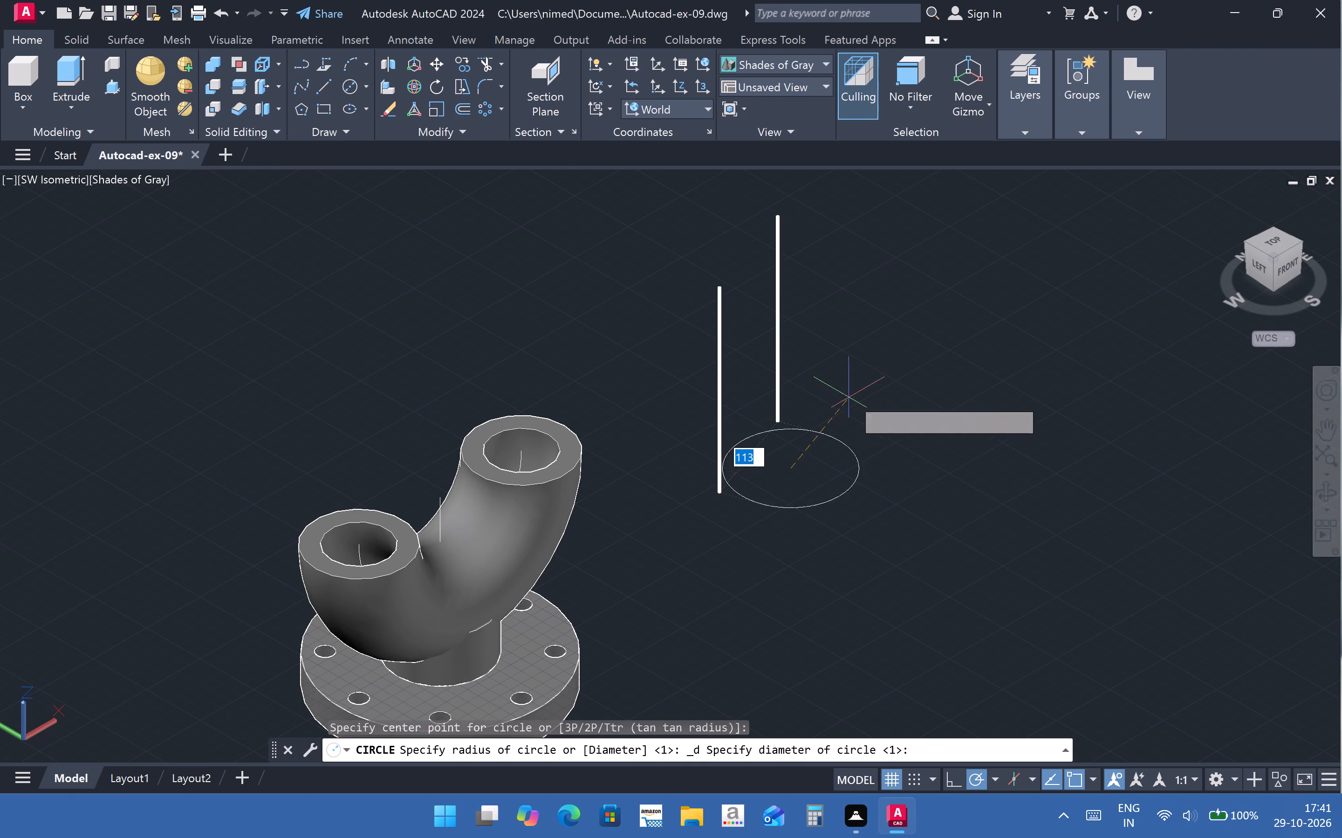
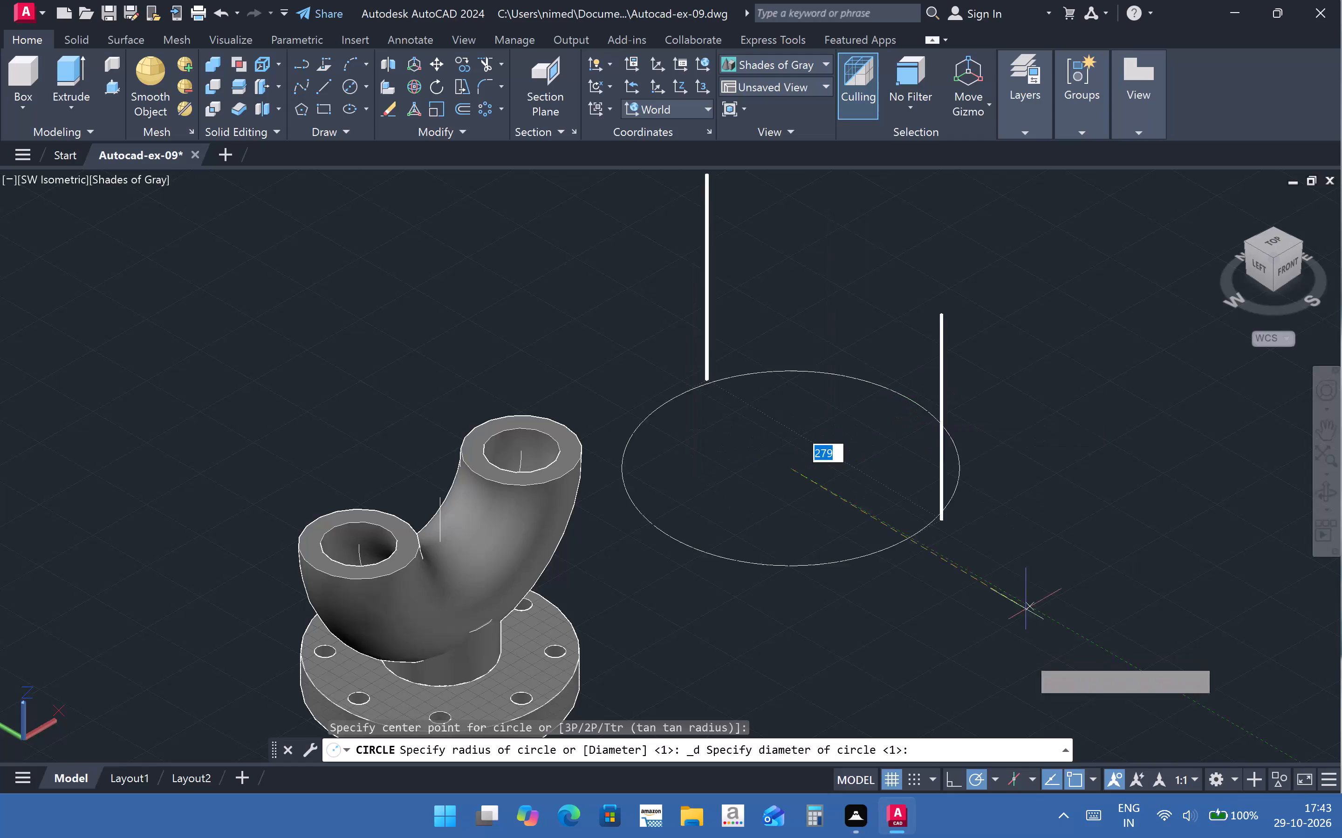
Try the Right and Left isometric drafting planes during the pending circle, ending with the Top isoplane.
click(1024, 783)
click(1030, 782)
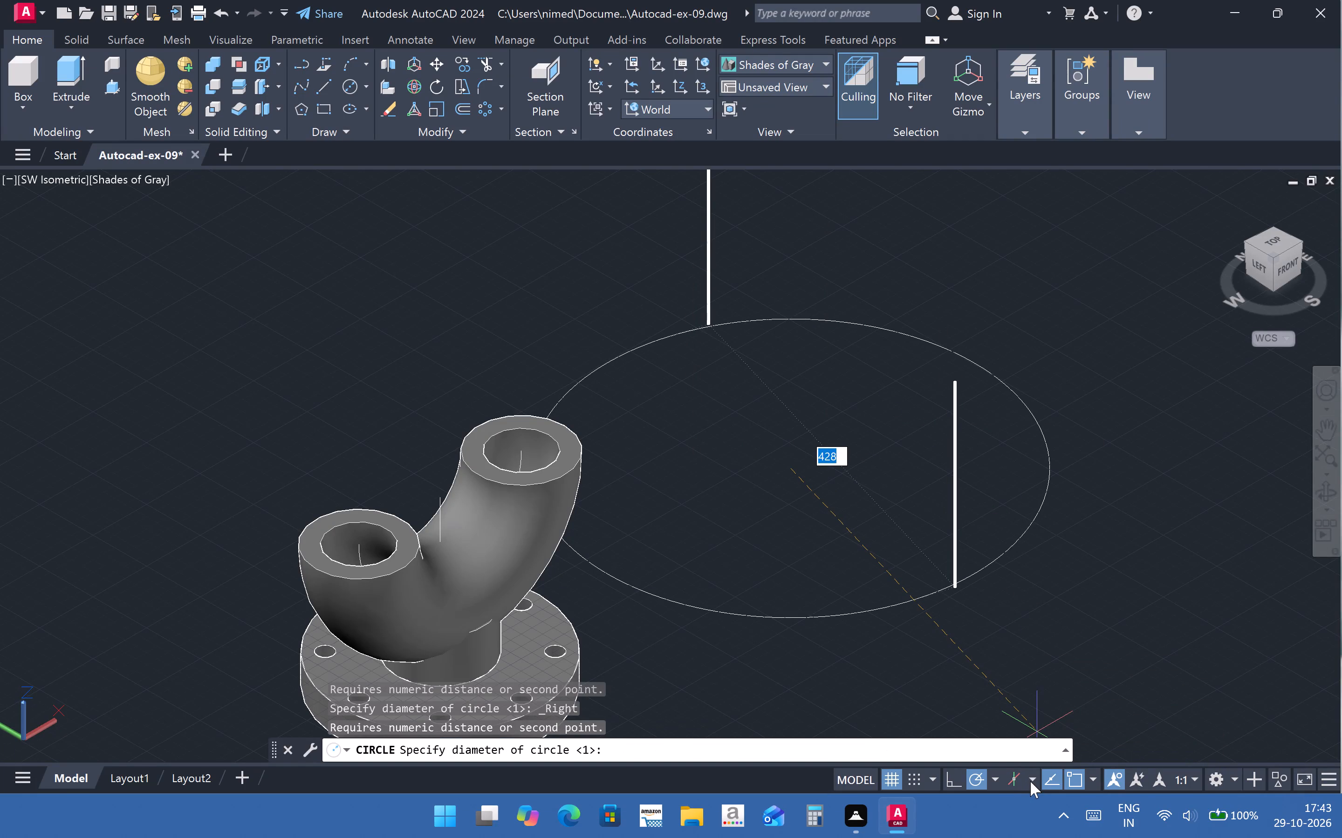
click(1039, 720)
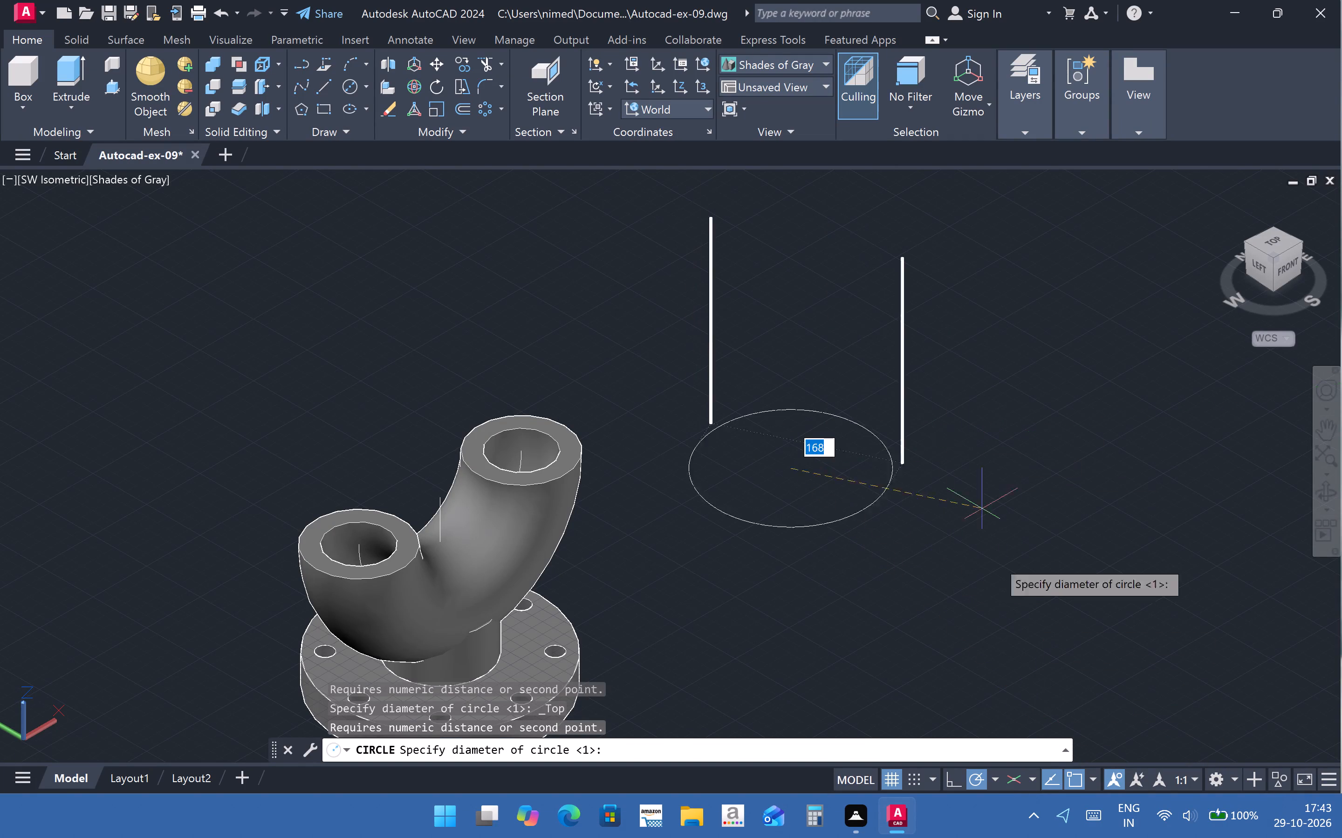
click(1035, 775)
click(1069, 685)
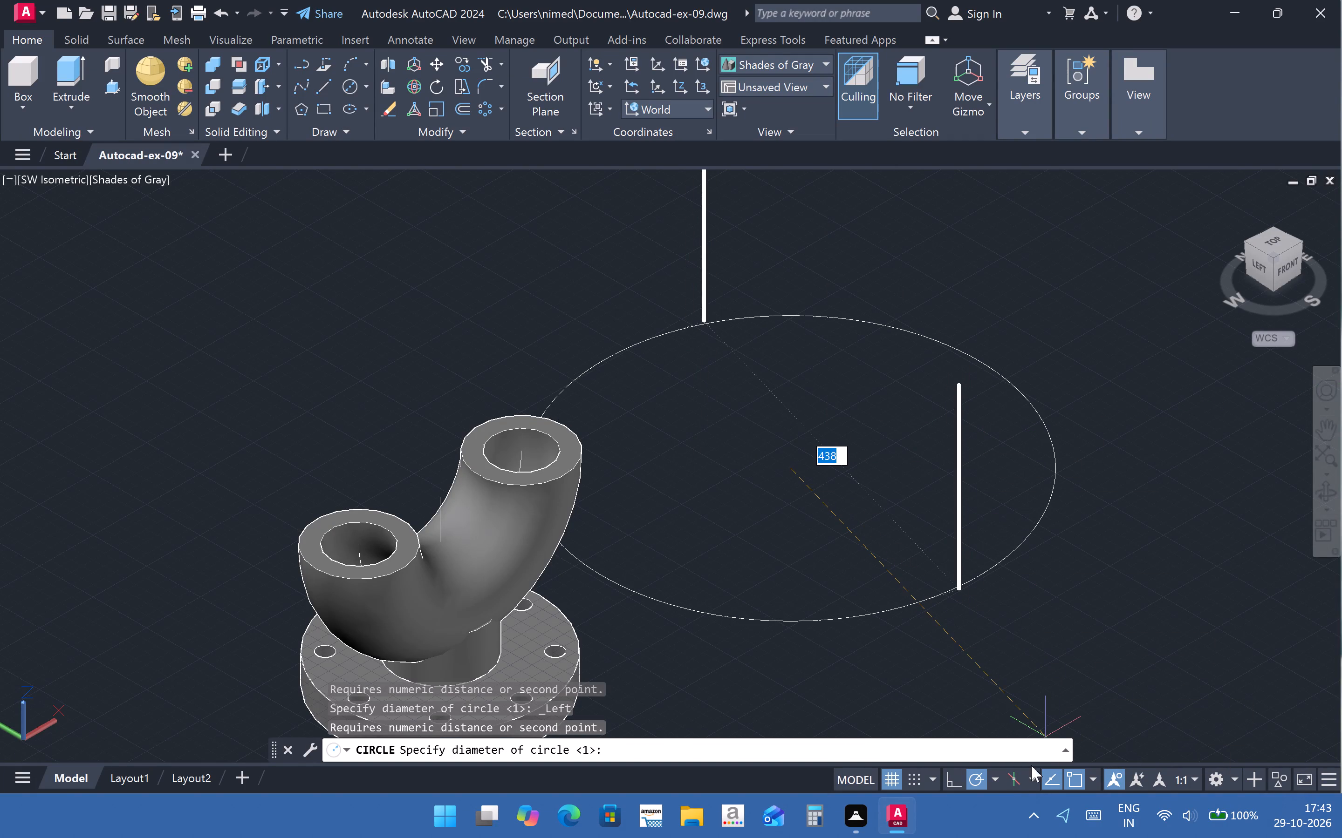
click(1020, 785)
click(968, 781)
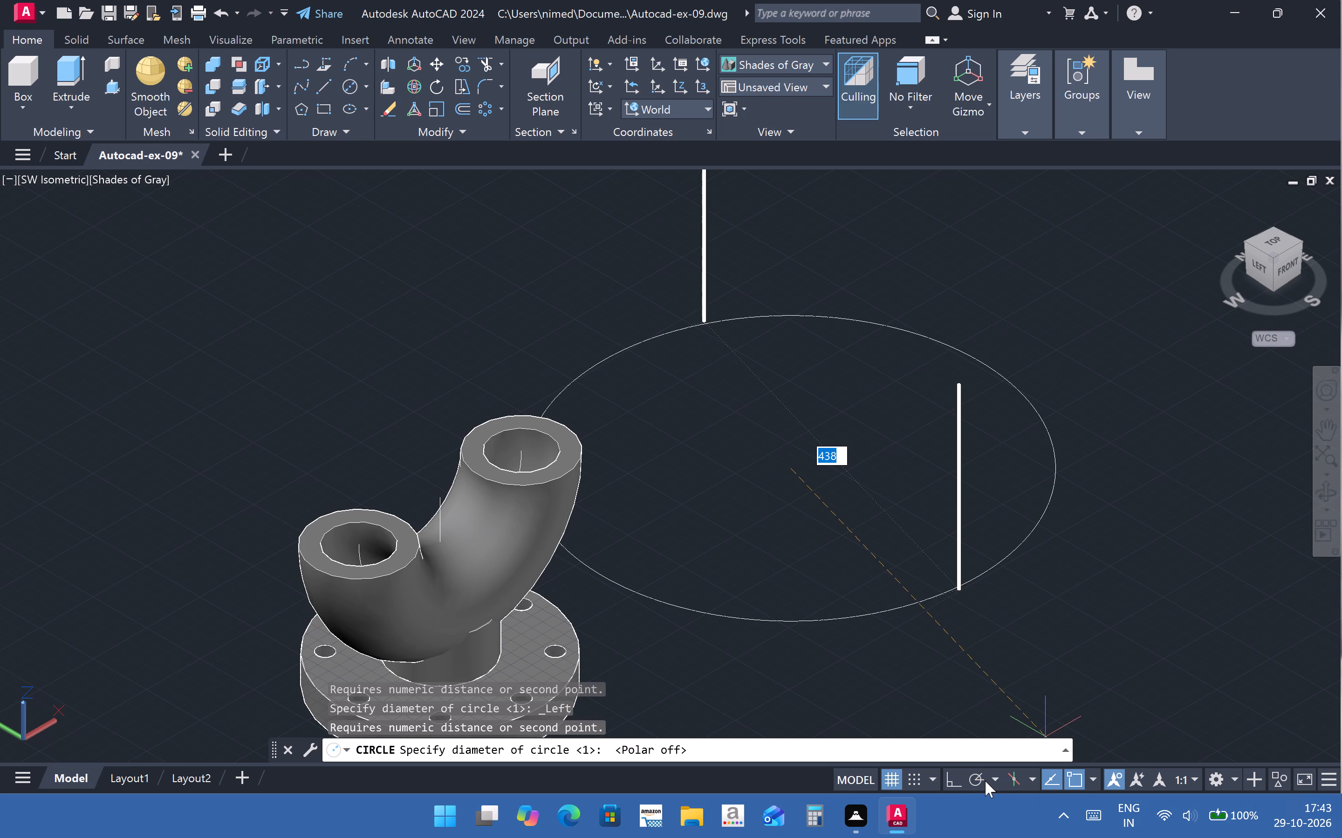
click(978, 781)
click(1023, 786)
click(1033, 778)
click(1056, 718)
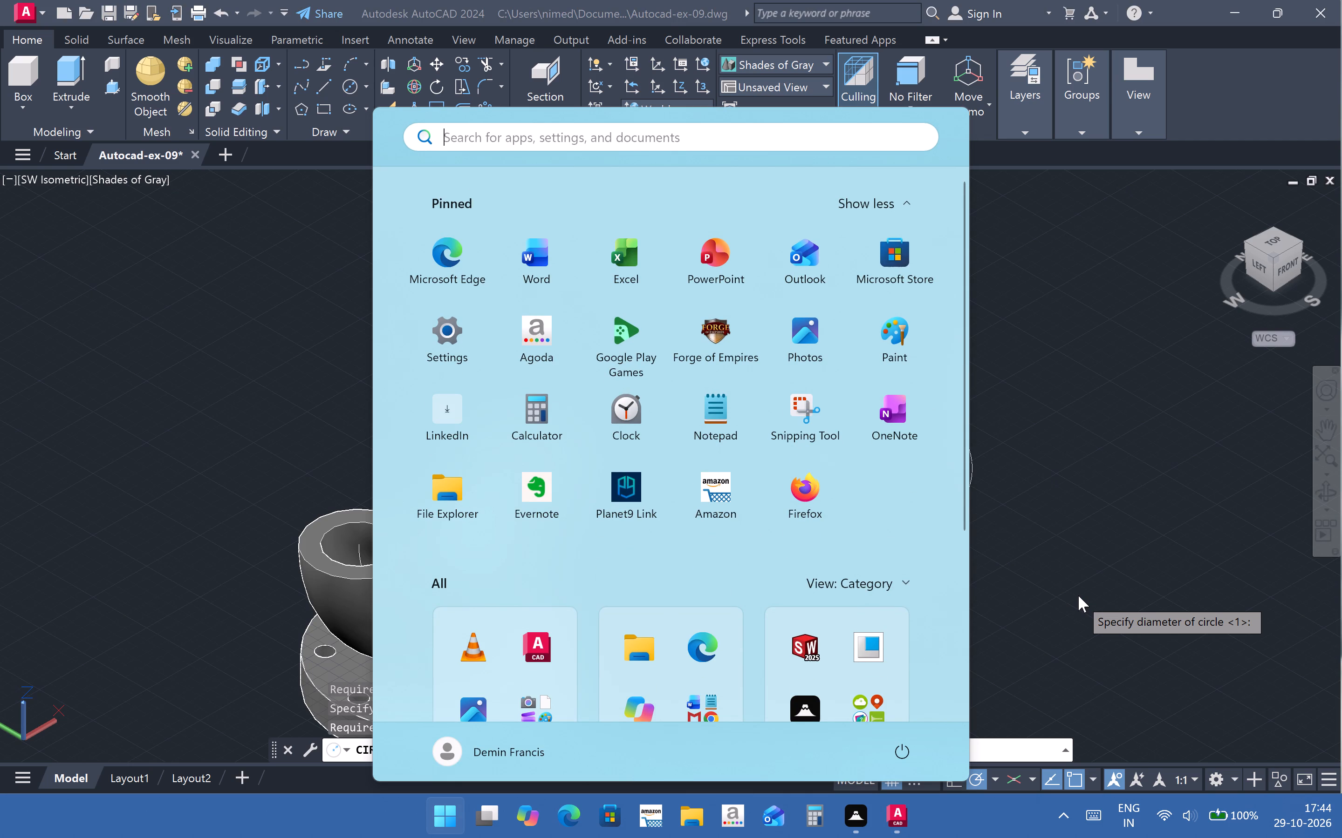
Toggle Dynamic UCS, leaving it off, and abandon the unfinished circle.
key(Escape)
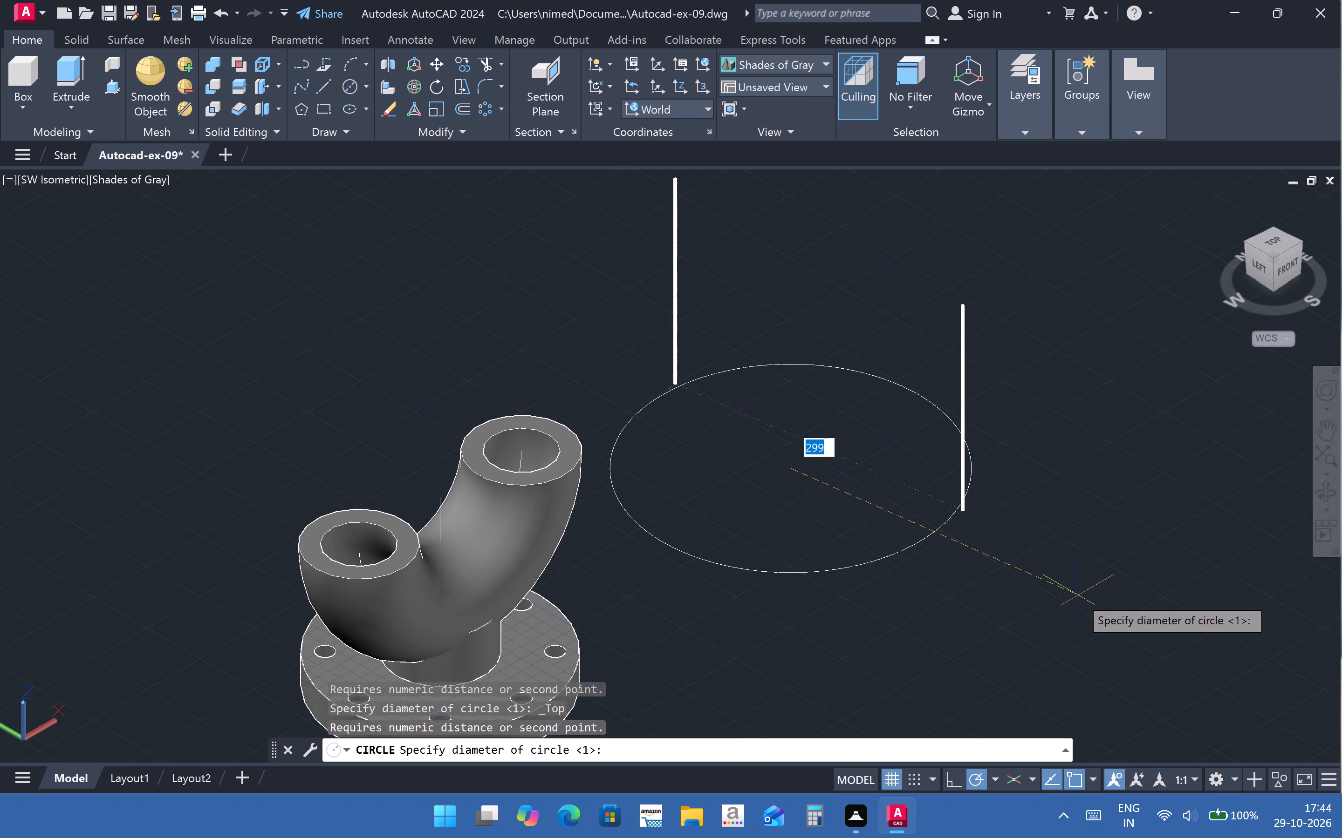
key(F6)
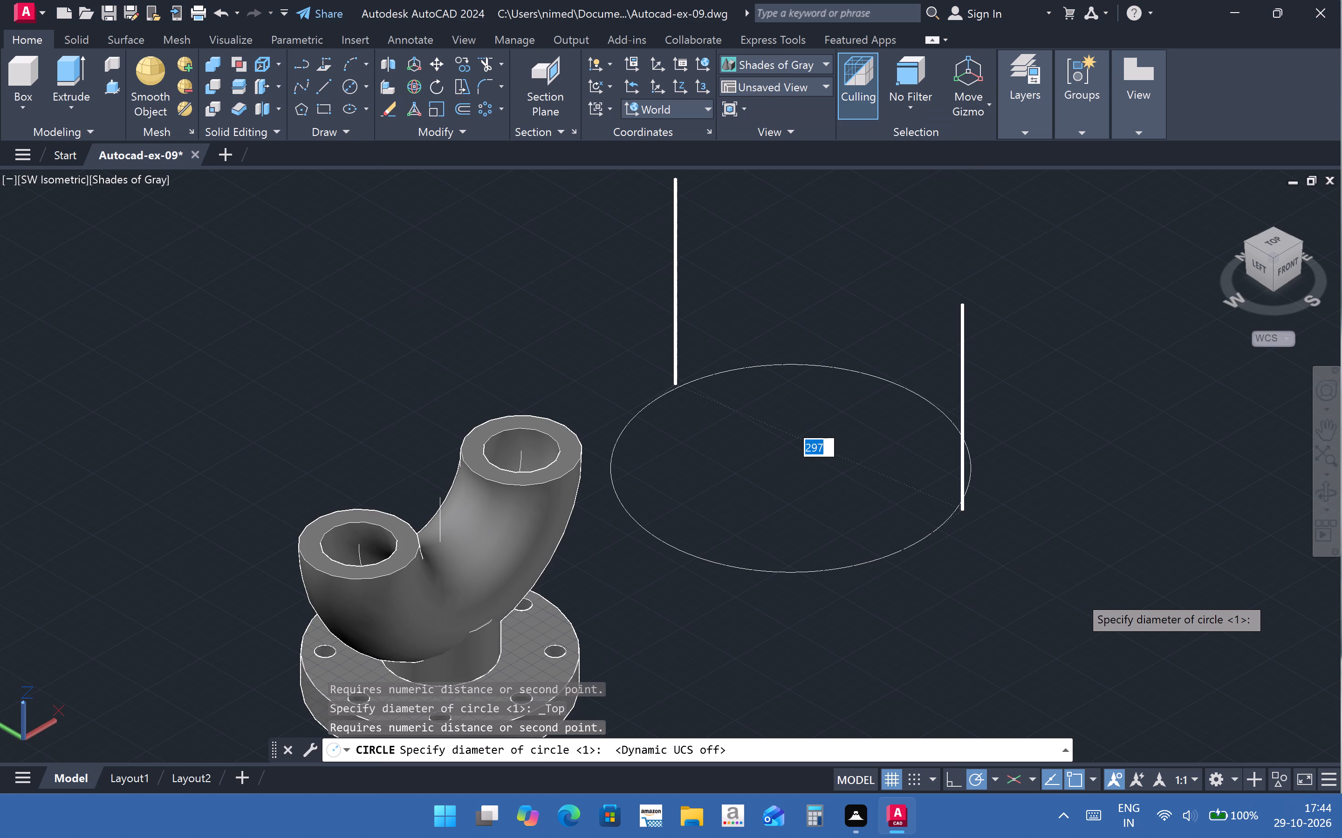
key(F6)
key(F6)
key(F6)
key(F6)
key(F6)
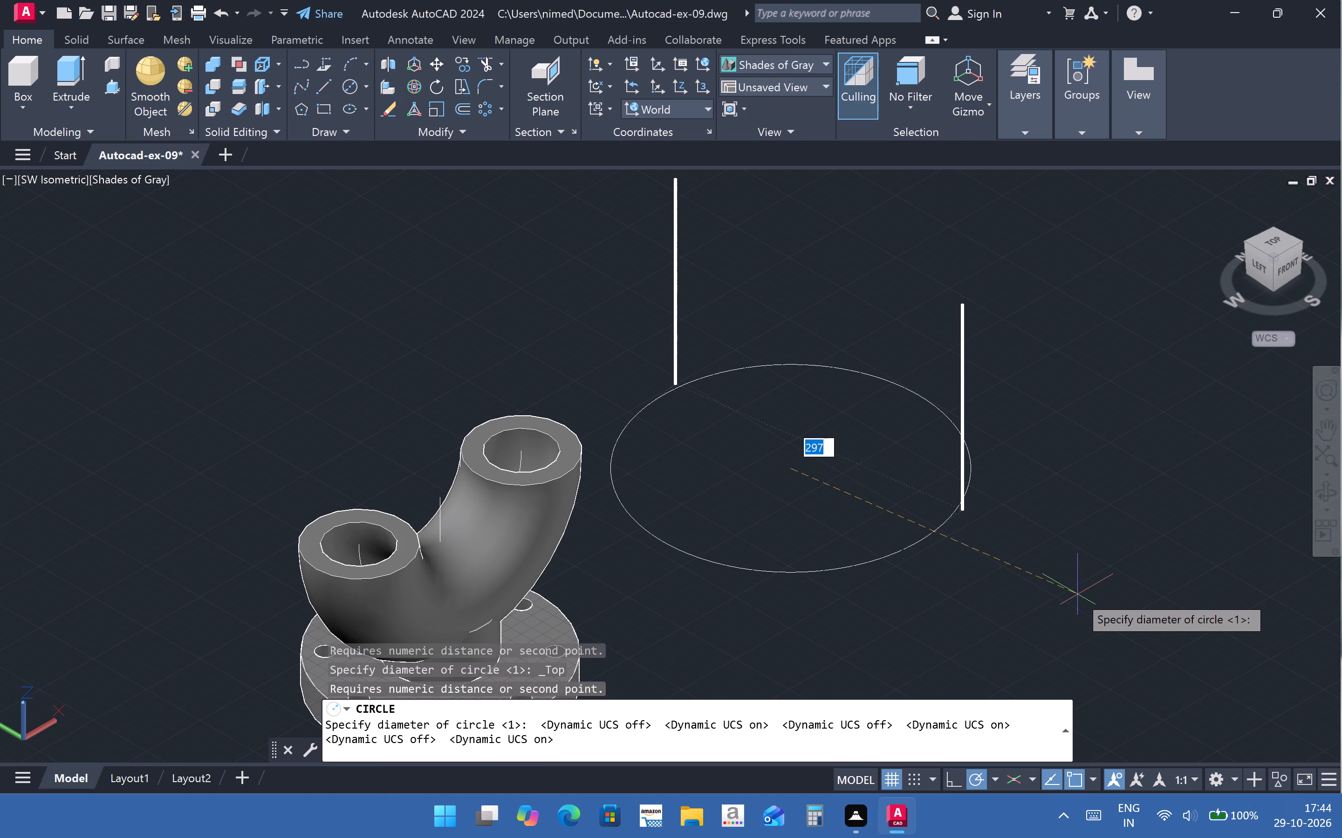
key(F6)
key(F6)
key(F6)
key(F6)
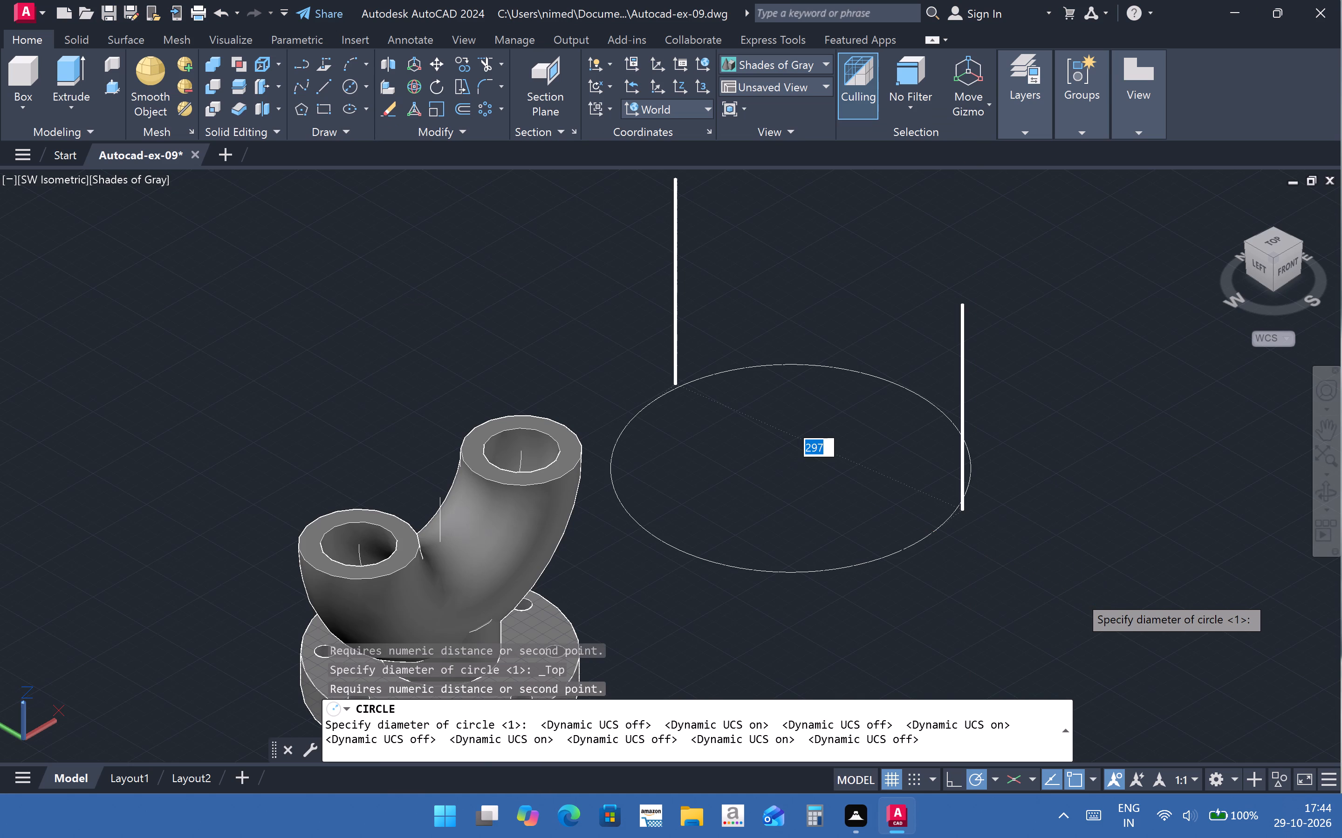
key(F6)
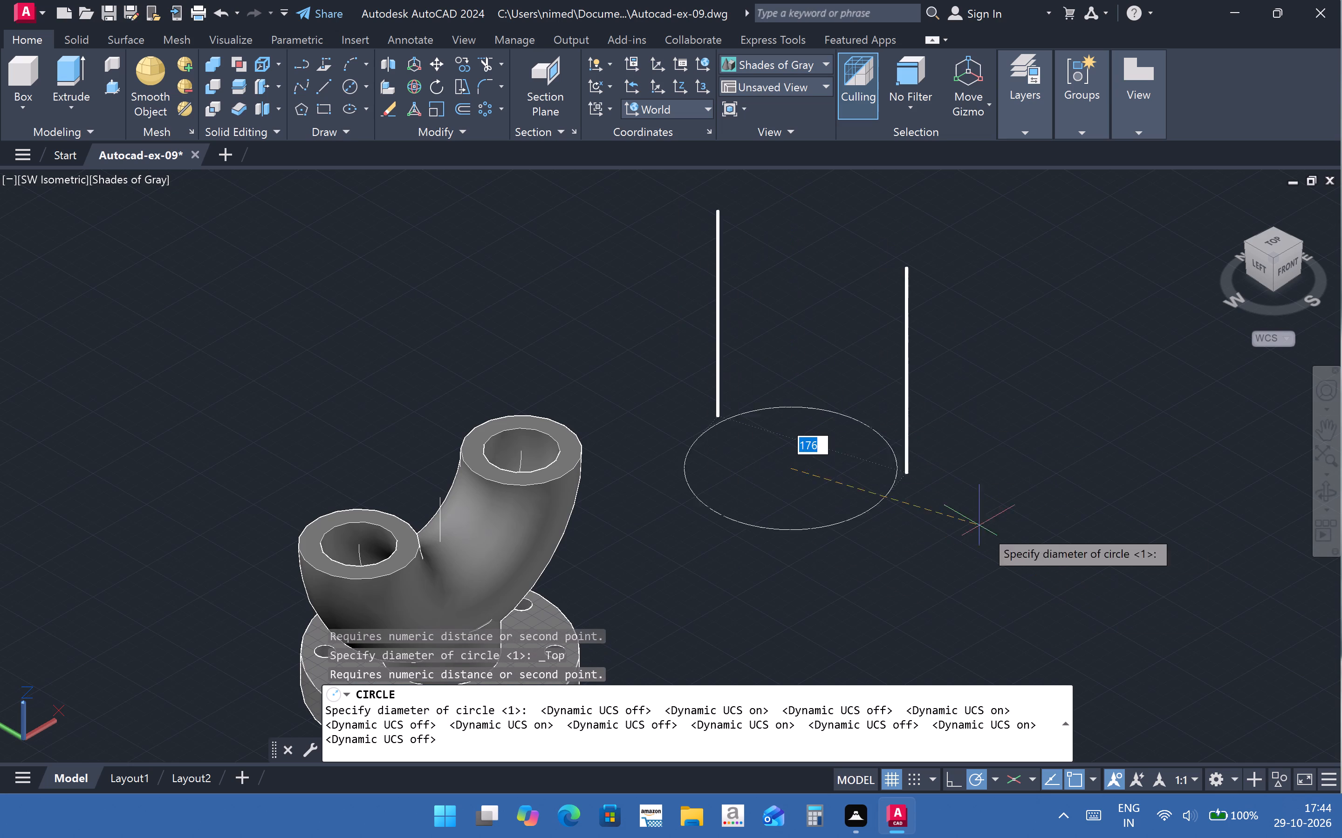
key(Escape)
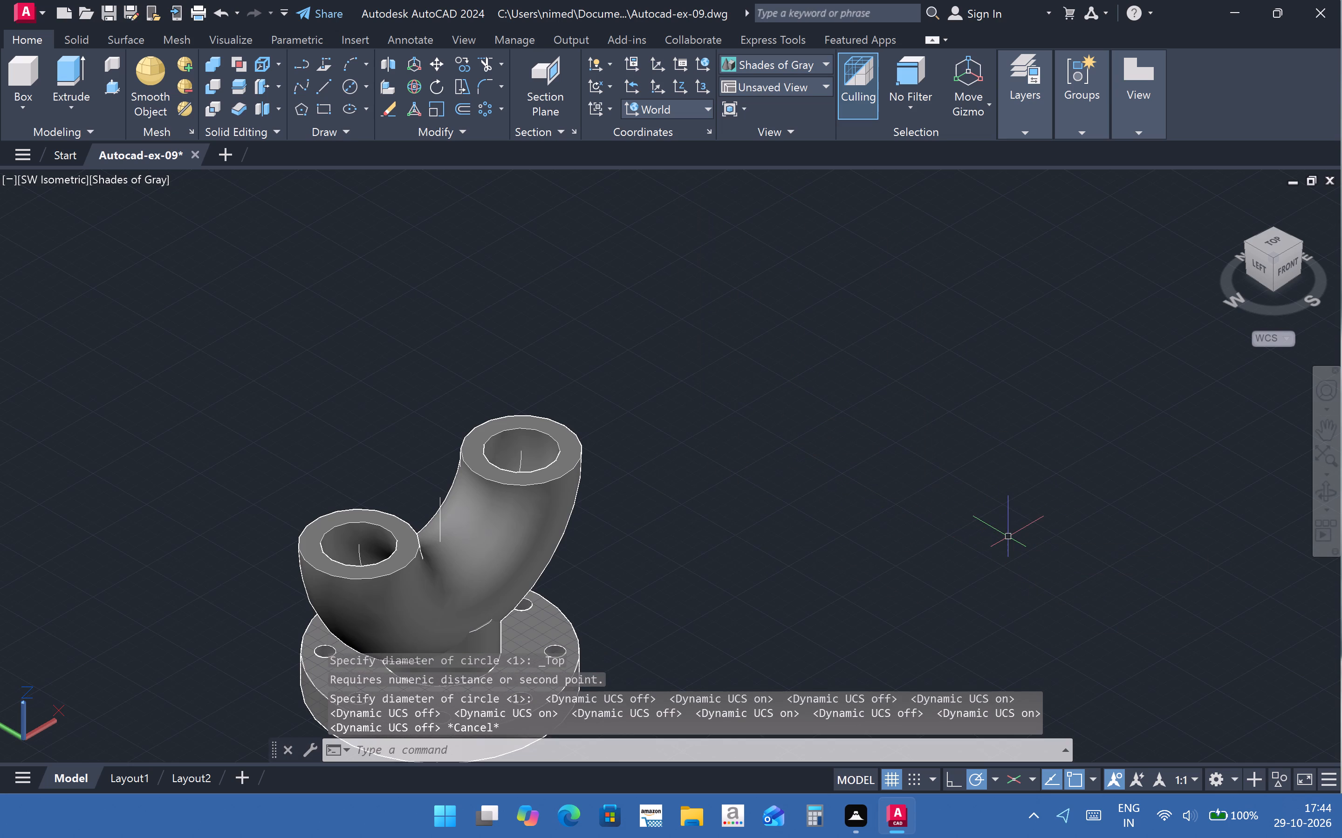
key(F6)
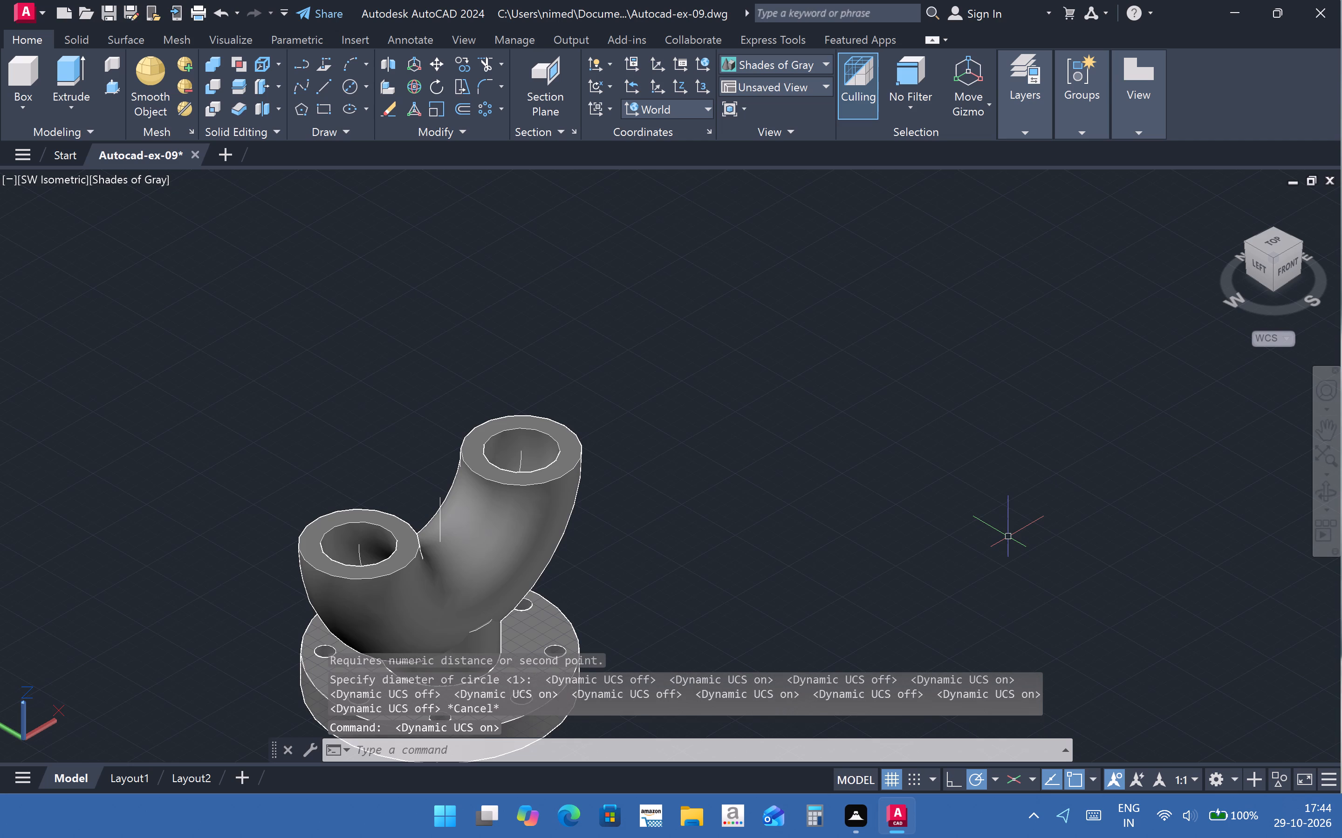
key(F6)
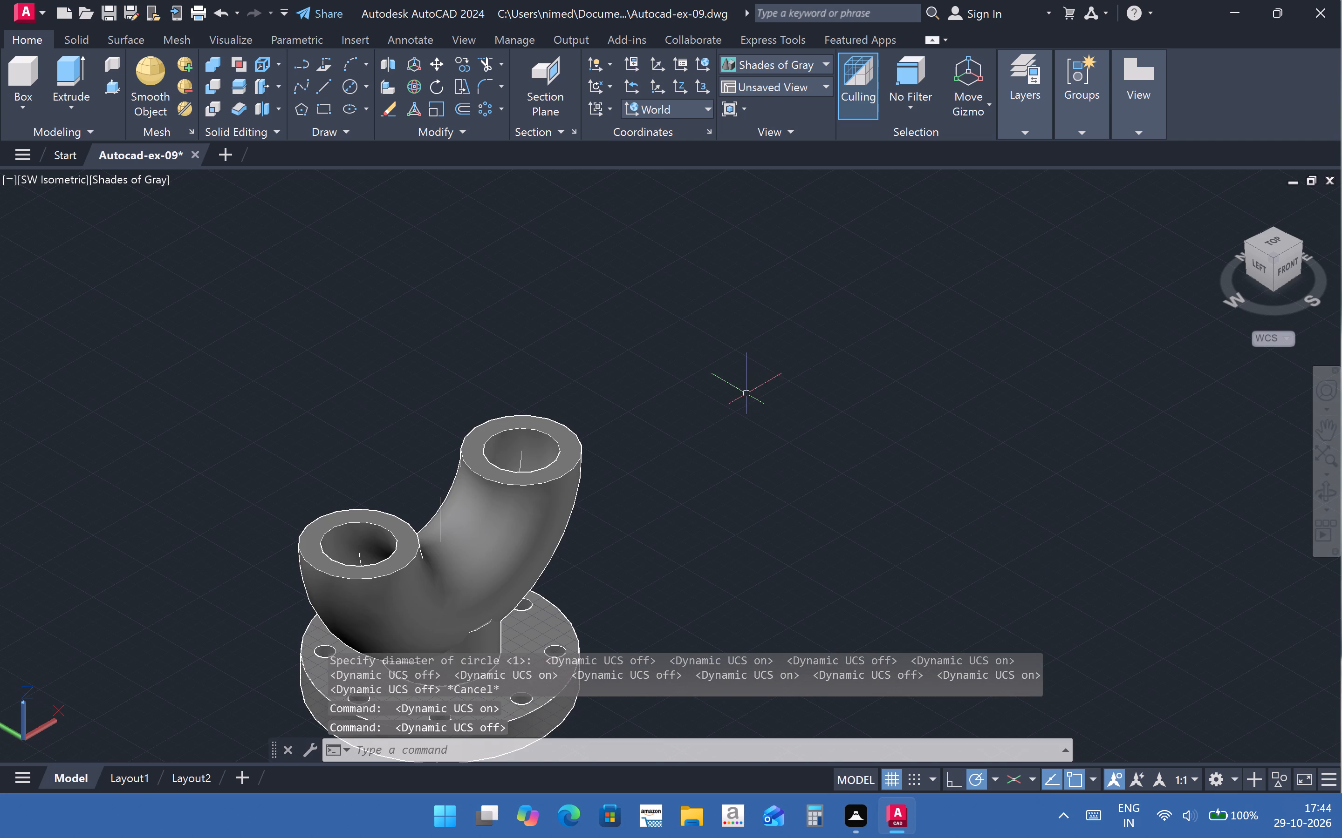
click(746, 393)
click(887, 487)
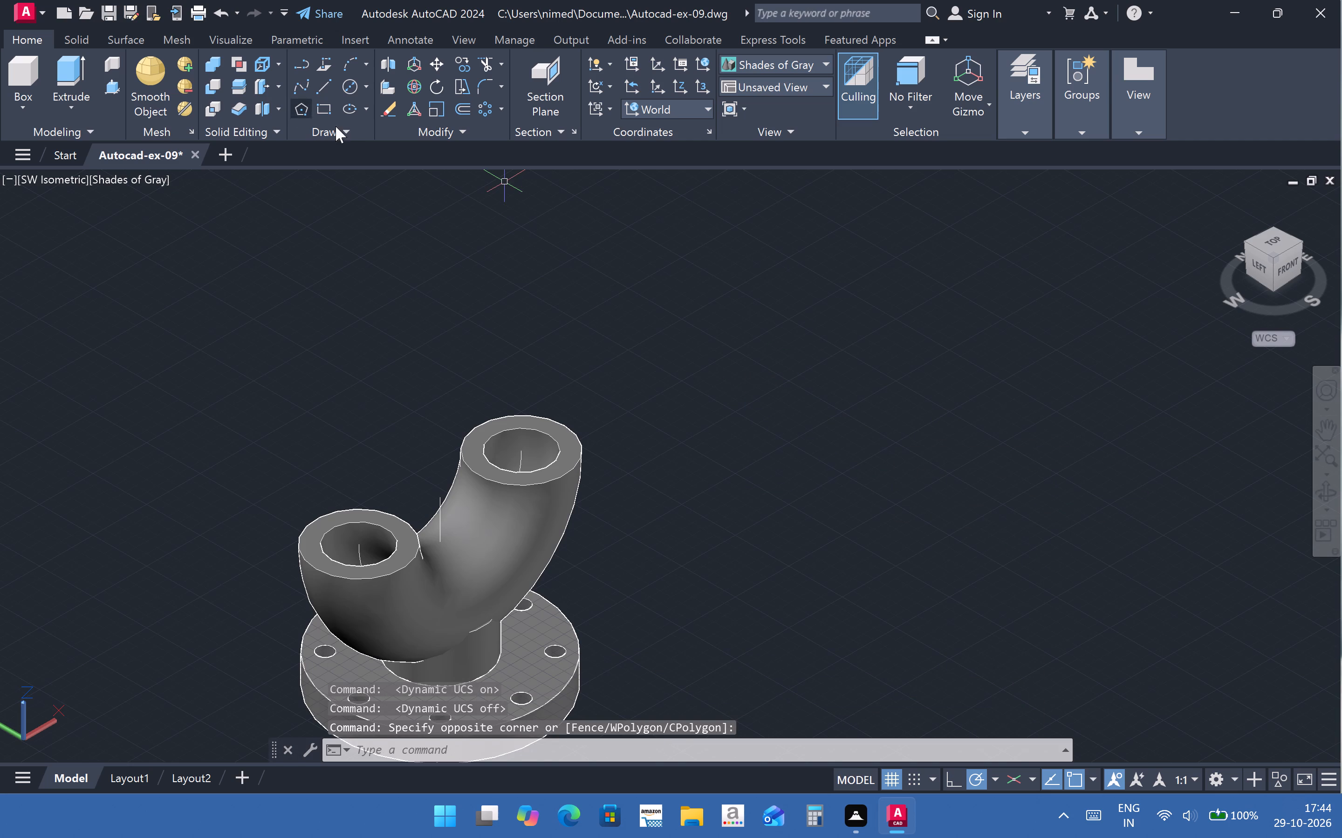
Draw a circle by centre and diameter in the empty space beside the flanged pipe fitting.
click(349, 95)
click(885, 413)
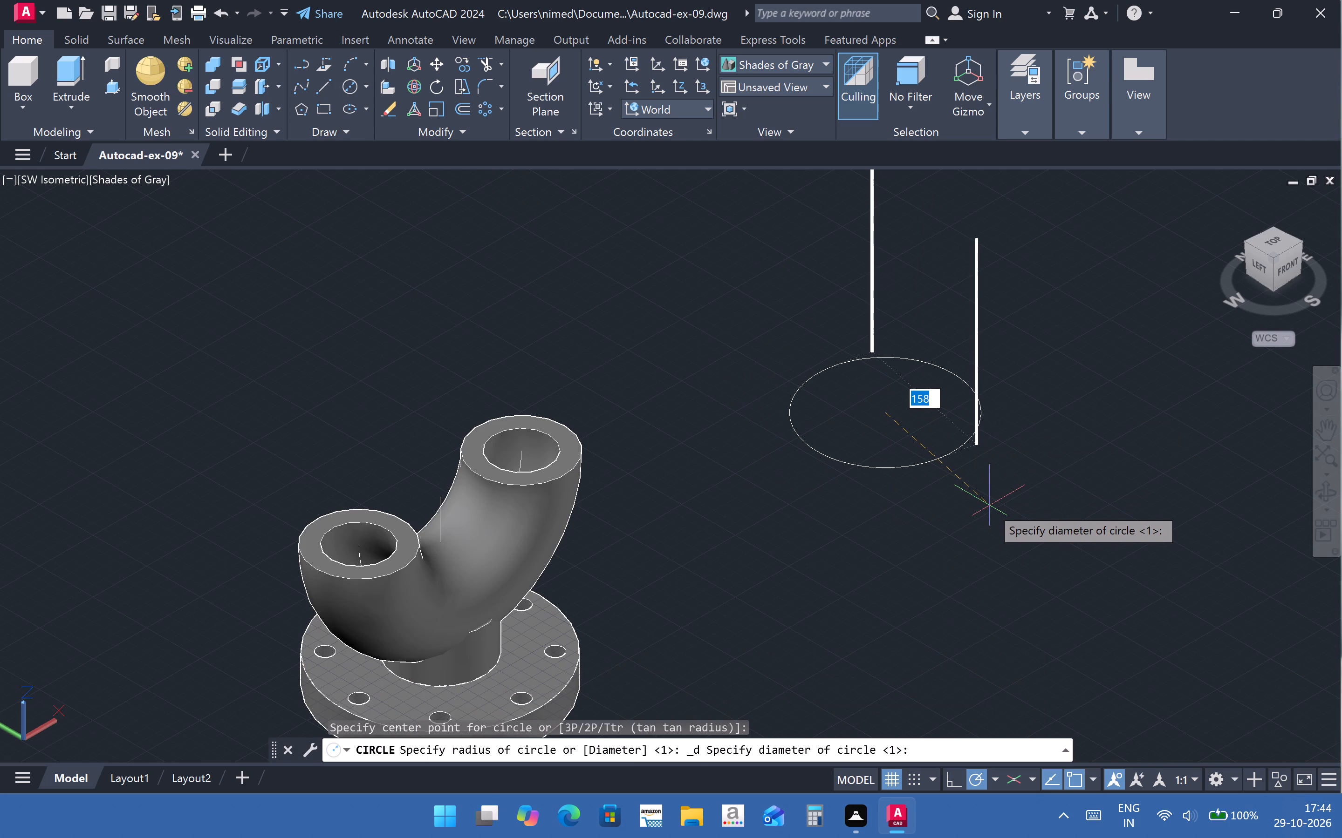
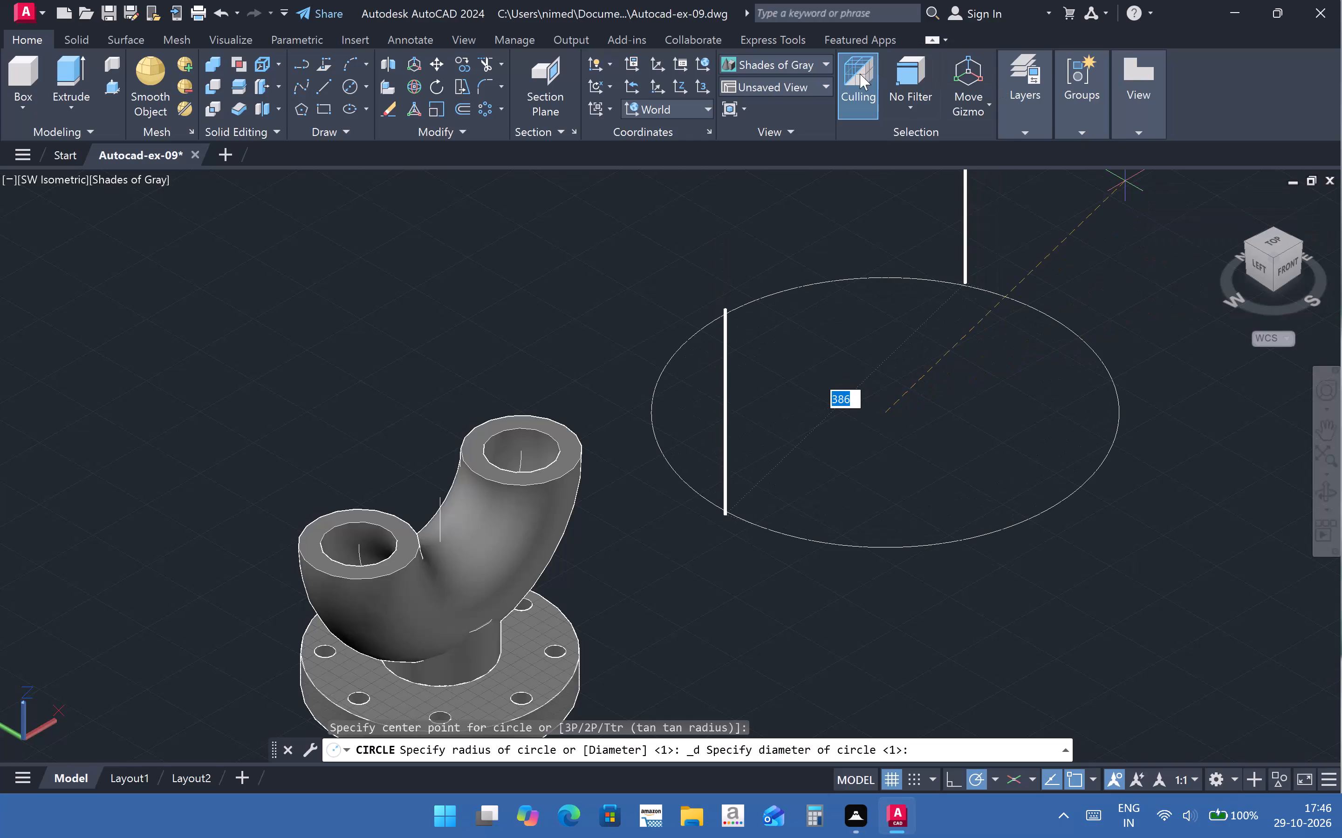
Set the model's visual style to Shaded with edges.
click(821, 82)
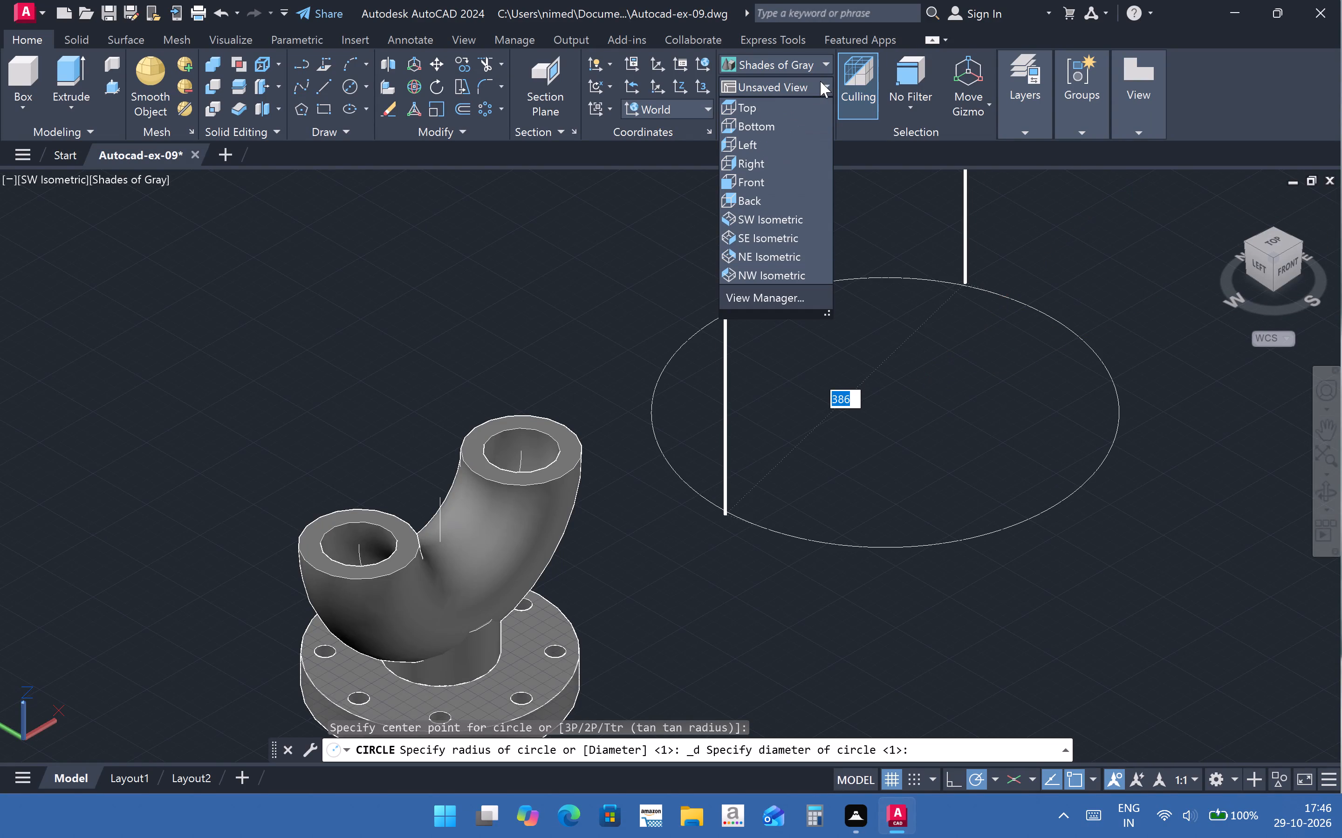
click(820, 81)
click(820, 66)
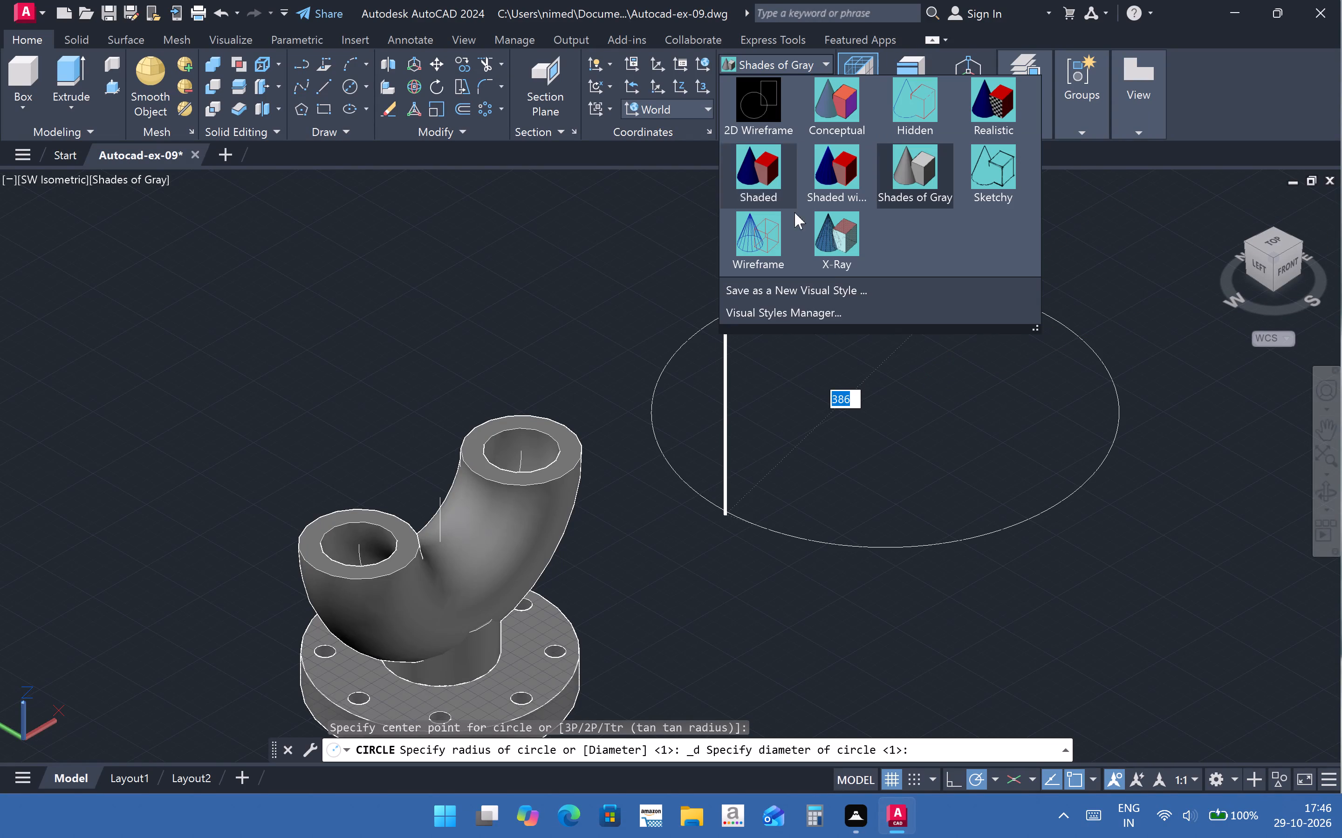
click(829, 182)
click(888, 431)
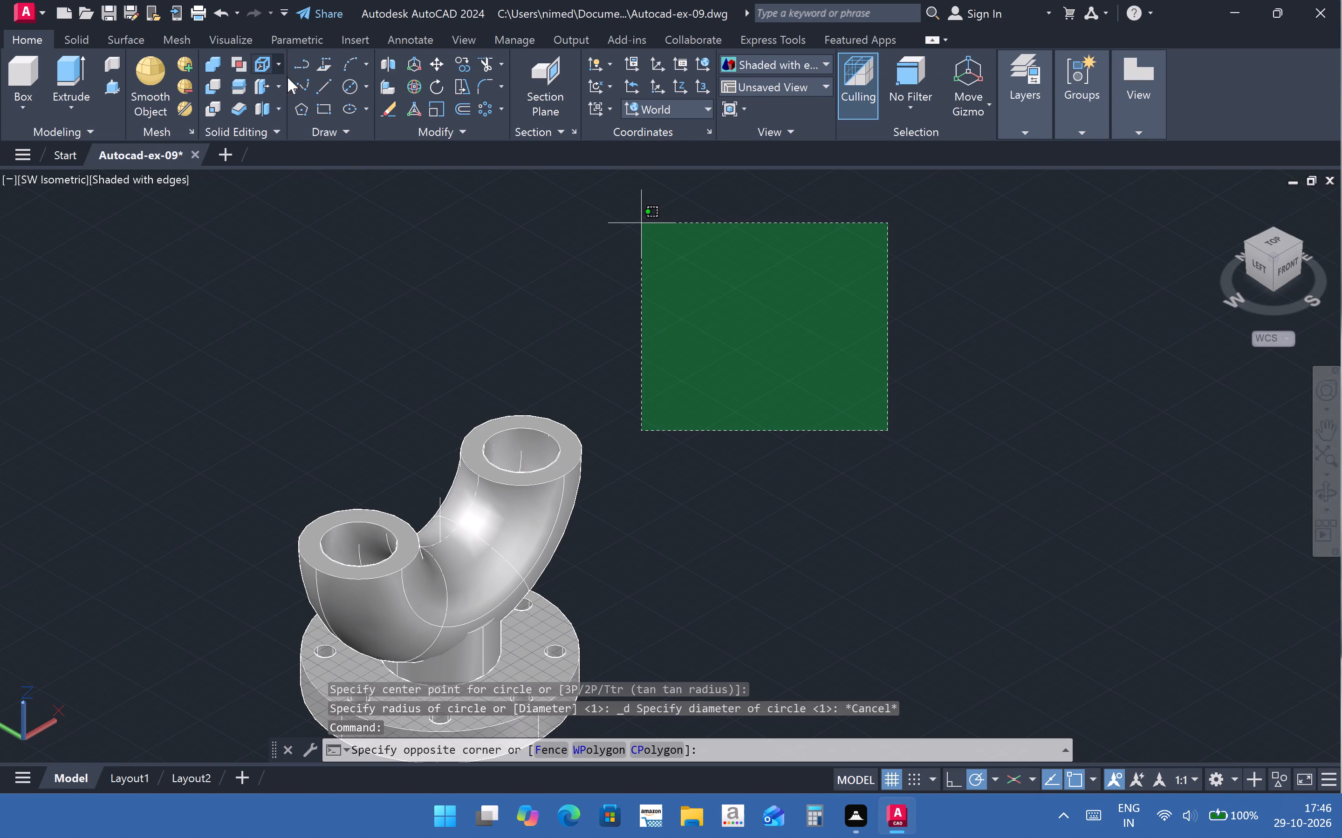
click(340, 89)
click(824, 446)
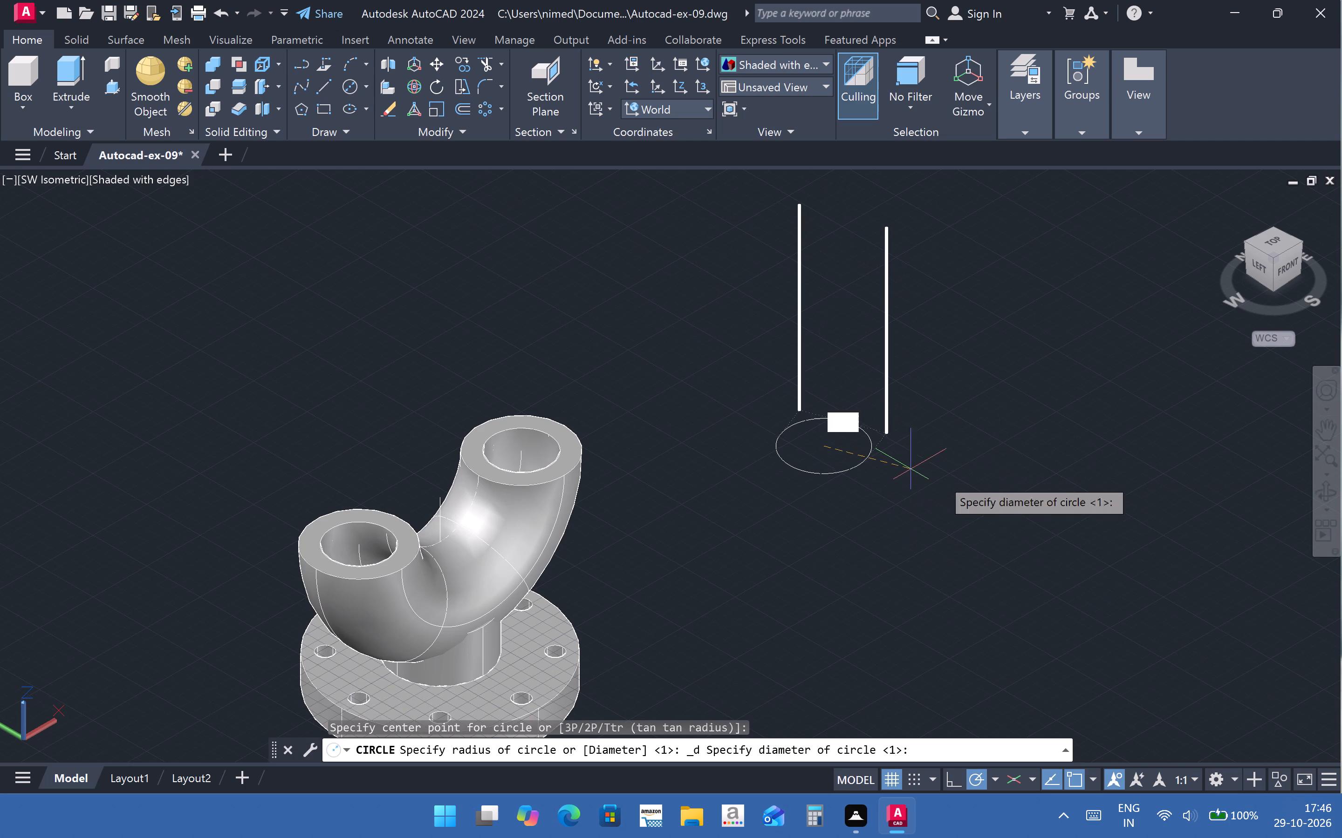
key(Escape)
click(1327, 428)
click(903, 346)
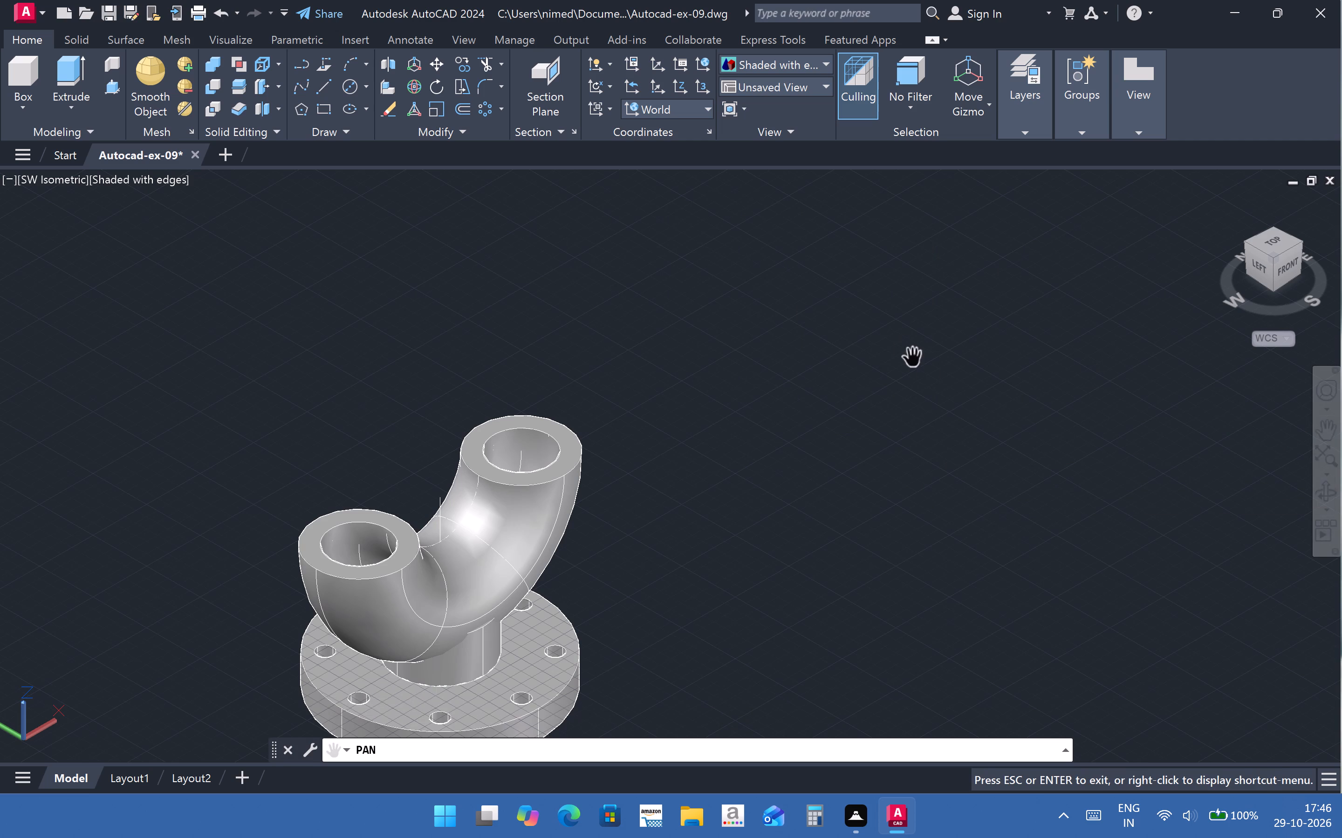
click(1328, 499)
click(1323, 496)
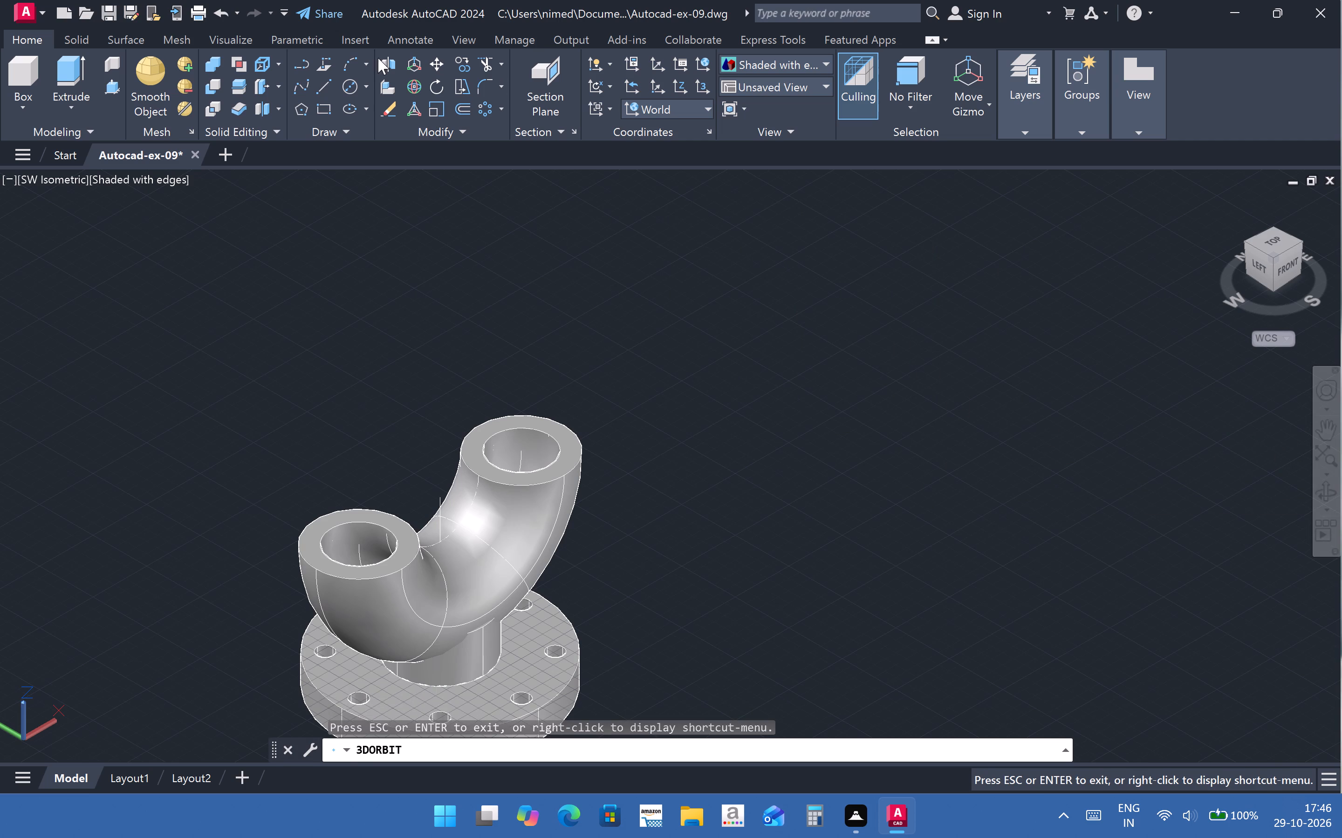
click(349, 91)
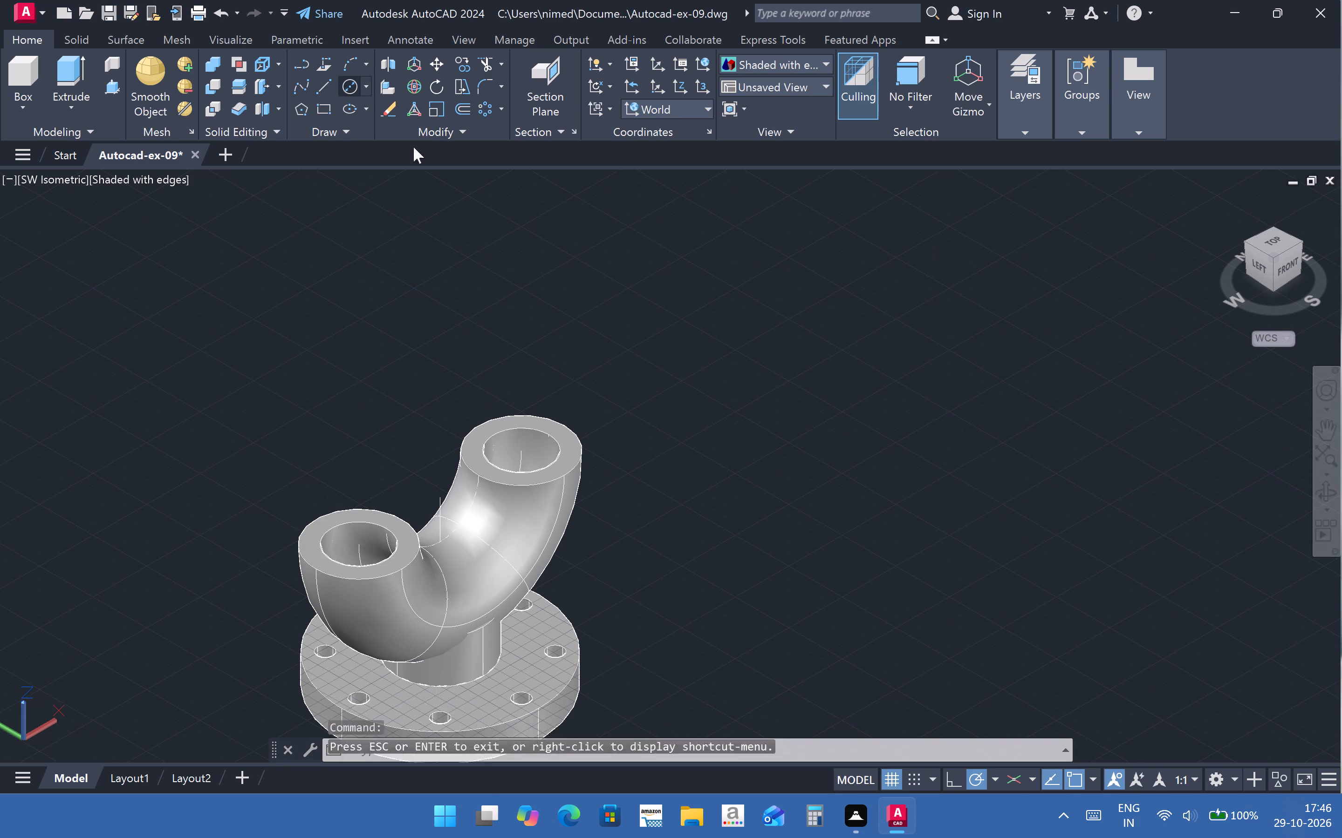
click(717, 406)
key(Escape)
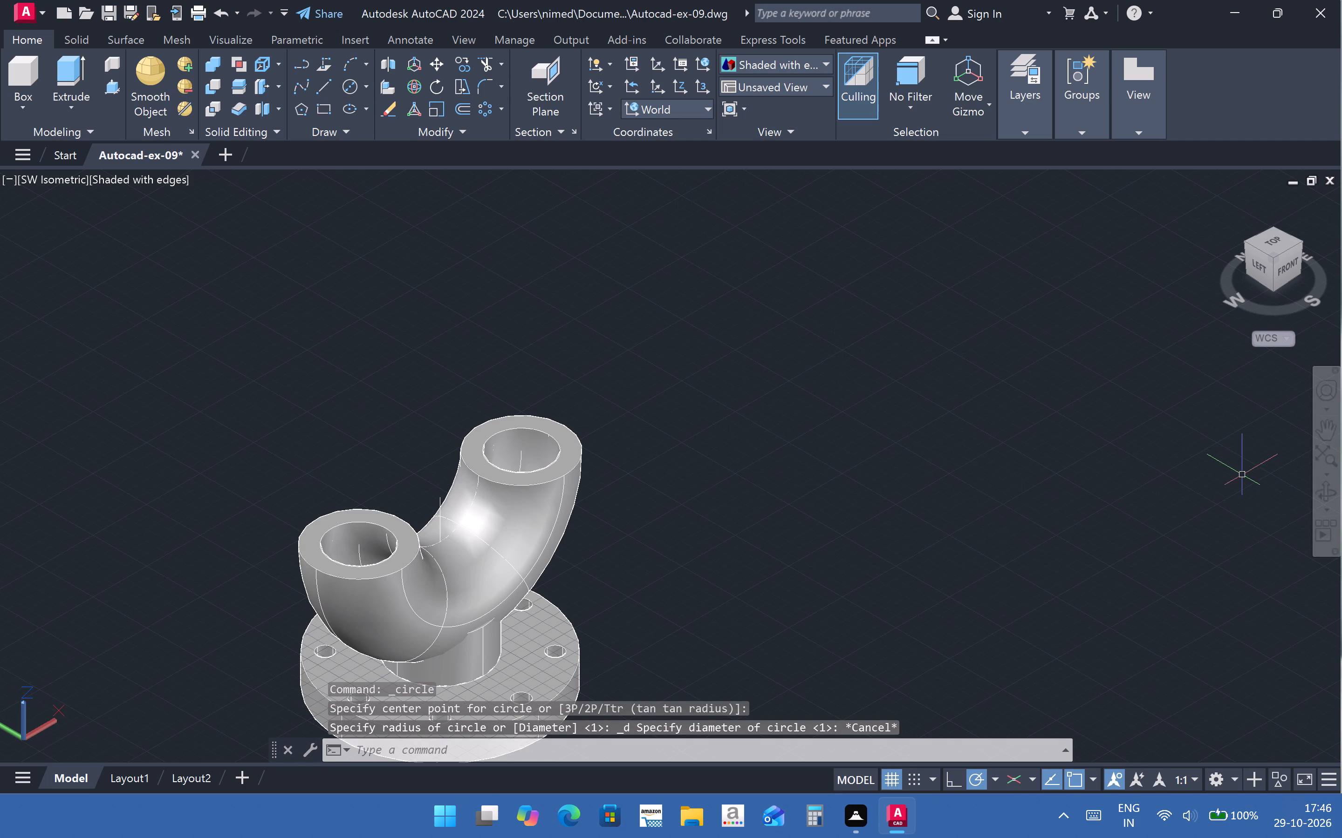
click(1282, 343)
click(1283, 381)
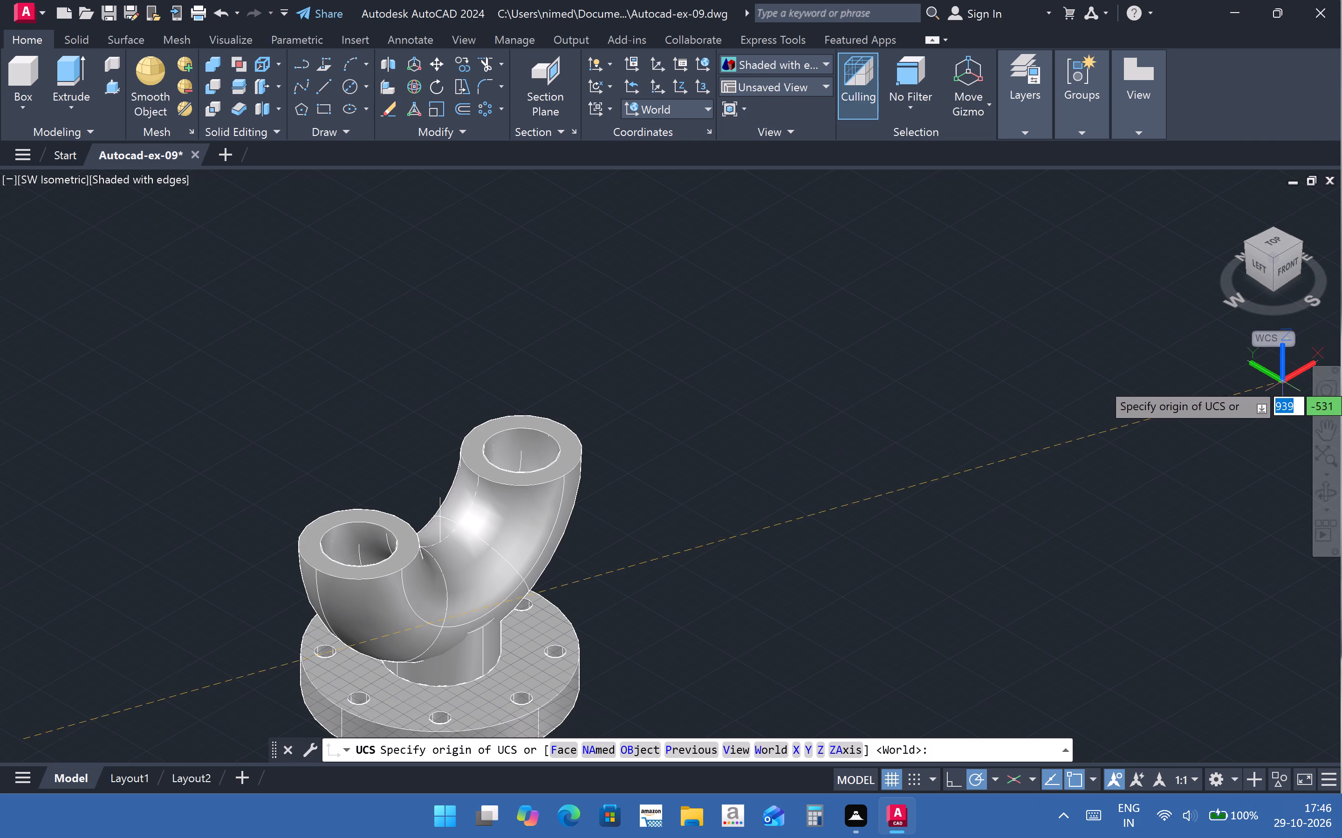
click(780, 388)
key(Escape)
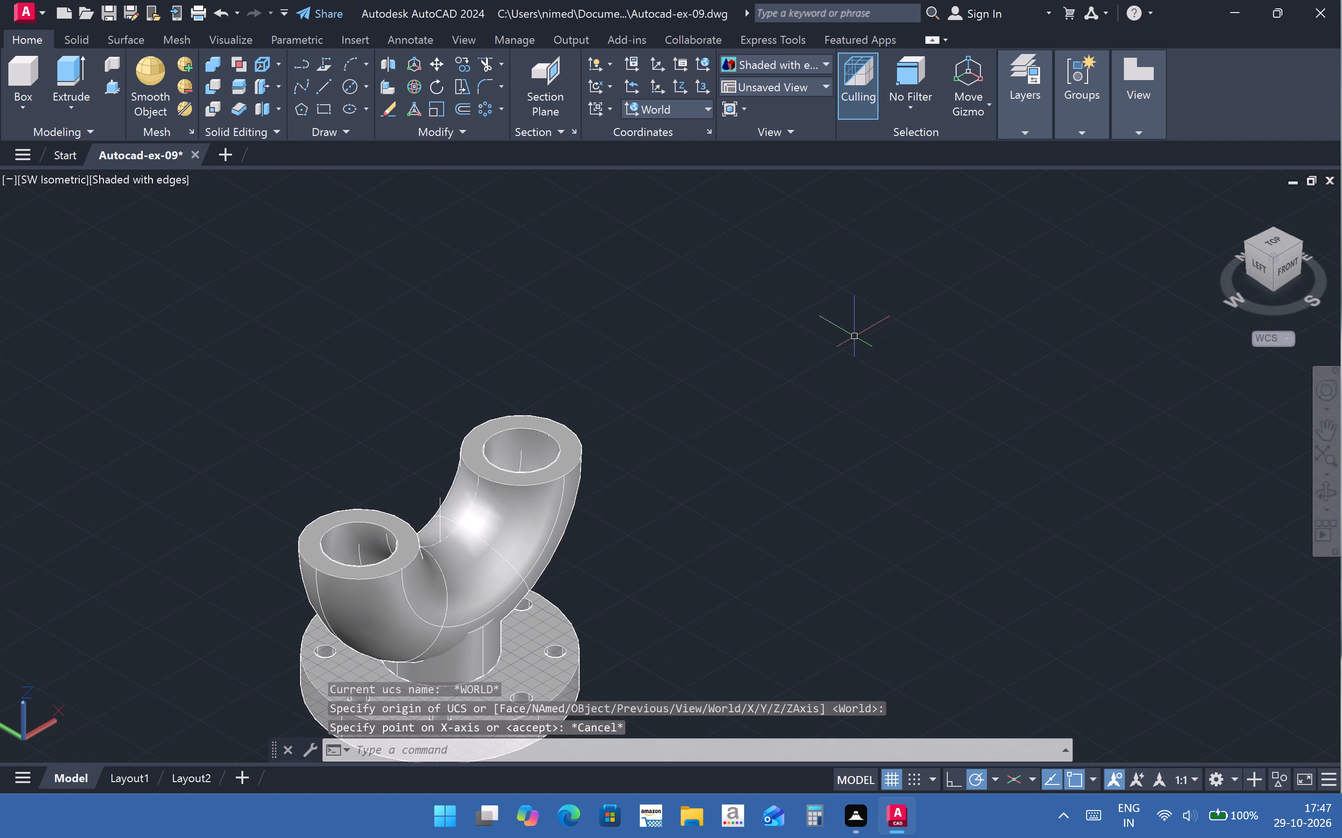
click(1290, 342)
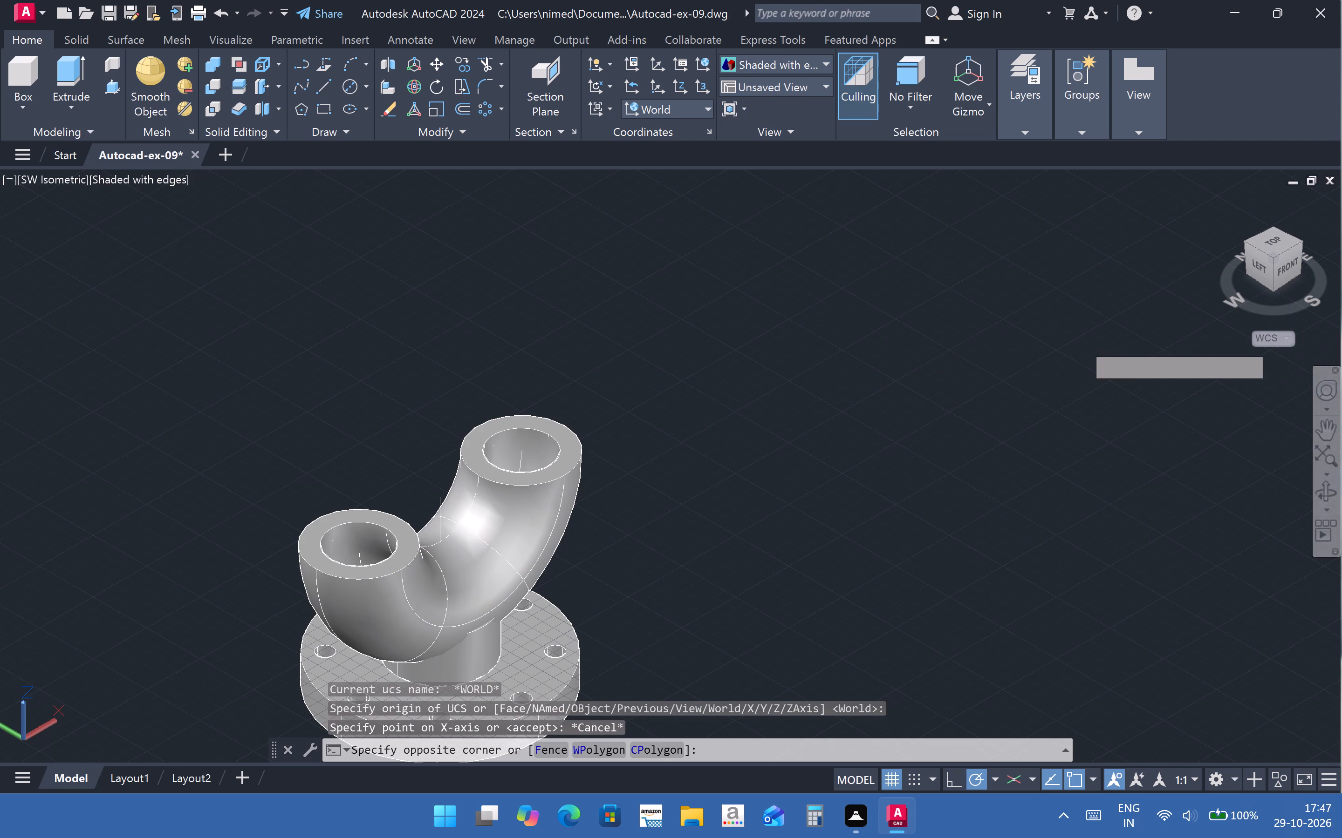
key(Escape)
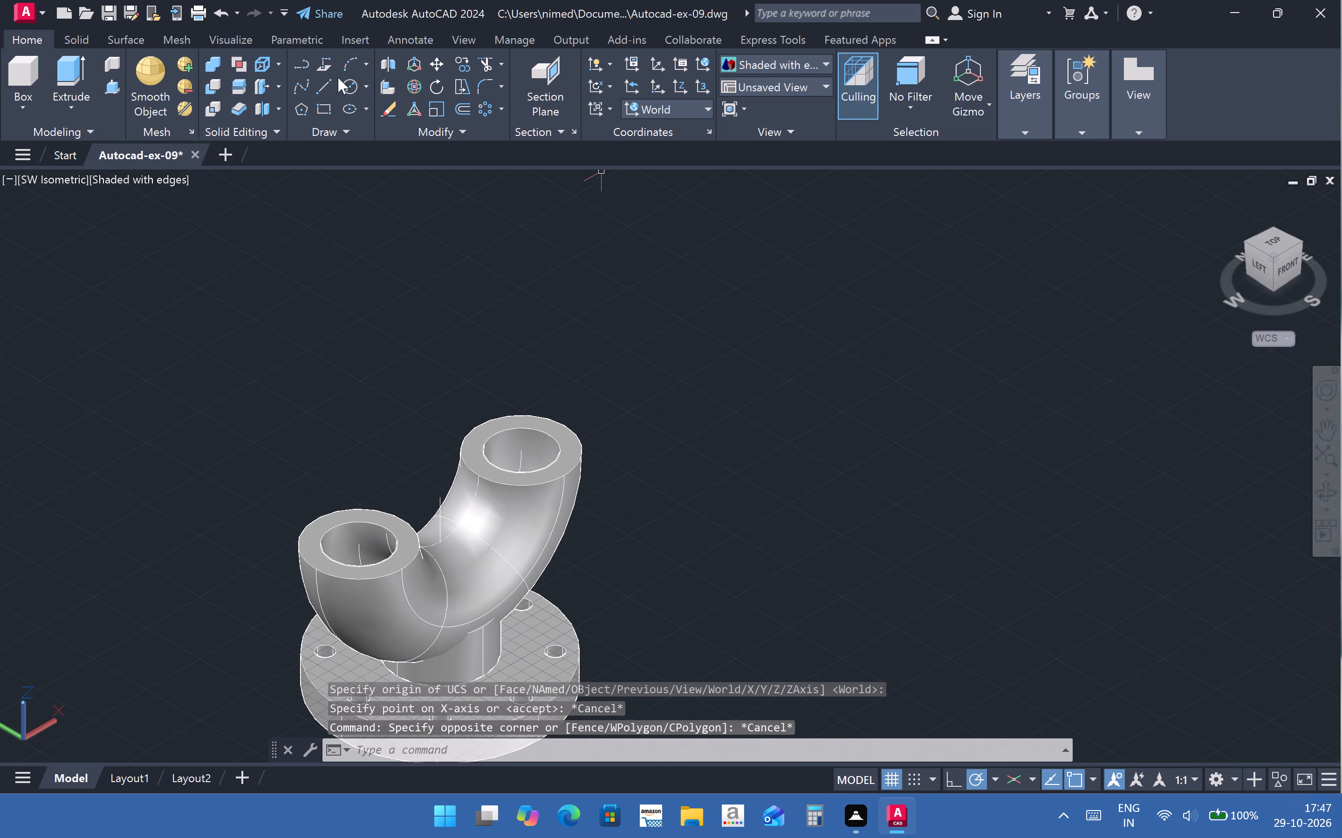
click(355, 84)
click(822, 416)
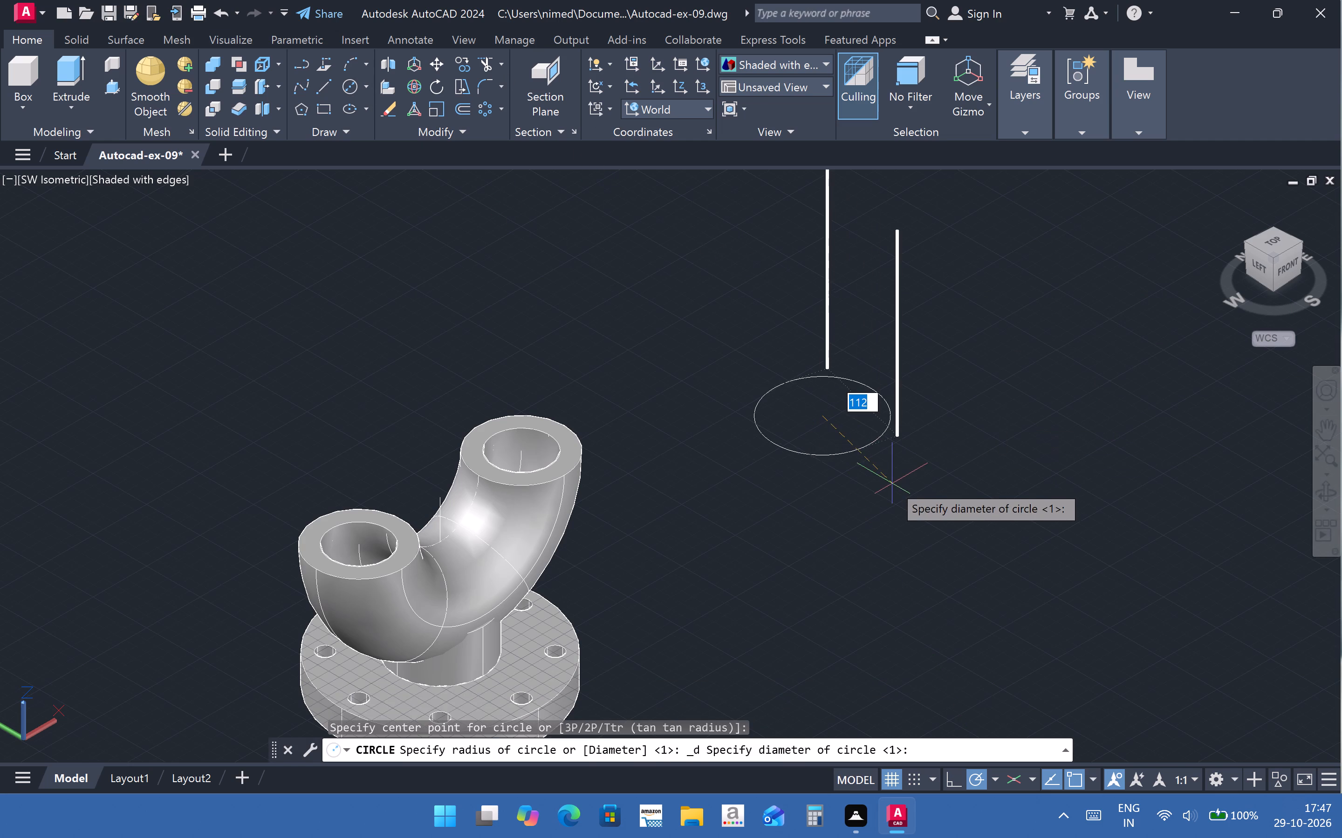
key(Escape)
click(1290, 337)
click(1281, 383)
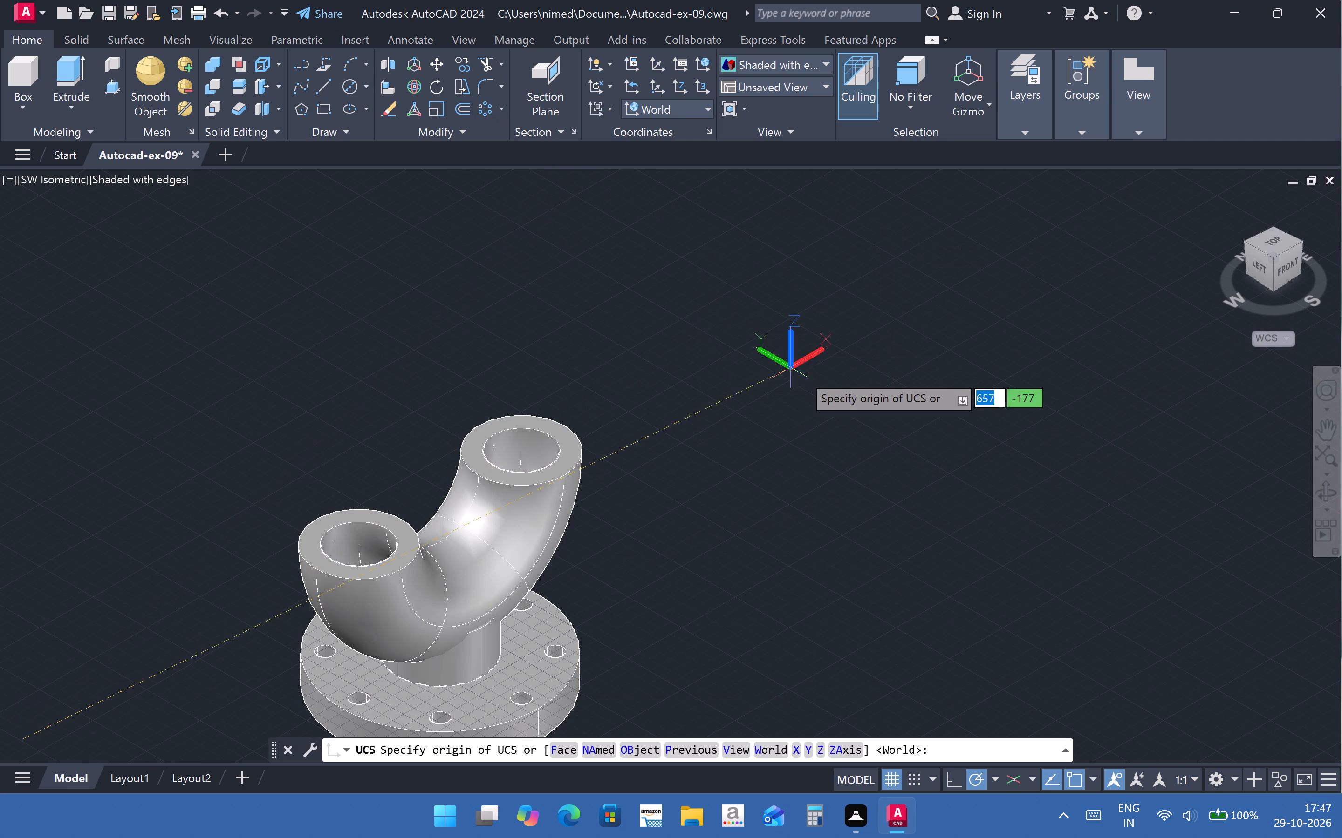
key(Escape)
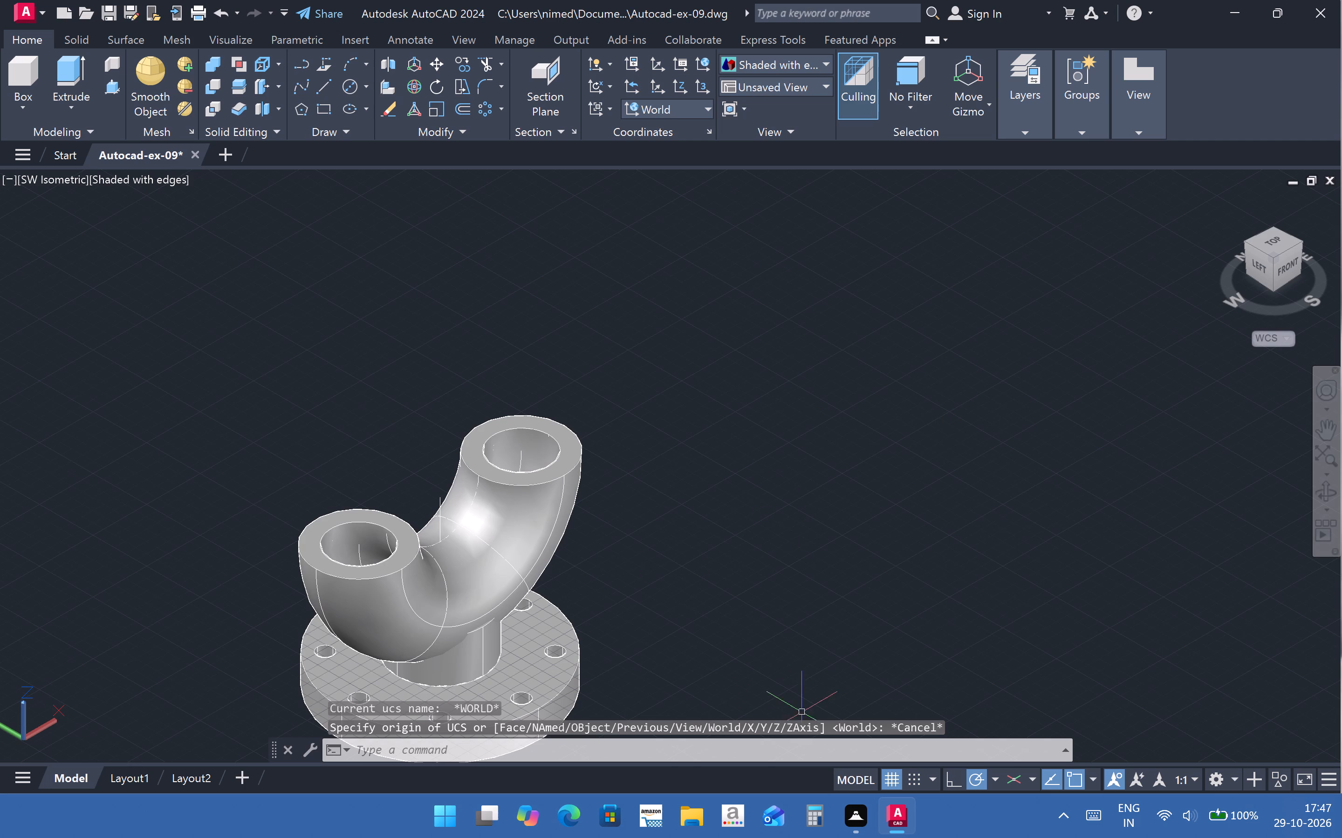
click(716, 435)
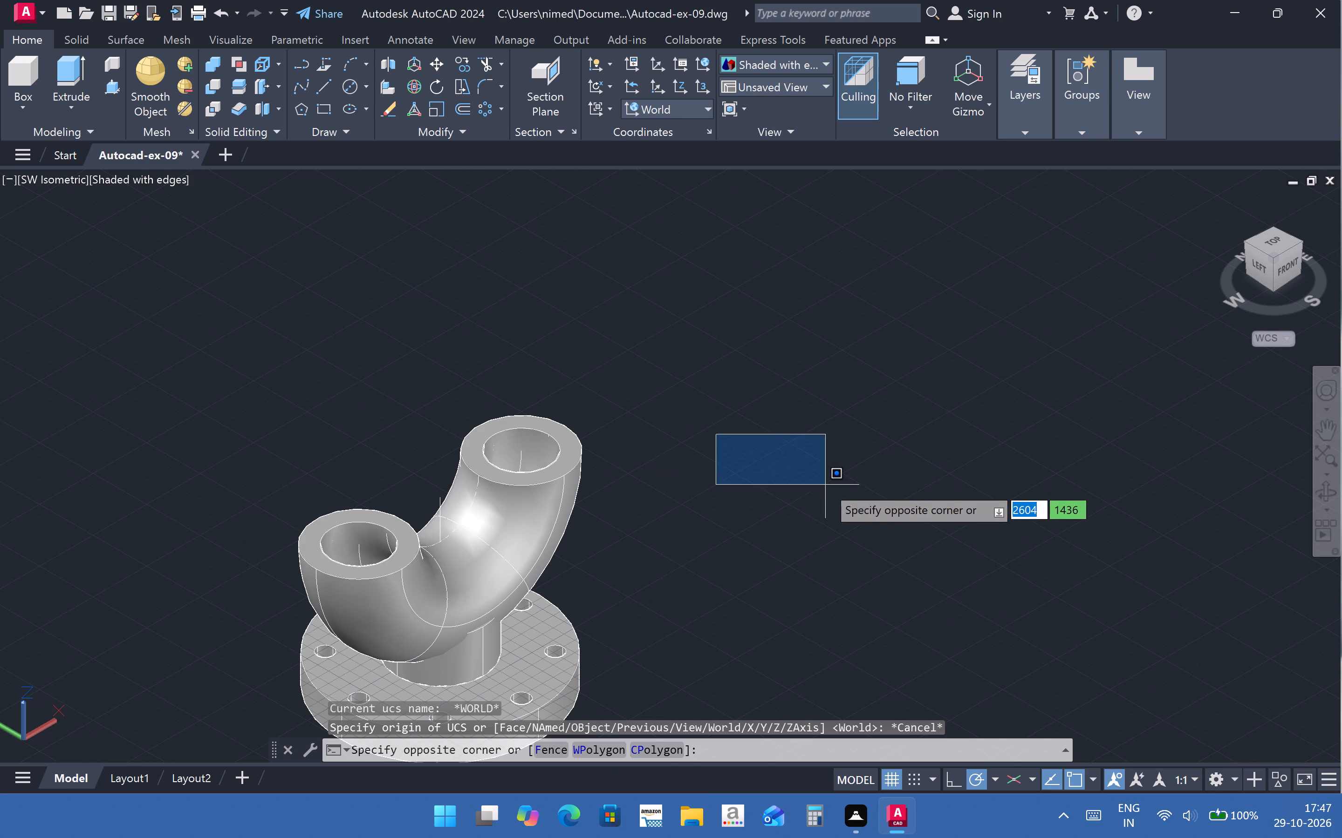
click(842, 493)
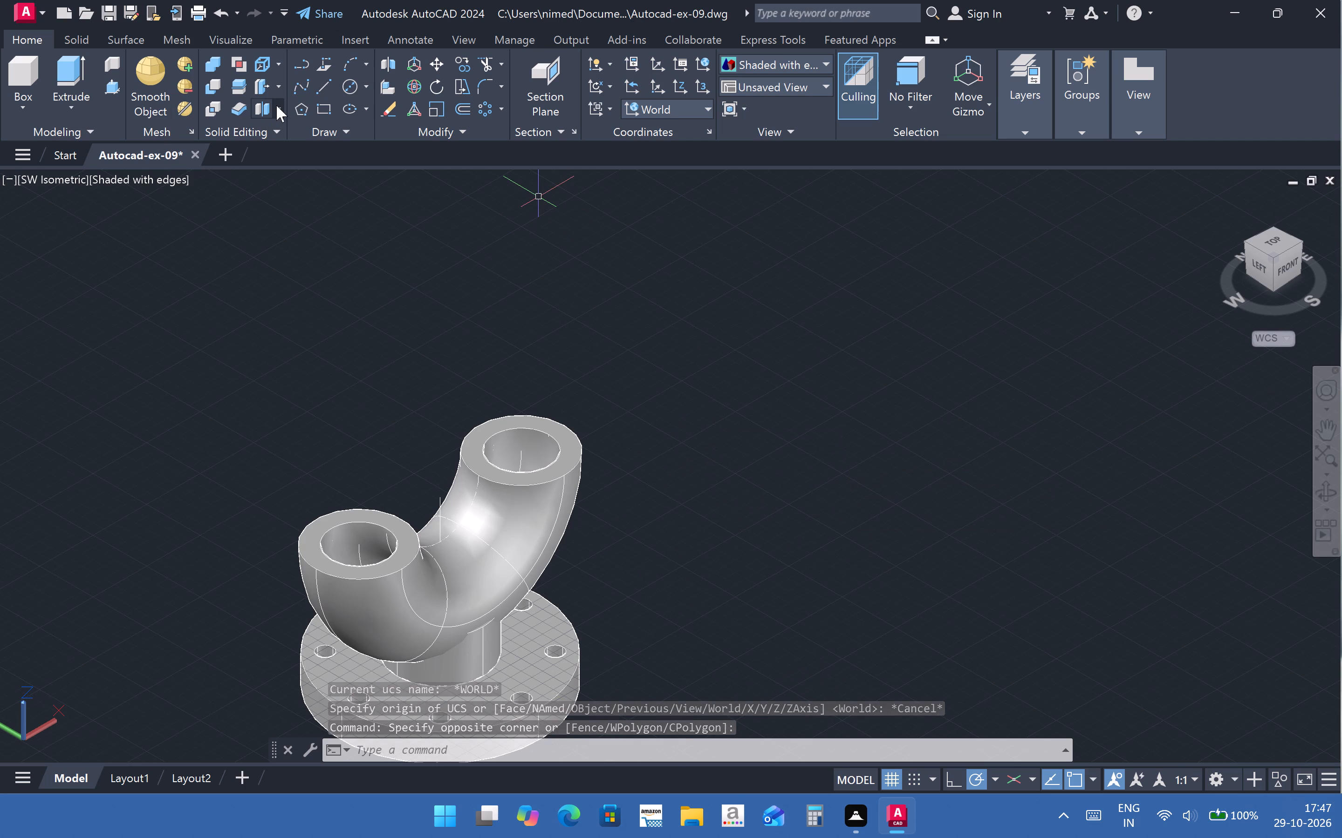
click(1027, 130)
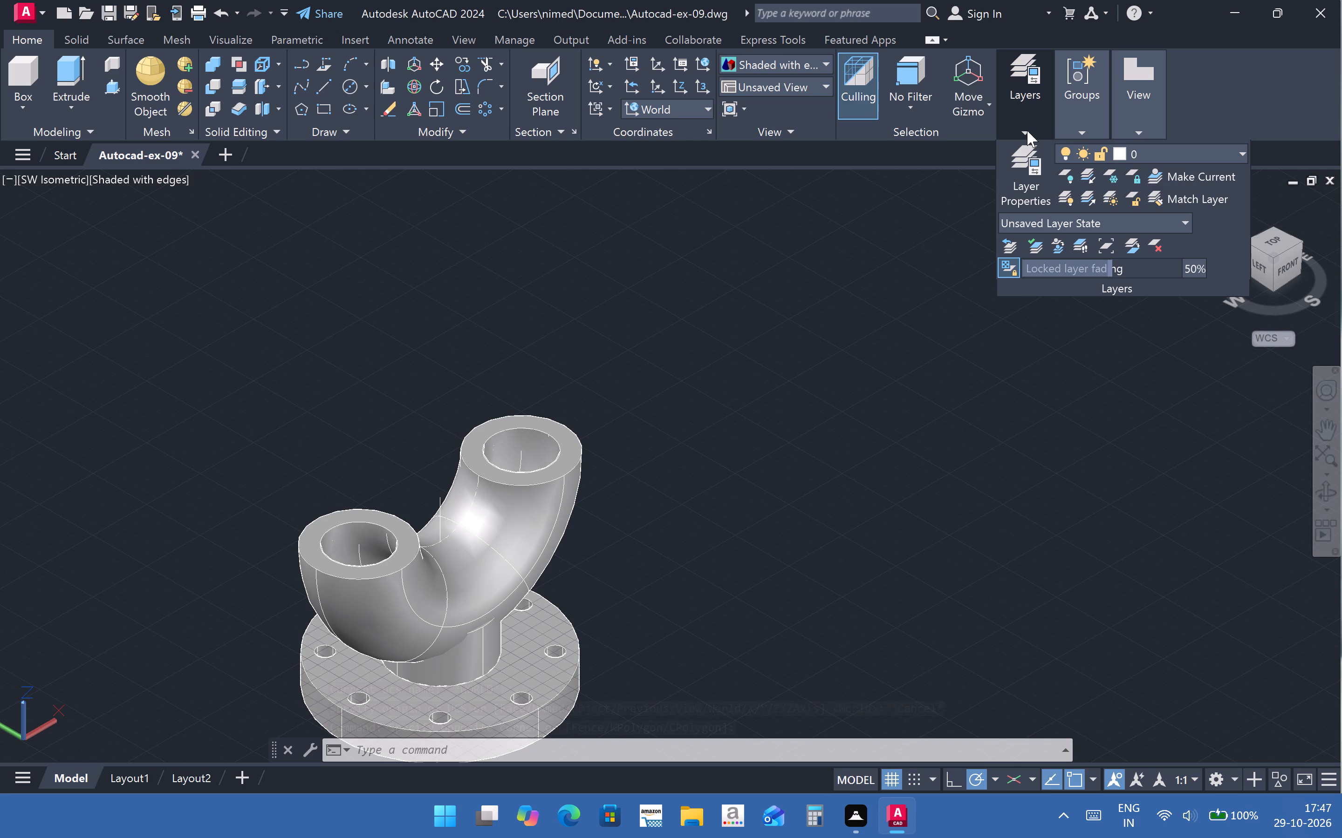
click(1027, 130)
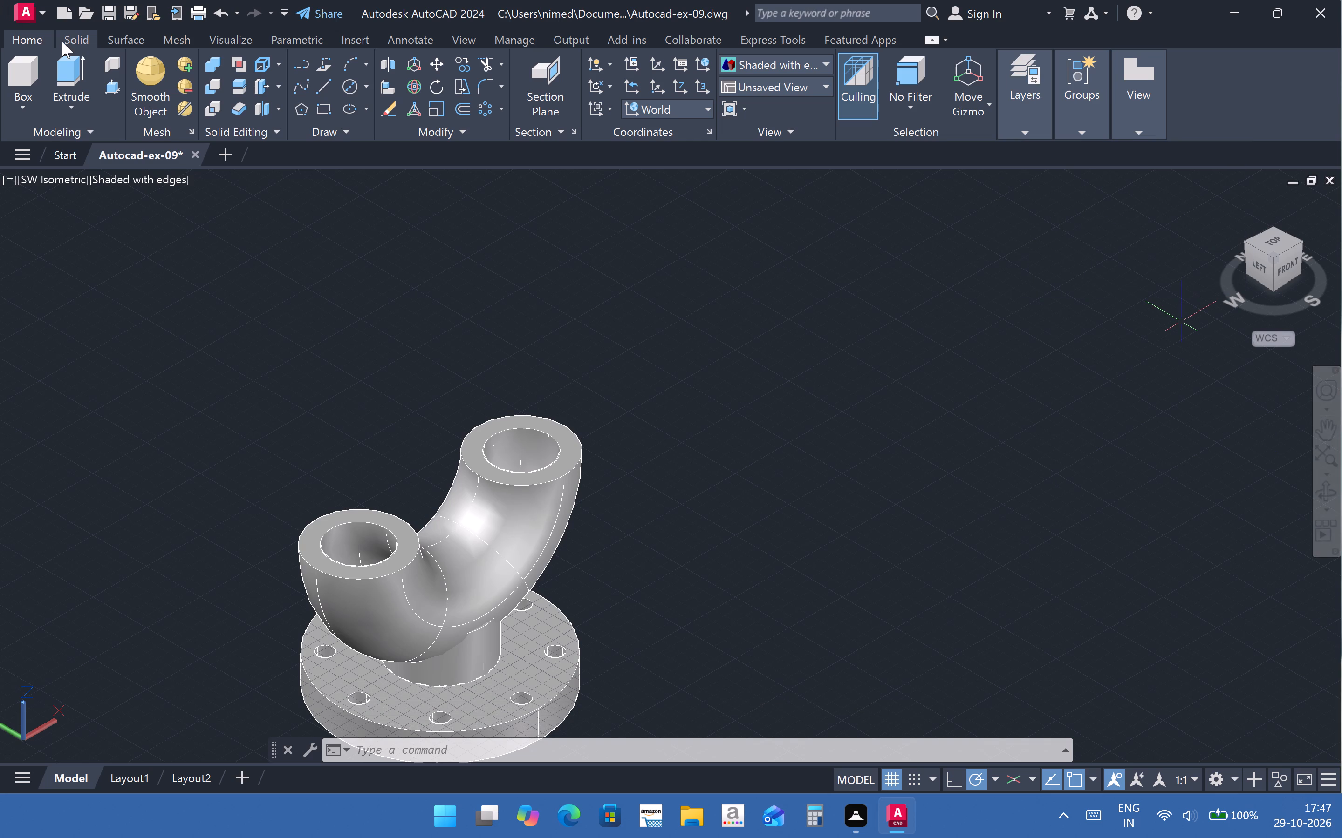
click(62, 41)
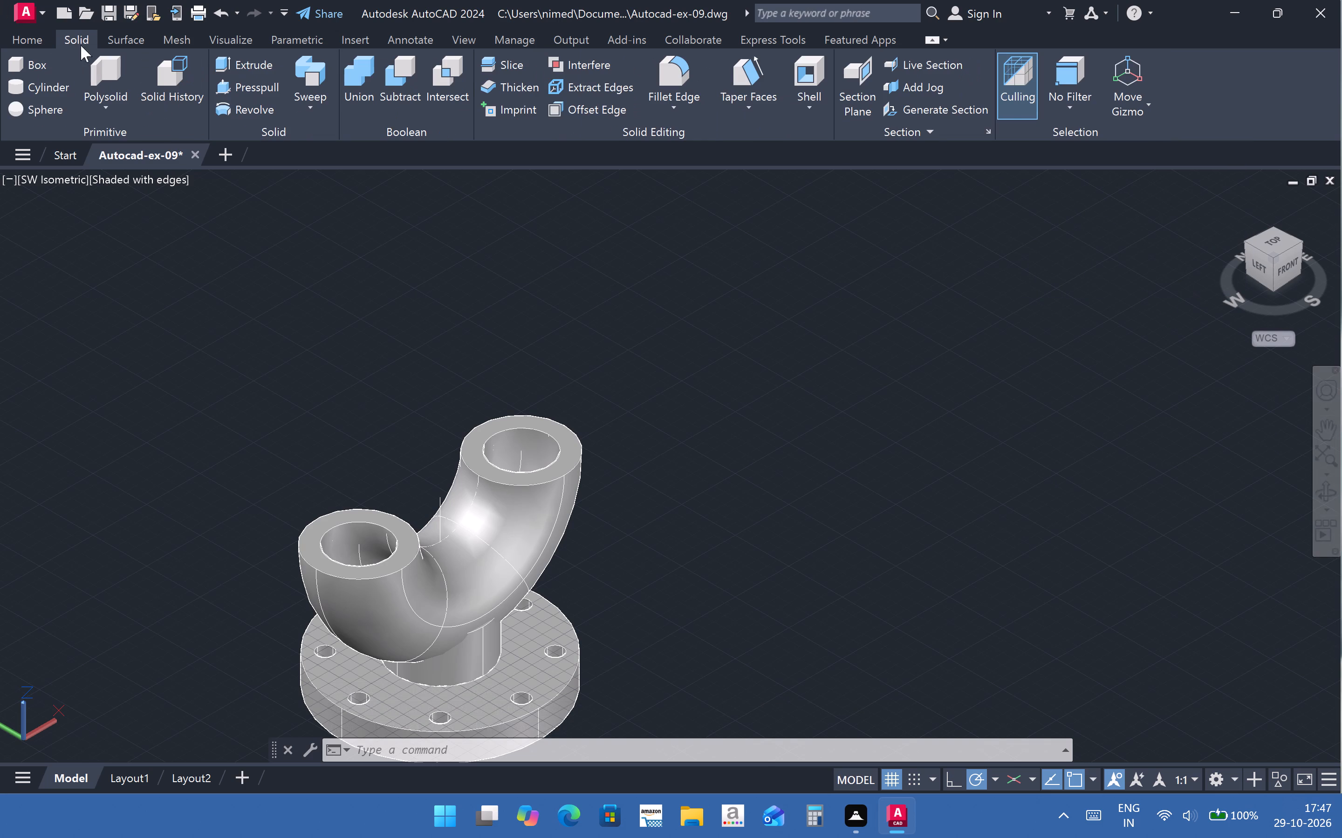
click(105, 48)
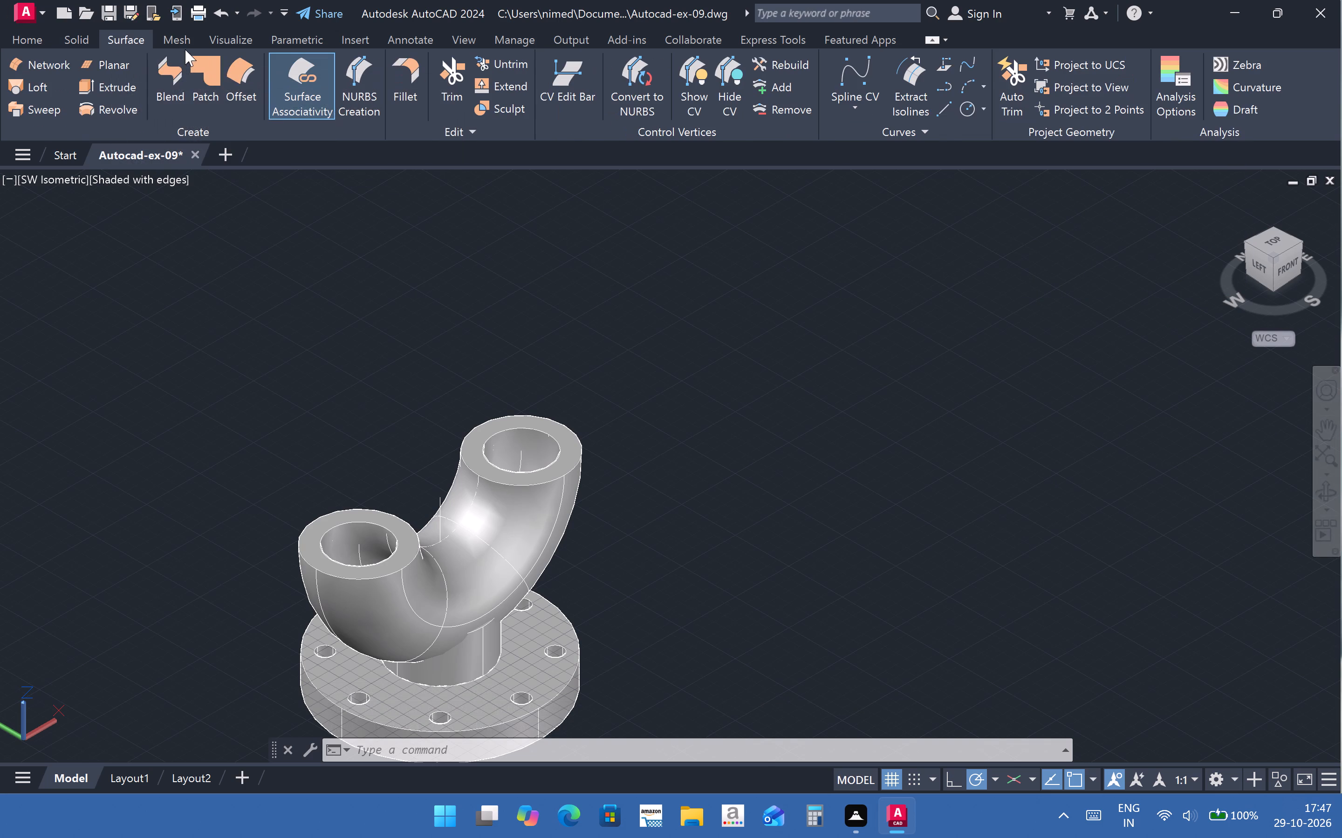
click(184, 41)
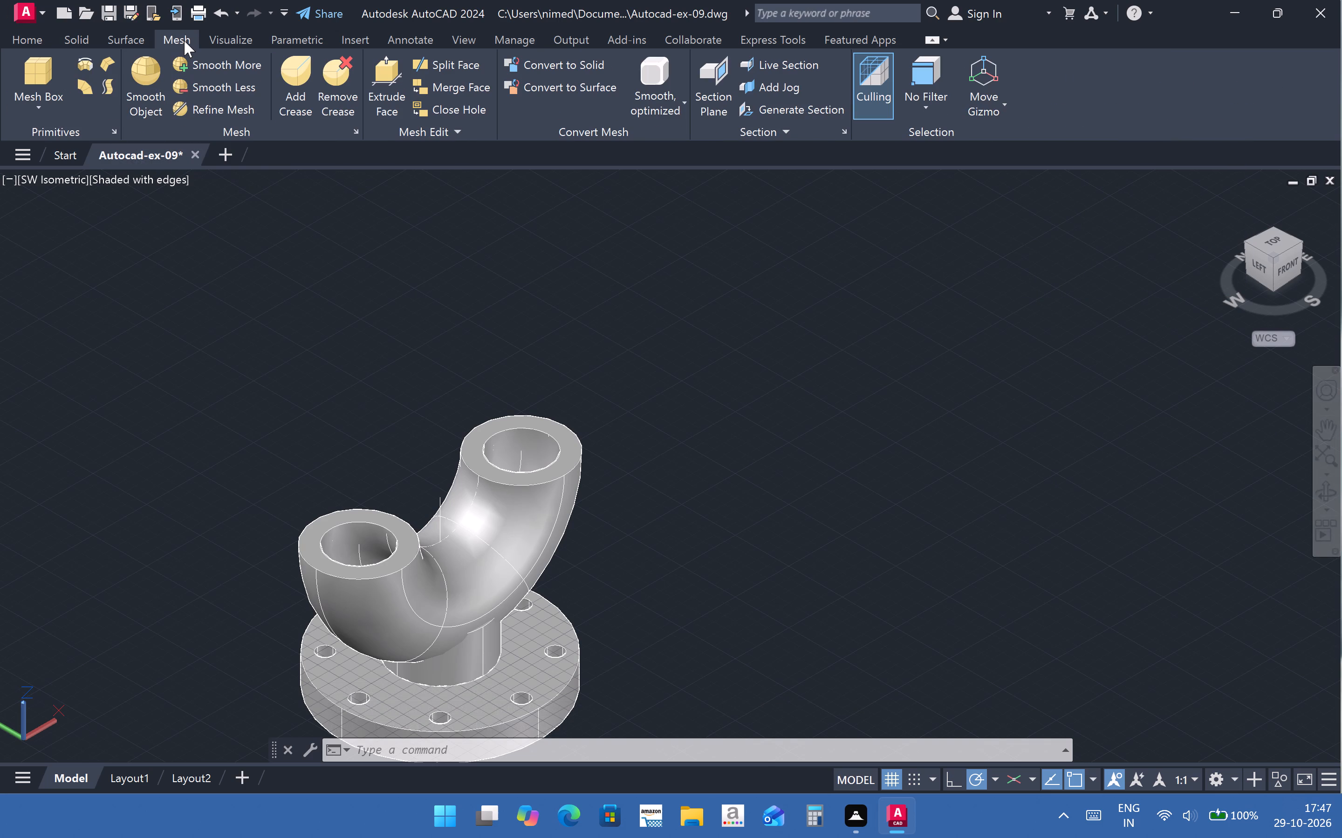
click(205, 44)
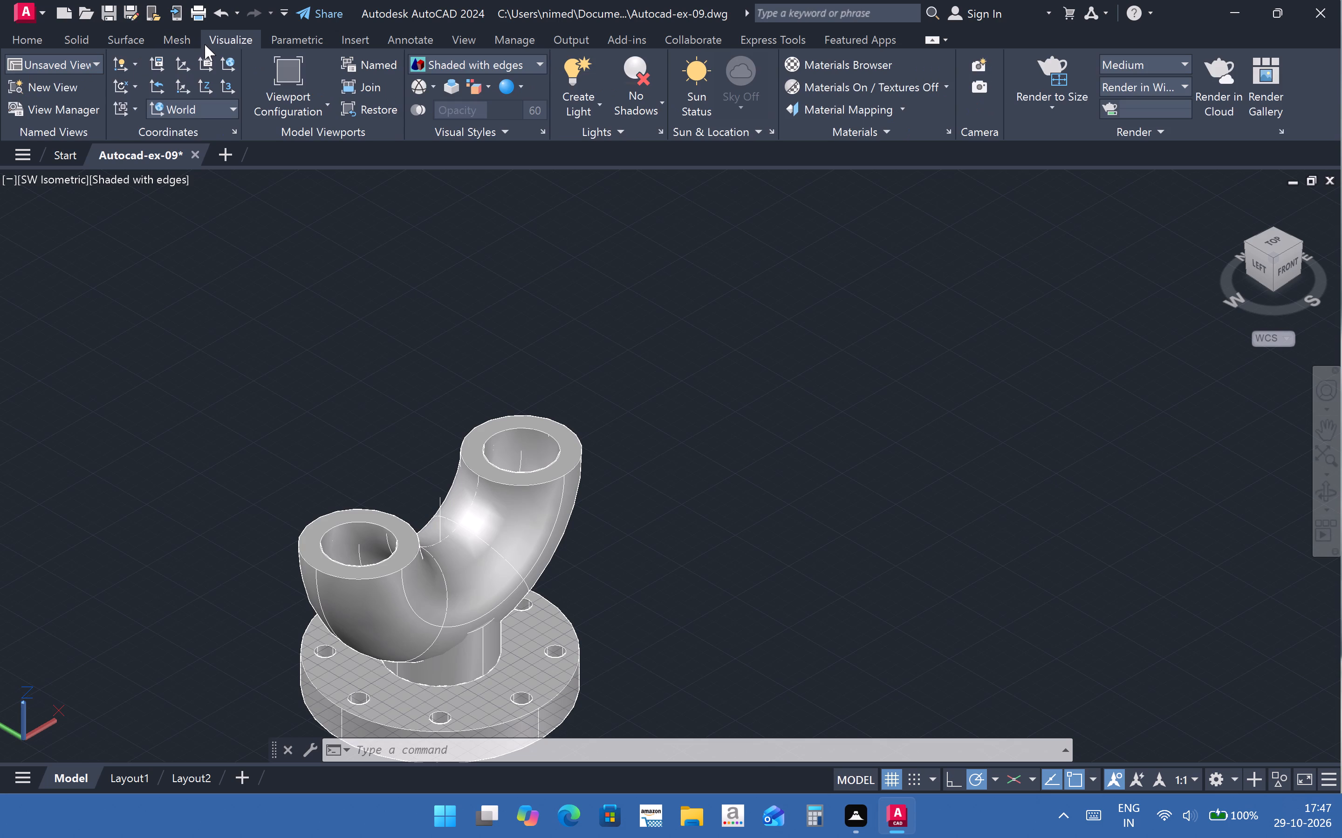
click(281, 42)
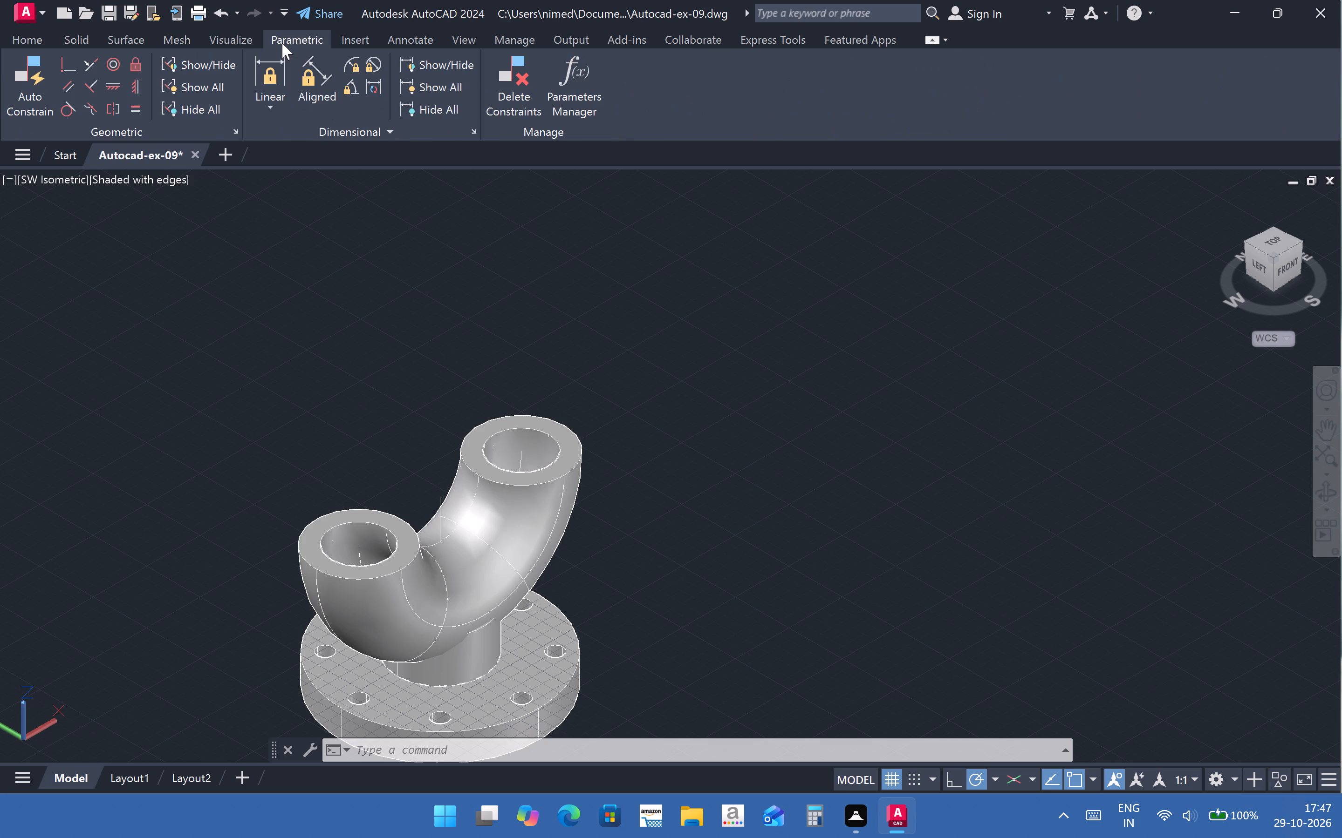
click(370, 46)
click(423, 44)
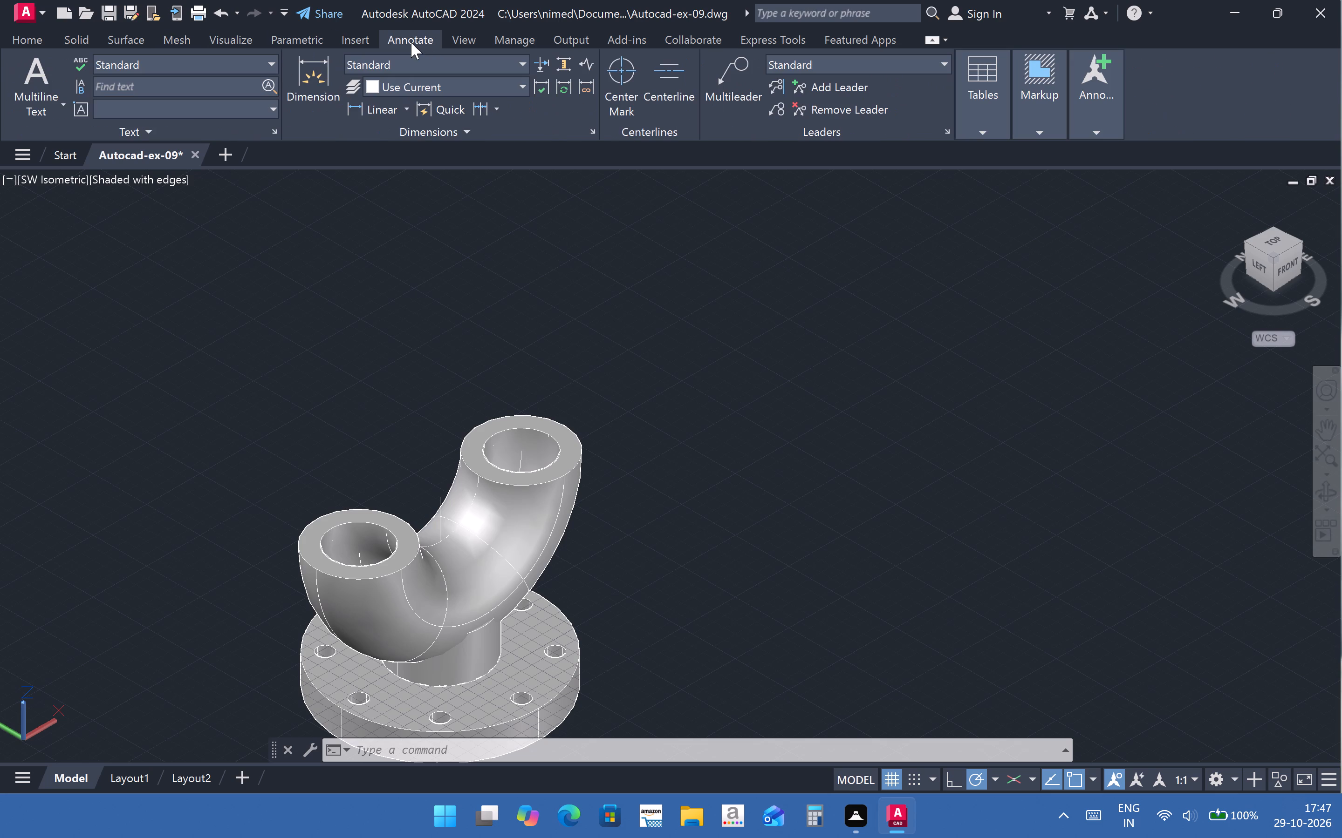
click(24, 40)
Save the Autocad-ex-09 drawing with the flanged pipe fitting centred and enlarged in the SW Isometric view.
scroll(716, 470, down, 2)
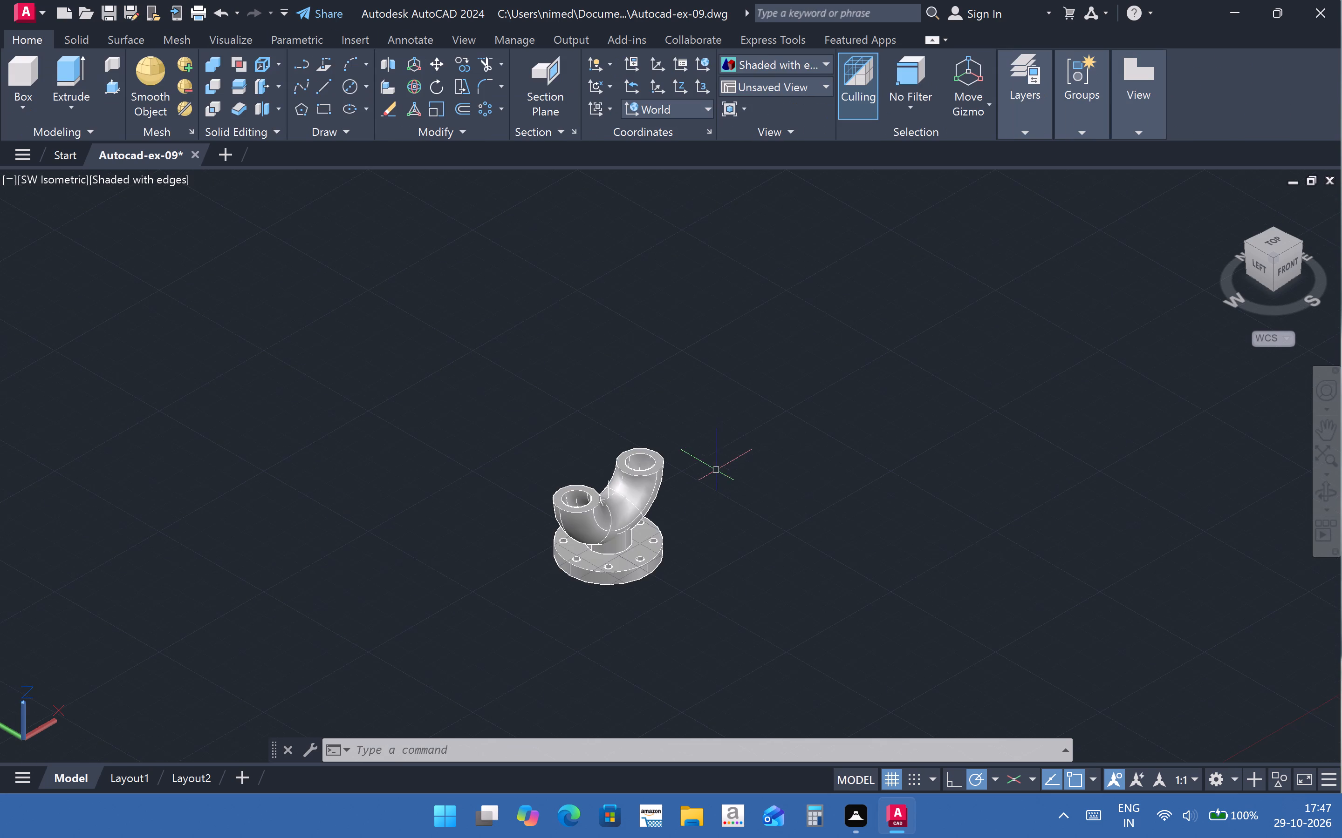
scroll(419, 620, up, 2)
middle_drag(774, 516, 737, 533)
scroll(870, 493, up, 1)
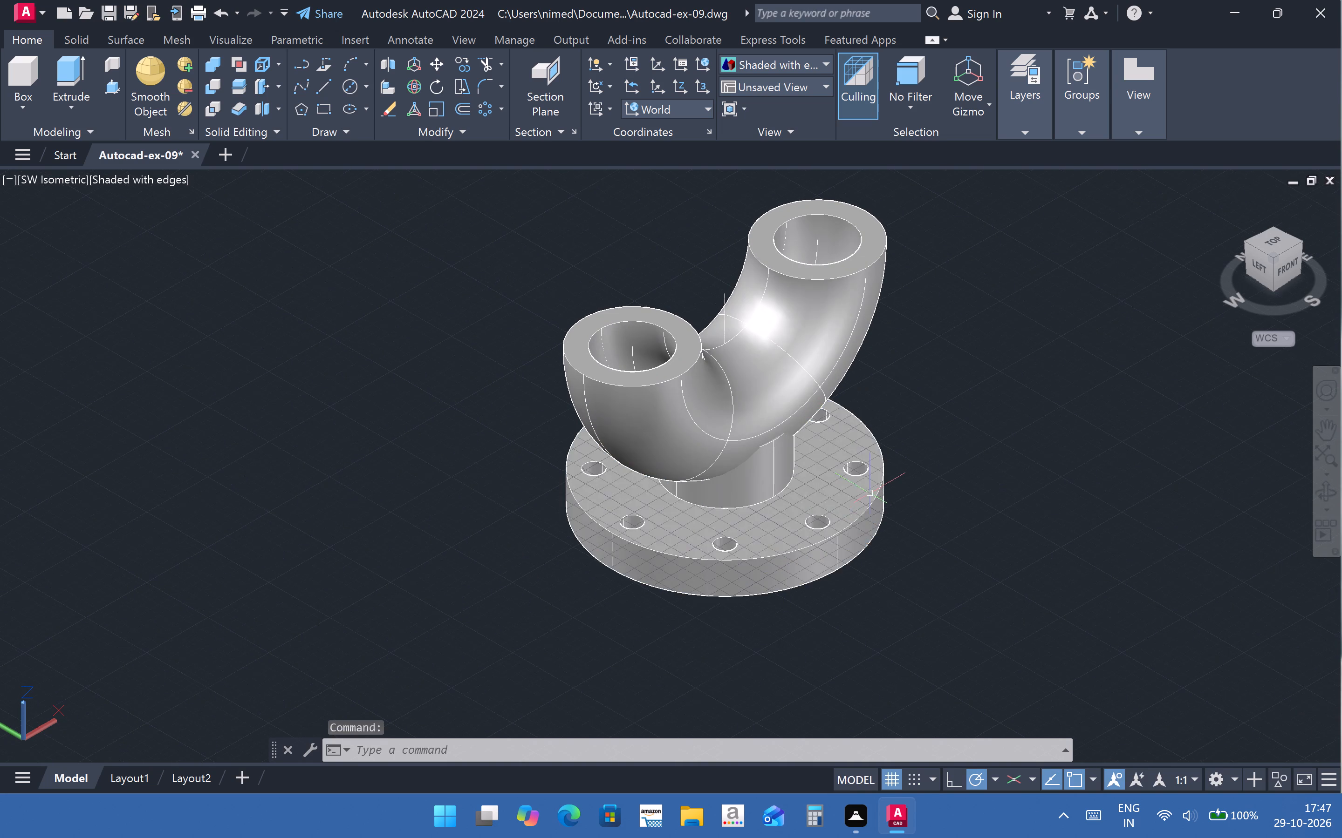
click(41, 17)
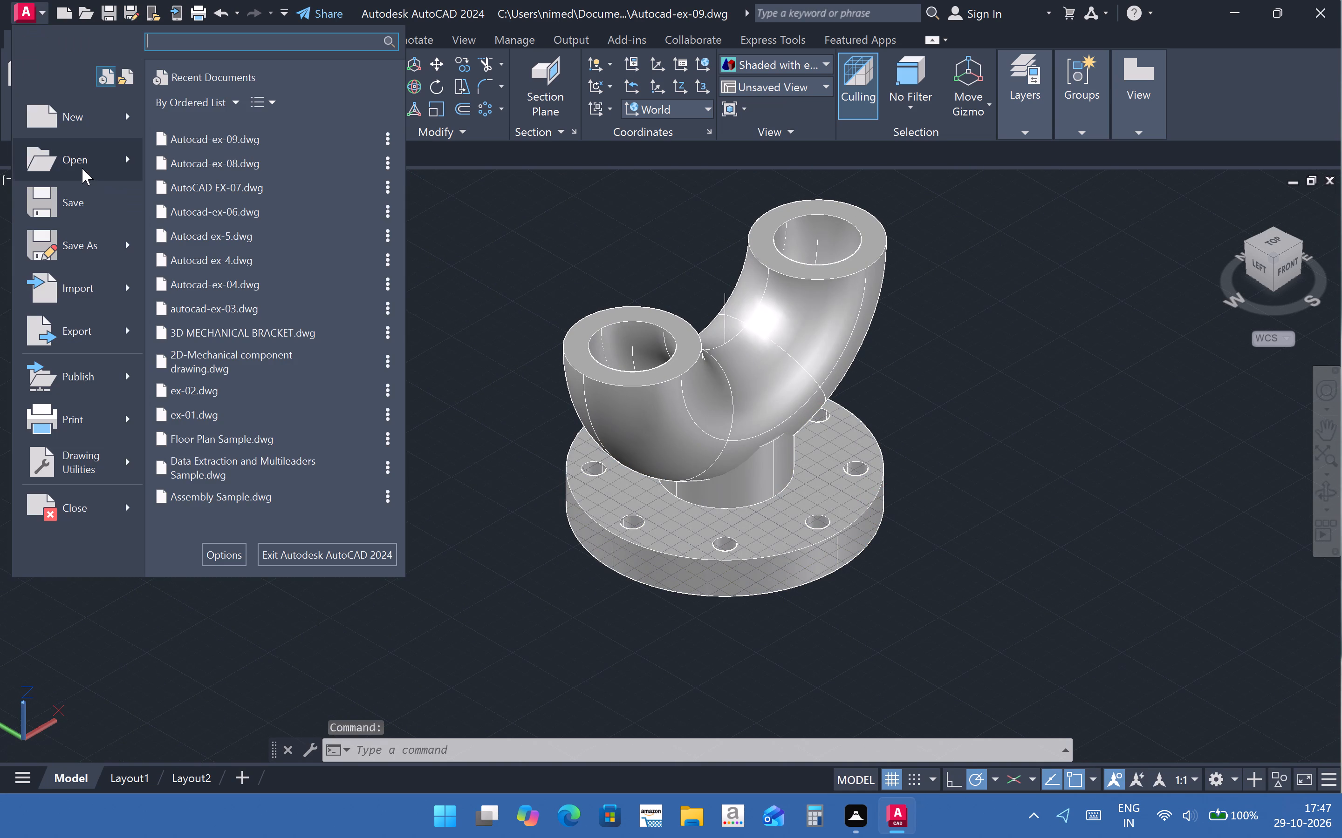
click(91, 205)
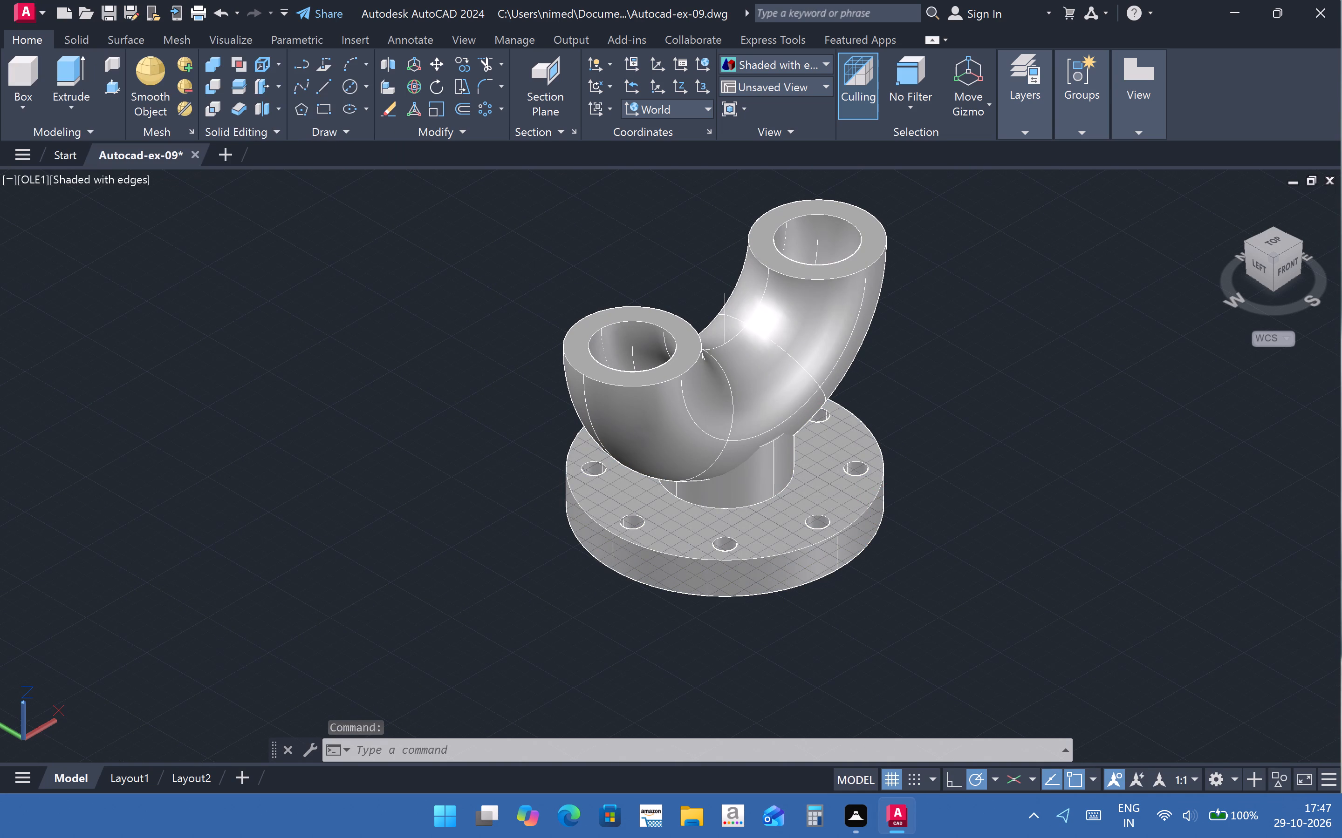
Close AutoCAD.
click(1301, 14)
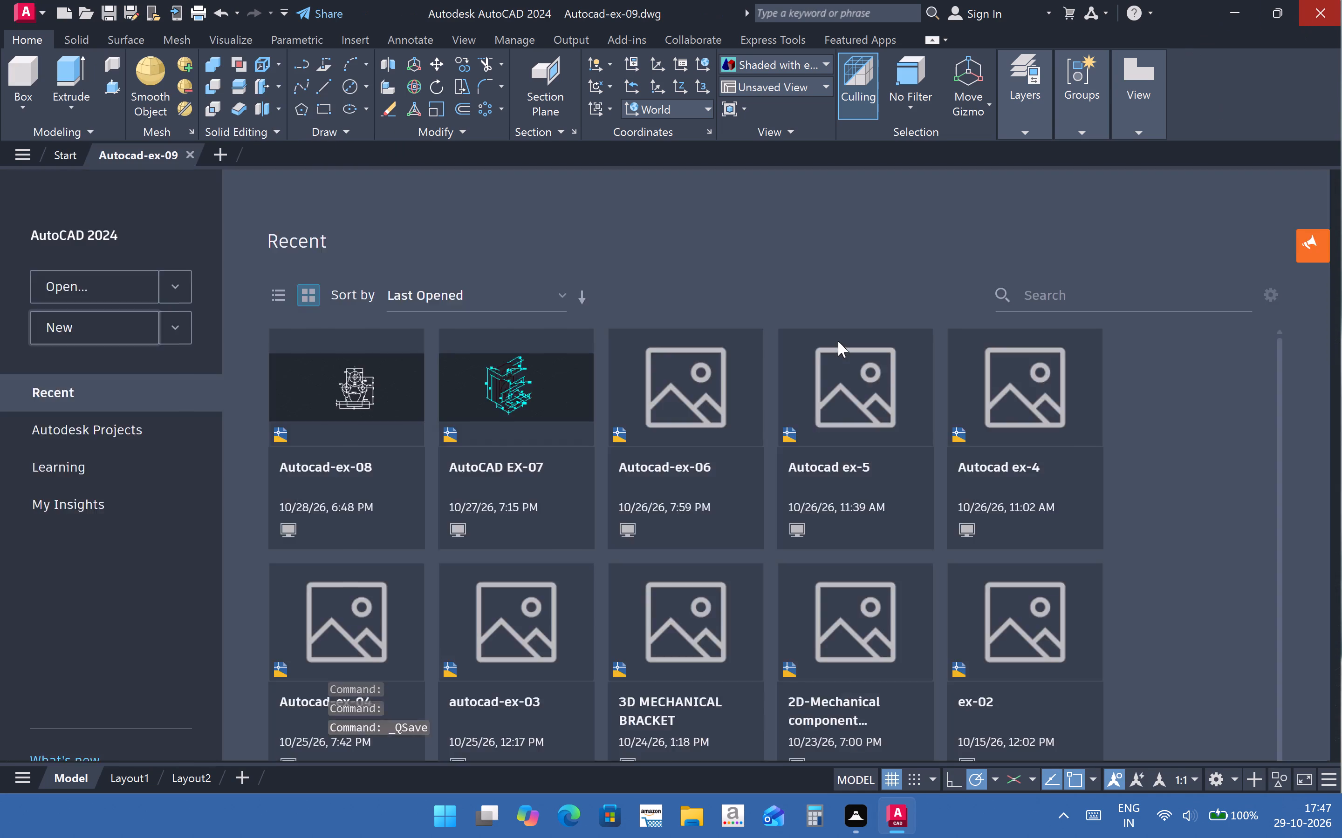
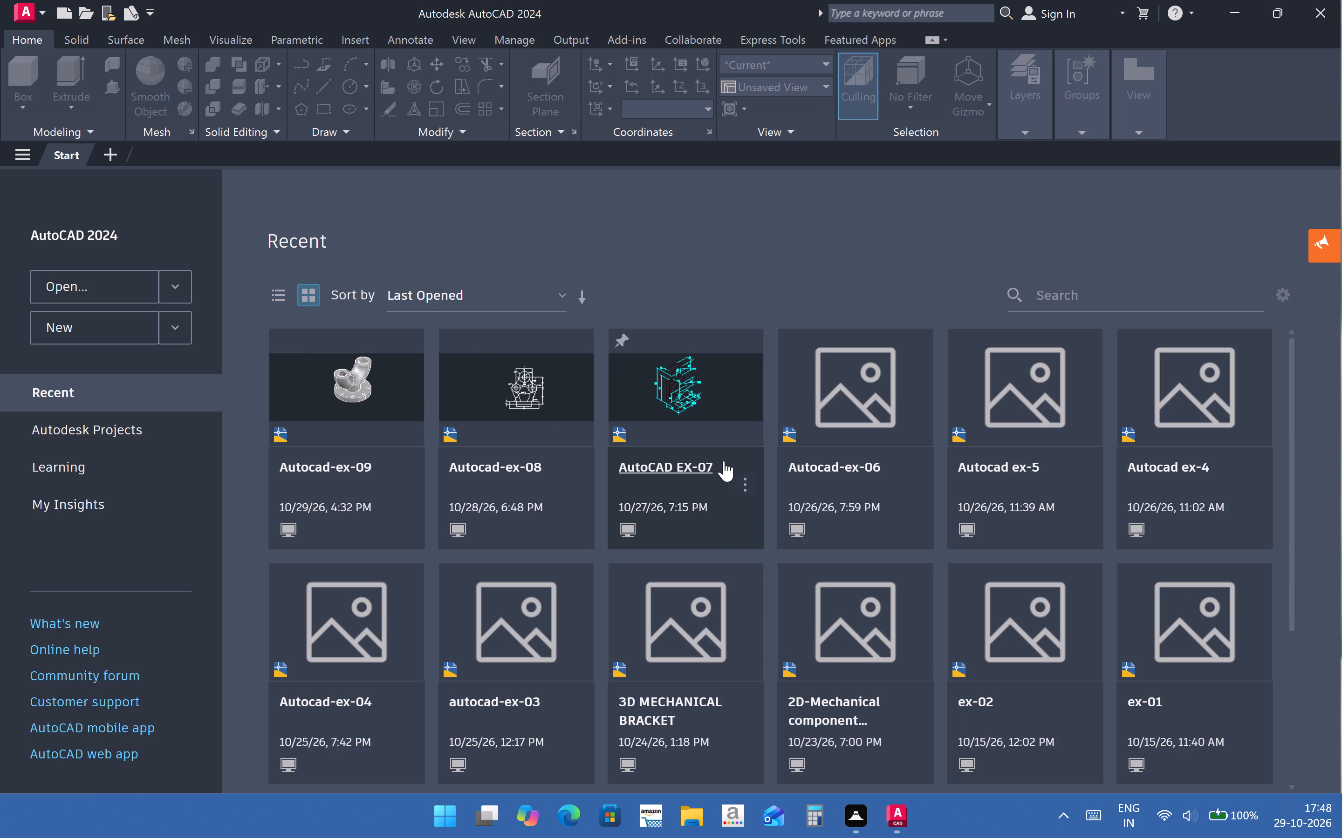
Reopen the Autocad-ex-09 drawing from the recent files.
double_click(356, 435)
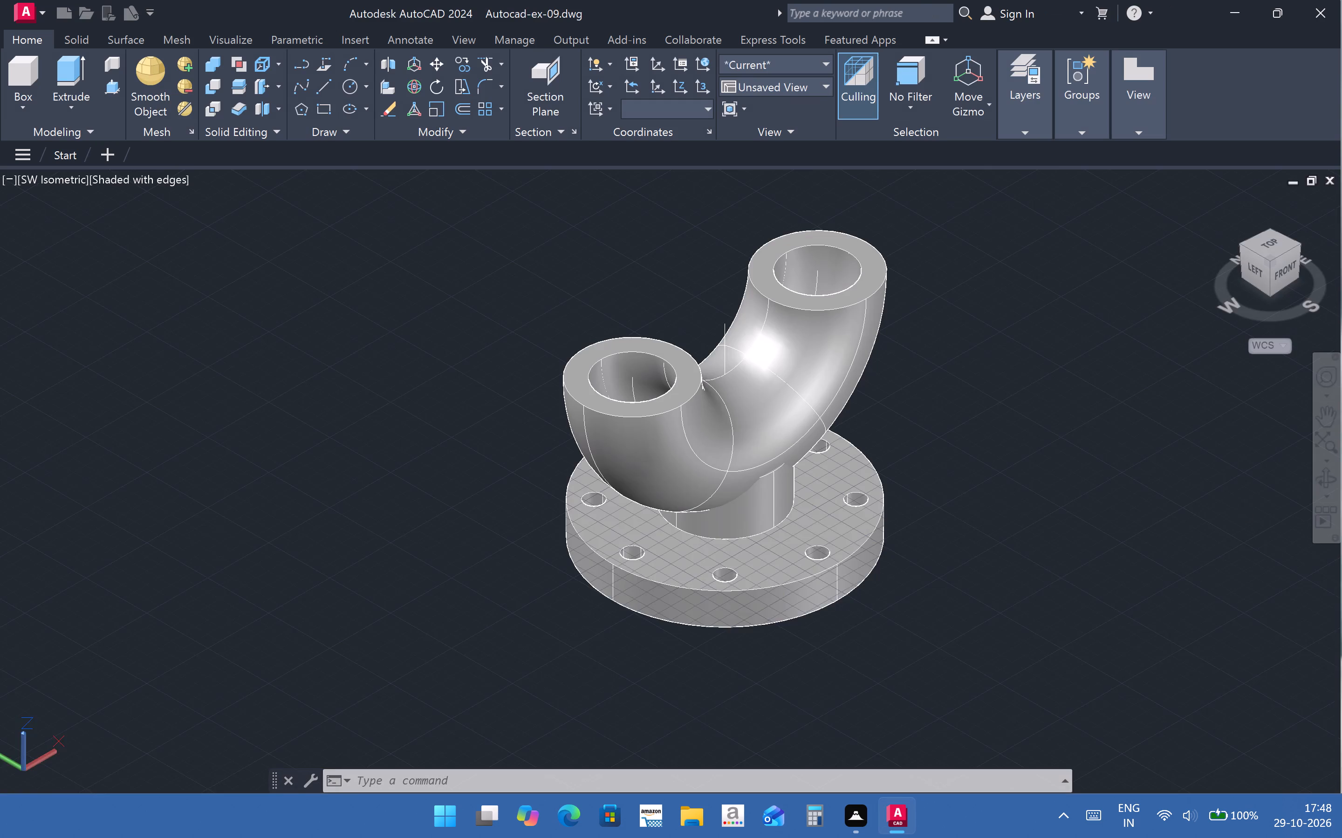
Draw a circle in the empty space beside the flanged pipe fitting.
scroll(775, 510, up, 2)
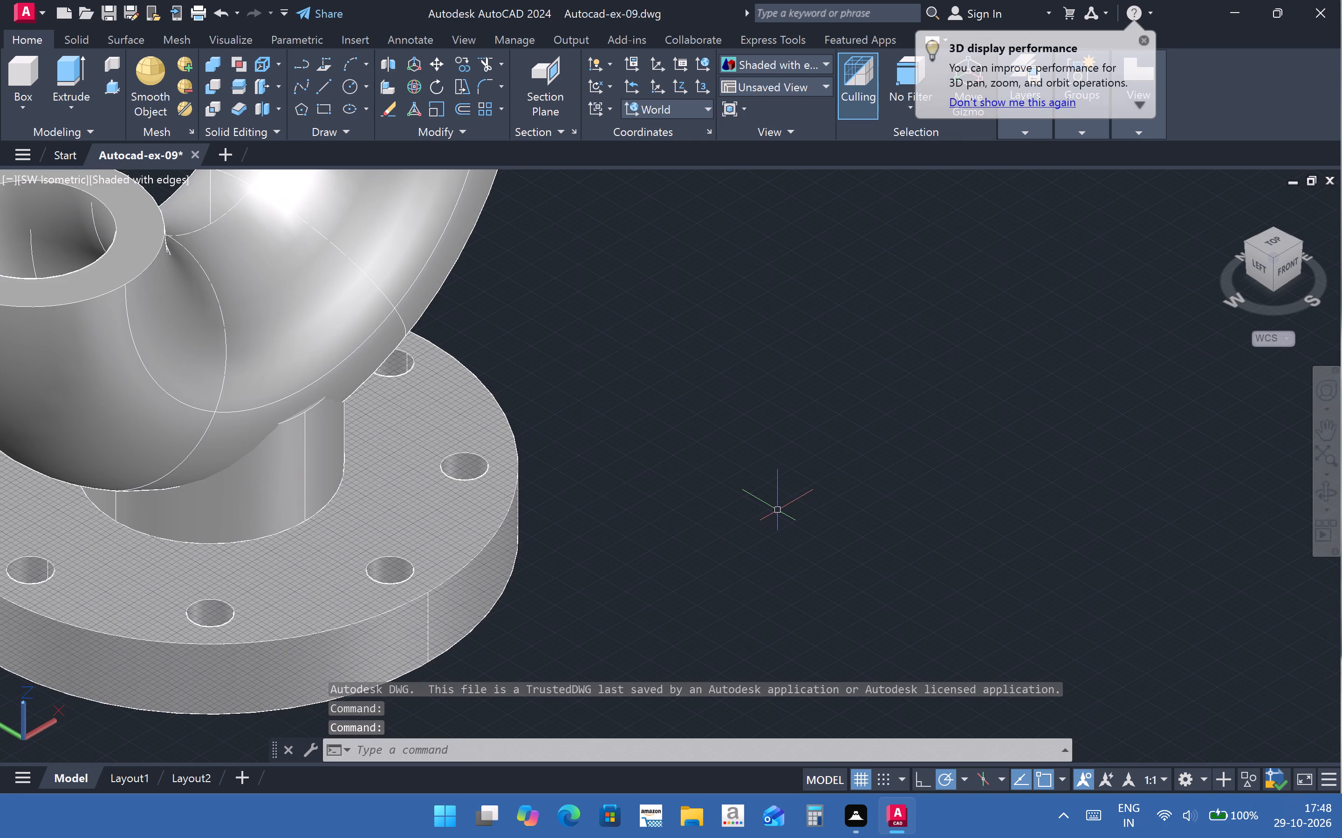
scroll(778, 510, down, 3)
middle_drag(778, 510, 752, 569)
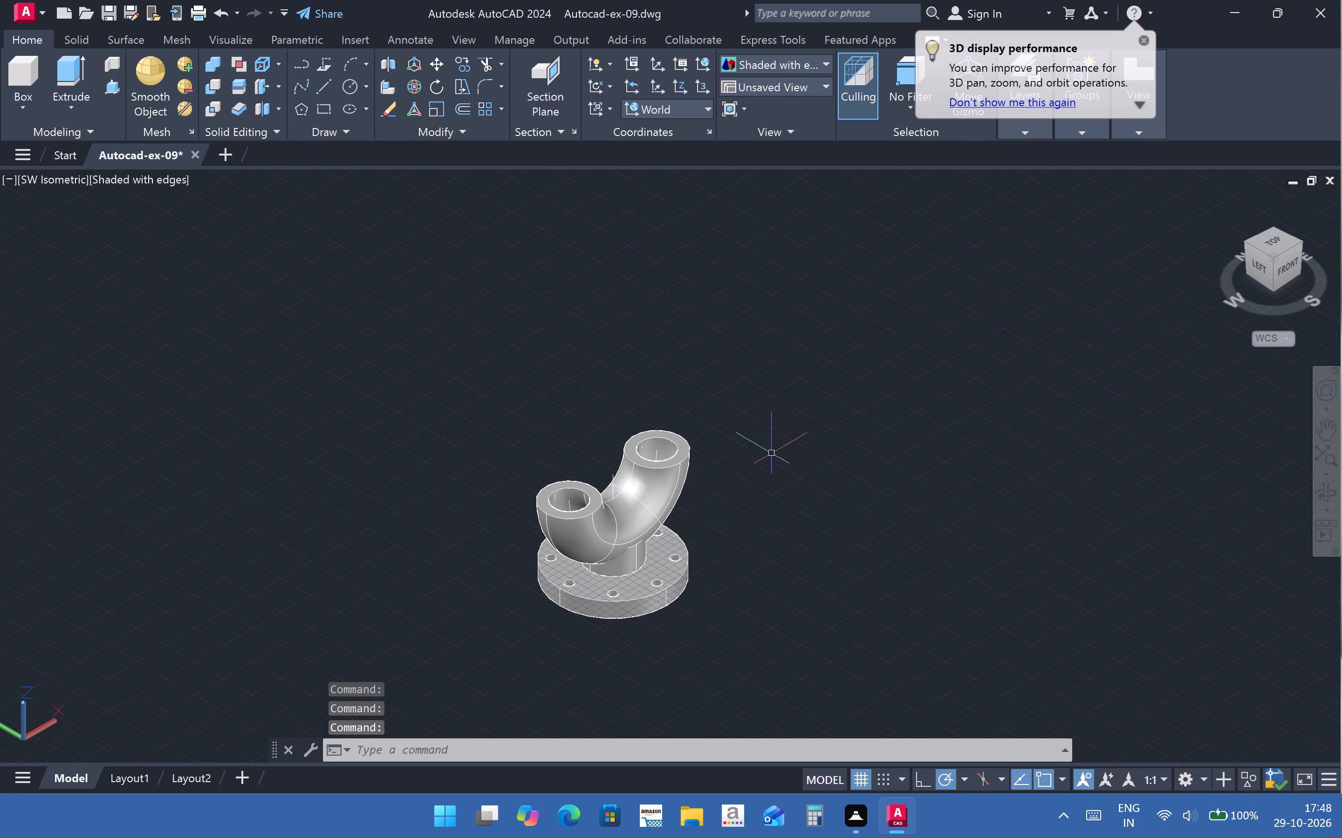
scroll(716, 618, down, 2)
scroll(705, 616, up, 4)
middle_drag(698, 613, 690, 585)
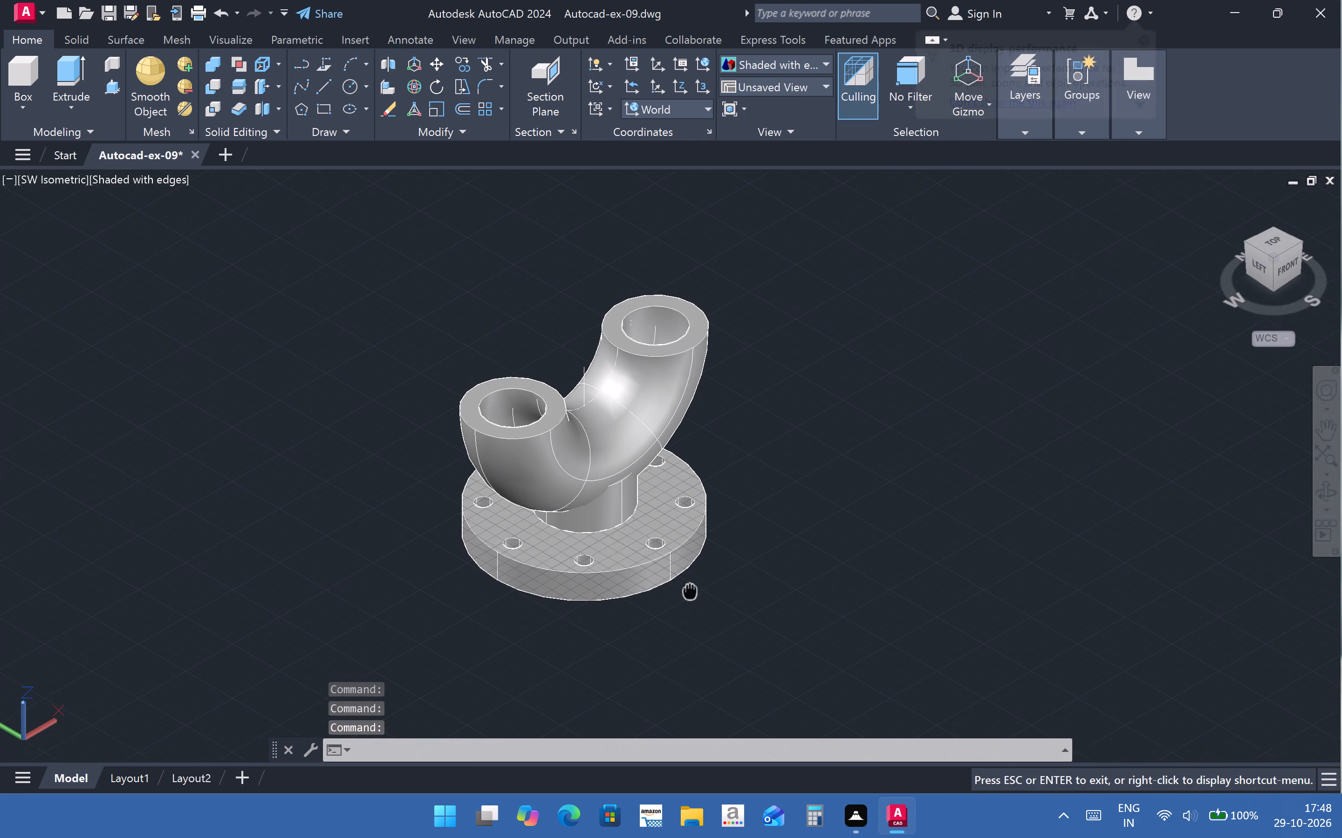
middle_drag(690, 585, 690, 582)
click(349, 87)
click(921, 387)
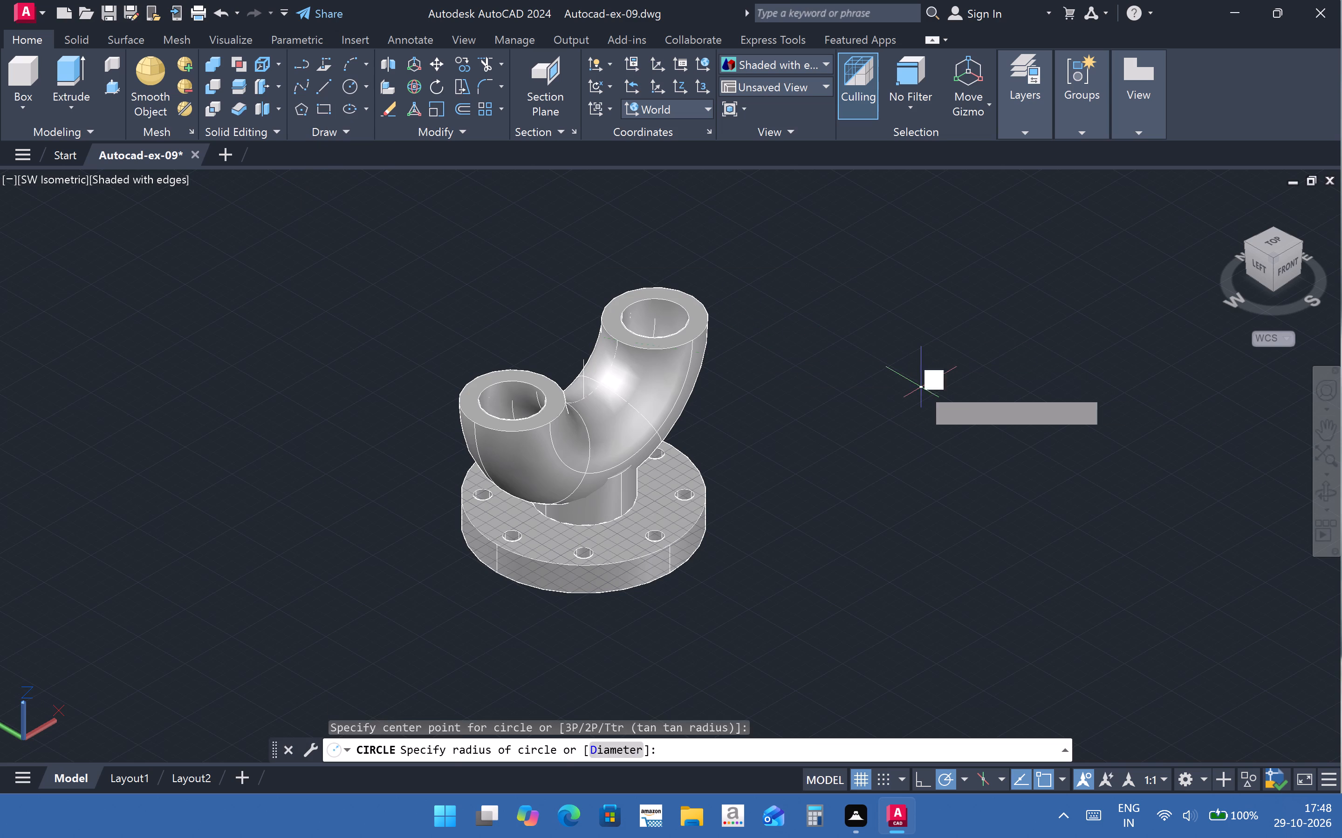
click(938, 319)
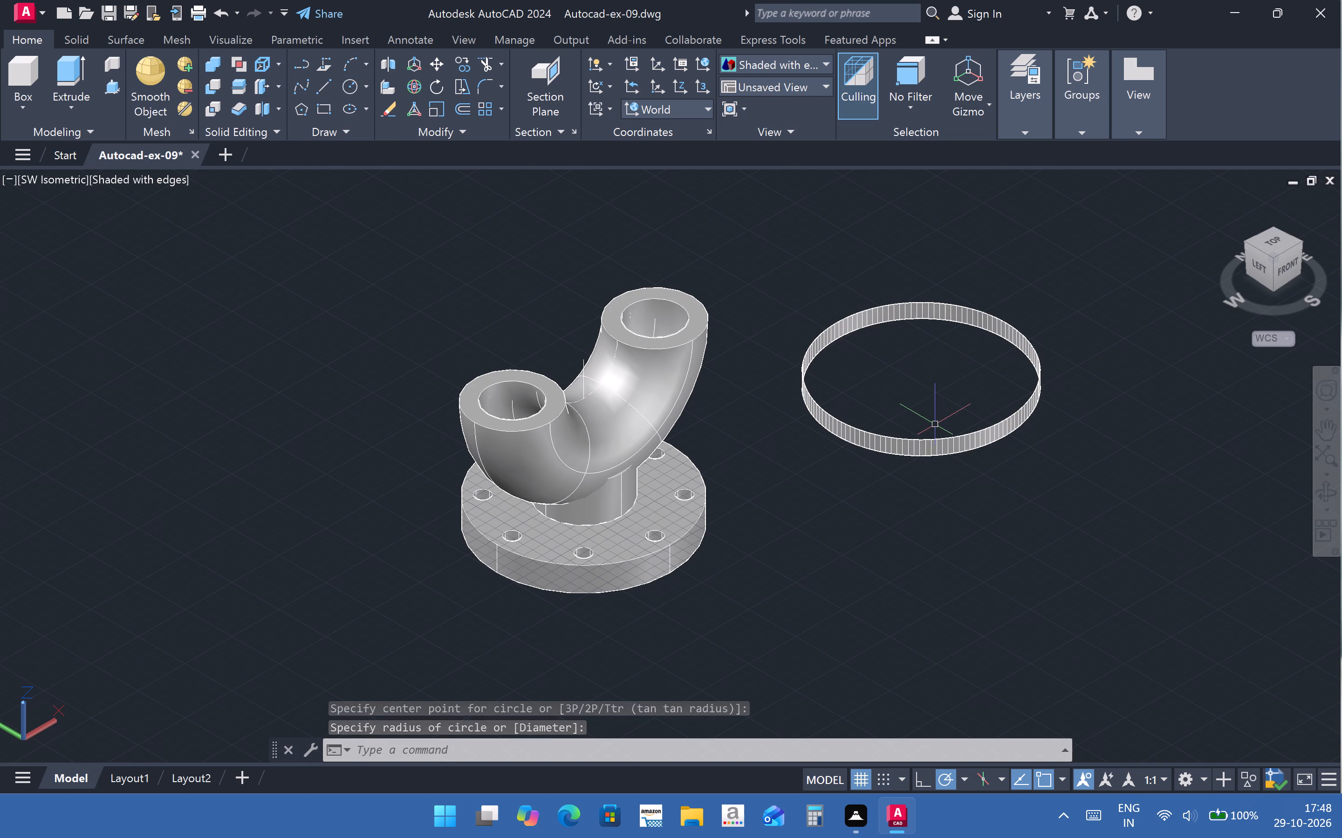
Reposition the circle by its upper and lower centre grips, shifting it along Z and finally sideways away from the pipe fitting.
click(946, 453)
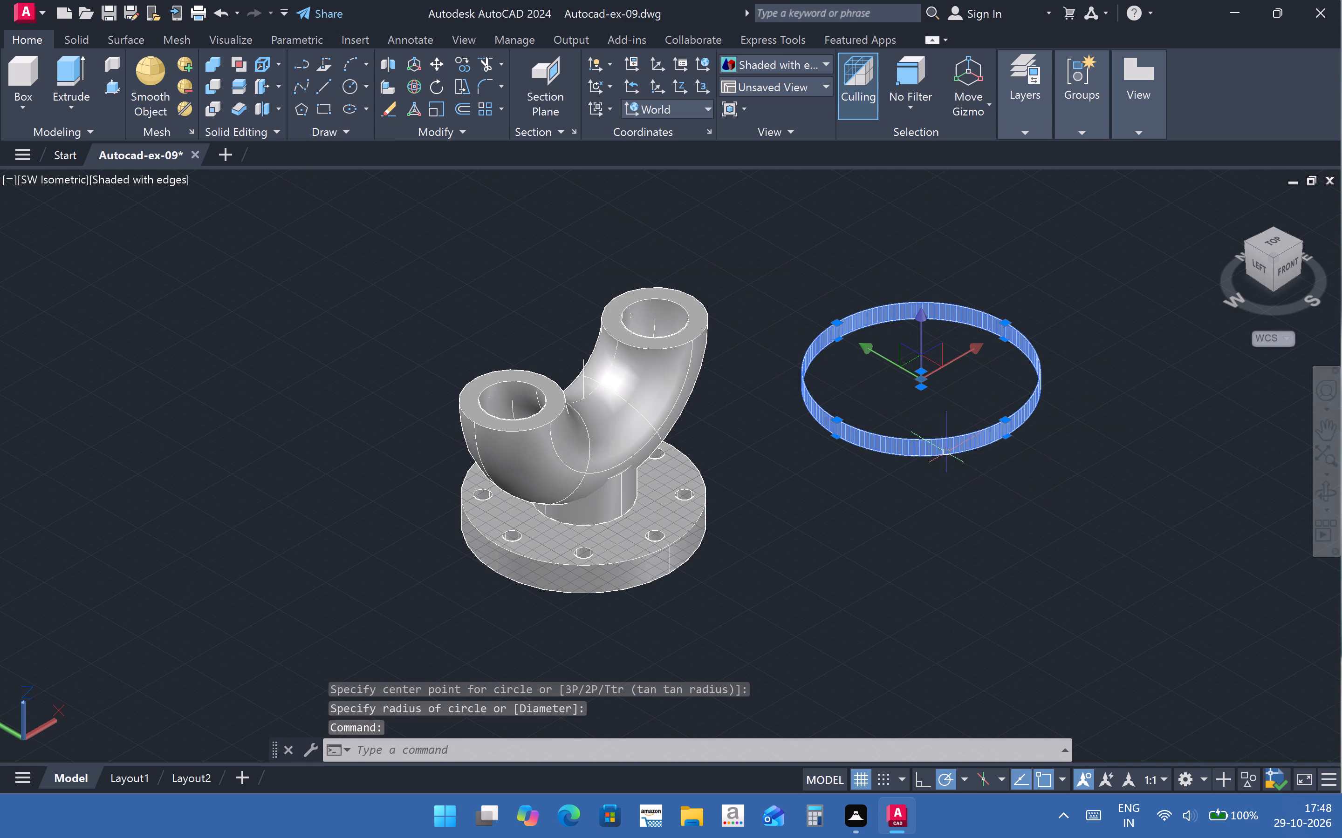
scroll(944, 348, up, 4)
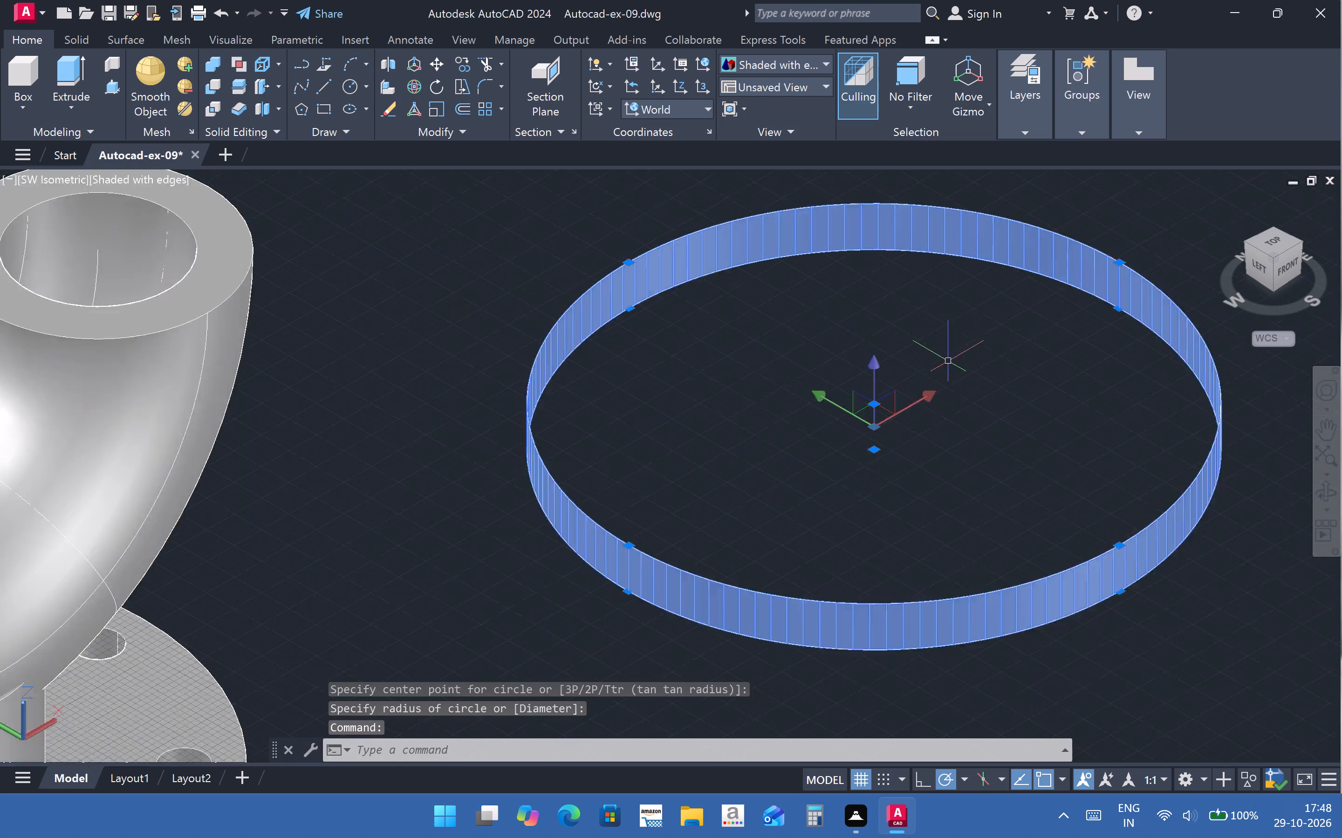
drag(842, 422, 844, 491)
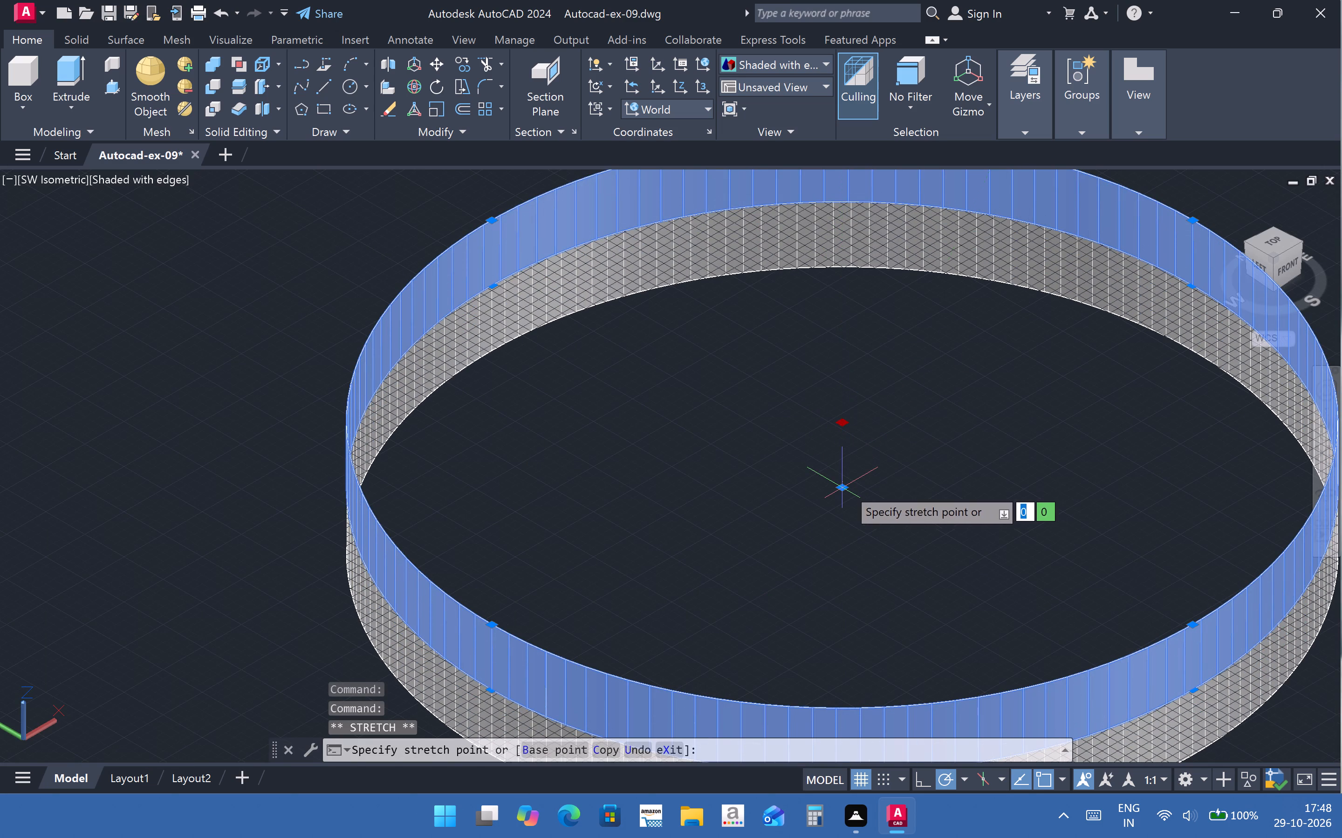
drag(846, 480, 845, 434)
drag(849, 478, 850, 496)
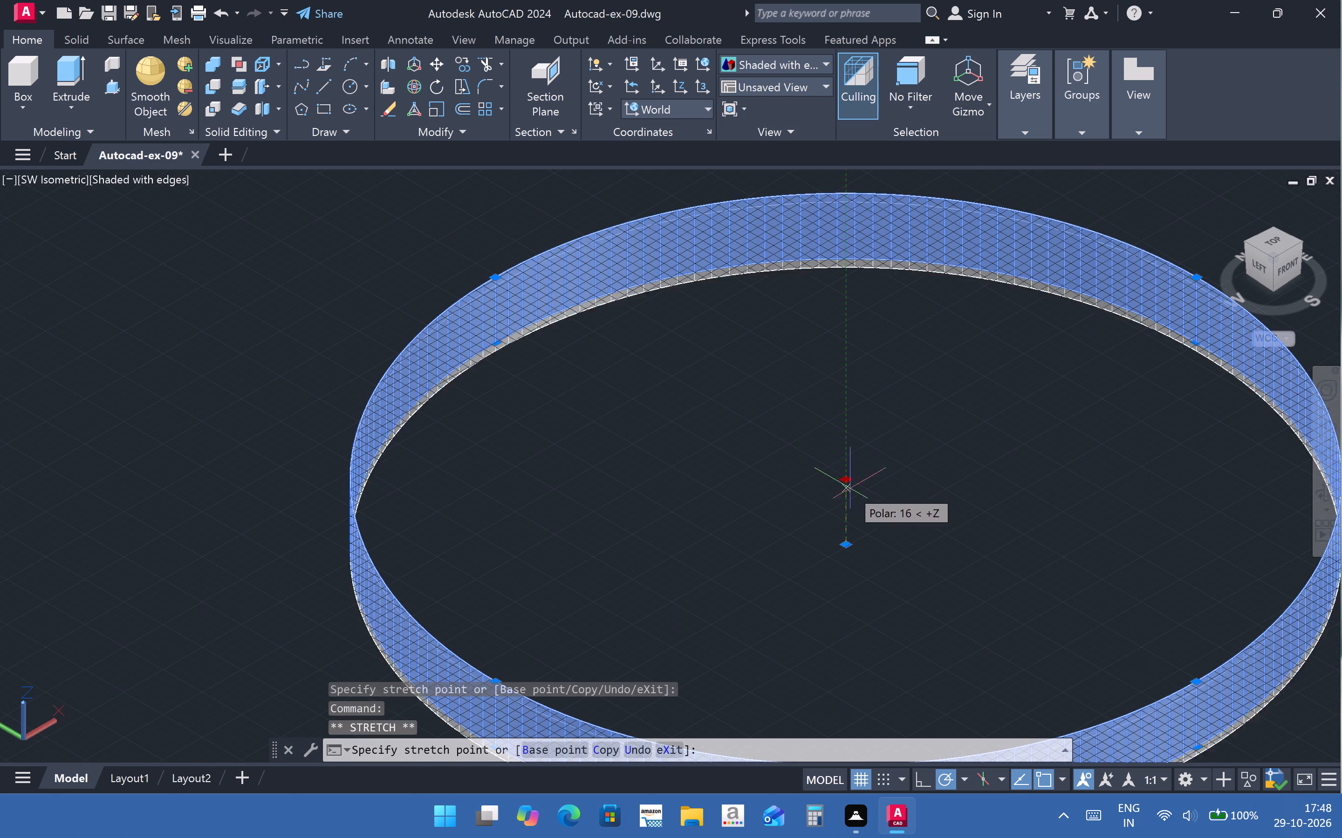
drag(850, 496, 851, 548)
click(851, 548)
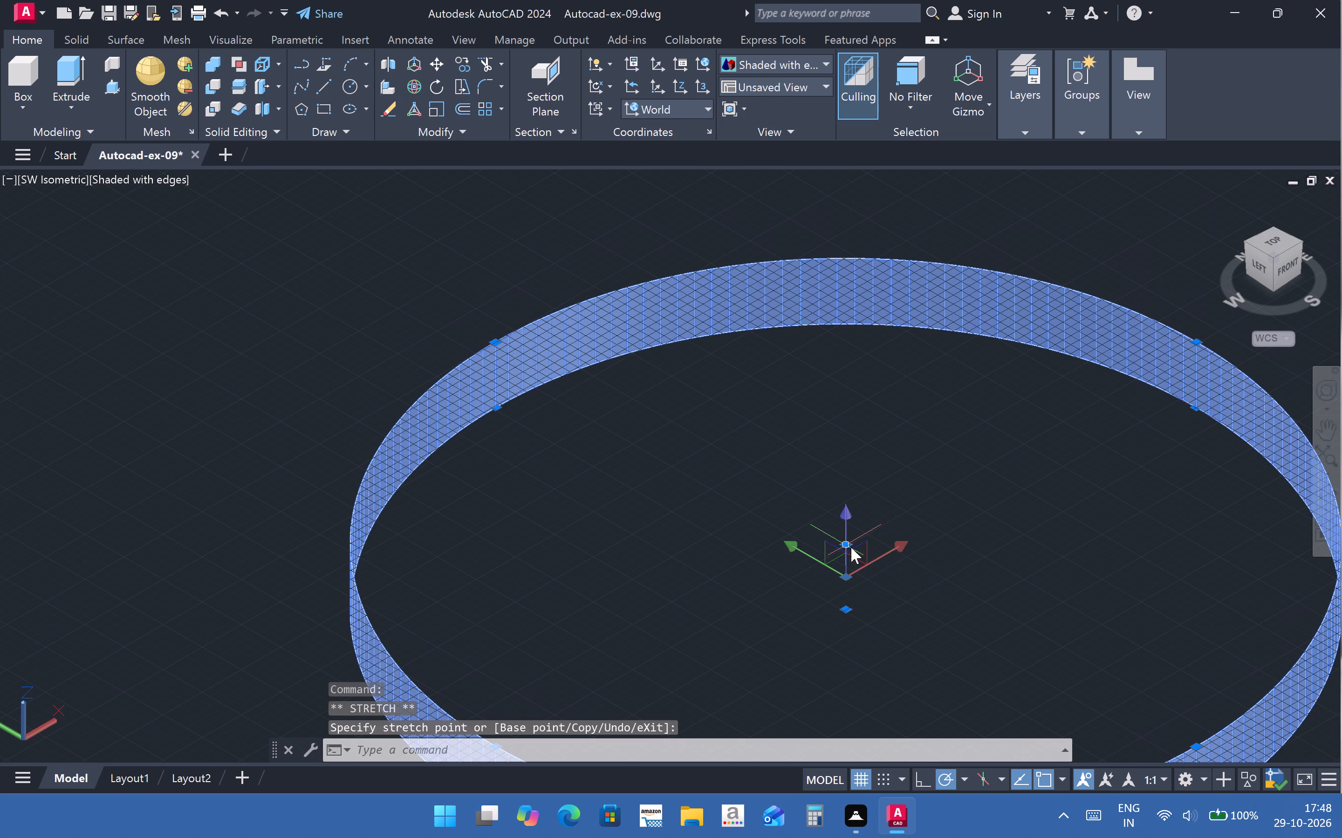
drag(851, 547, 848, 598)
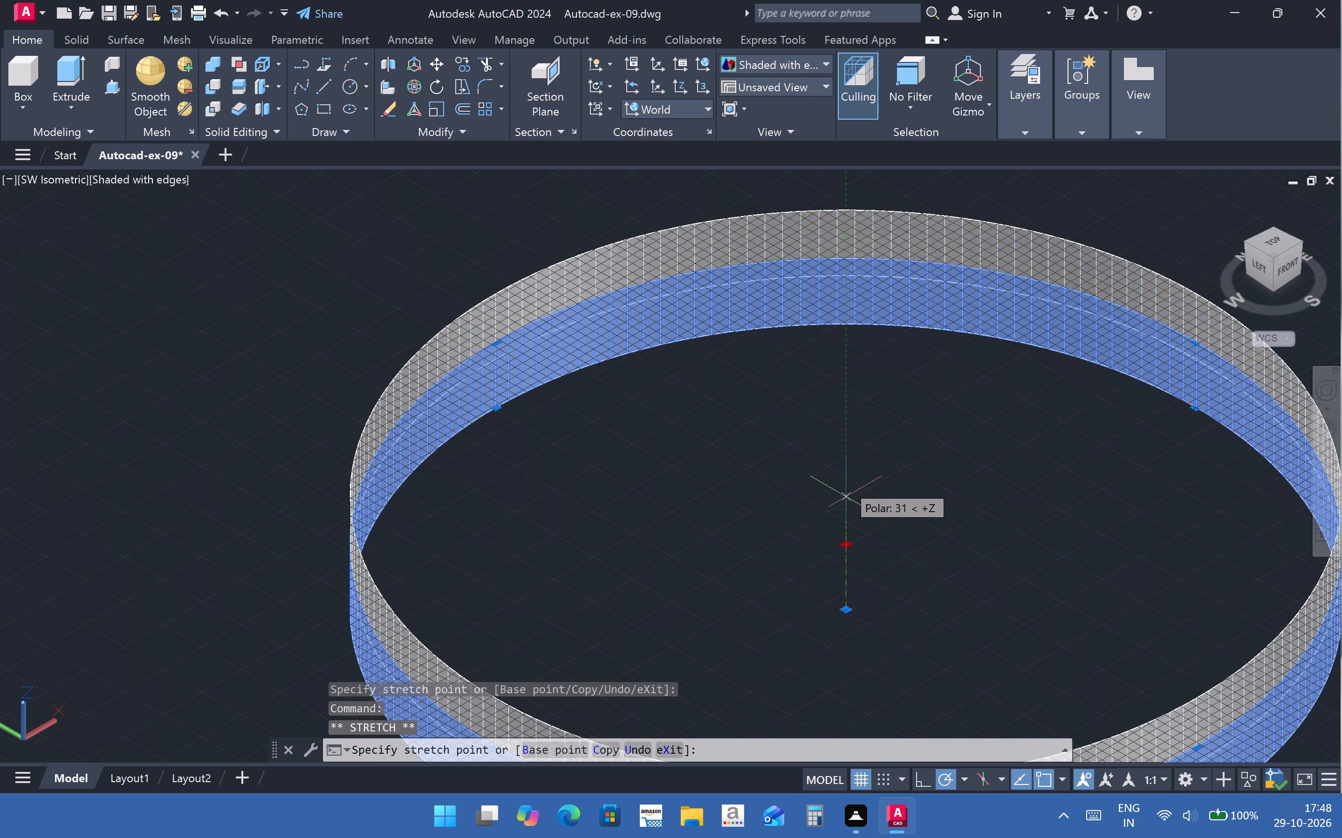
click(846, 479)
click(848, 547)
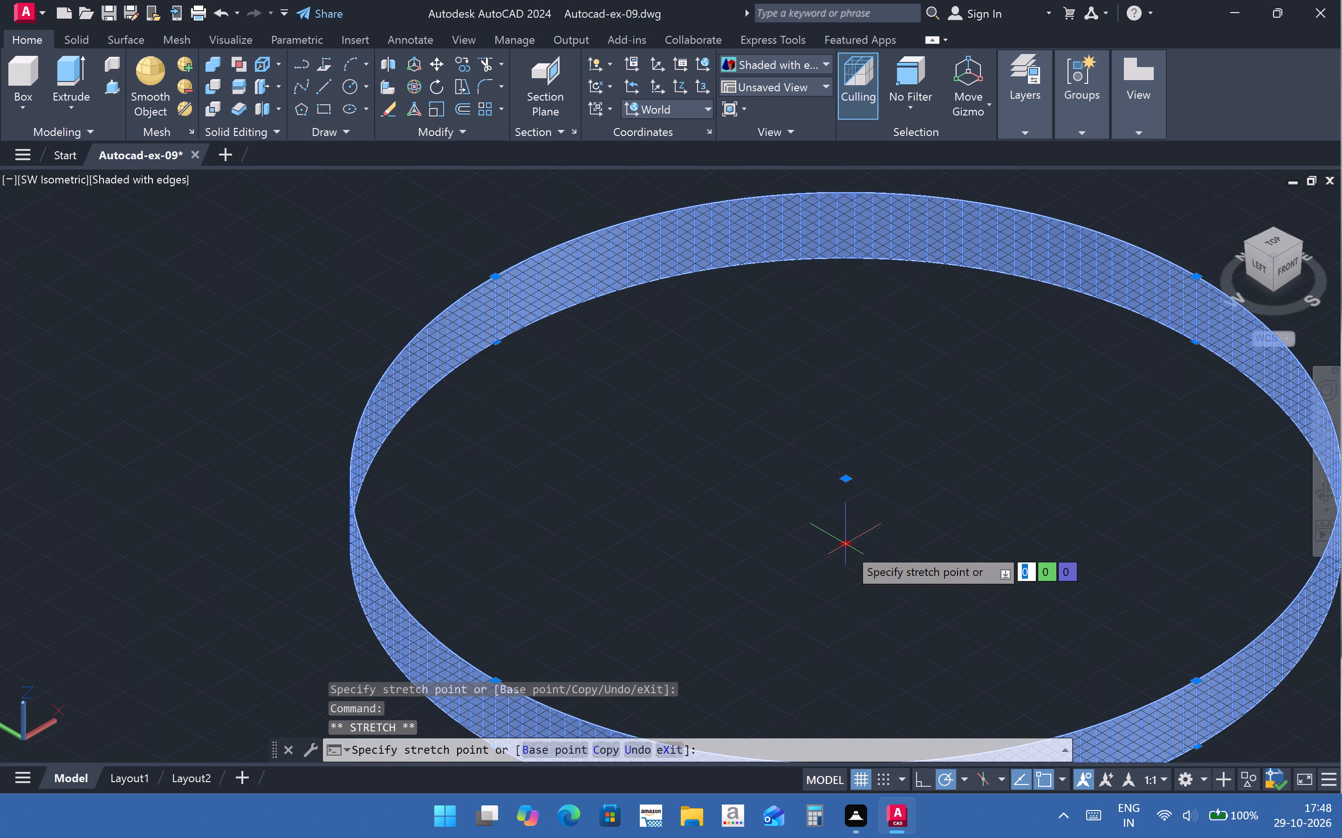
click(982, 564)
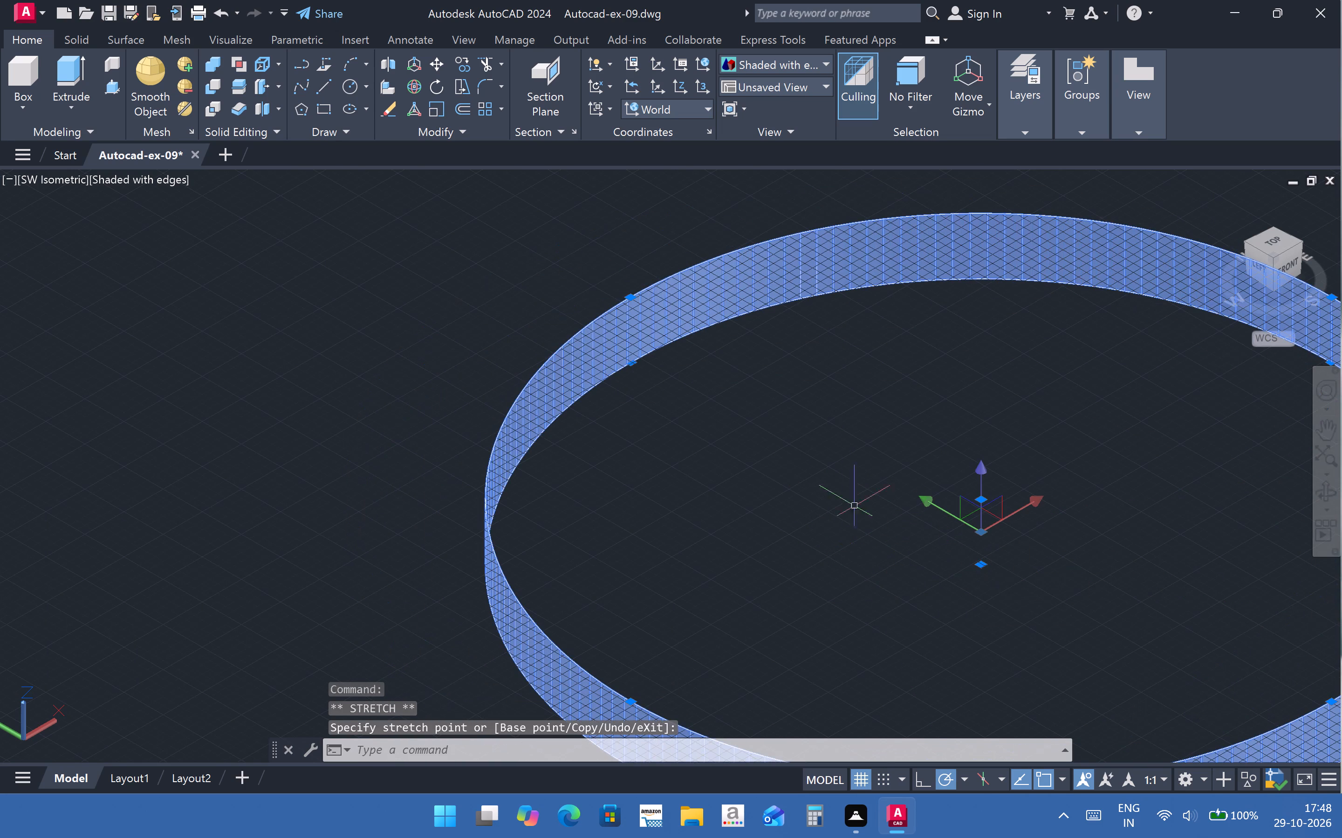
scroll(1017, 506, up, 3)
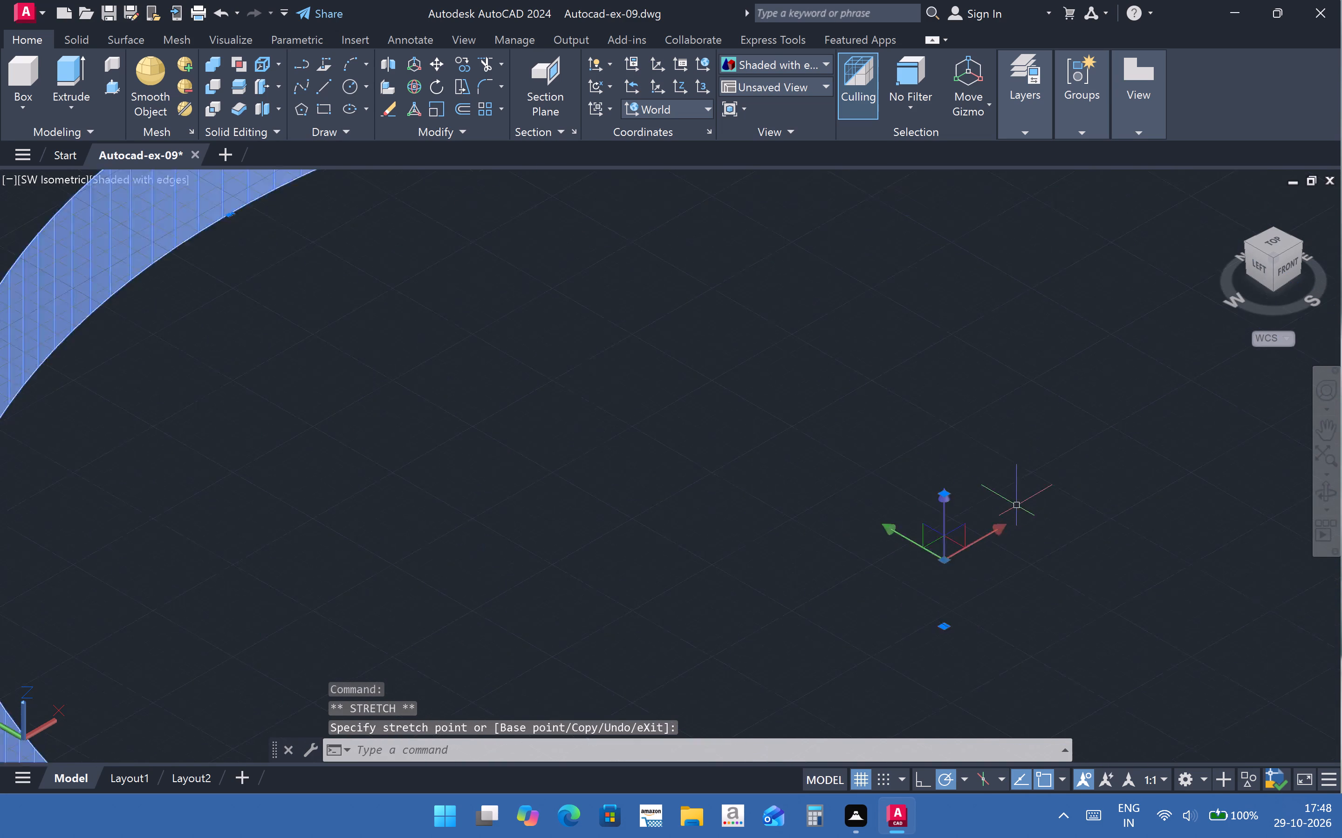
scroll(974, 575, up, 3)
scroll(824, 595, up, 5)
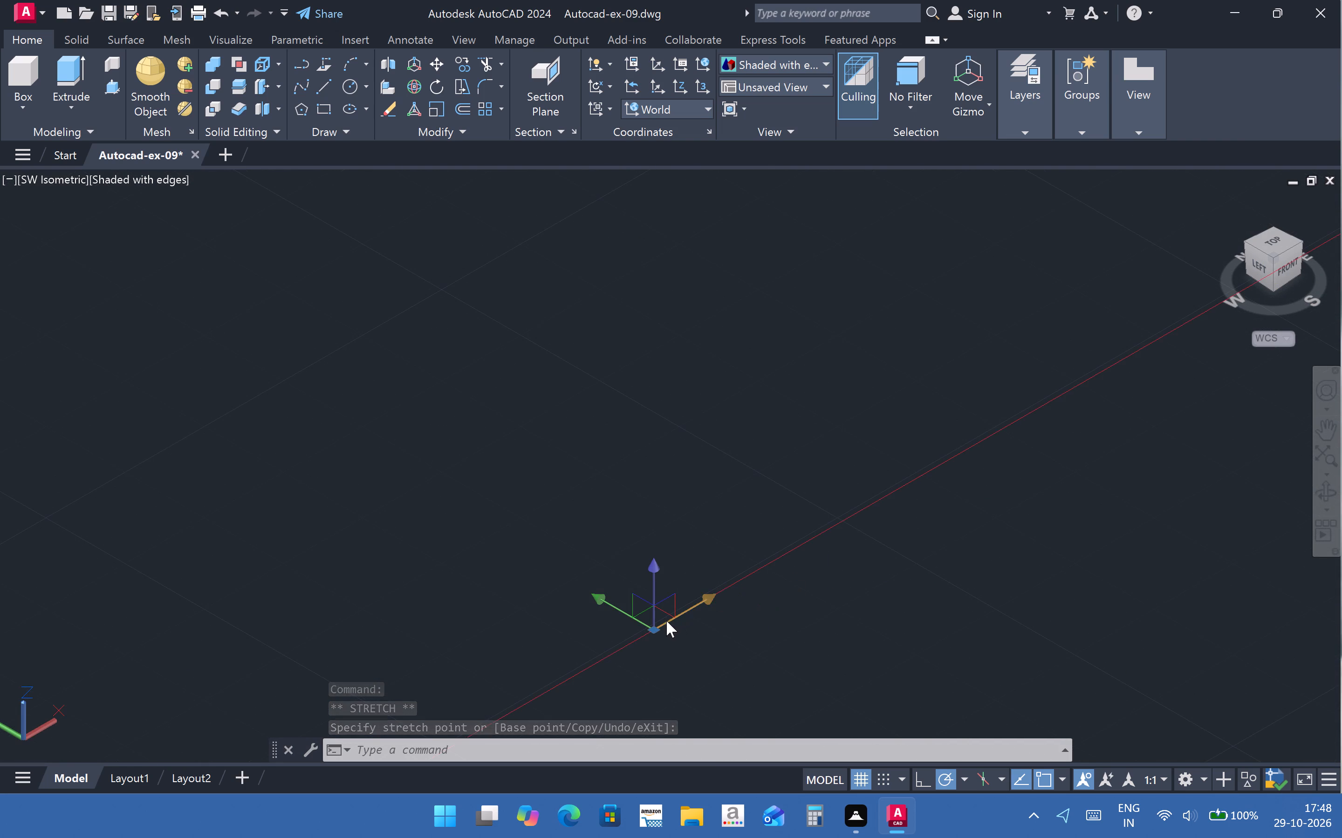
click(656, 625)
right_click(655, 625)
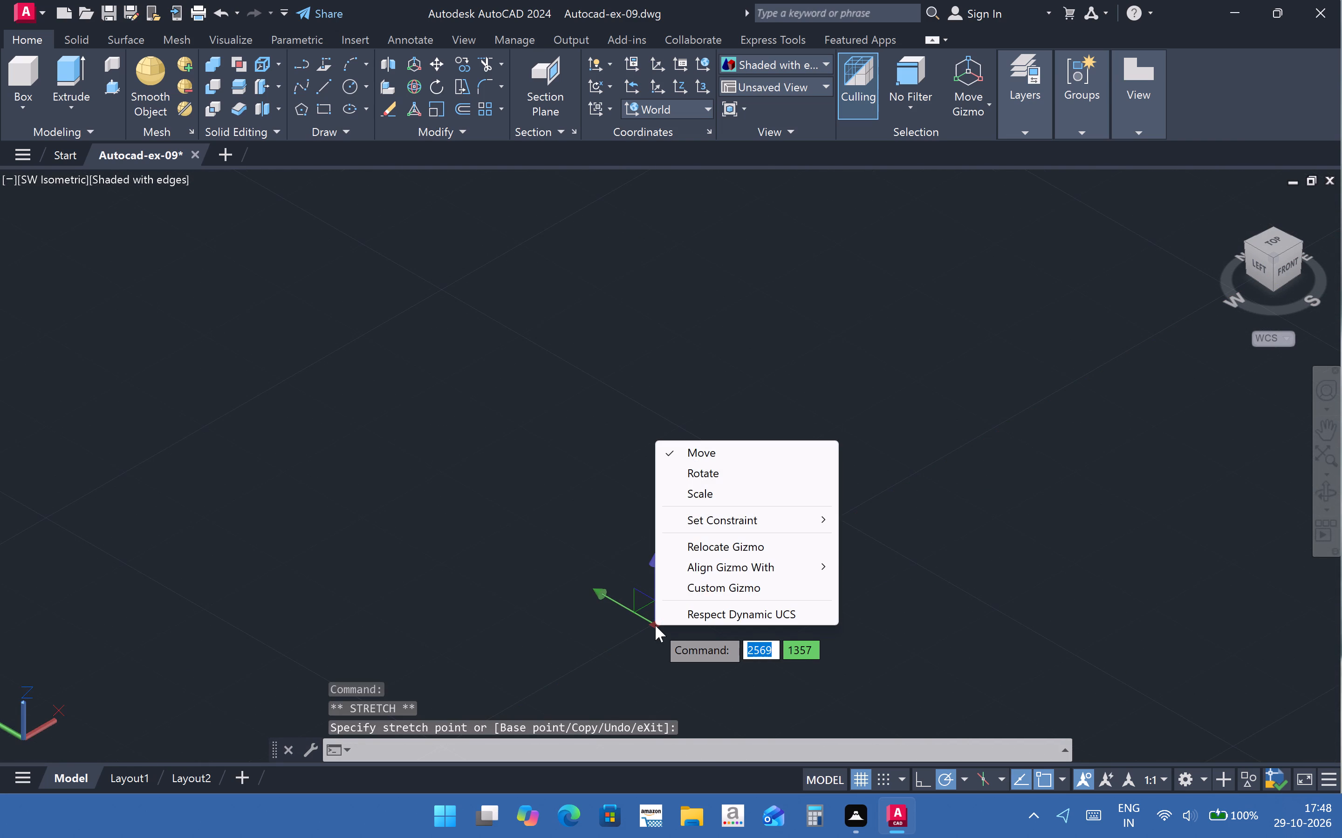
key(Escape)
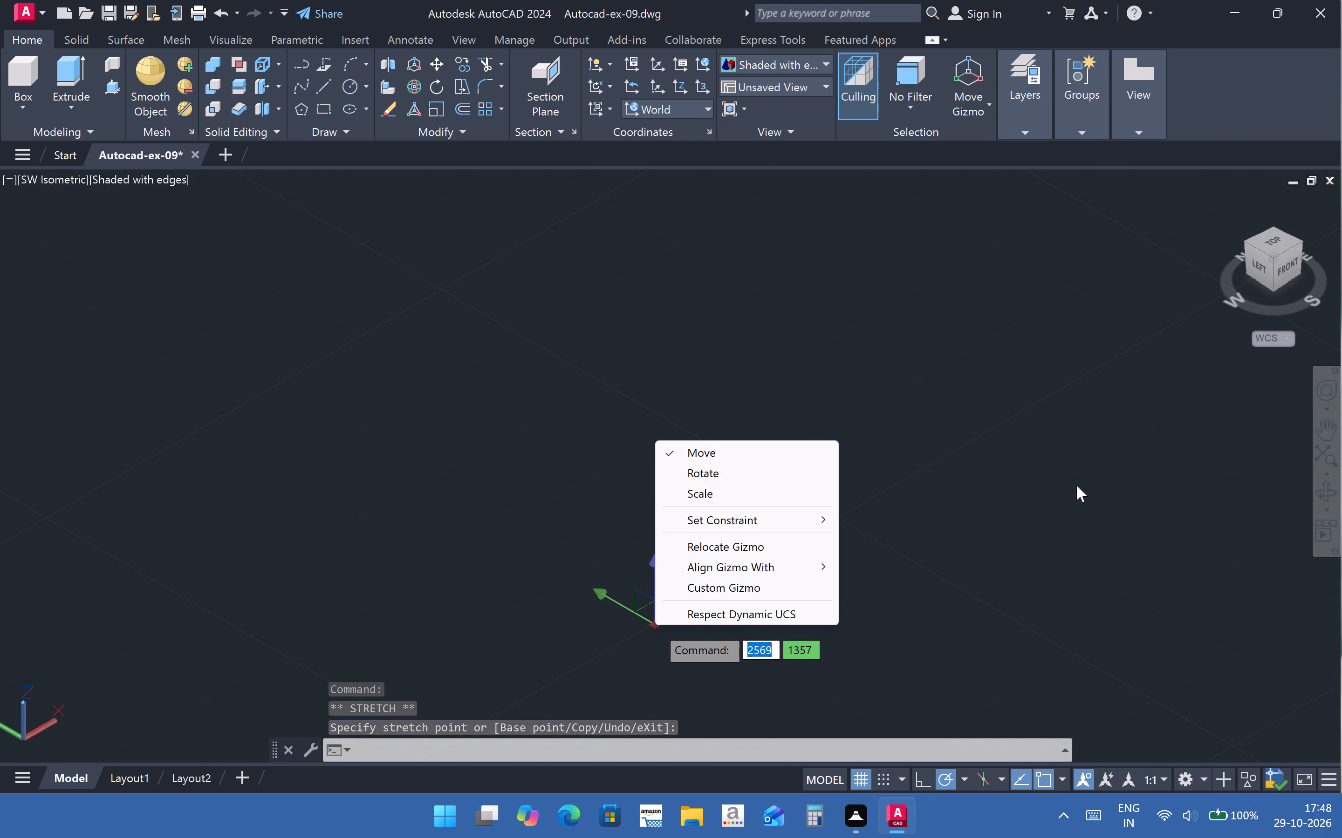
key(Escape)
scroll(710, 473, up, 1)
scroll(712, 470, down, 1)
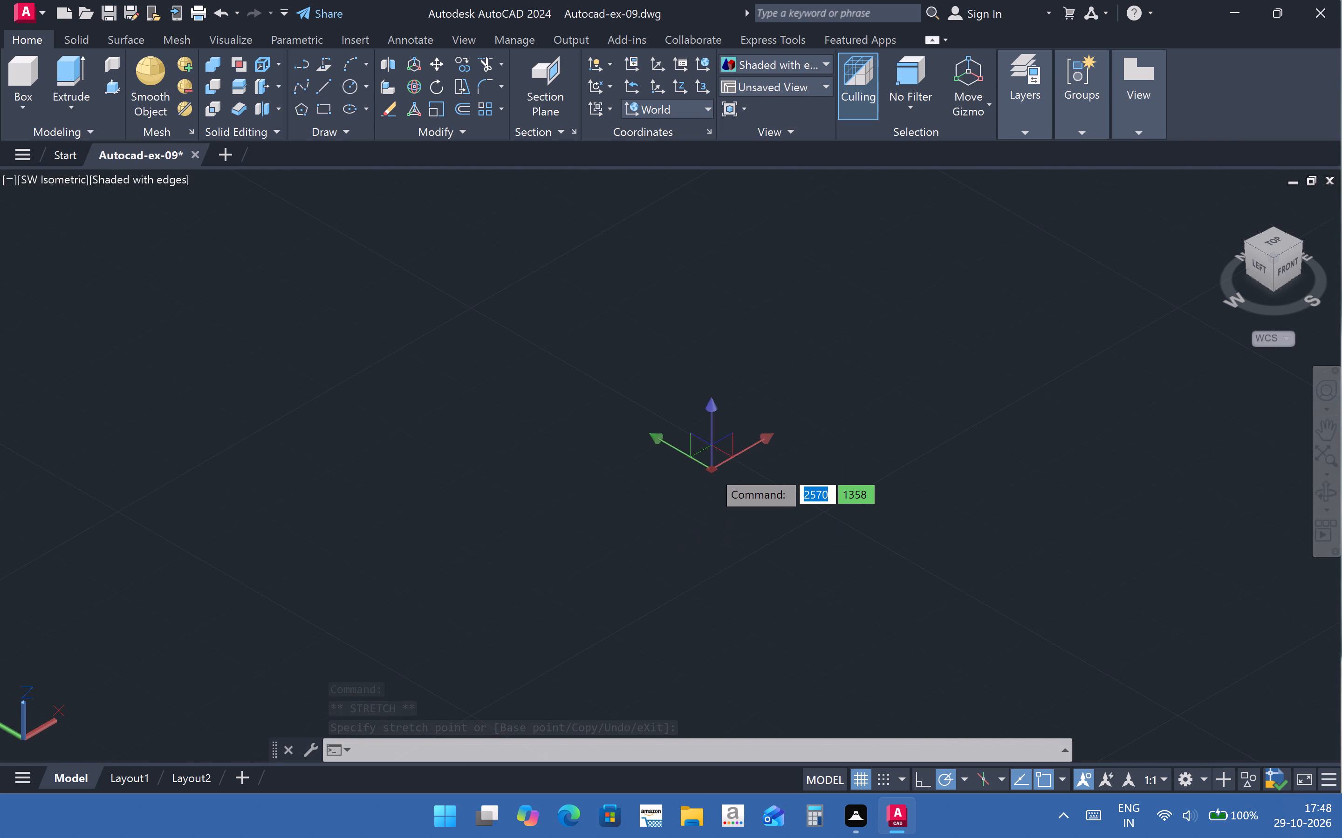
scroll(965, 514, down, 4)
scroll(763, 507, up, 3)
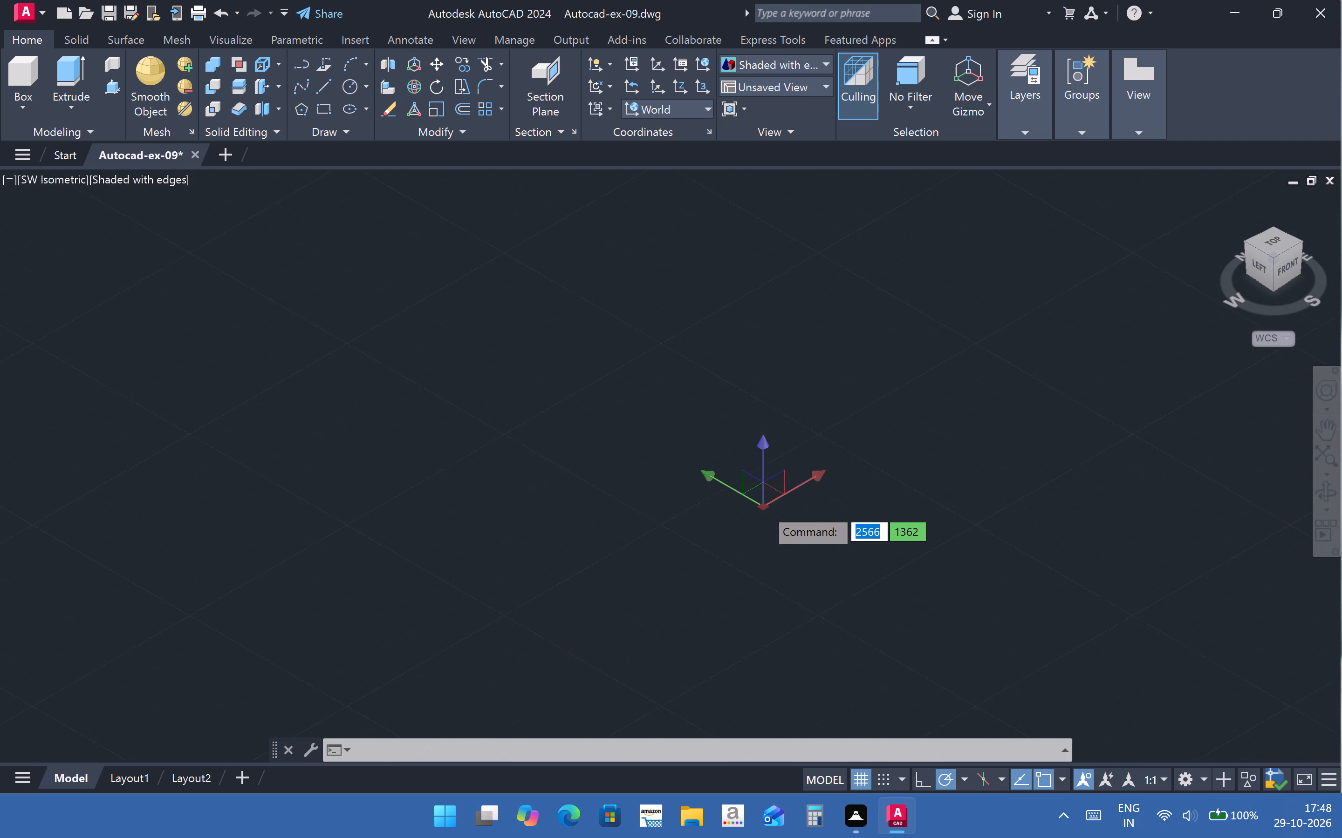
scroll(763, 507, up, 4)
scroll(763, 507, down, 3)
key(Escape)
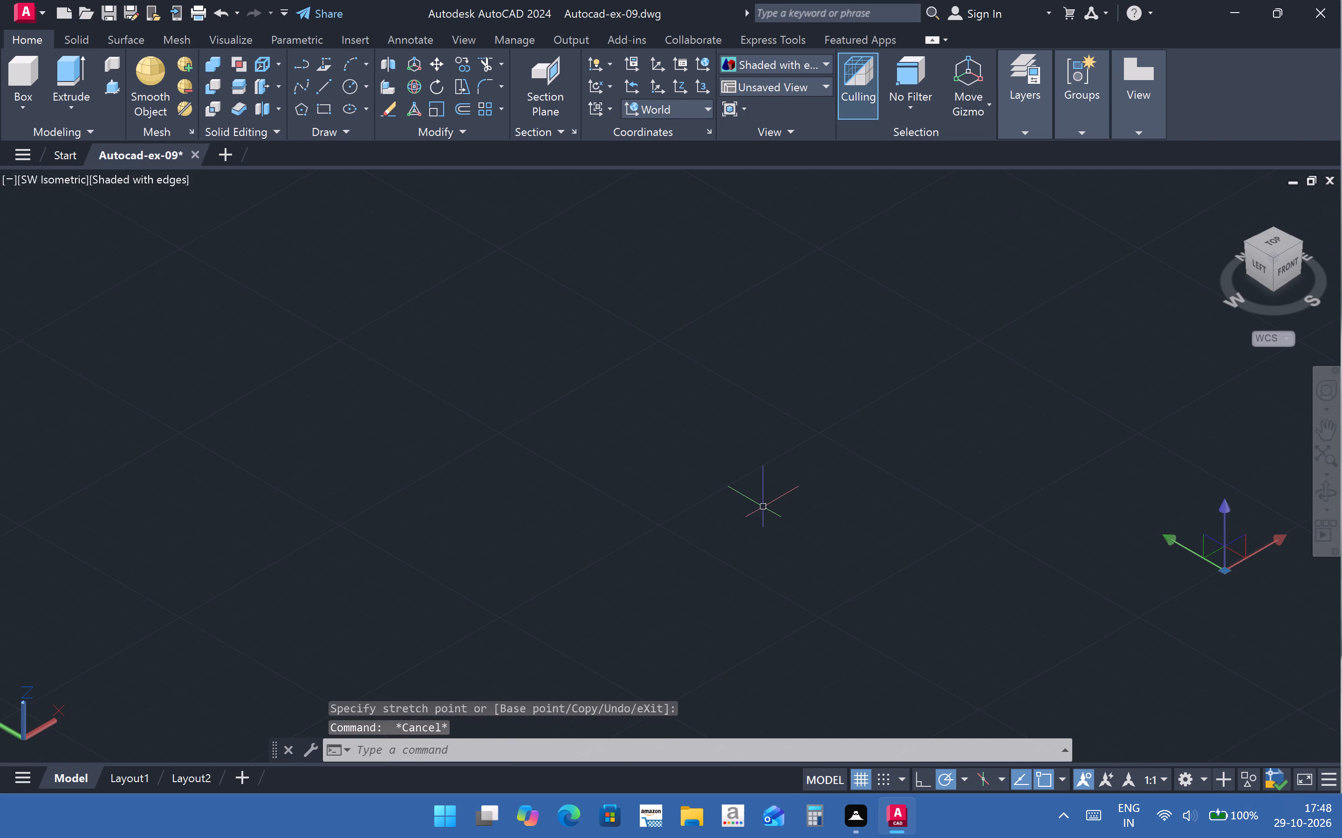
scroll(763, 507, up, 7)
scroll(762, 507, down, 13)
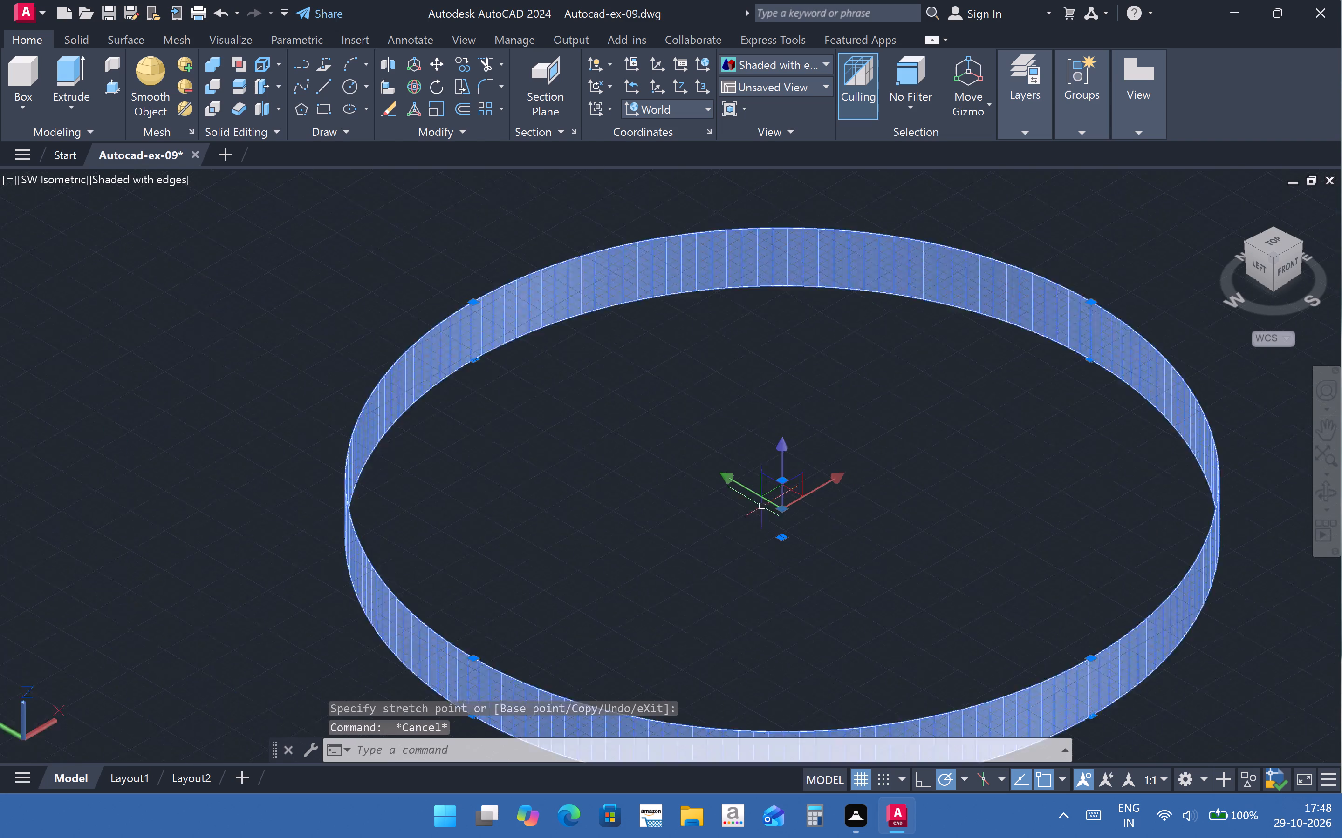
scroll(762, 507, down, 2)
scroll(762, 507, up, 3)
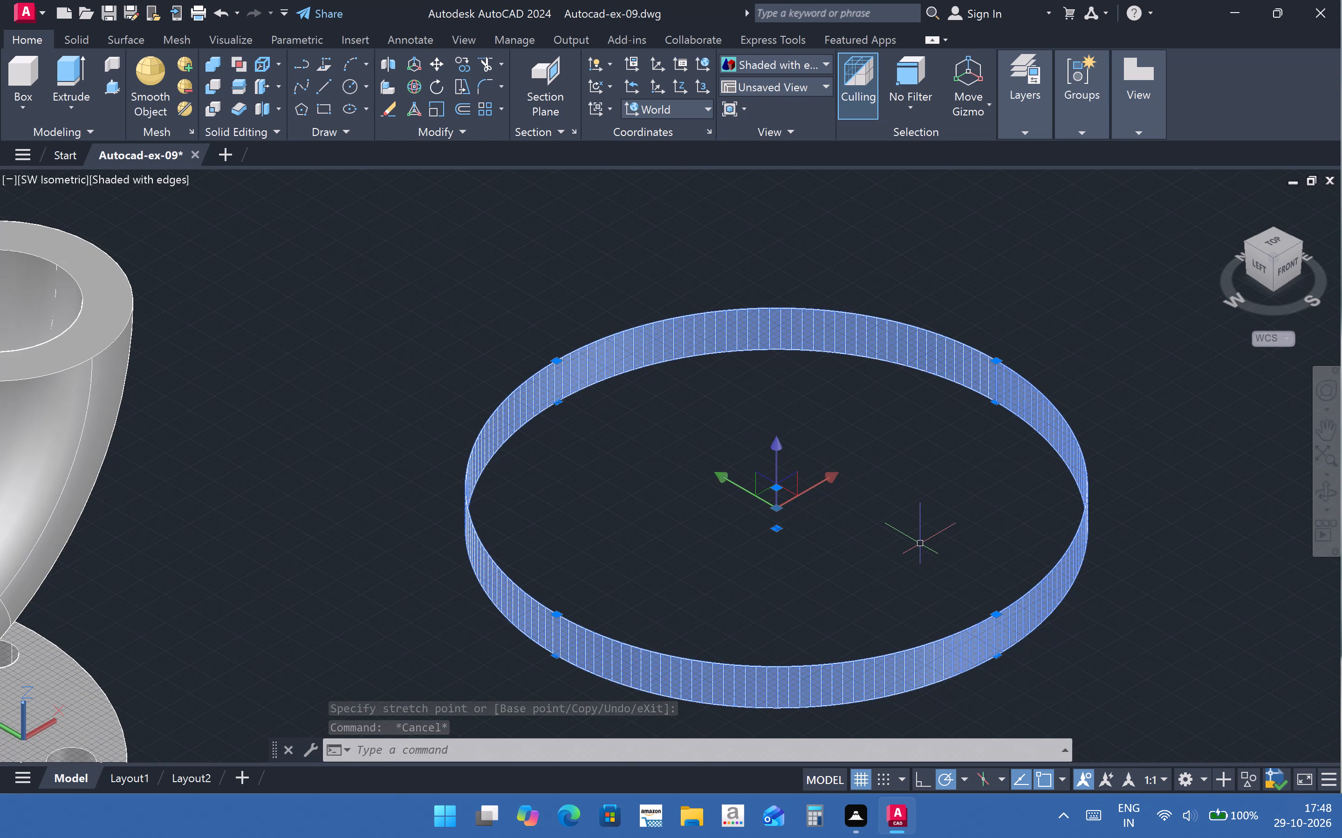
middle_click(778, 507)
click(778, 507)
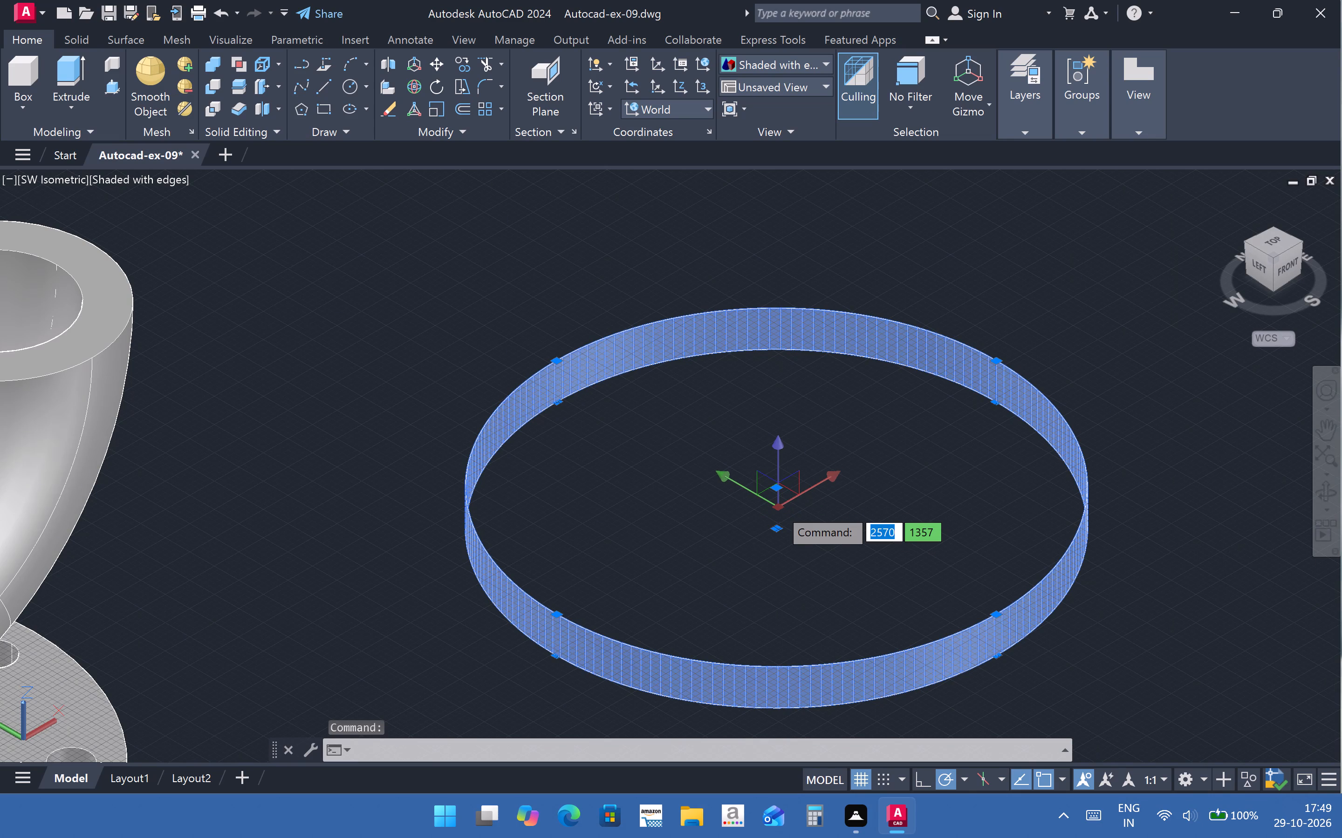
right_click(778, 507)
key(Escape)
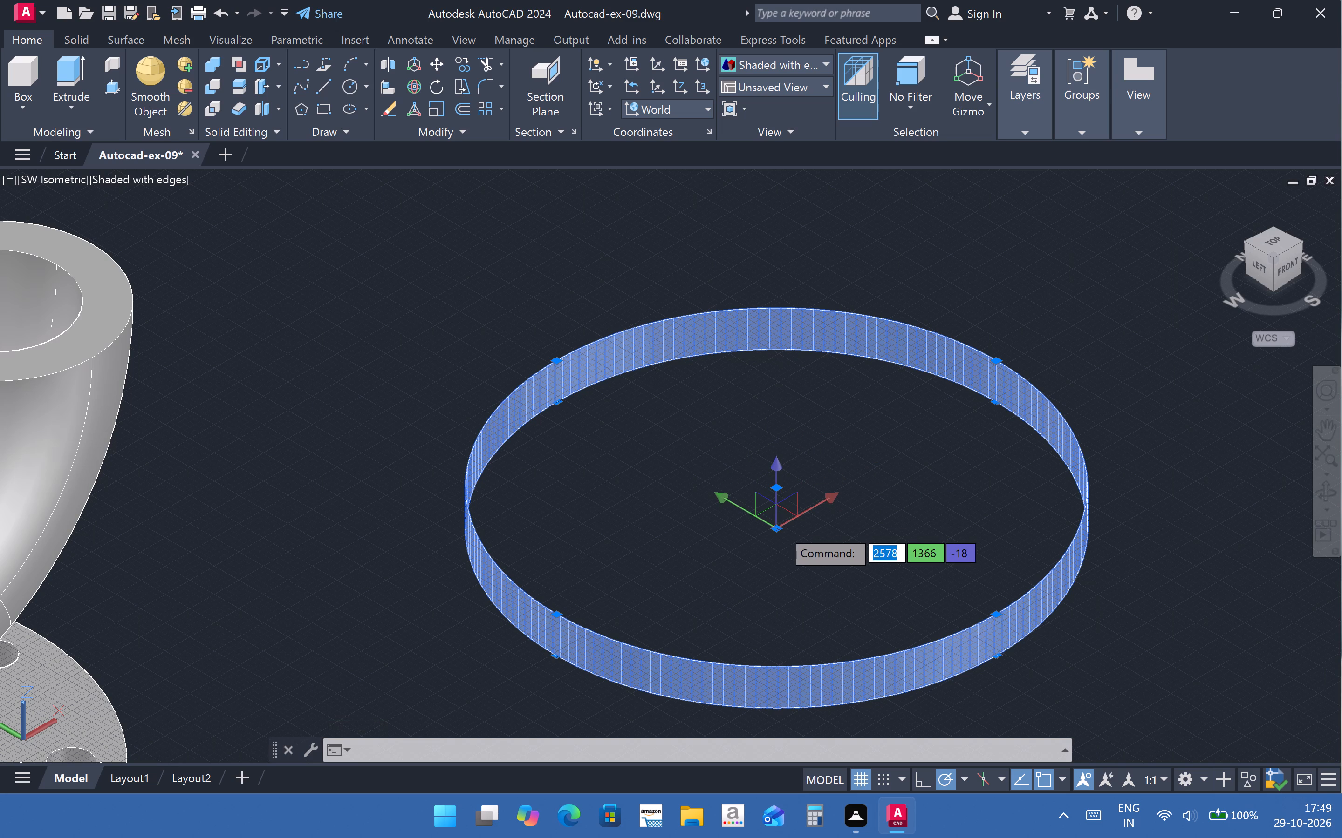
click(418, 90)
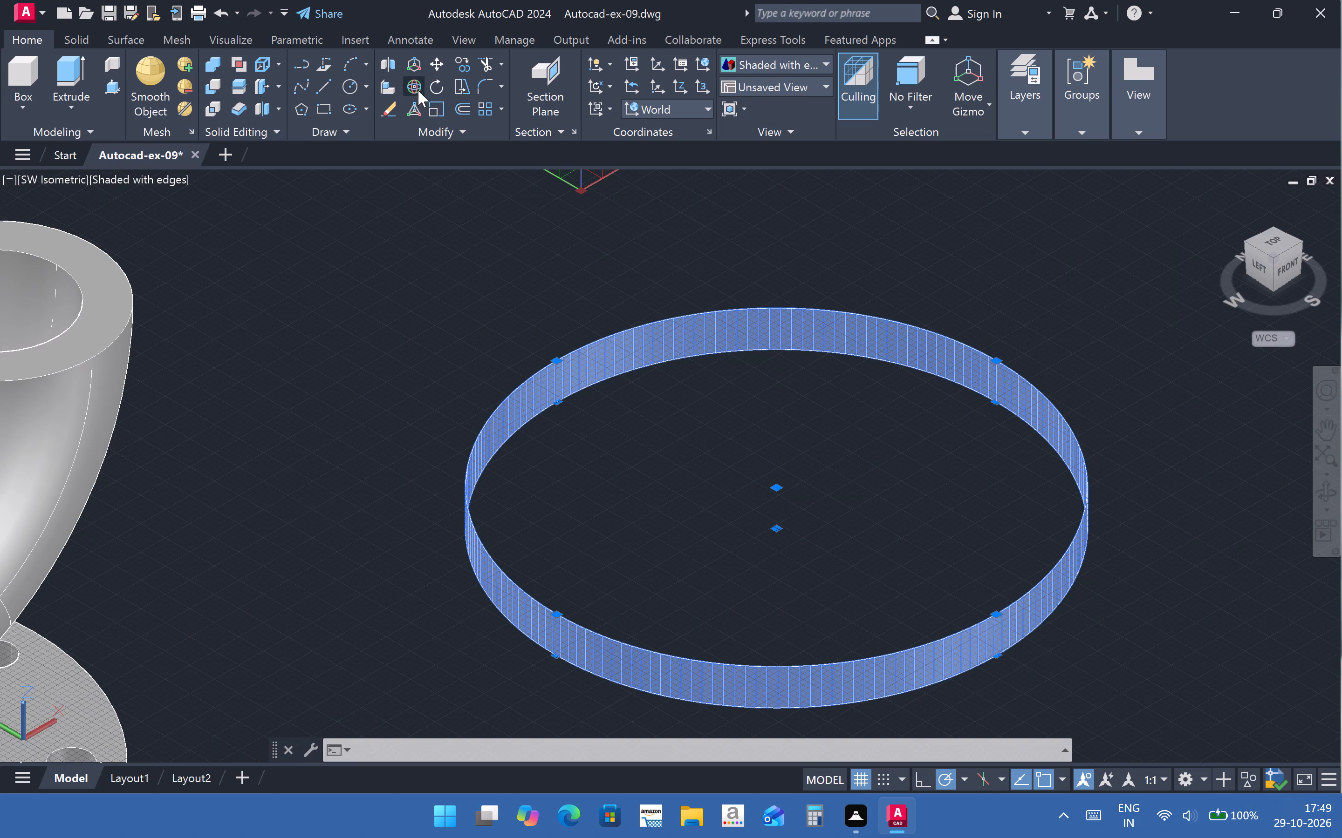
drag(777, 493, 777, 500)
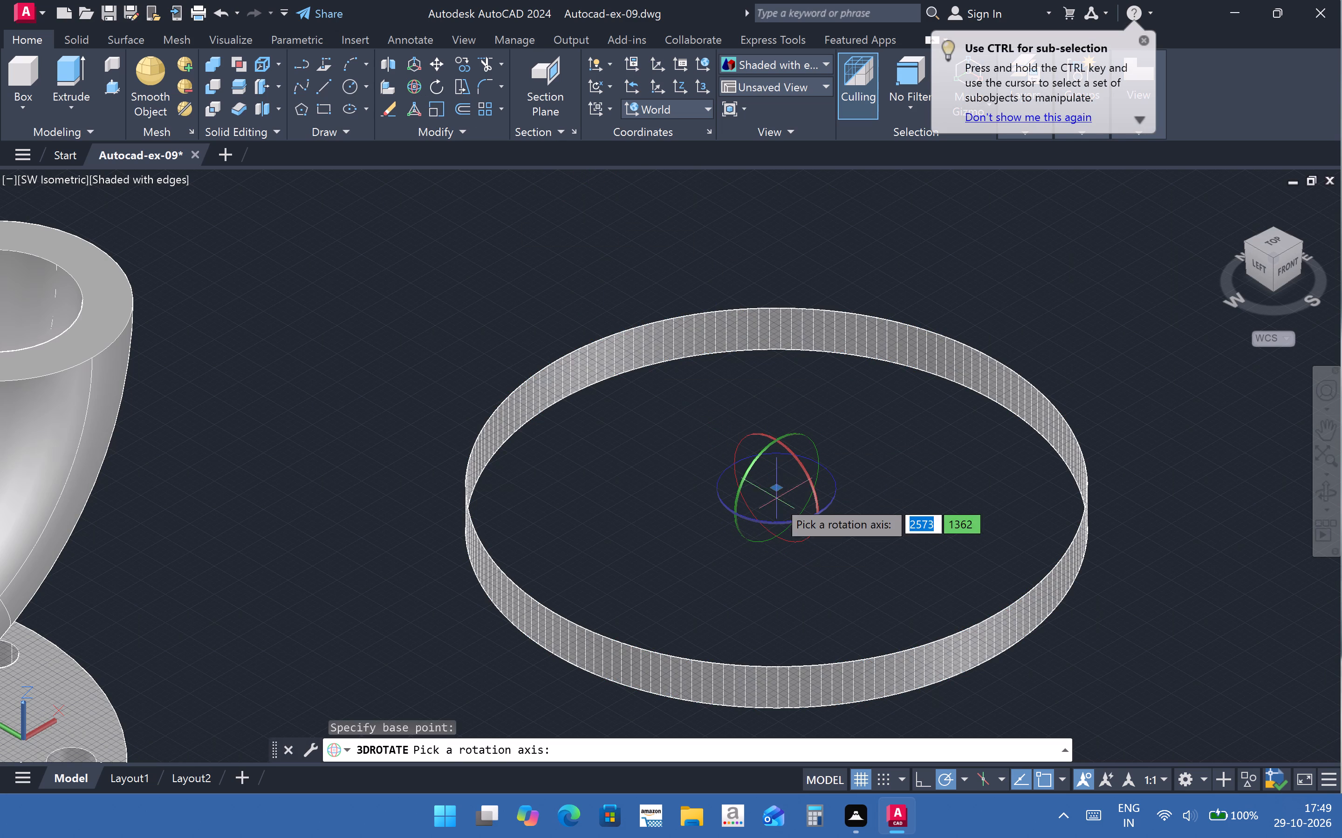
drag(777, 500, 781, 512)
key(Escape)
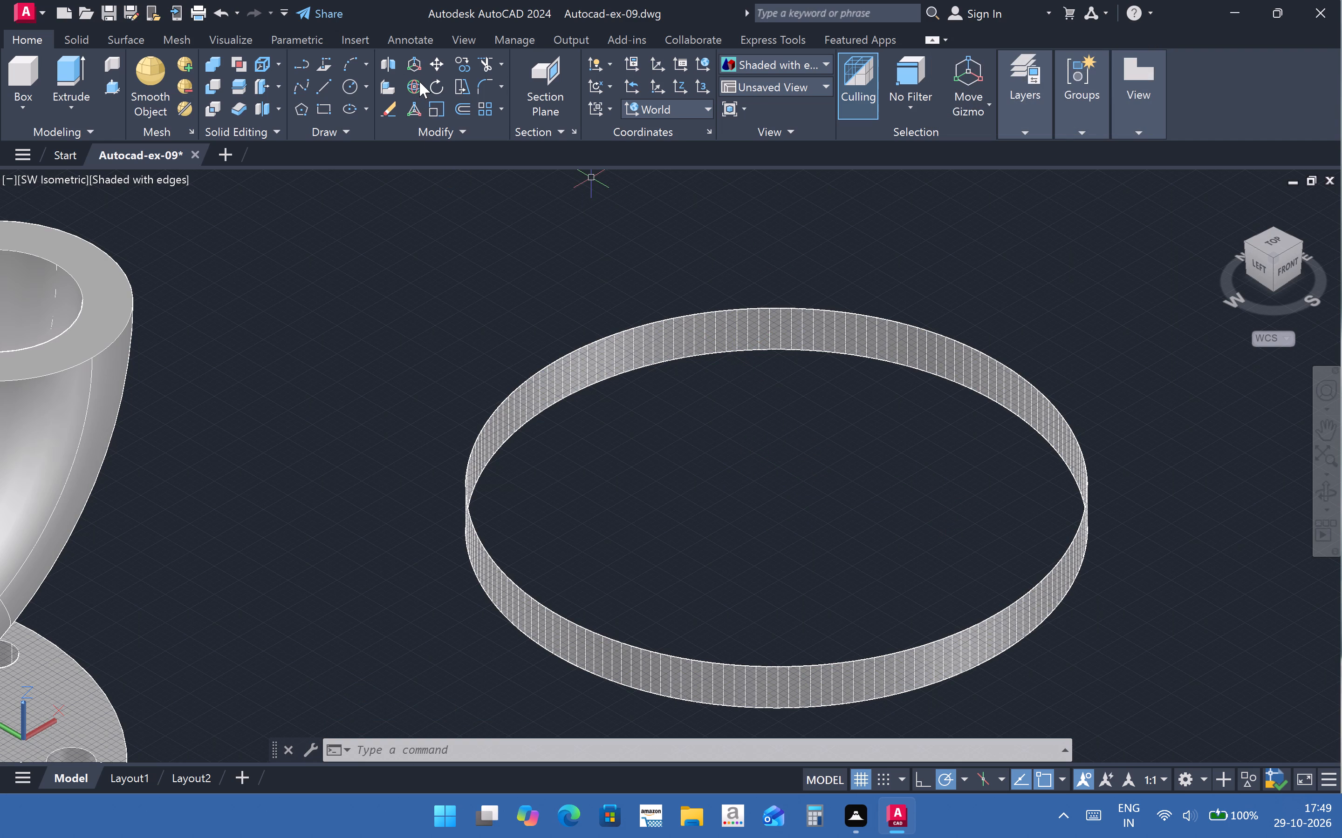
Select the circle beside the pipe fitting.
click(826, 549)
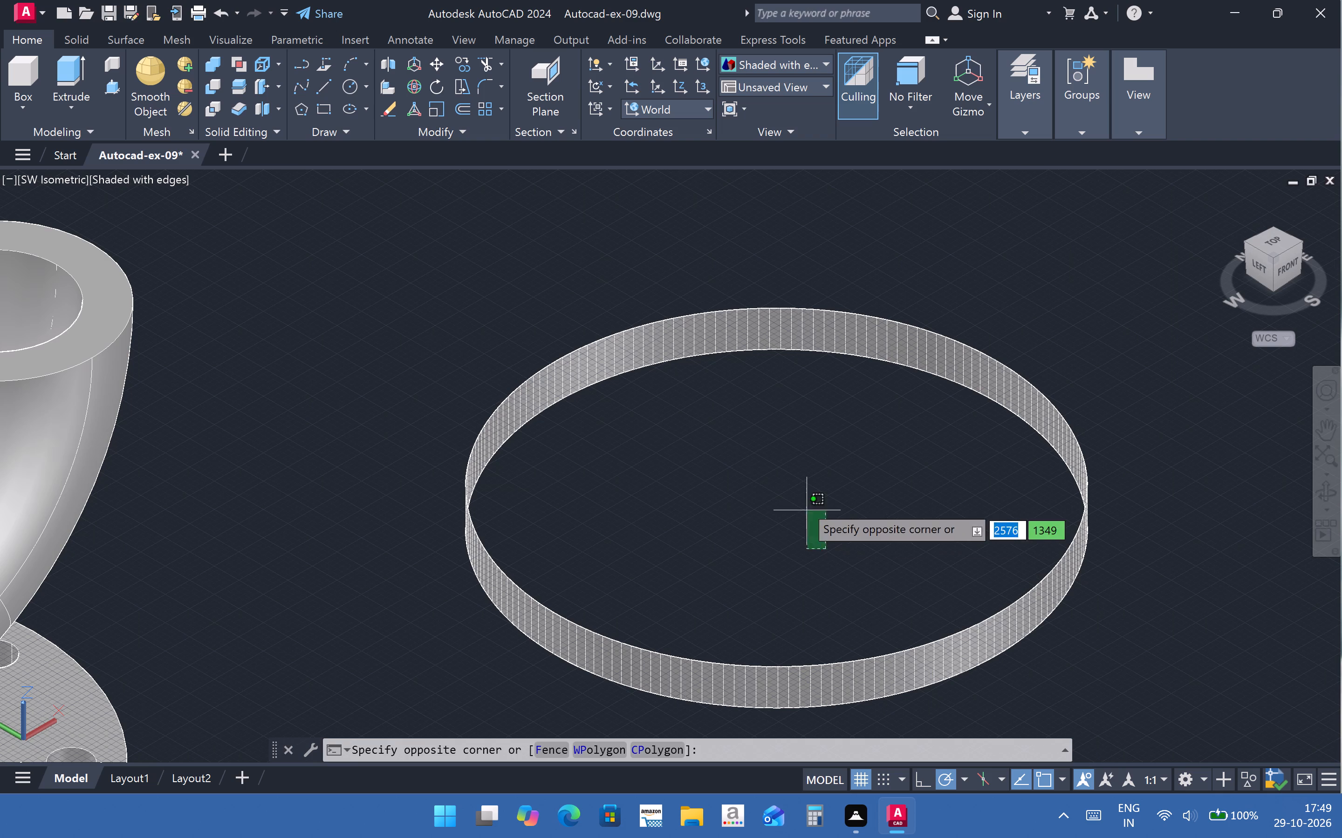
click(800, 499)
click(655, 355)
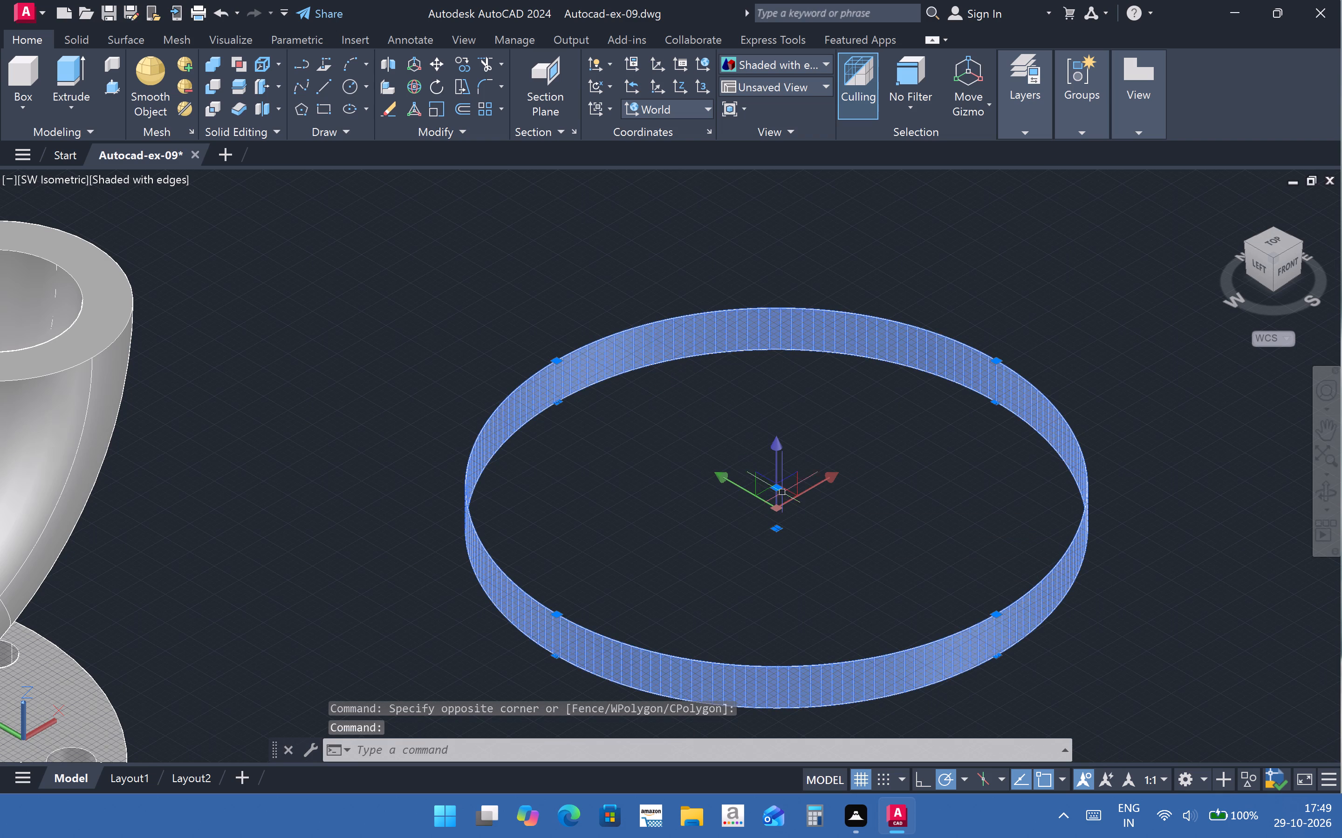
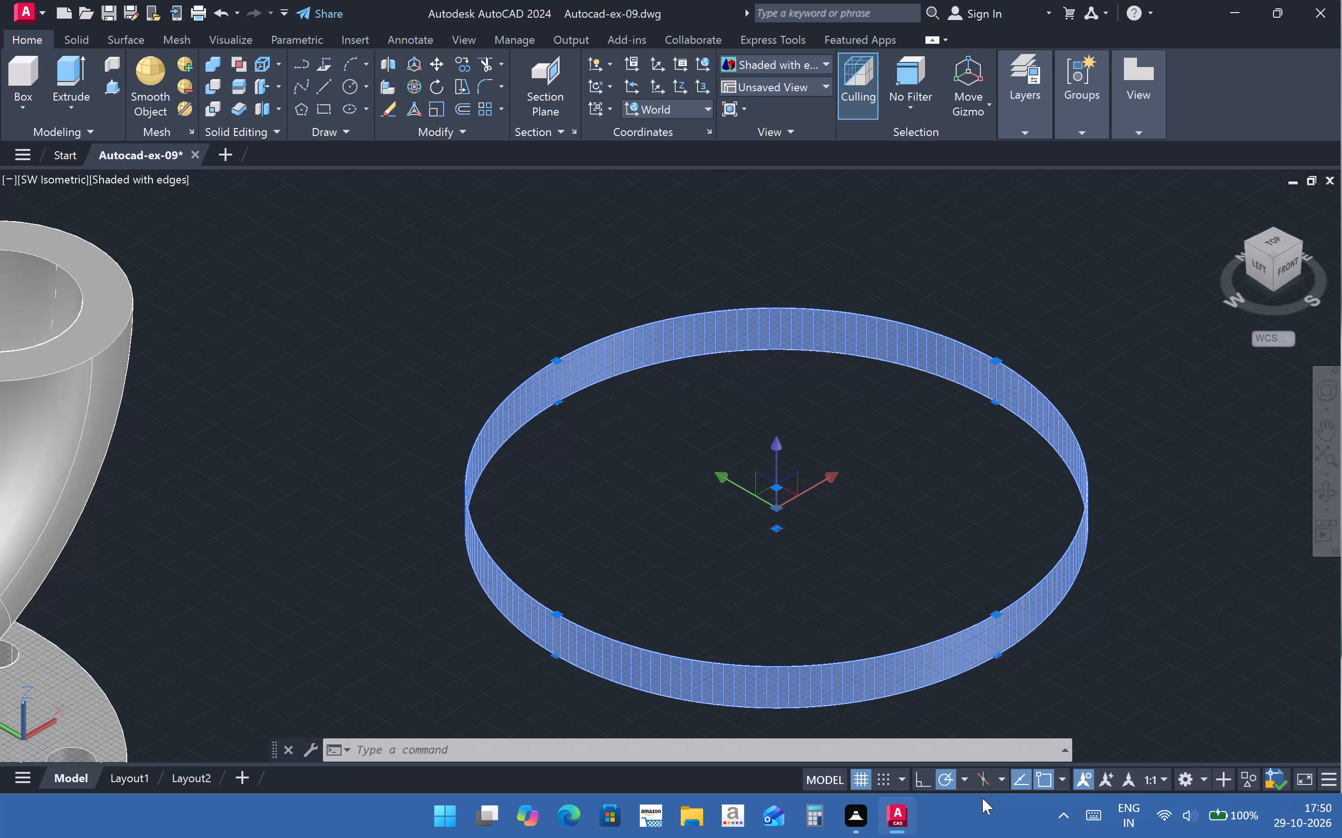
Clear the selection of the circle beside the flanged pipe fitting.
key(Escape)
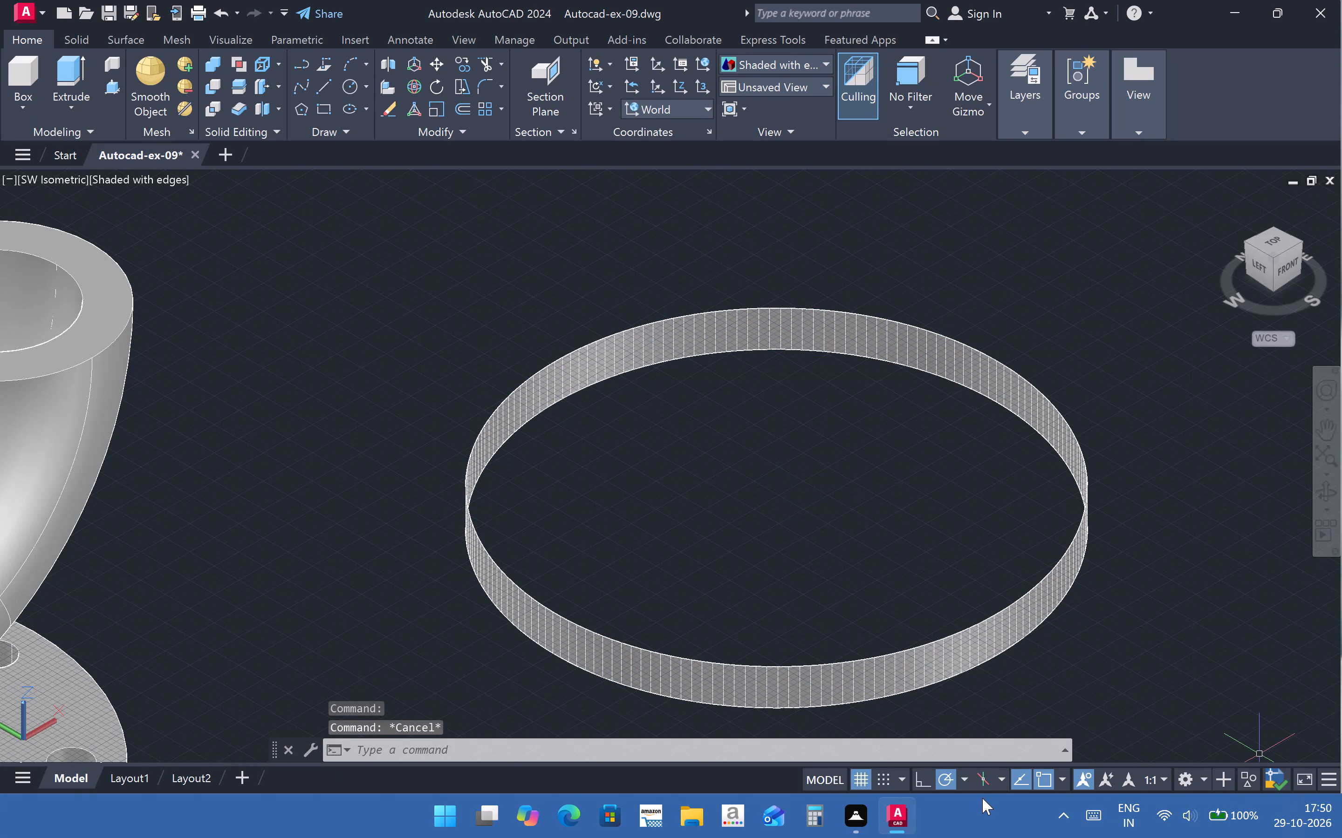
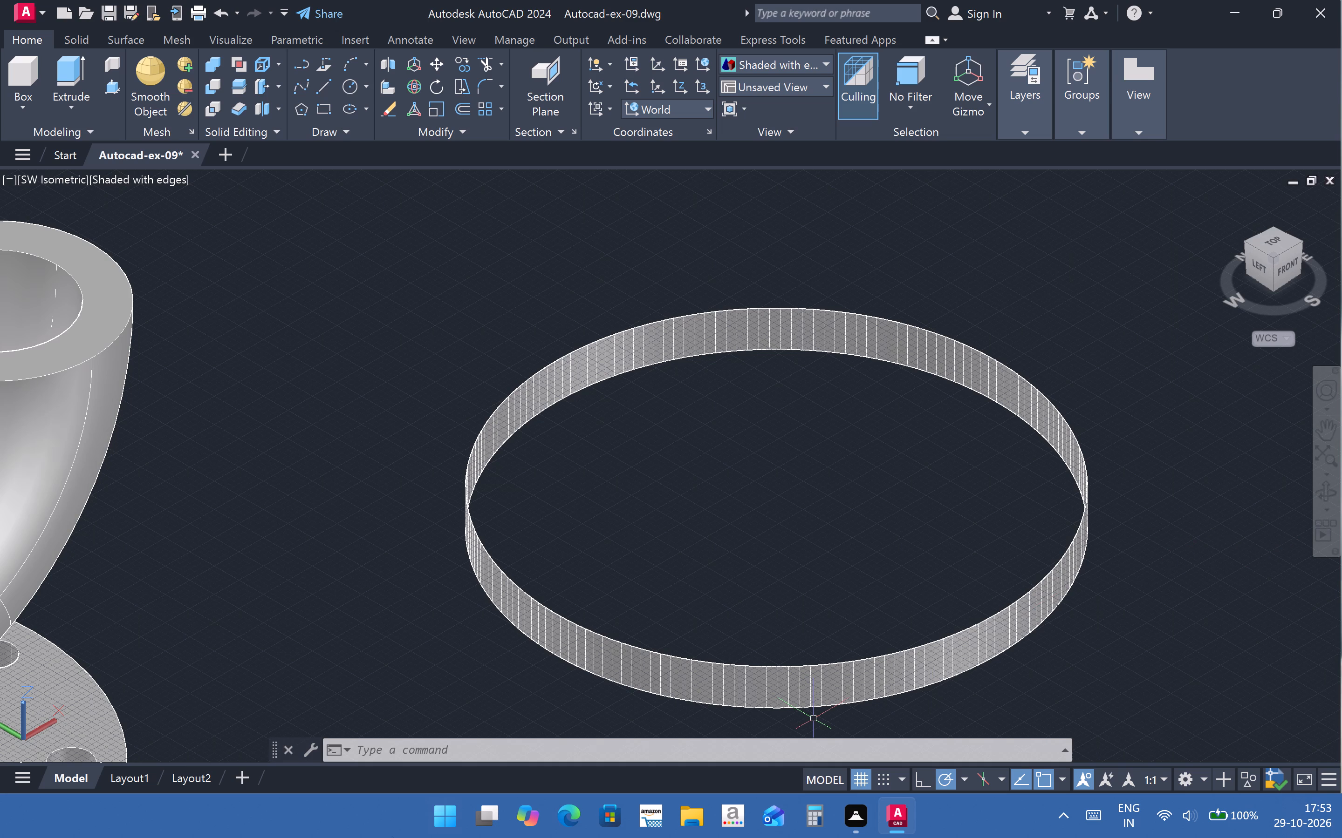
Set the default THICKNESS value for new objects to 0.
click(446, 753)
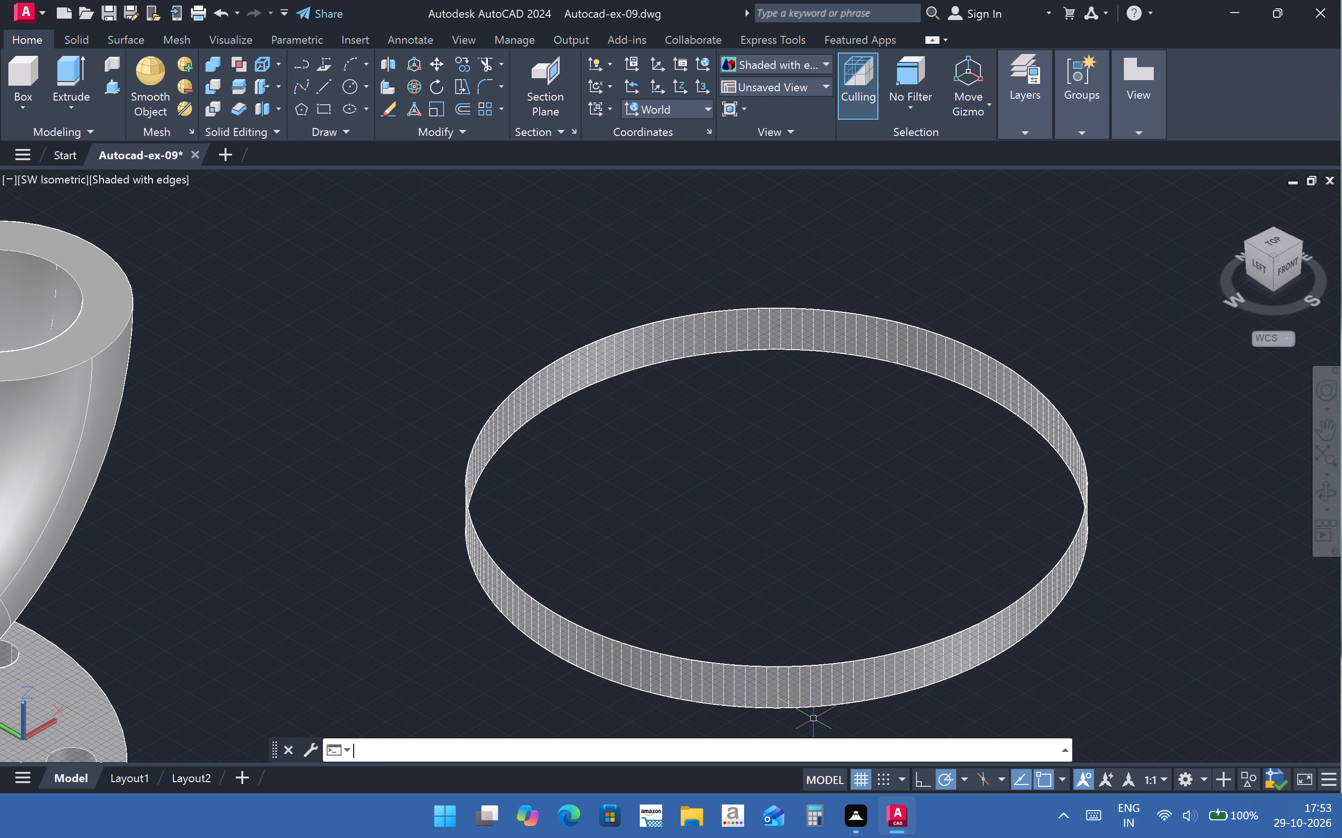
text(ti)
key(BackSpace)
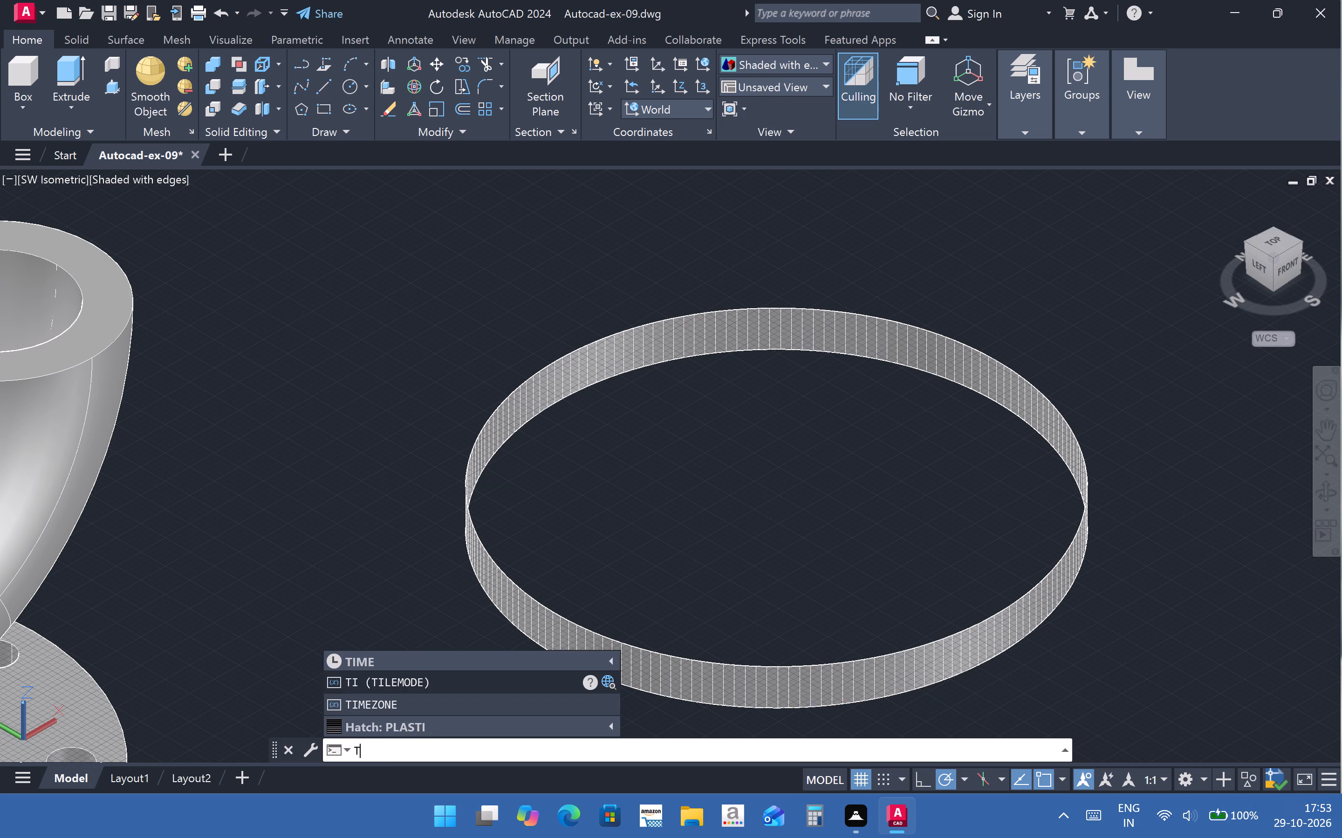
text(hi)
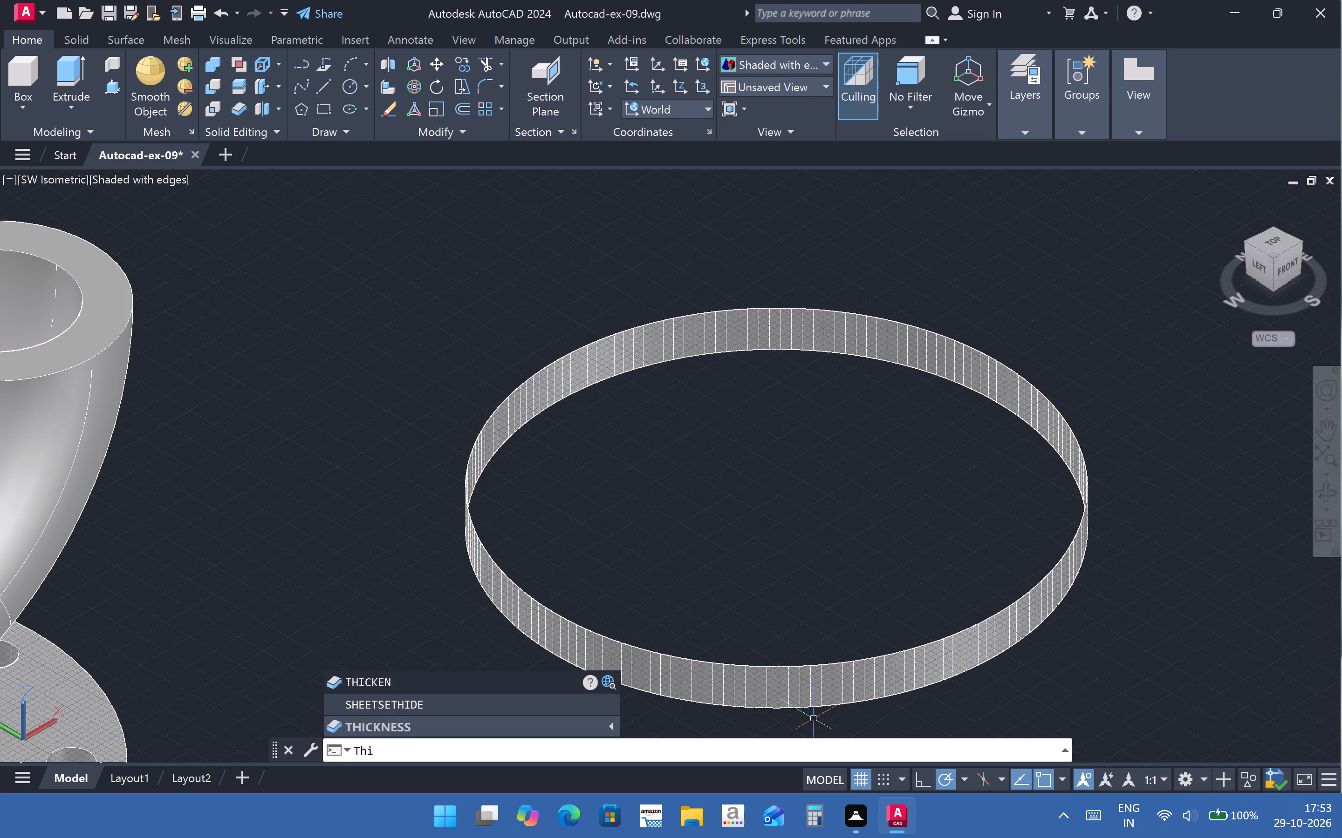
text(cknes)
key(s)
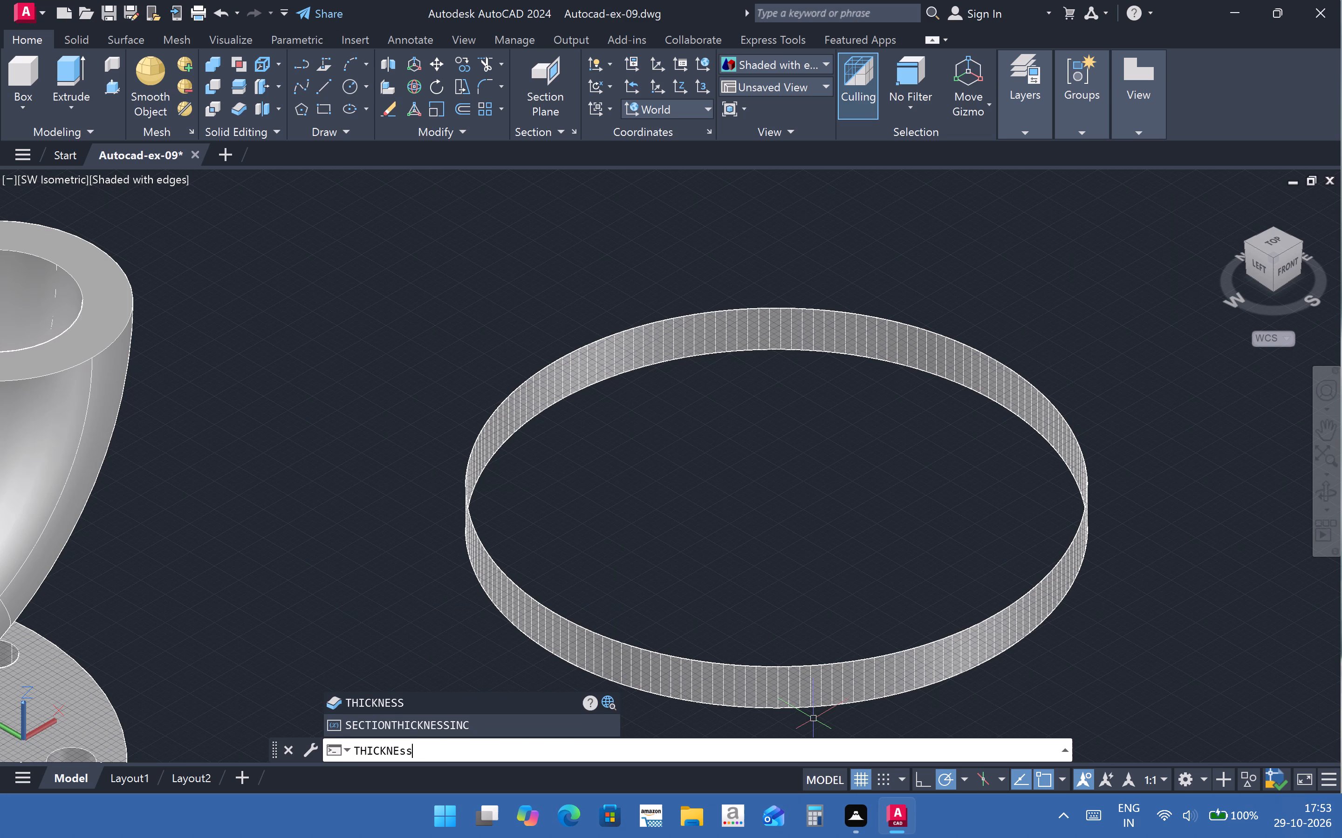
key(Return)
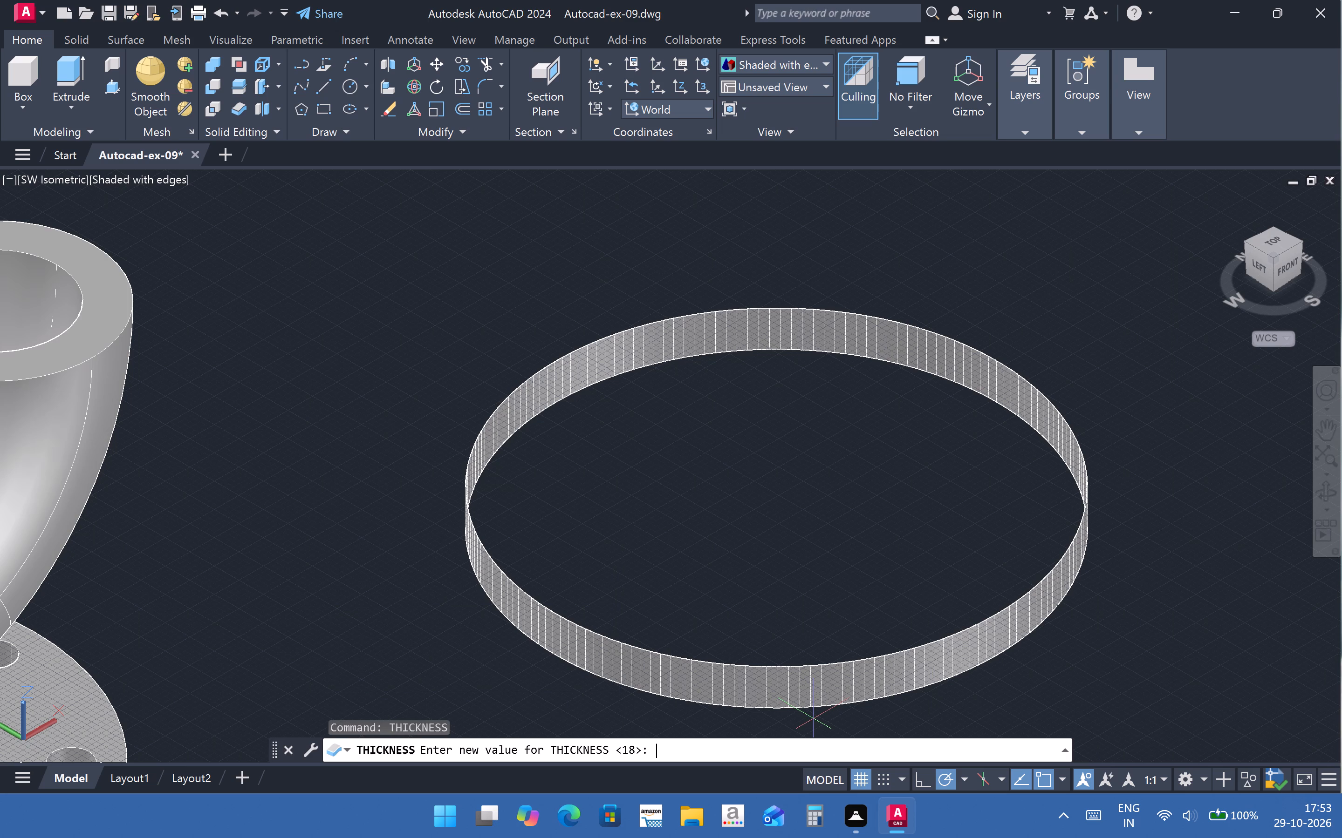
key(0)
key(Return)
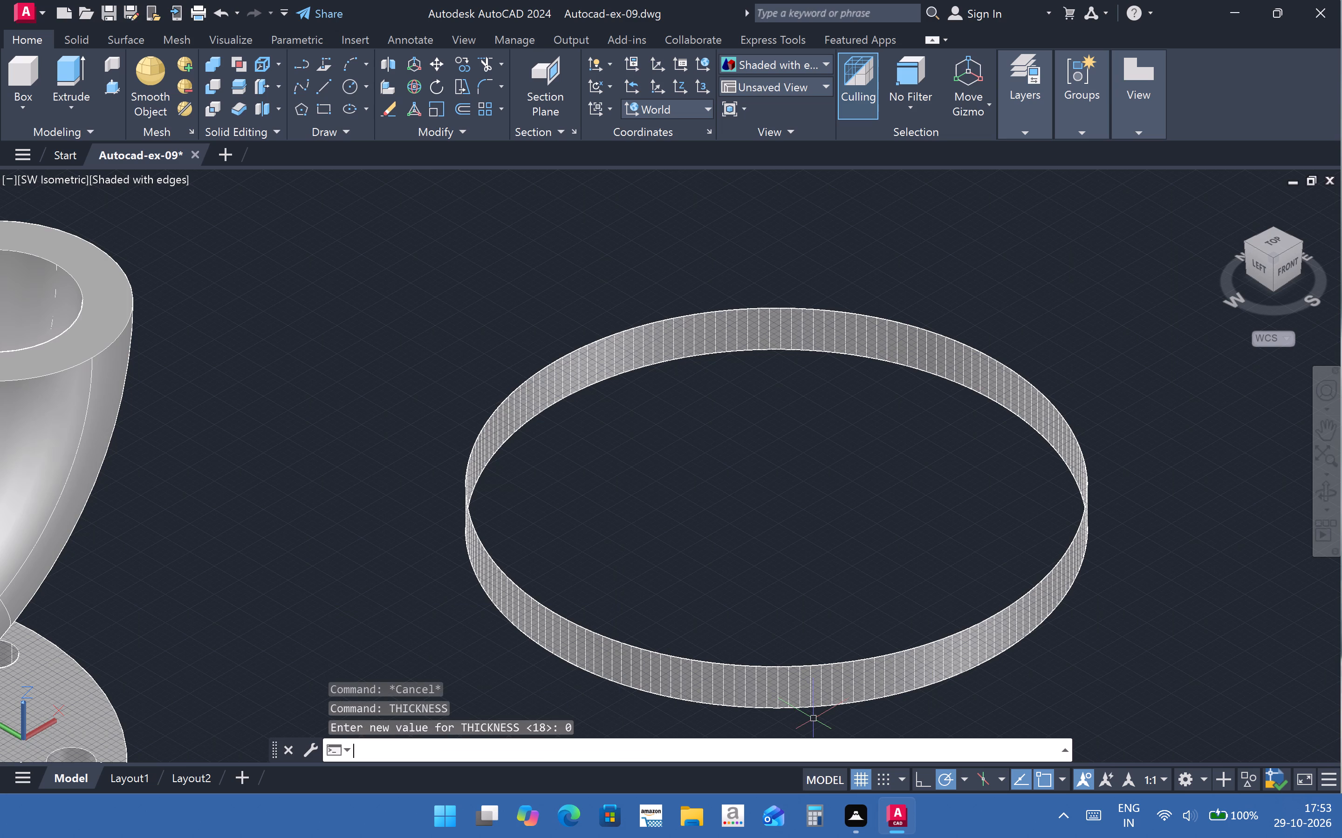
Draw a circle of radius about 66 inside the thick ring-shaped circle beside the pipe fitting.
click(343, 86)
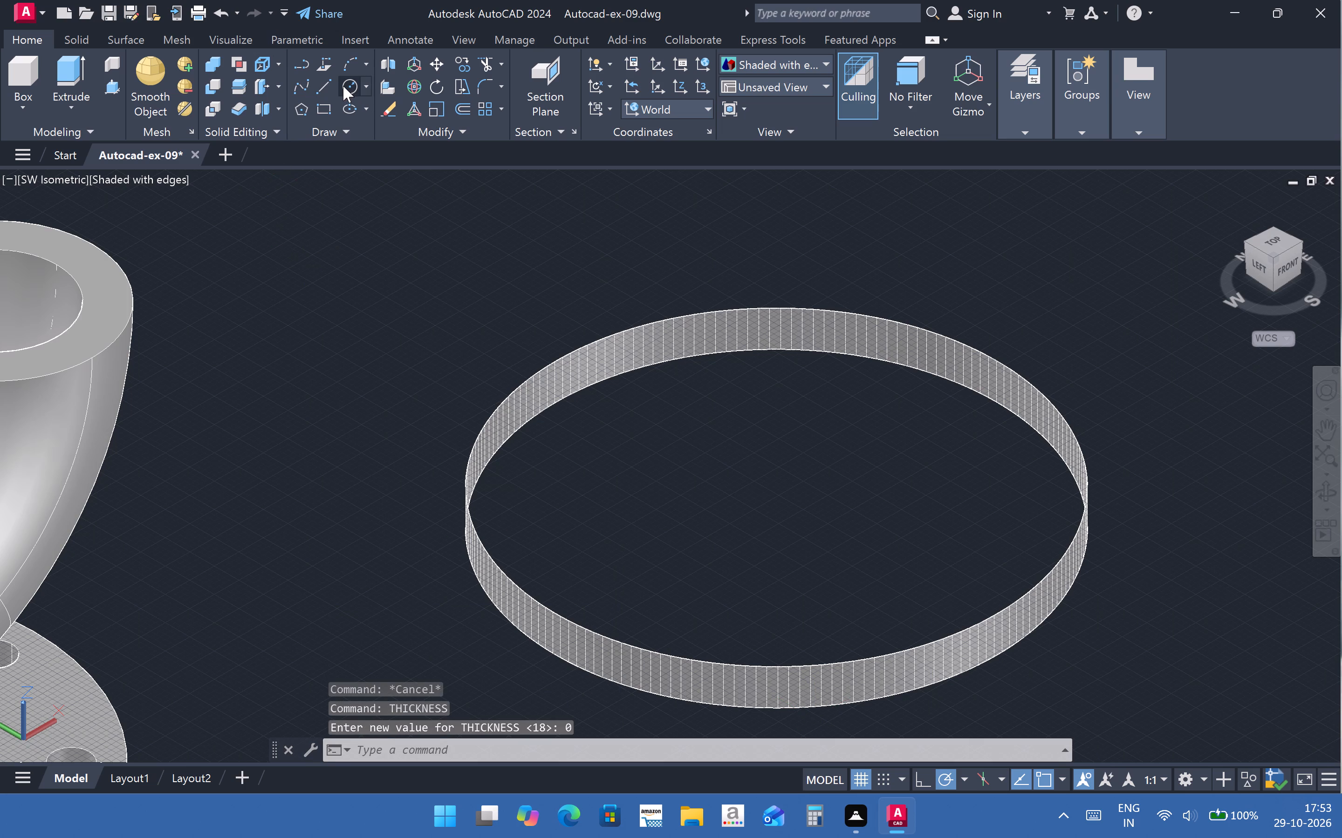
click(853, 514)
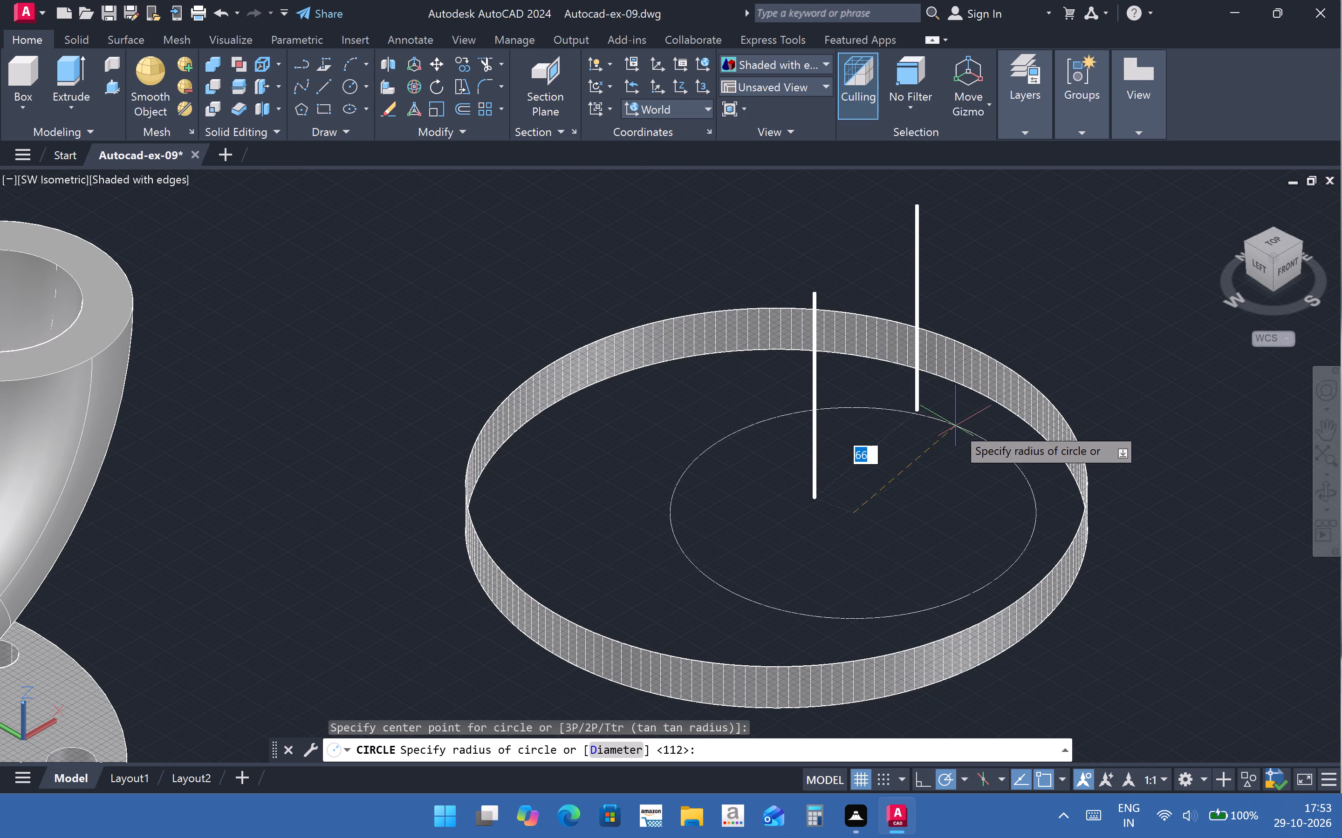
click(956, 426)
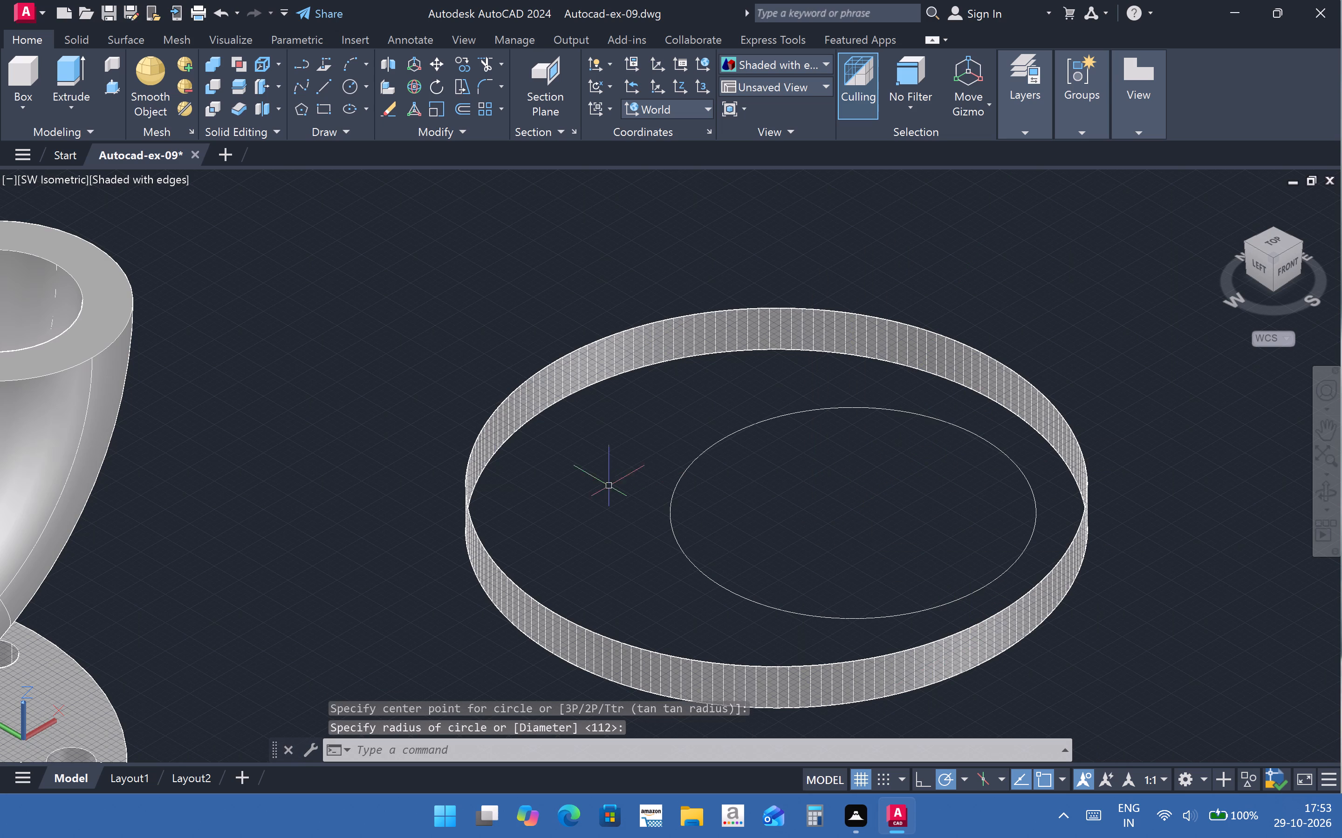
Switch the model from the SW Isometric view to the Top view.
scroll(650, 488, down, 2)
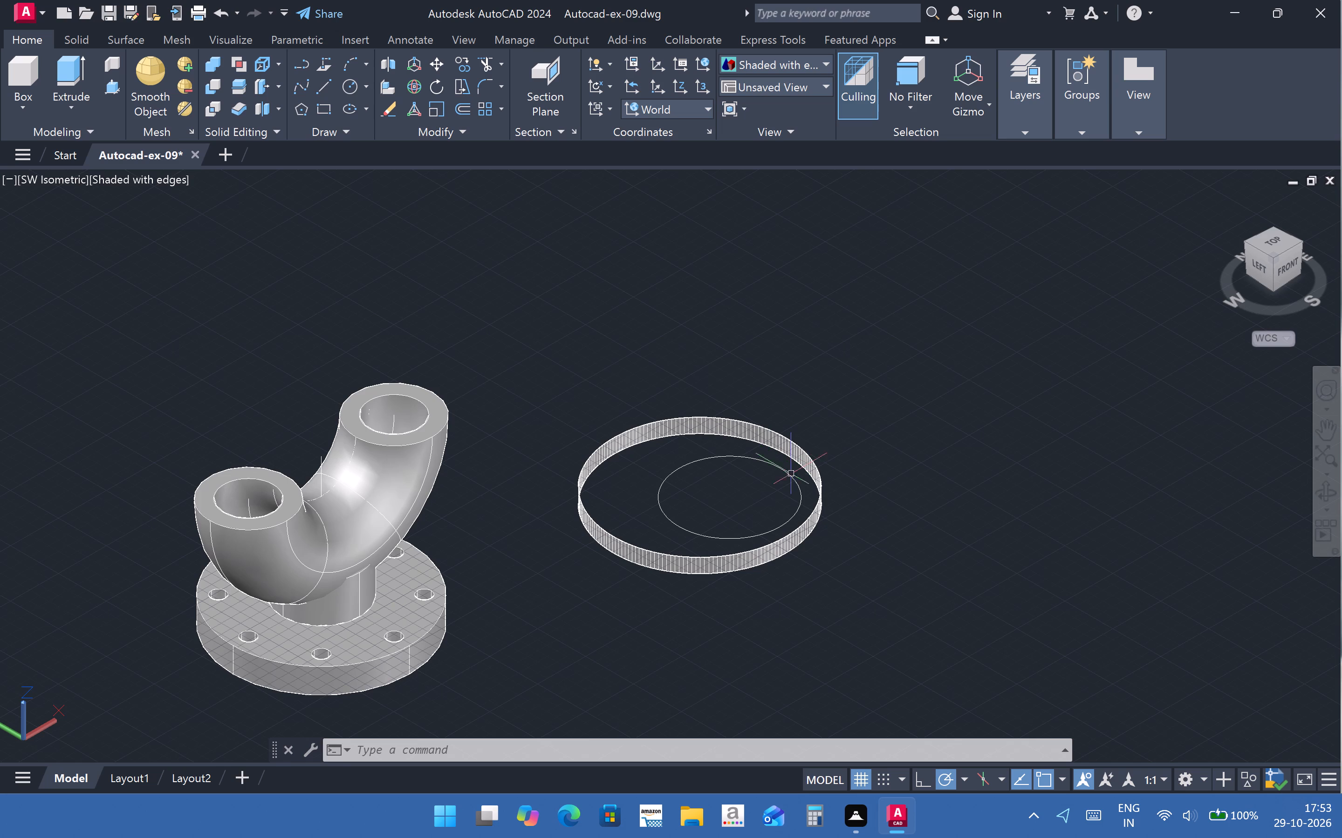
click(25, 152)
click(193, 270)
click(31, 186)
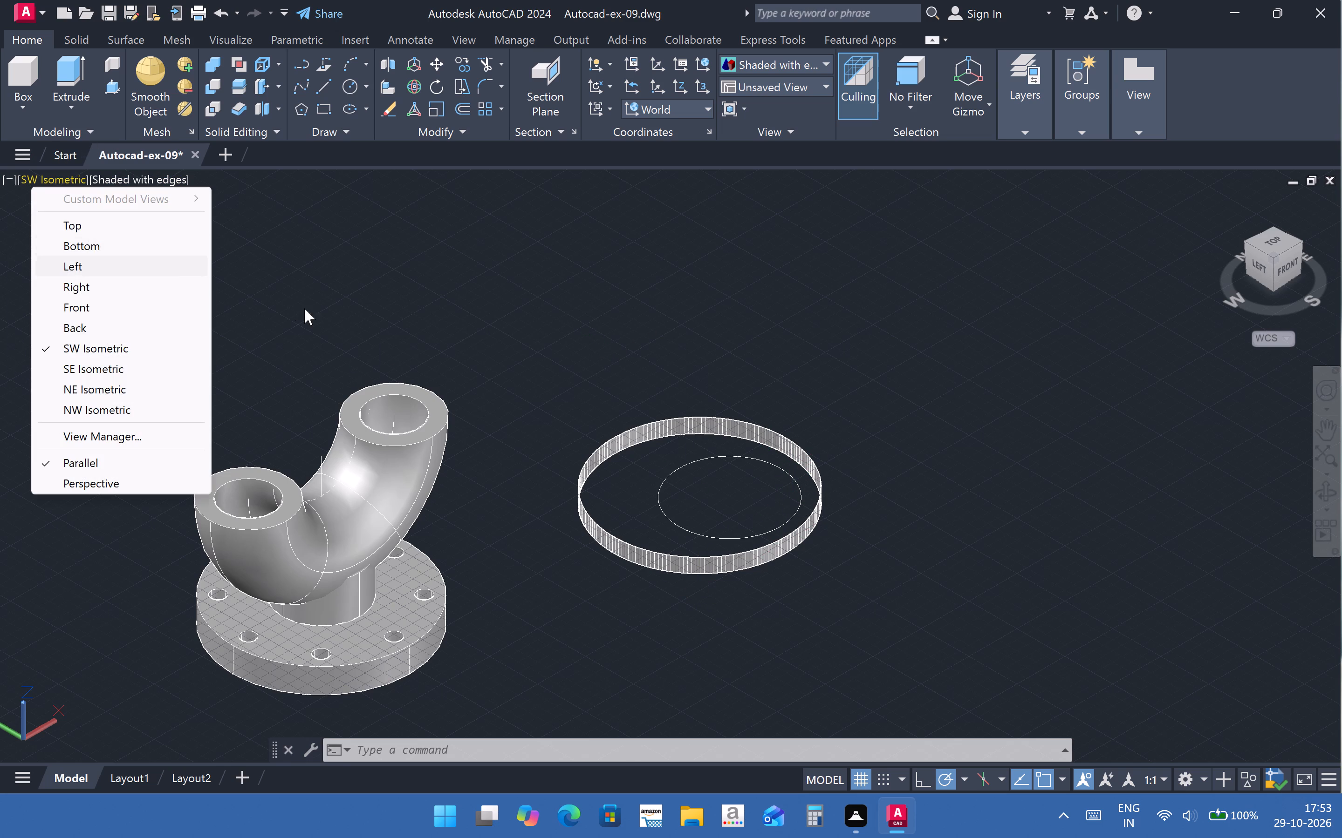
click(304, 308)
click(397, 255)
click(32, 177)
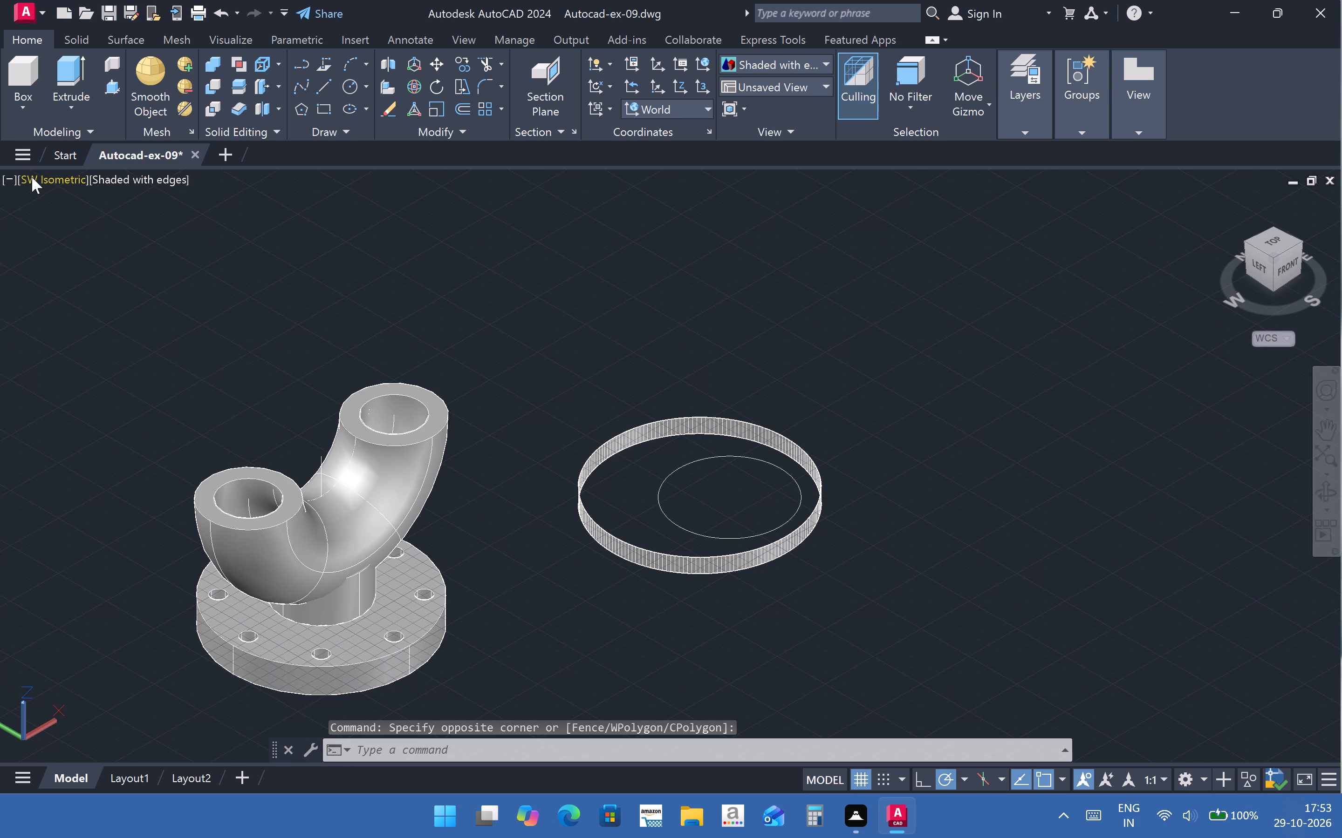
click(89, 221)
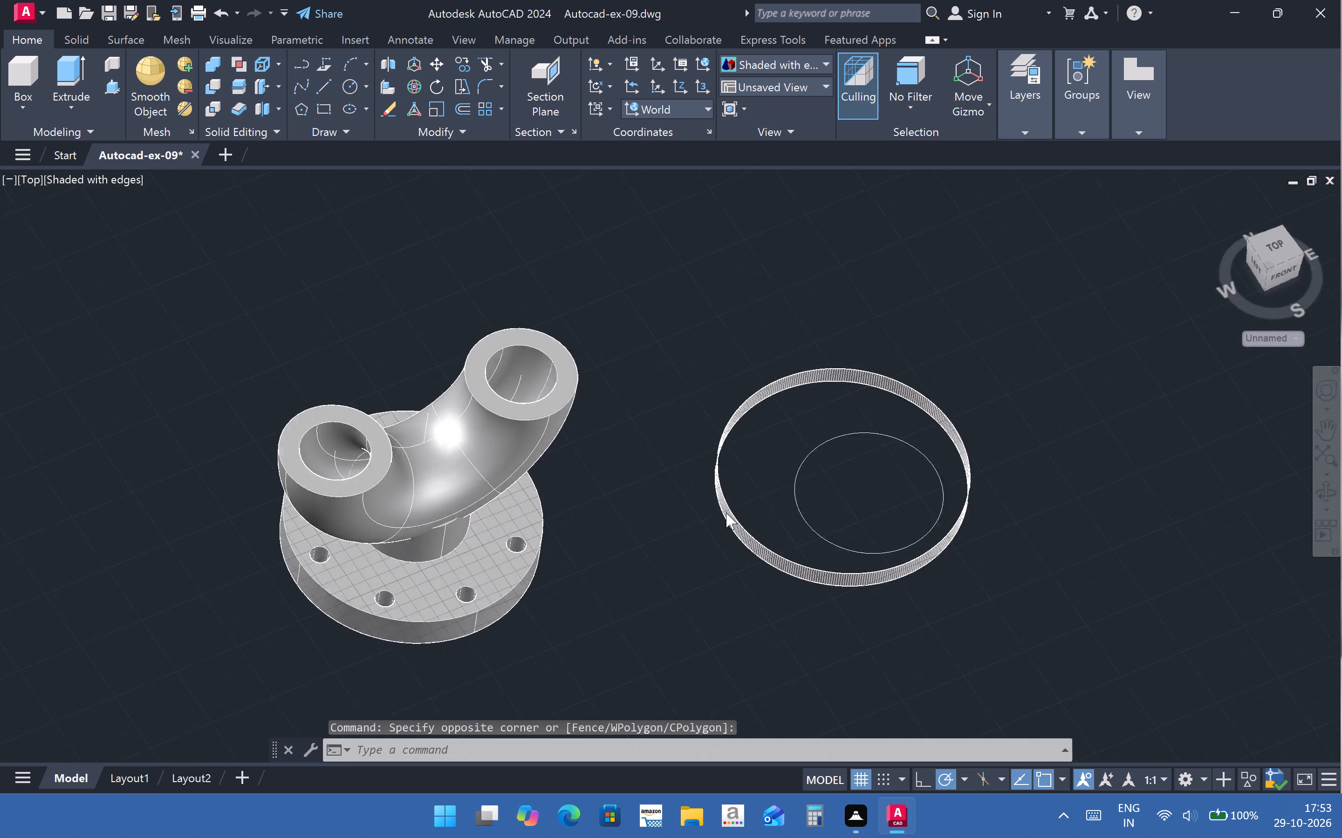
Delete both circles beside the flanged pipe fitting, the small inner one and the large outer one.
click(889, 460)
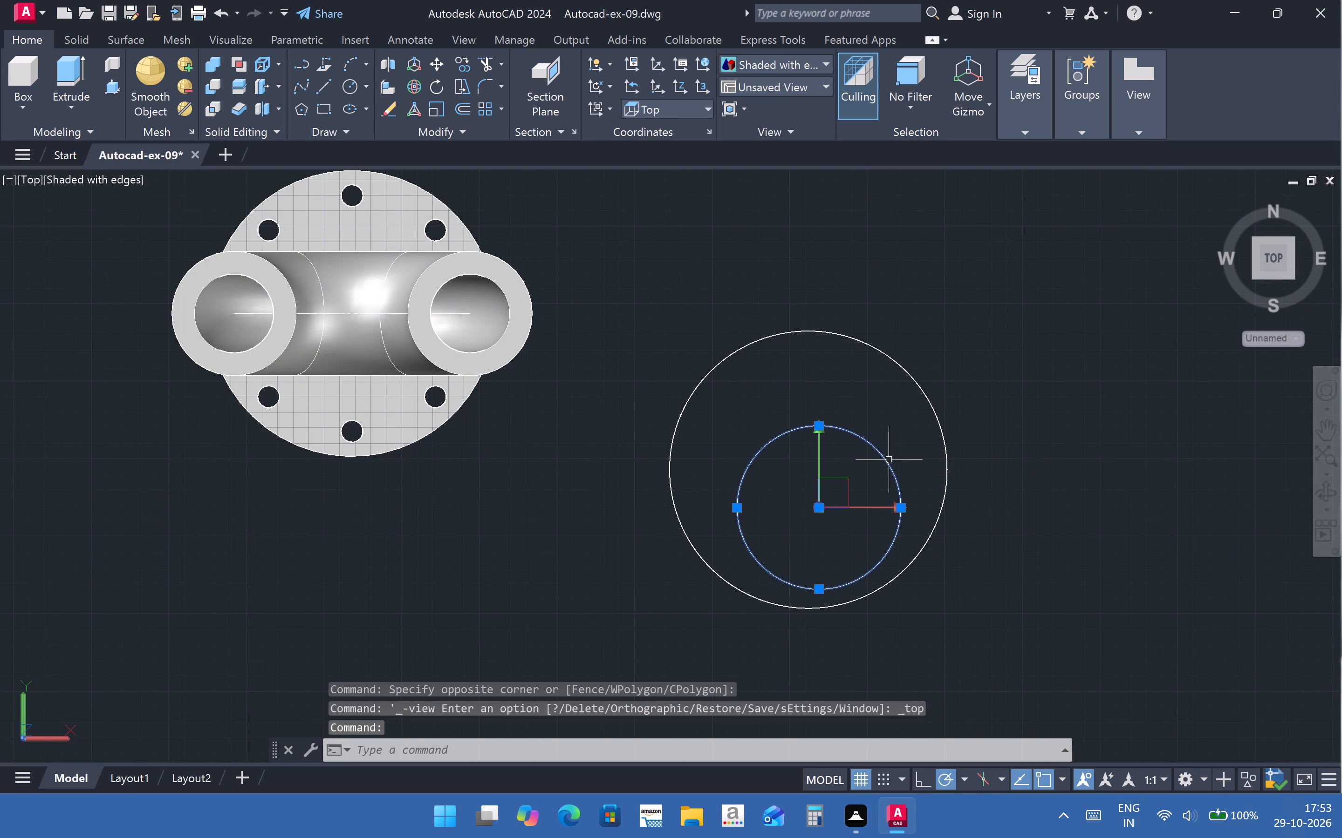
key(Delete)
click(938, 412)
key(Delete)
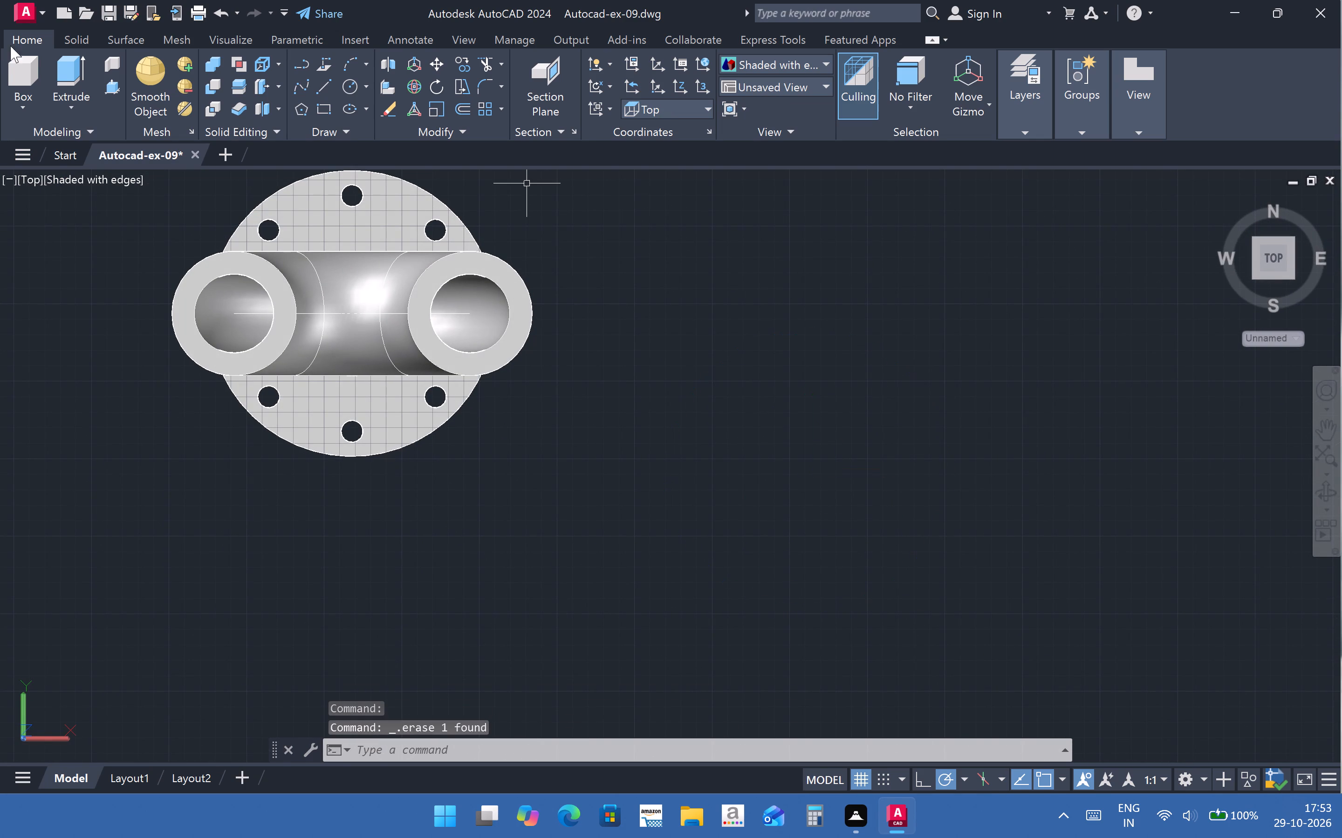
Draw a new circle centred in the empty space beside the flanged pipe fitting.
click(341, 86)
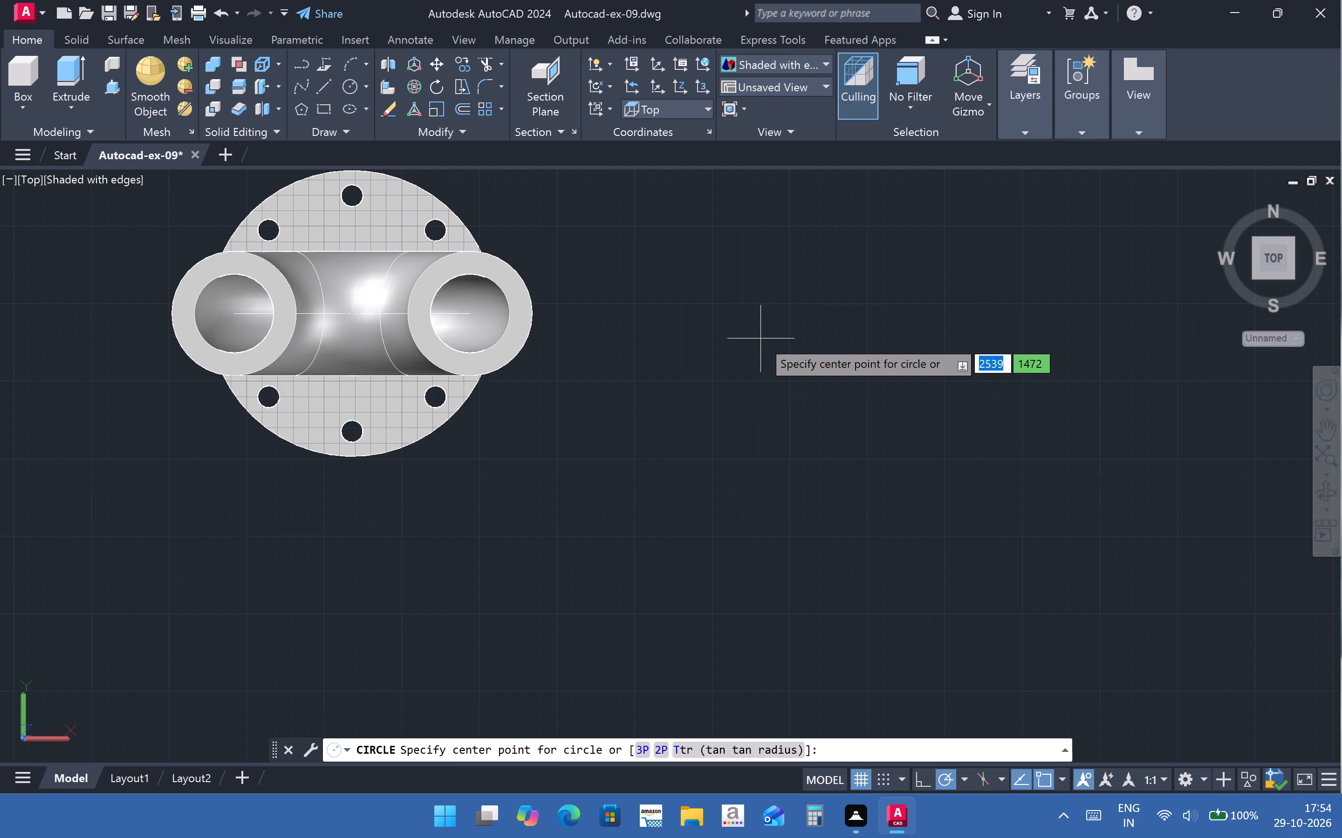
click(761, 339)
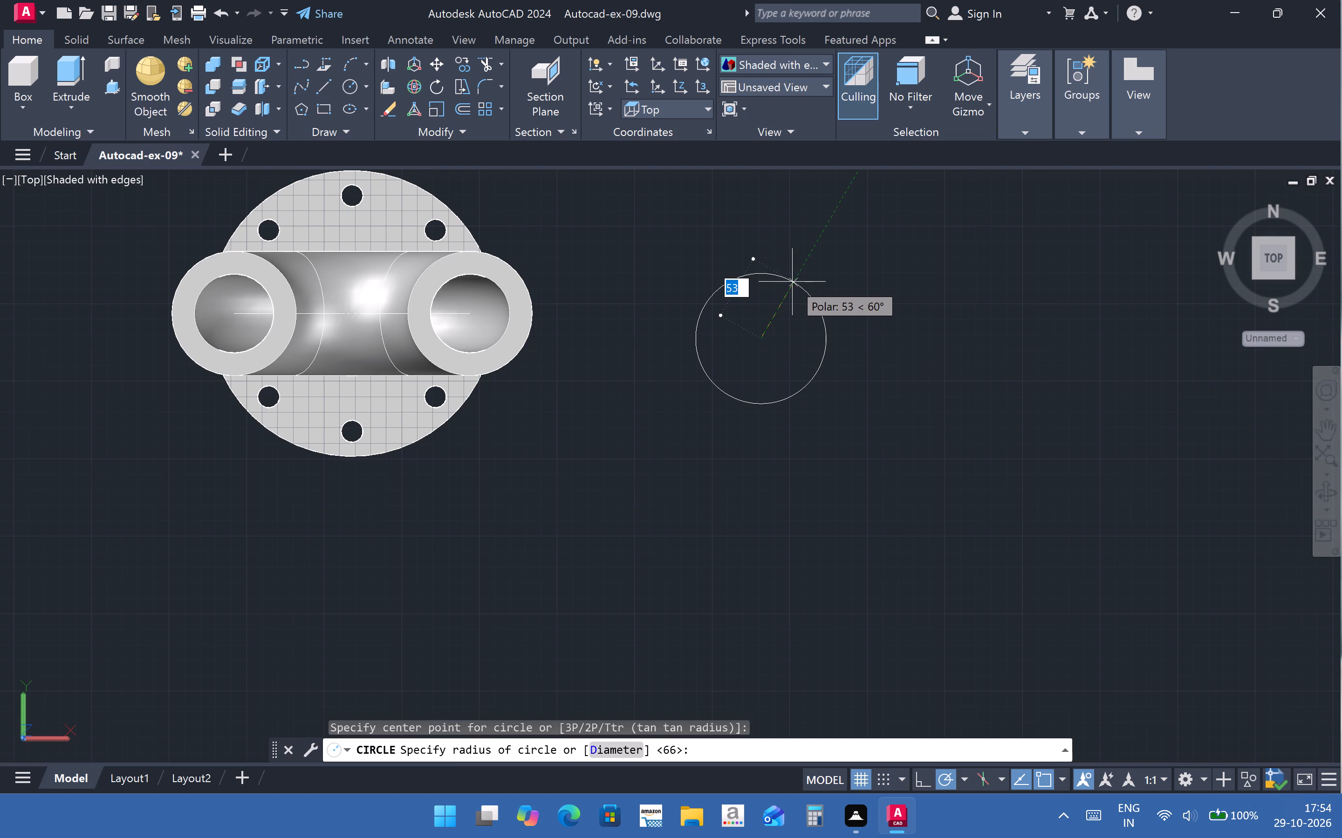
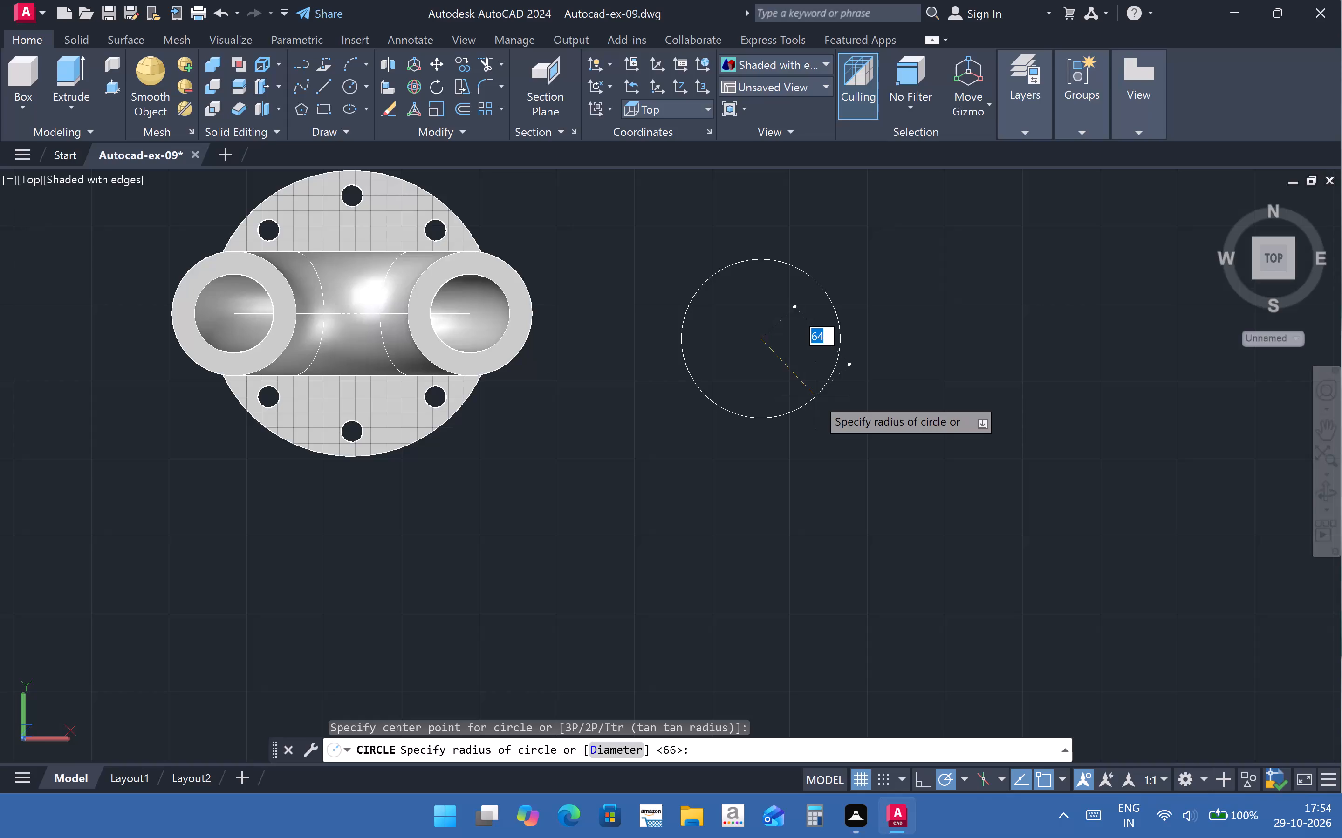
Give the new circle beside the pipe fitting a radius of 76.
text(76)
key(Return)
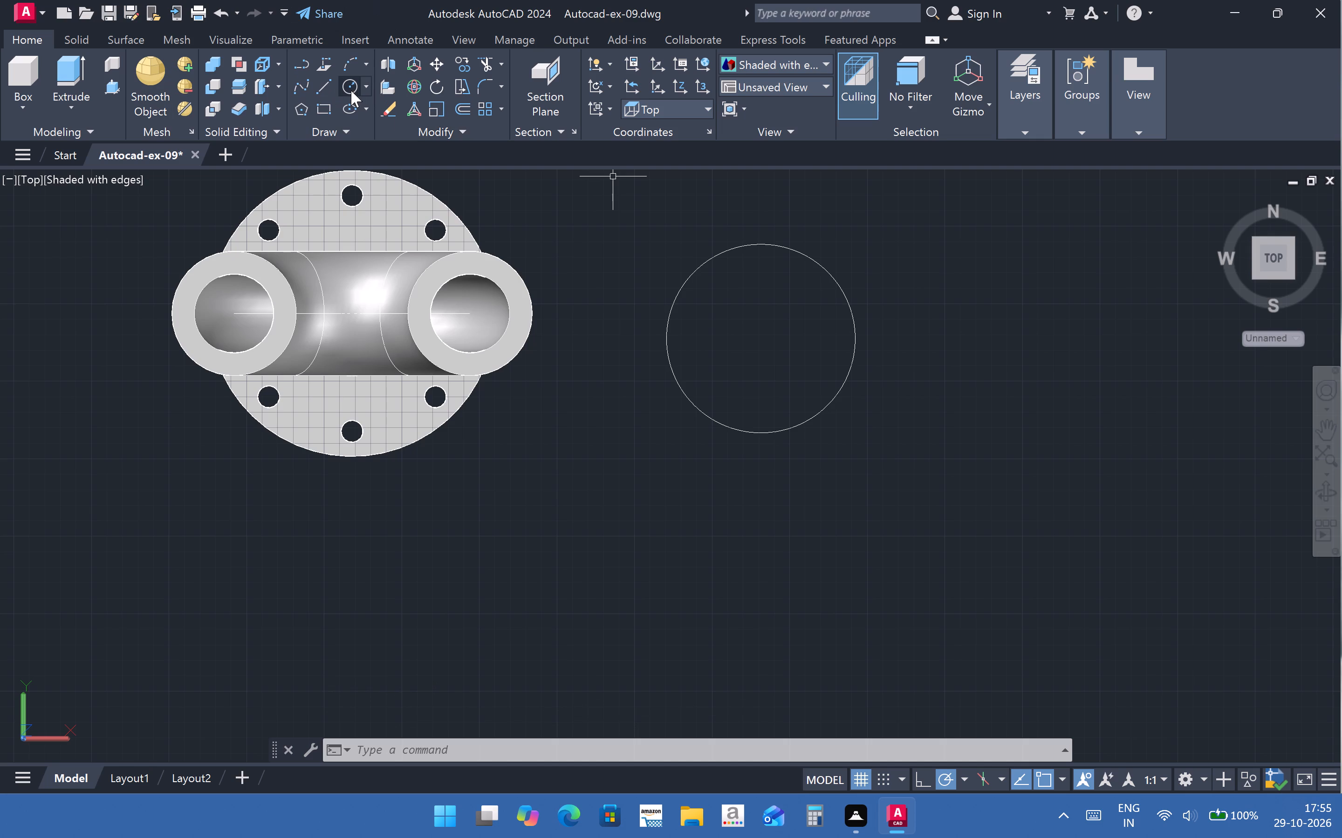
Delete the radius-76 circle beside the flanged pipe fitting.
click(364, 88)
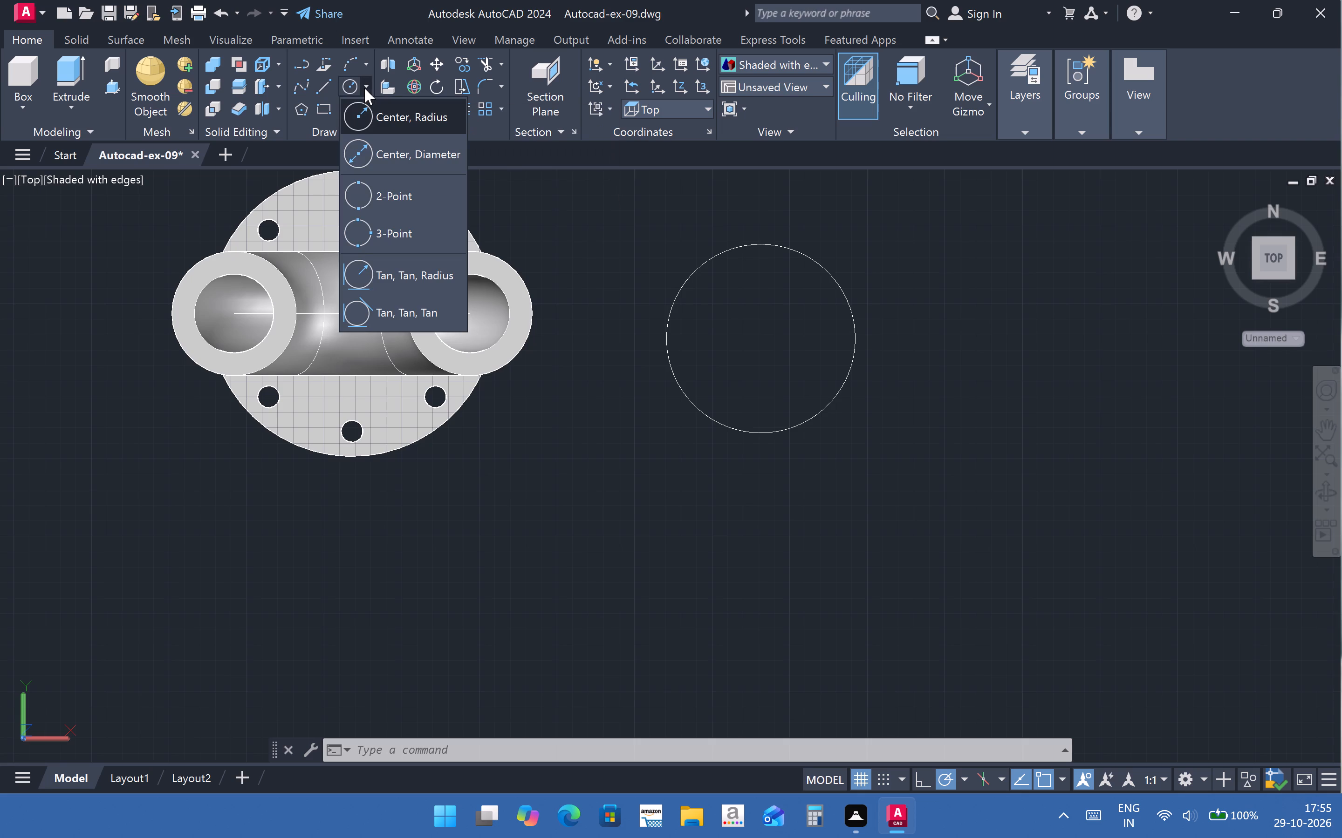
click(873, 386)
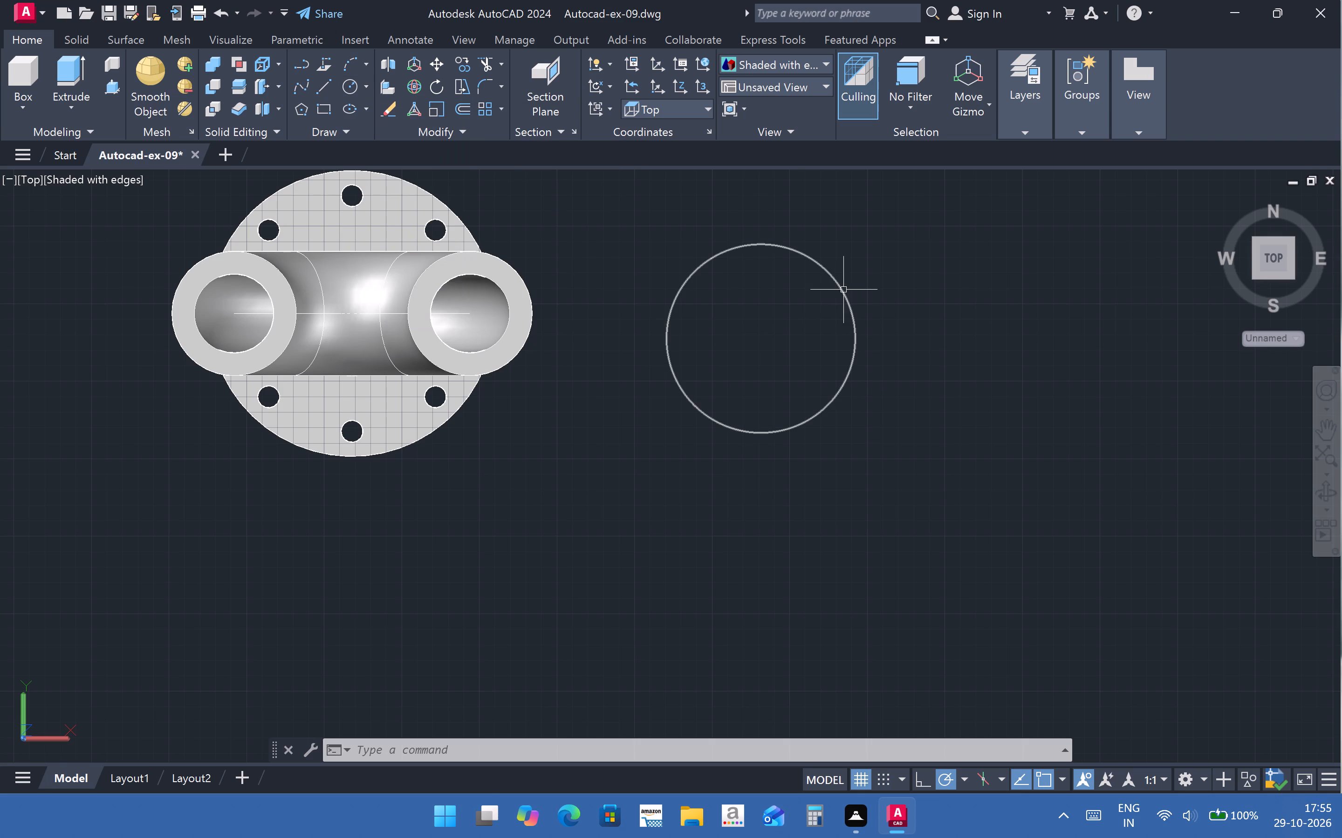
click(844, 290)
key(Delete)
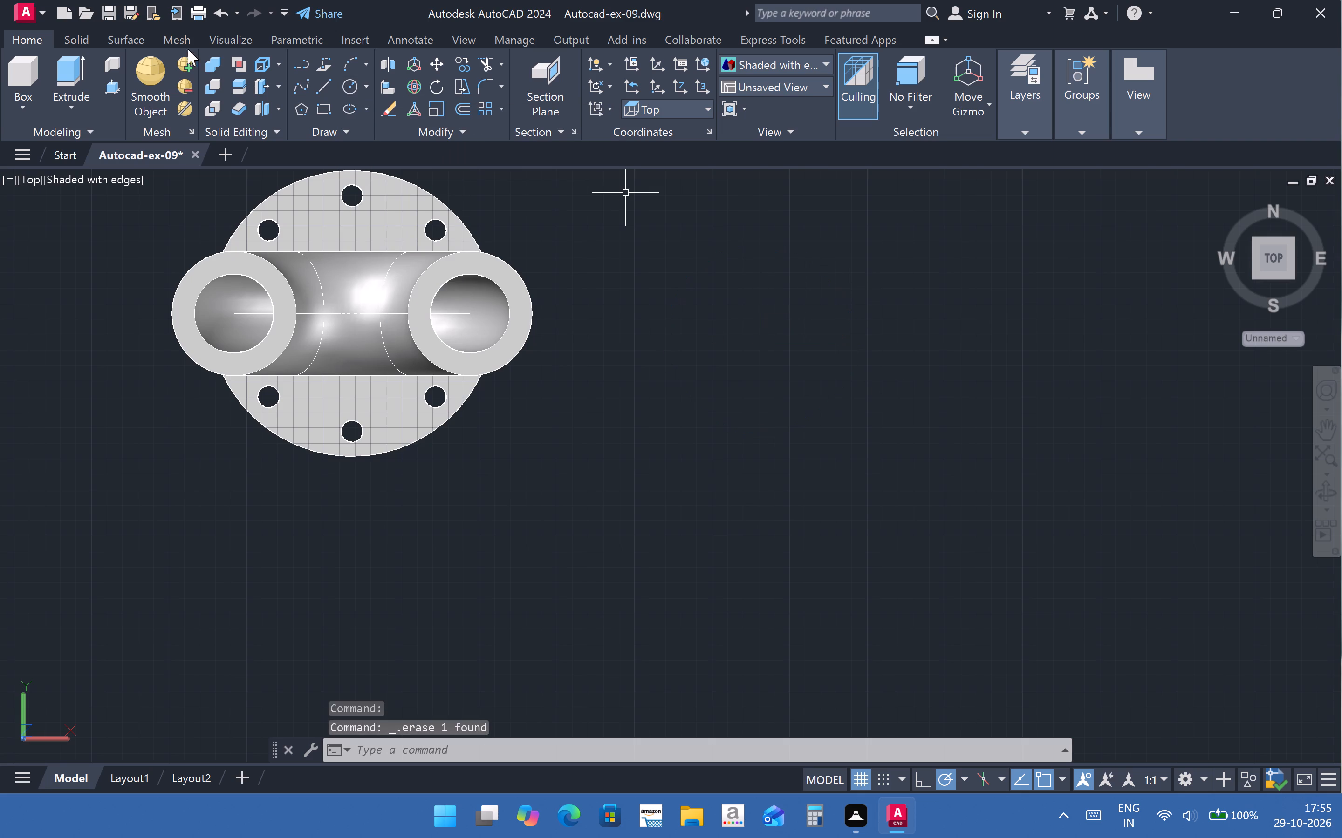
Draw a circle of diameter 76 in the empty space beside the flanged pipe fitting, using the Center, Diameter method.
click(369, 84)
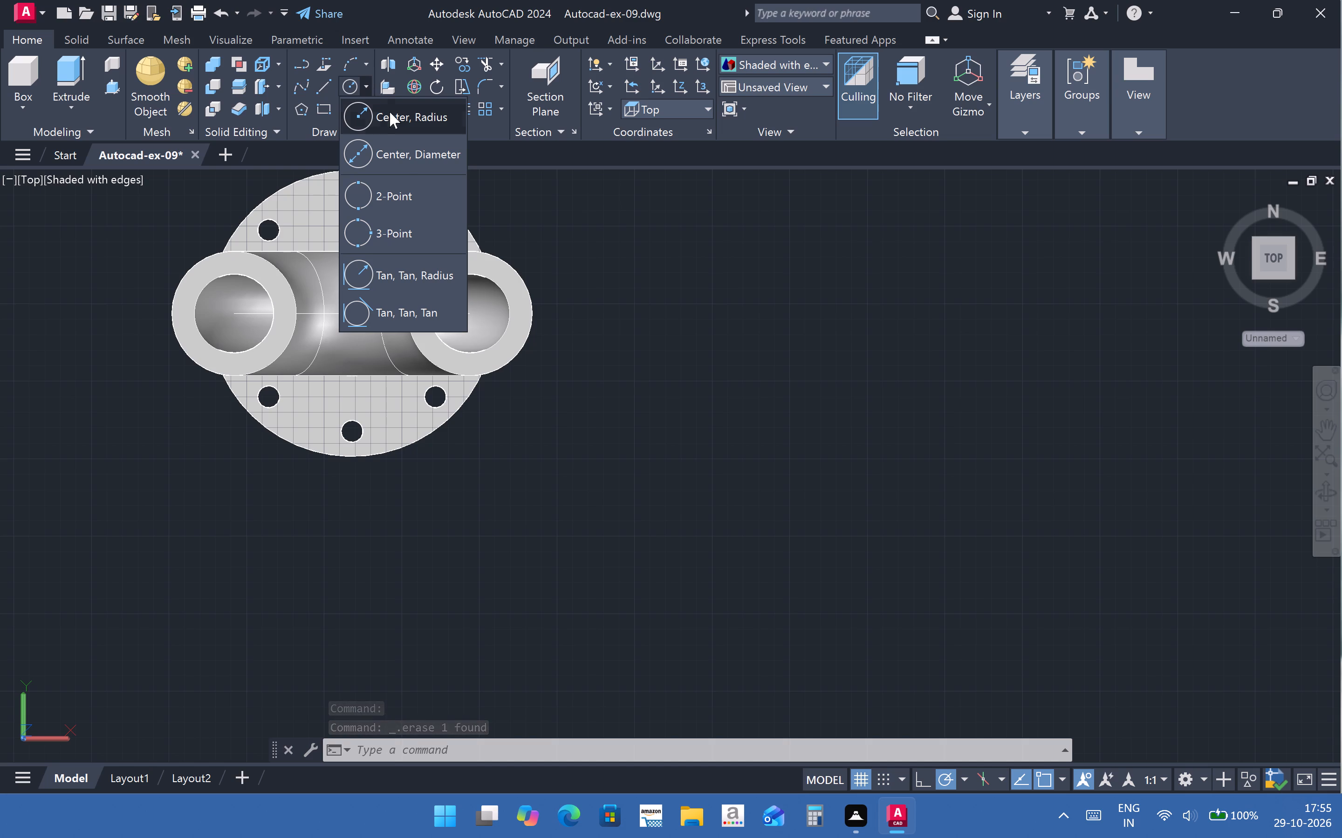
click(400, 162)
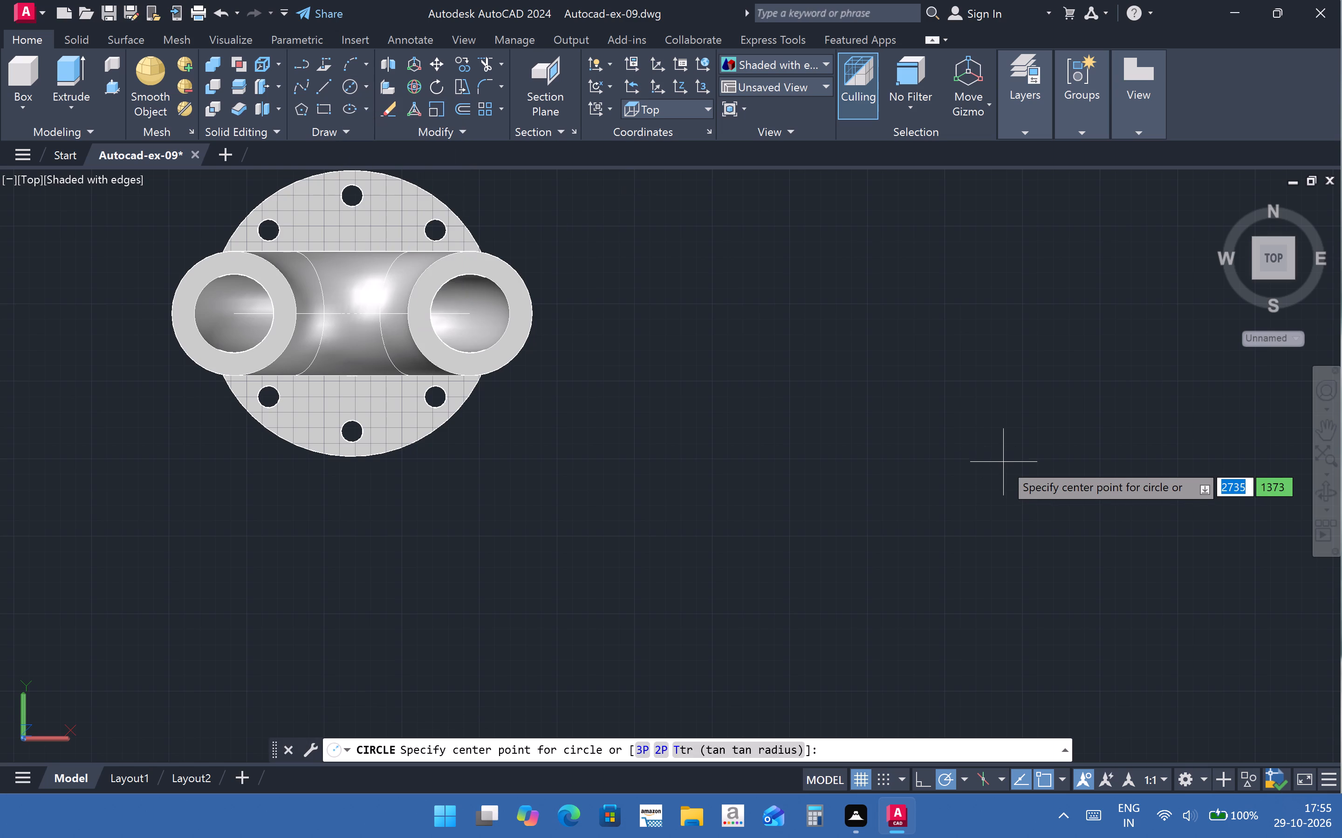
click(858, 383)
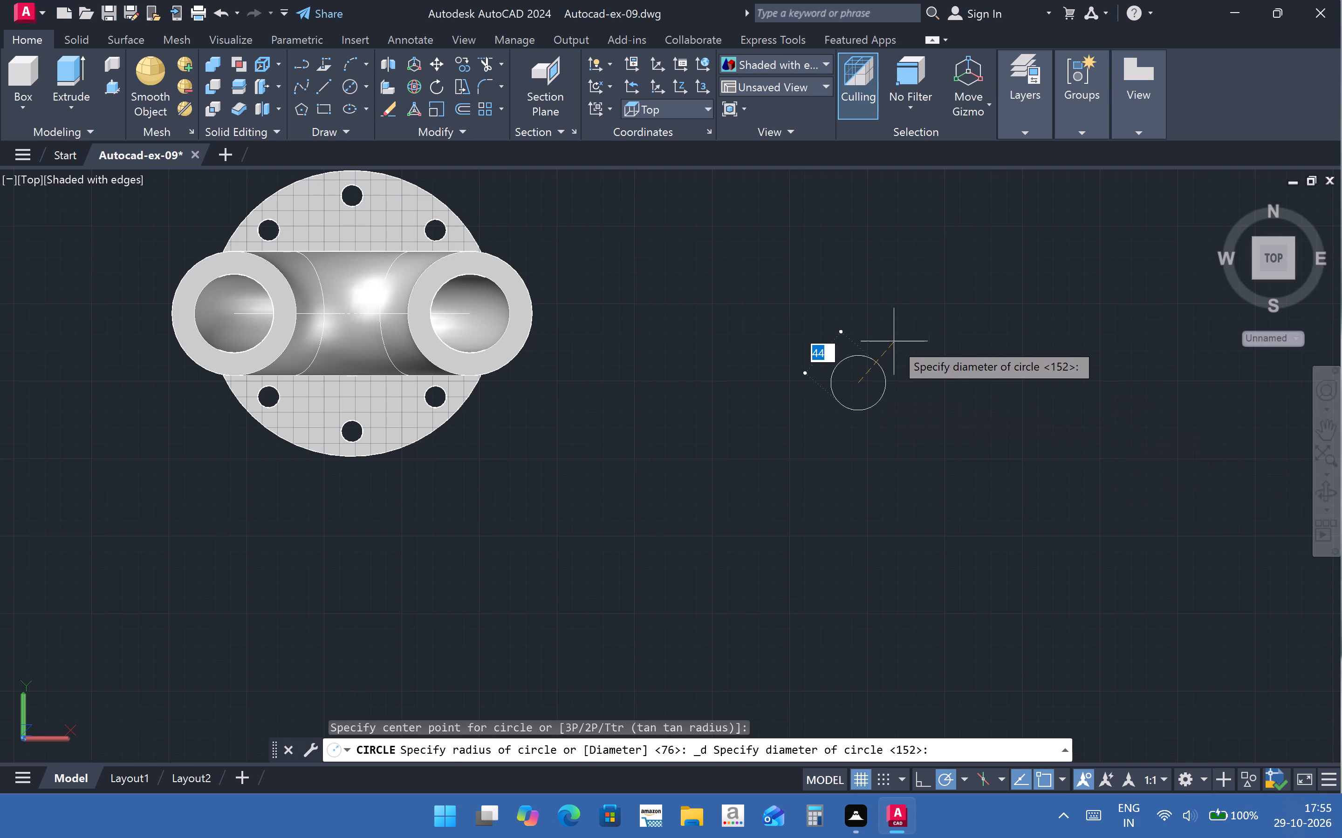
text(76)
key(Return)
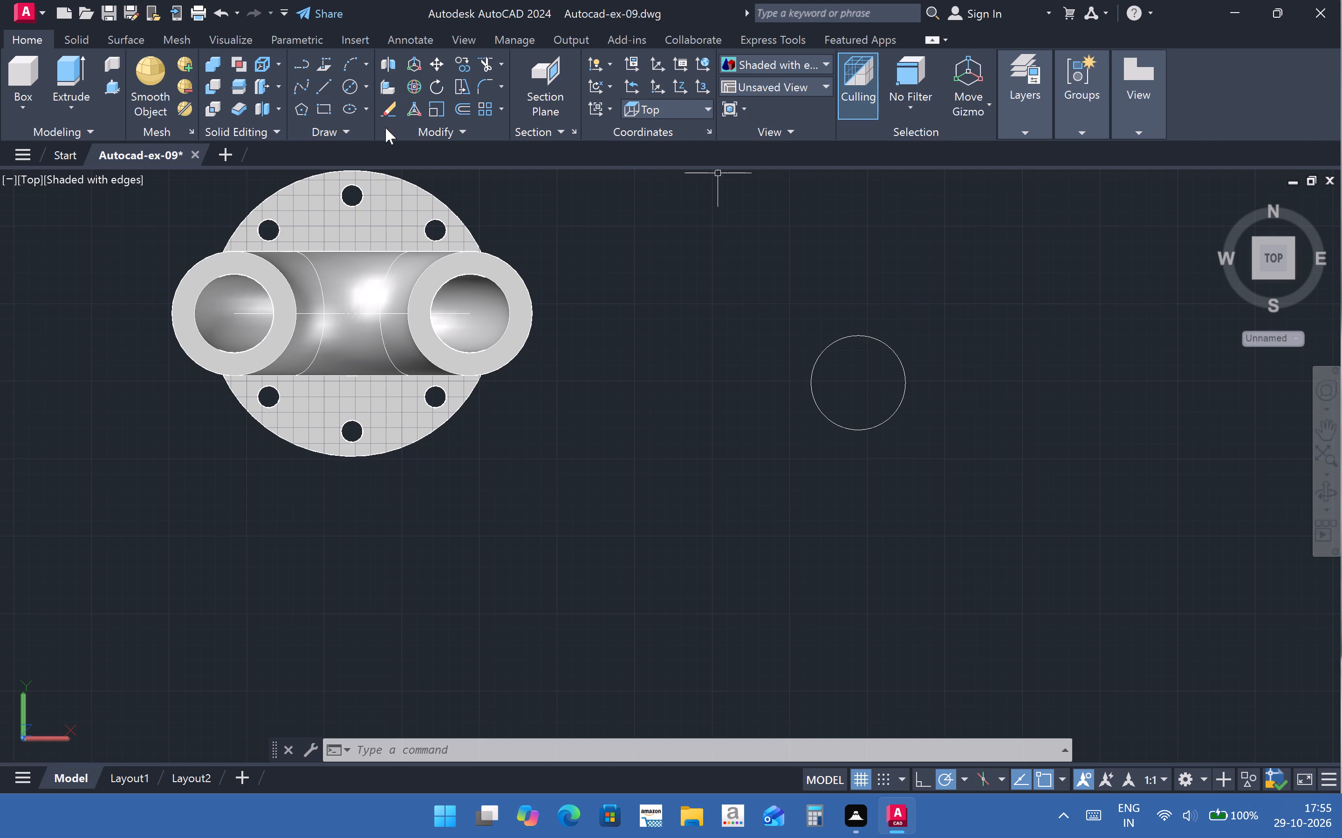
Draw a circle of diameter 158.05 concentric with the 76-diameter circle beside the pipe fitting.
click(352, 94)
click(861, 383)
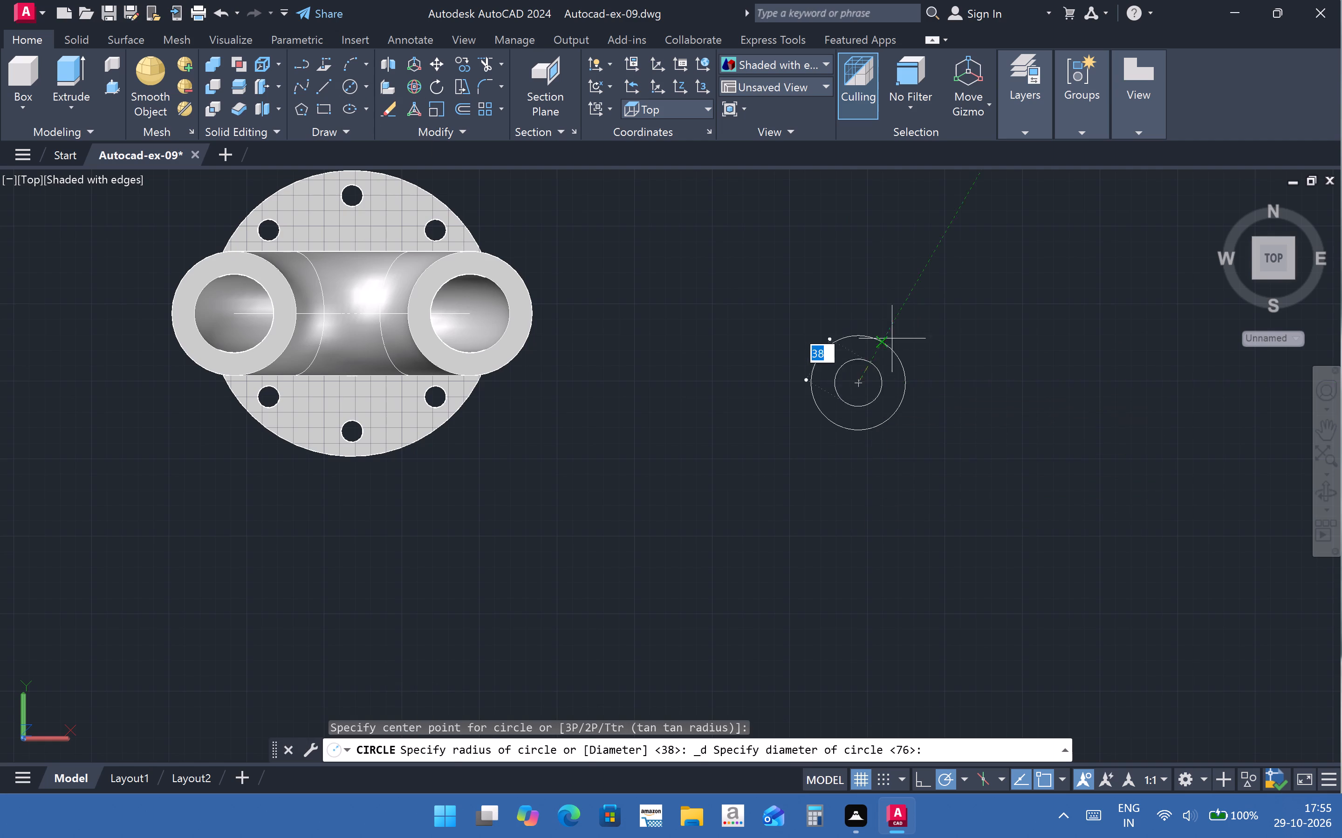
key(1)
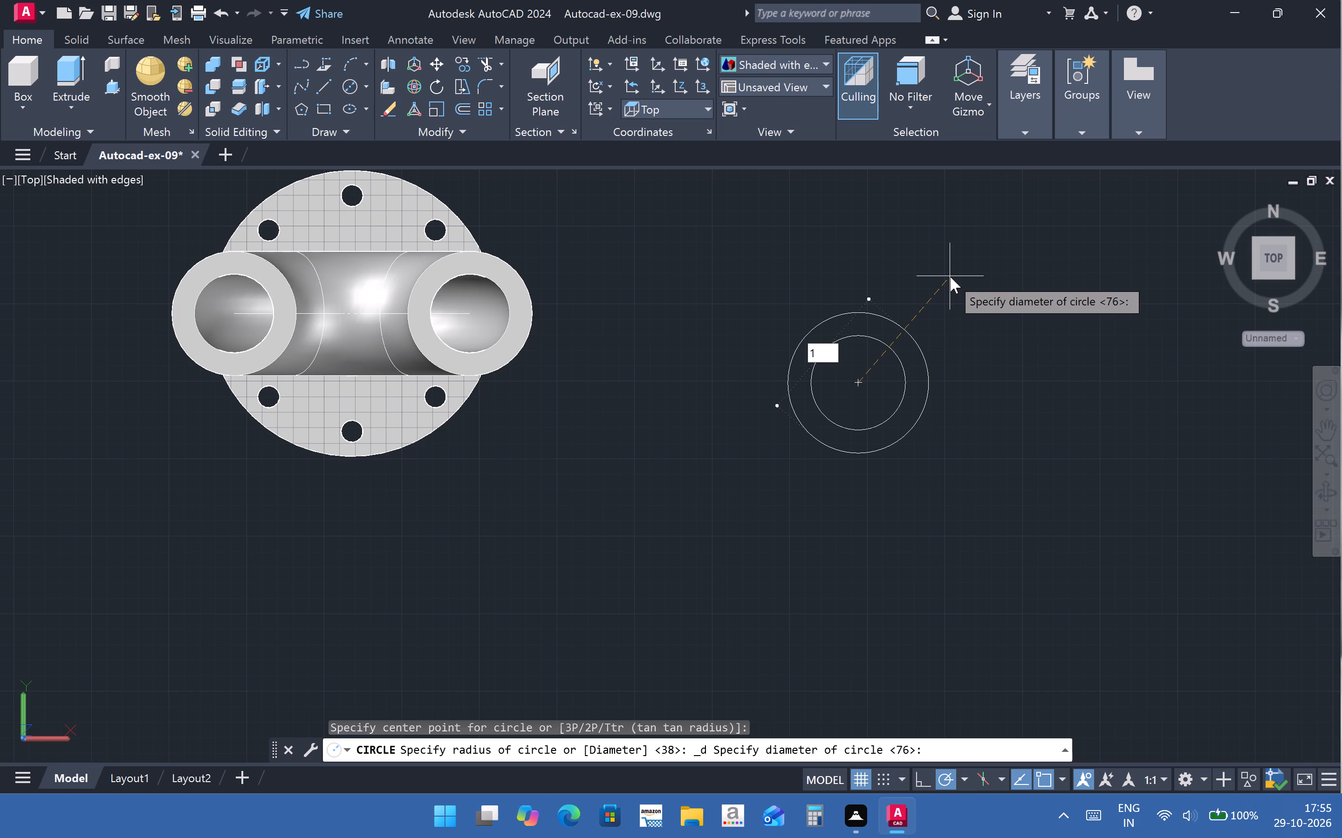
text(58.05)
key(Return)
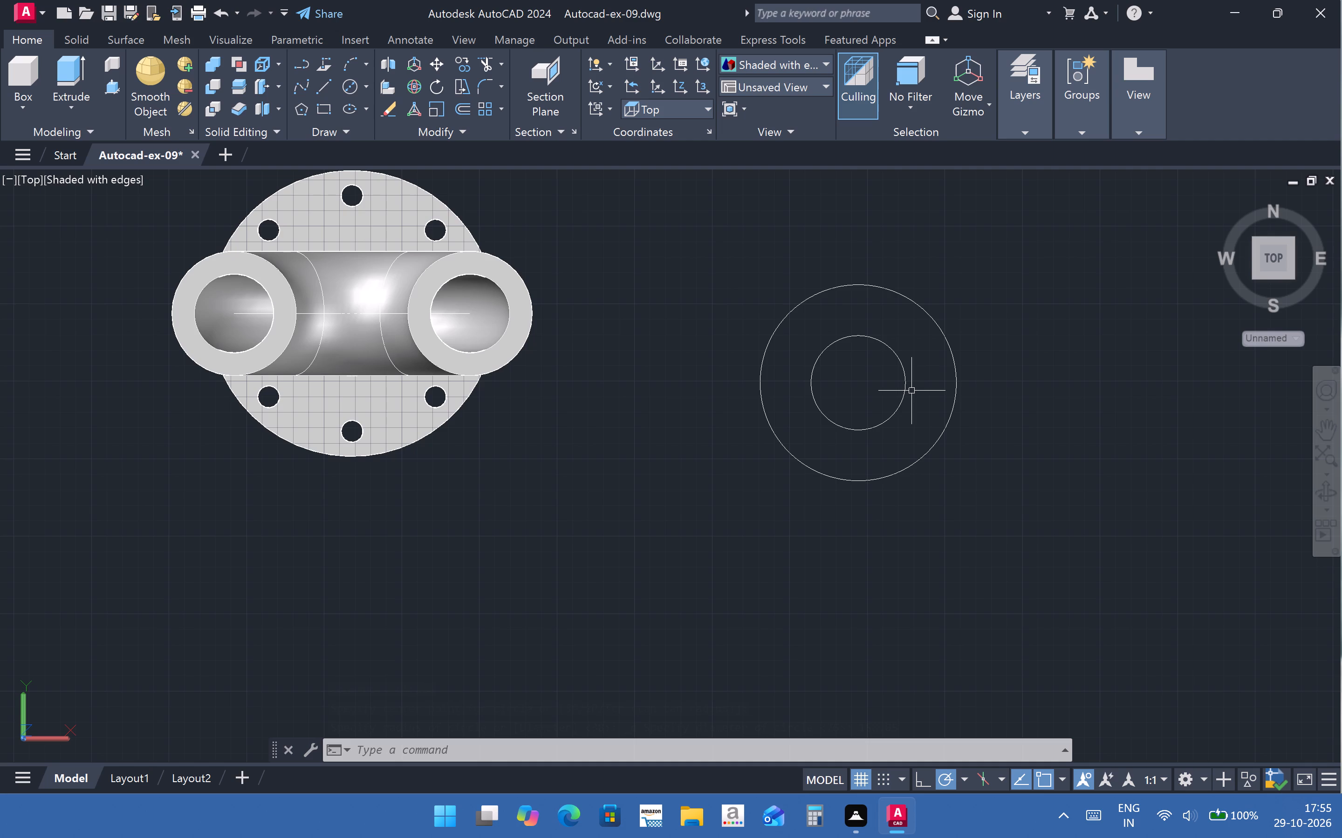
Draw a separate circle of diameter 118.5 on the far side of the concentric pair from the pipe fitting.
scroll(911, 392, up, 1)
scroll(941, 469, down, 2)
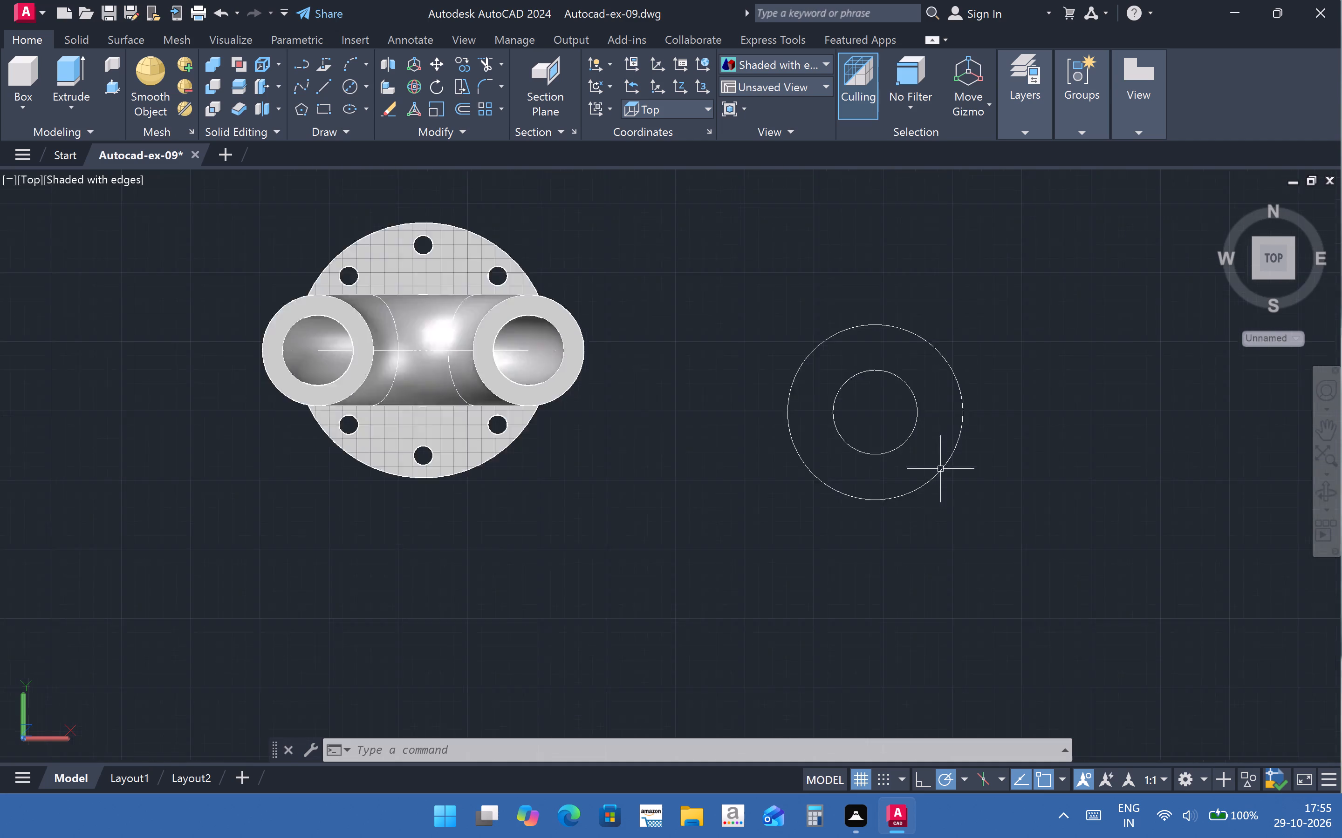
middle_drag(976, 520, 846, 537)
click(352, 88)
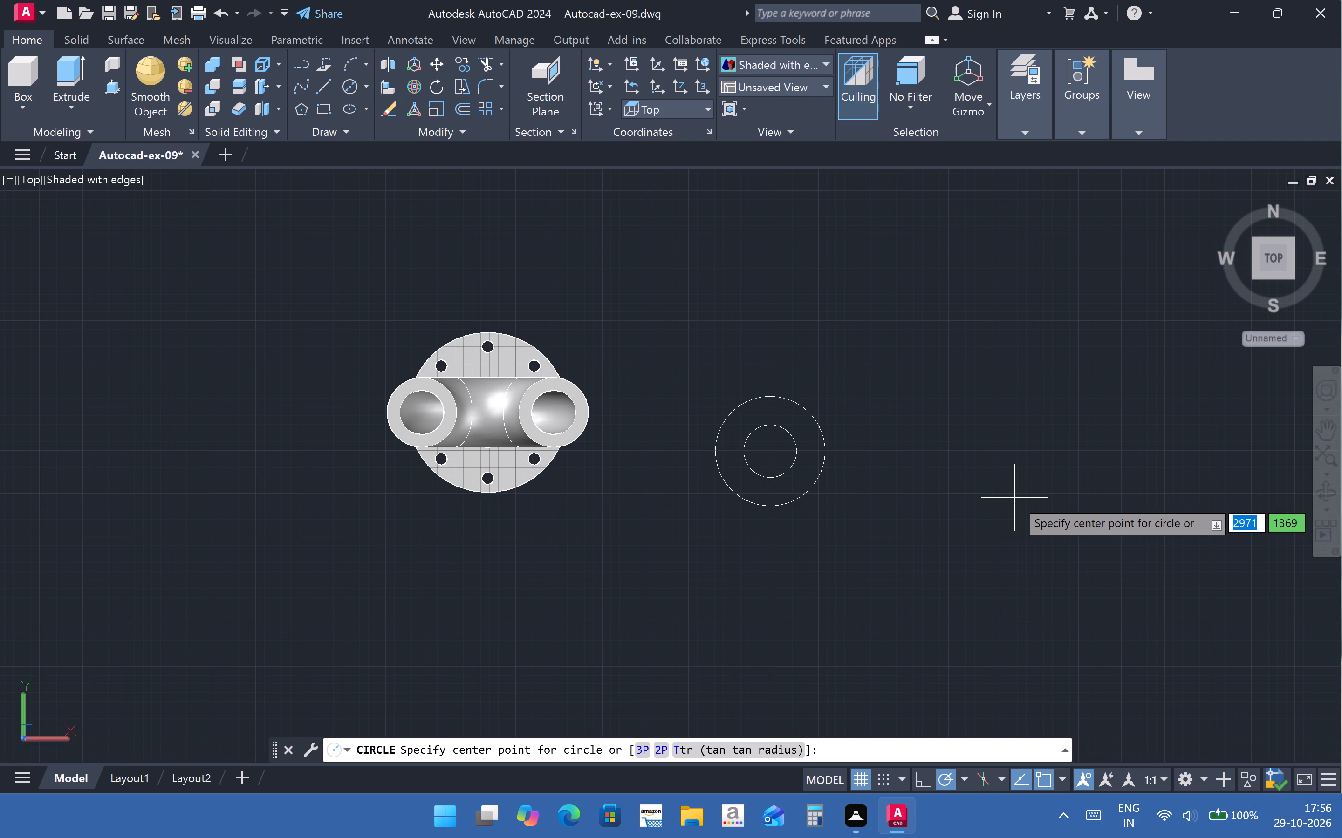
click(1013, 447)
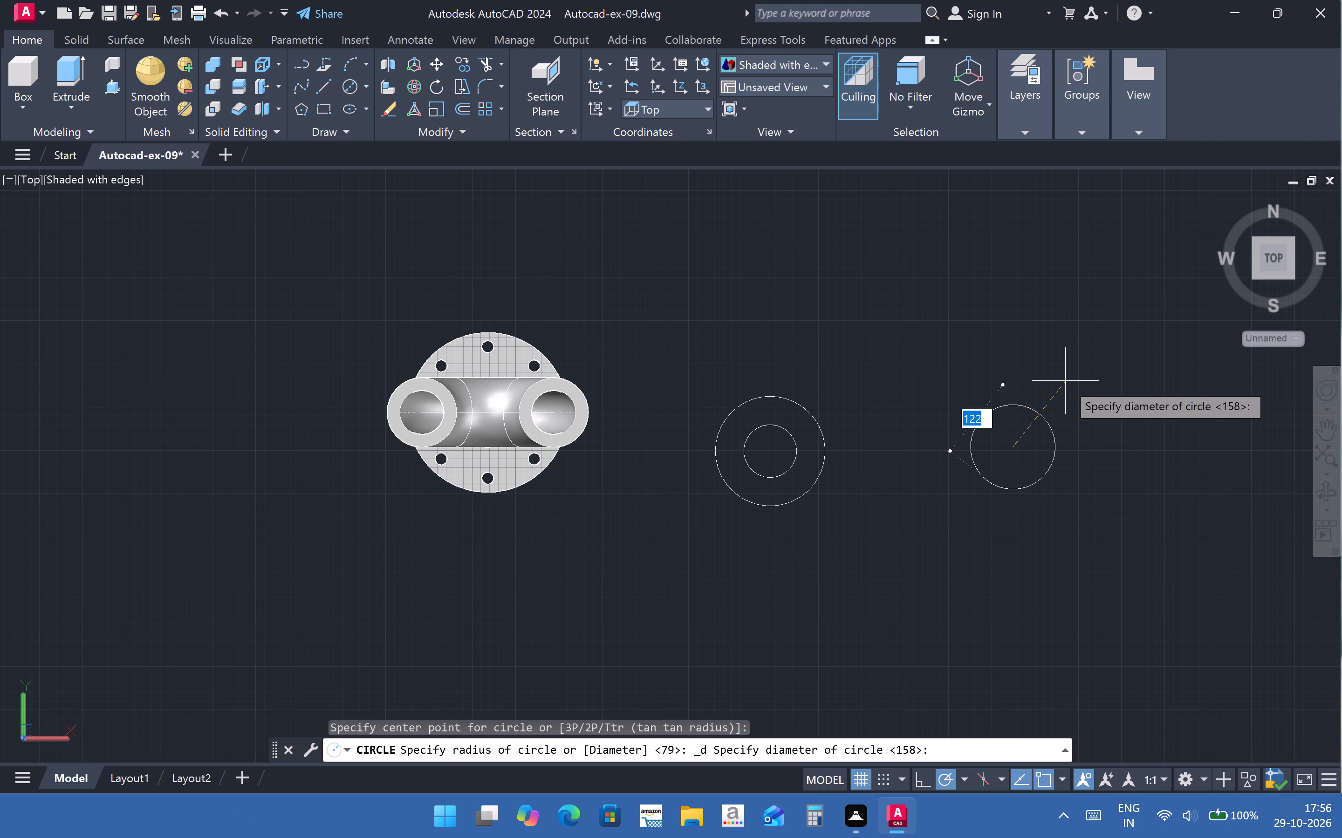
text(11)
text(8.5)
key(Return)
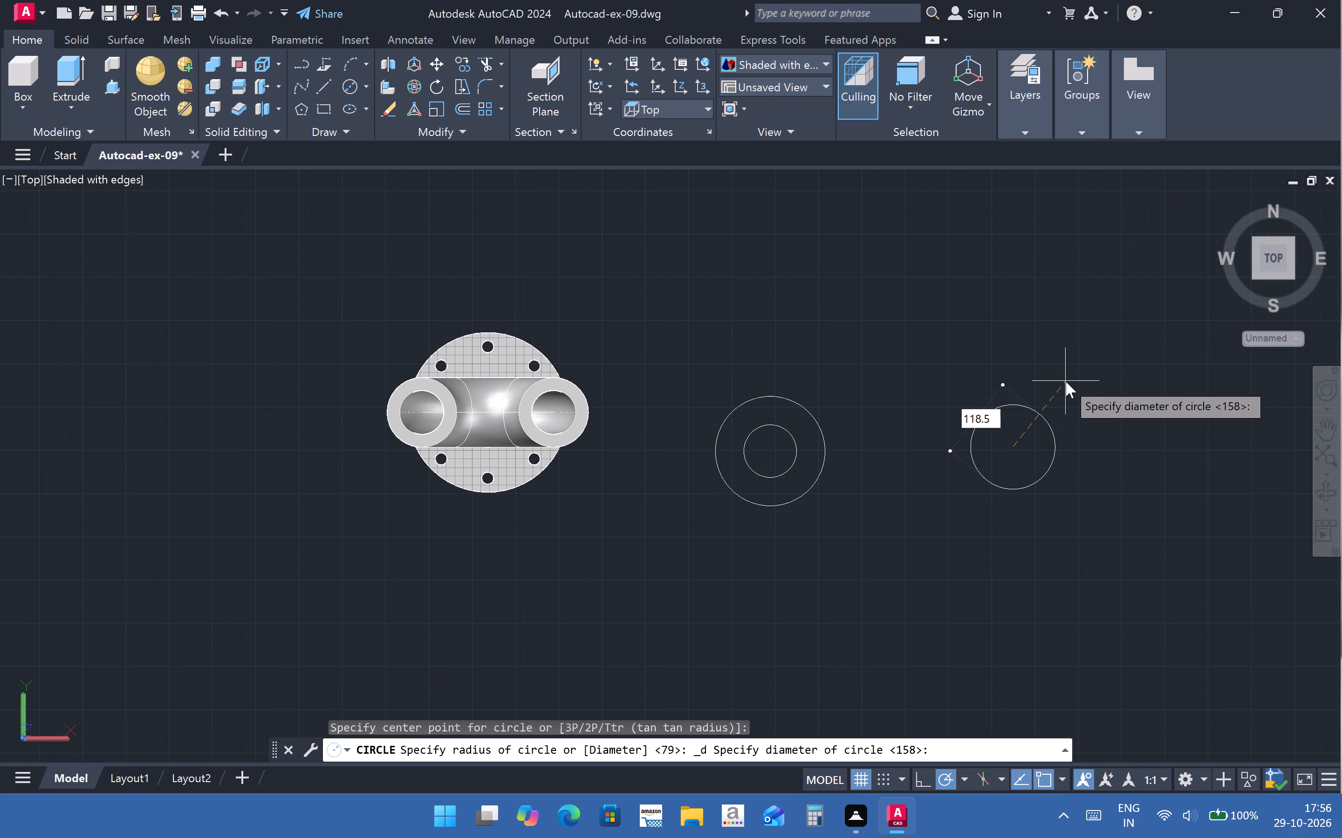
Draw a circle of diameter 76 concentric inside the 118.5-diameter circle.
scroll(1054, 419, up, 2)
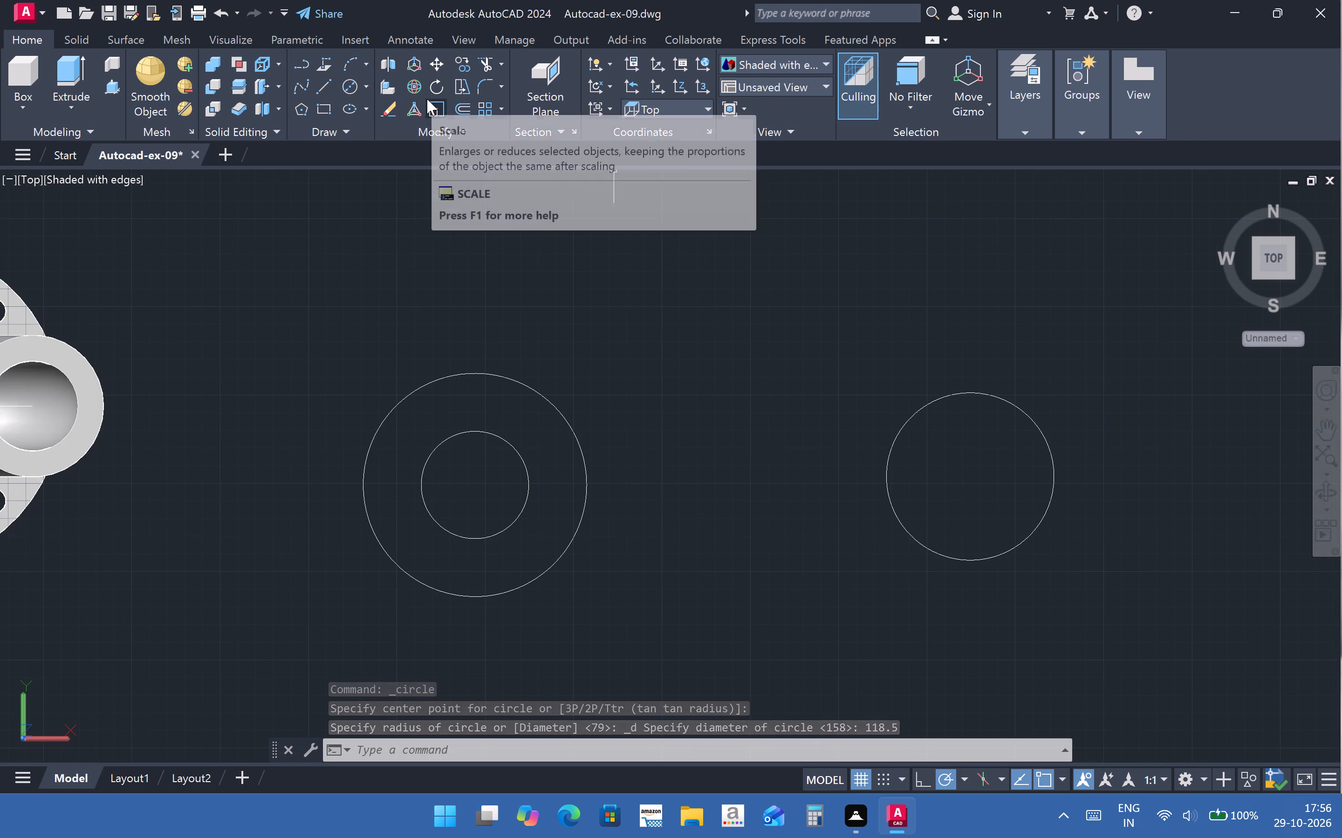
click(347, 91)
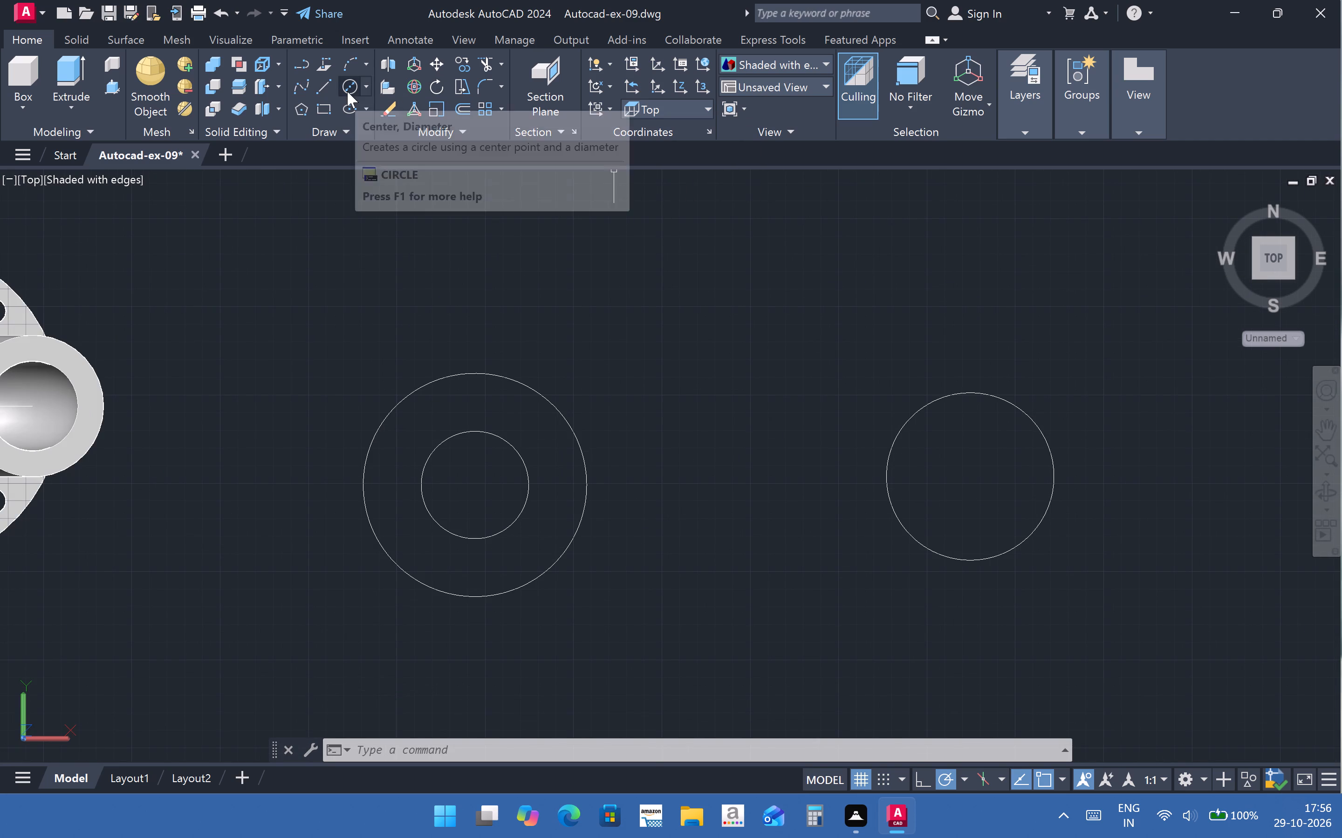
click(974, 477)
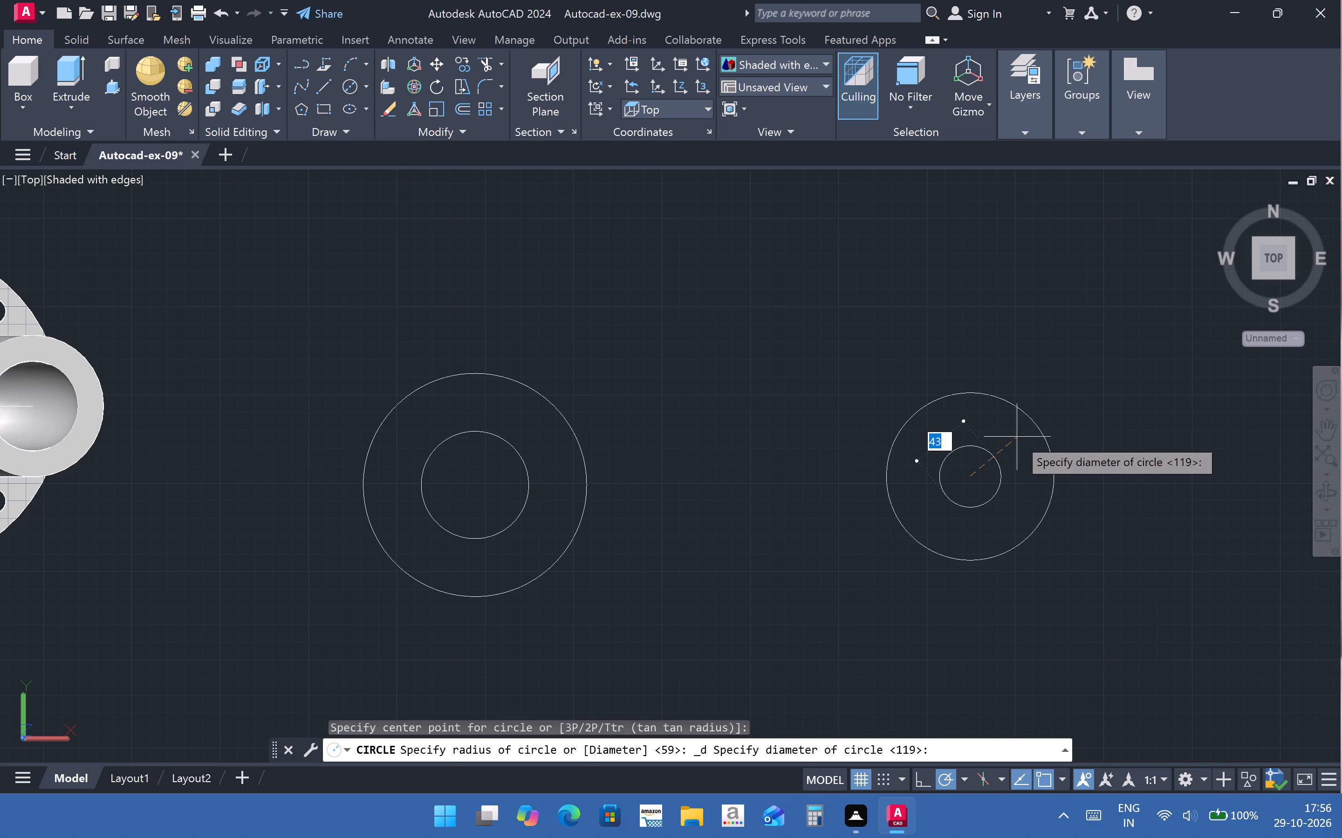
text(76)
key(Return)
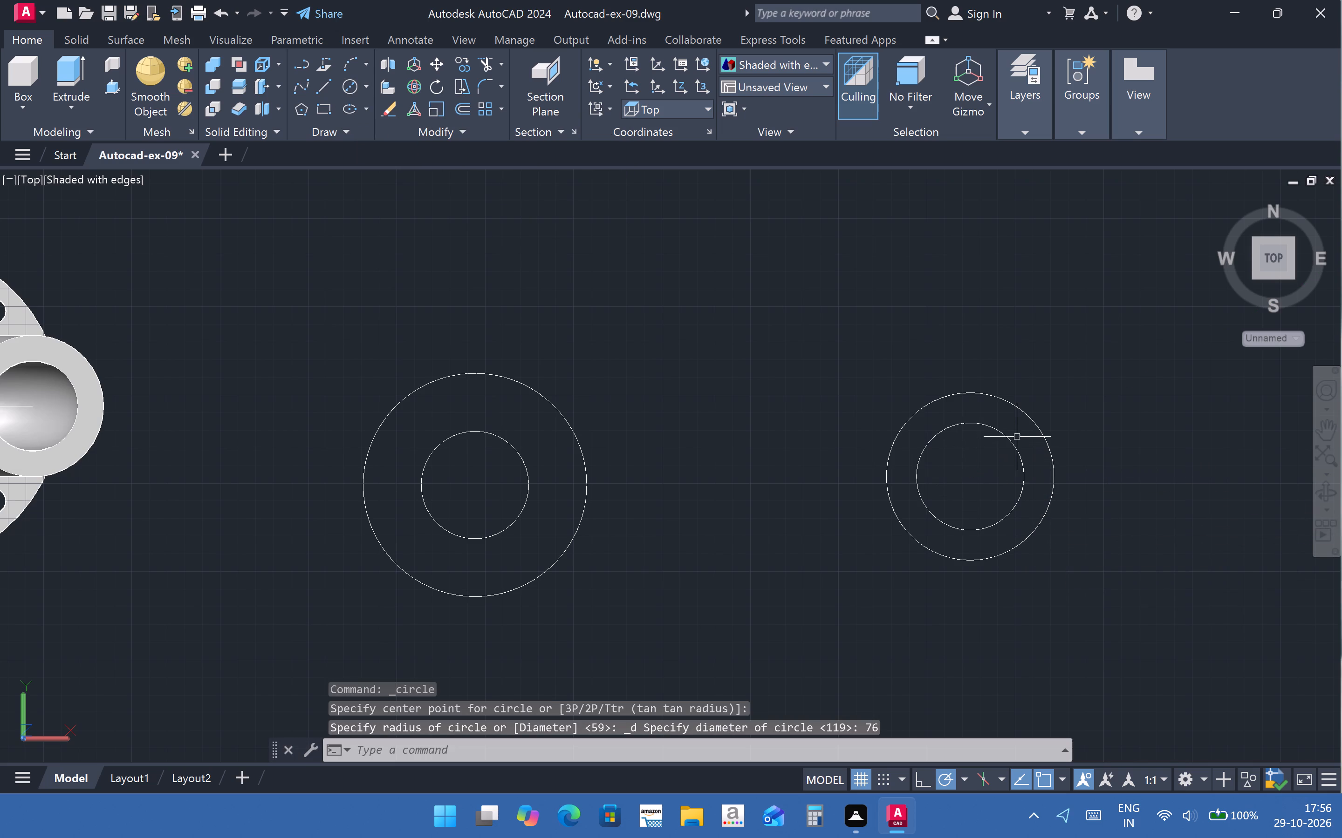
Switch the model from the Top view to the SW Isometric view.
scroll(614, 446, down, 2)
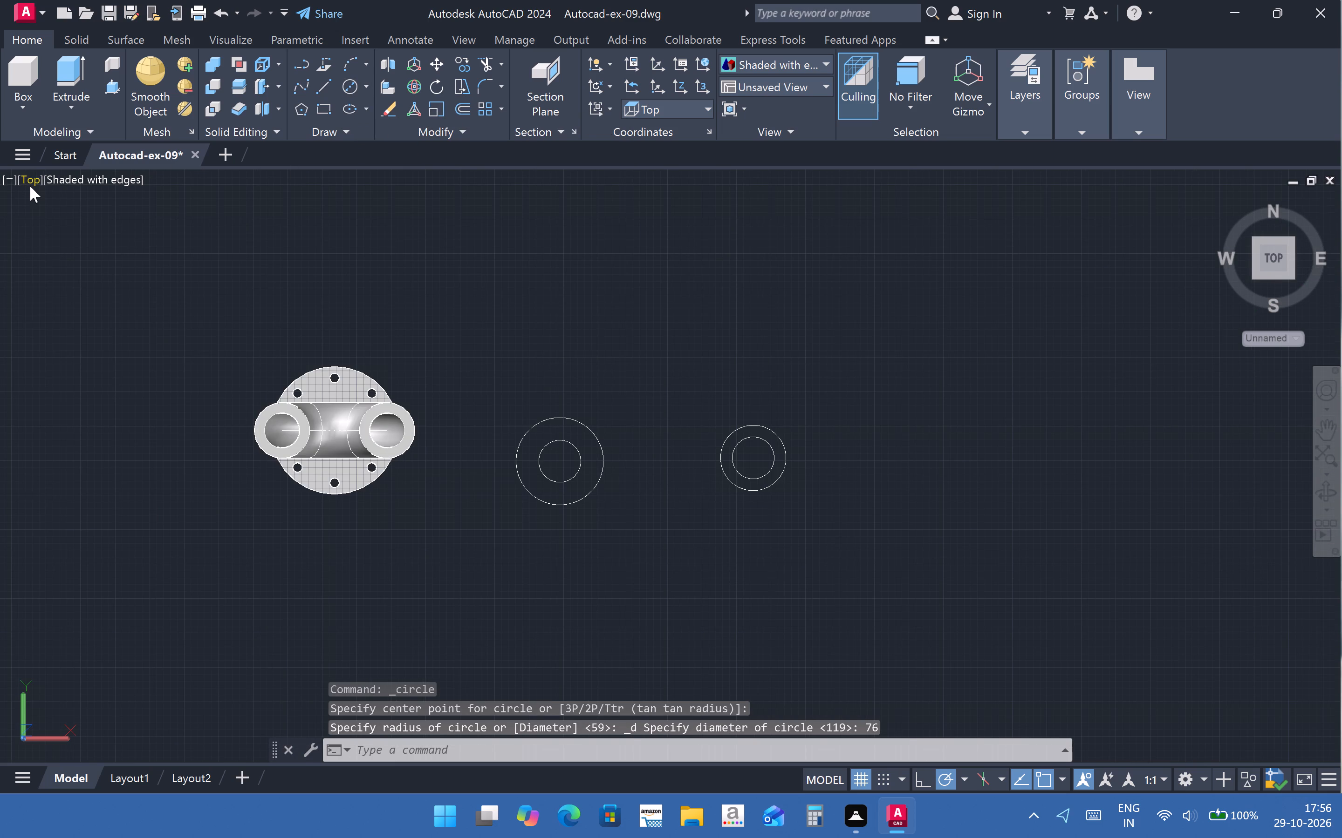
click(30, 183)
click(82, 339)
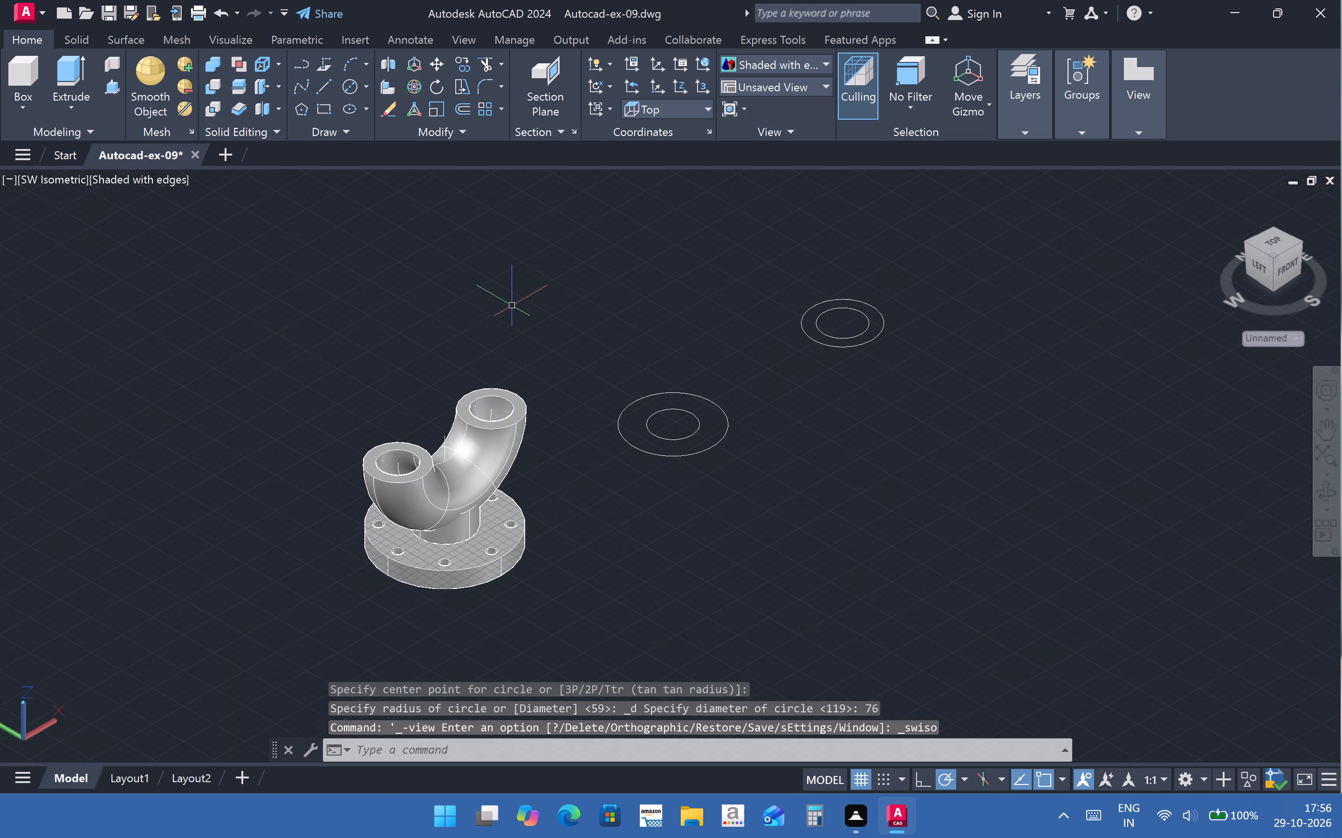
Presspull the ring area between the 158.05 and 76 diameter circles to a height of 32.
click(69, 90)
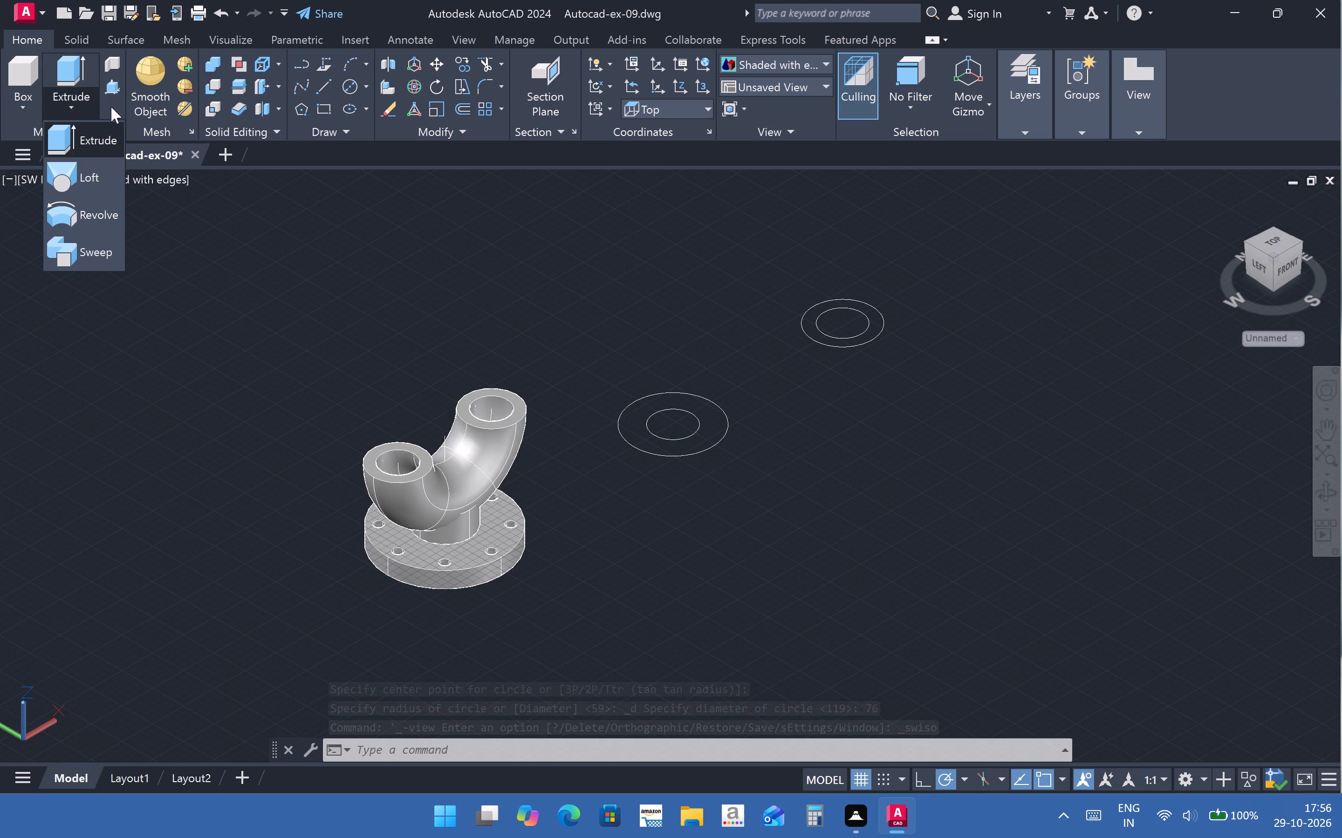
click(110, 137)
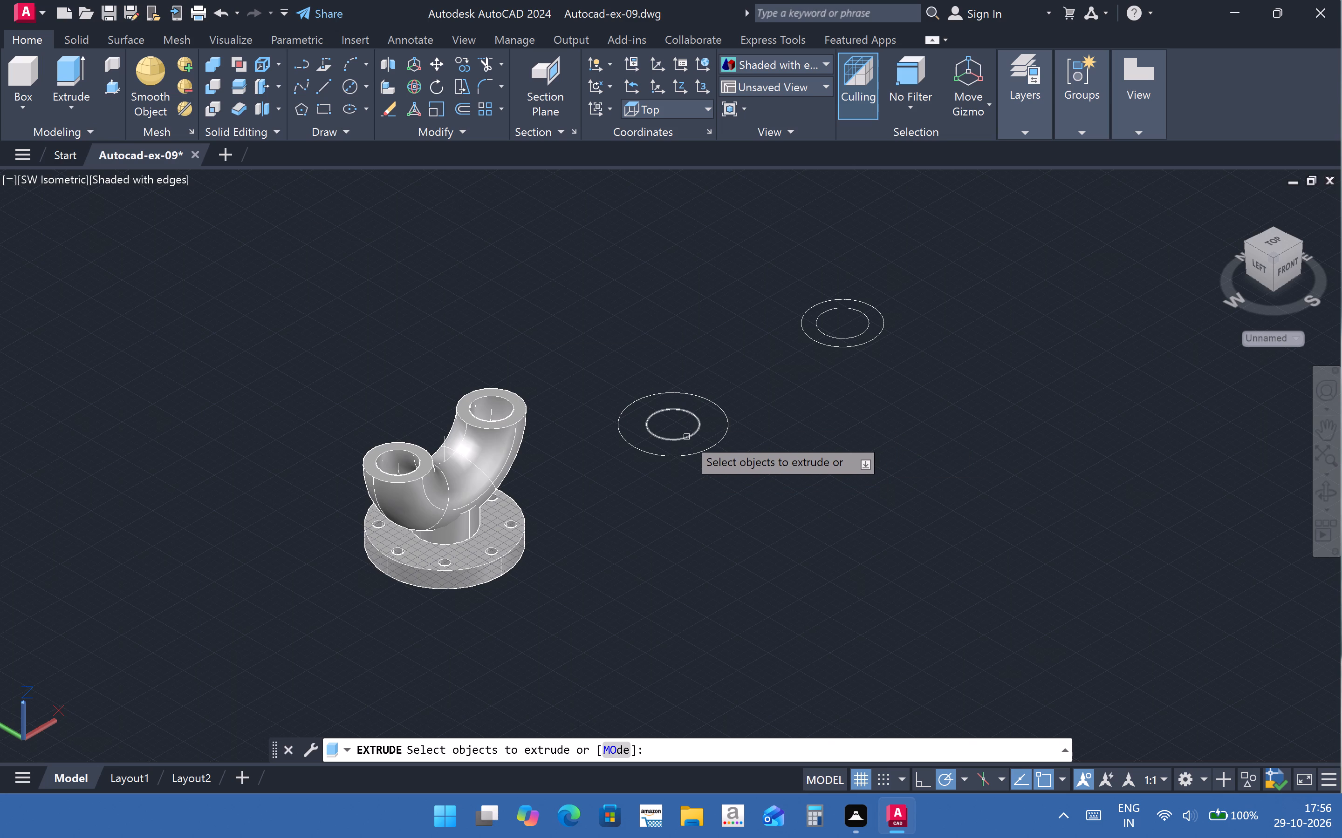
click(114, 88)
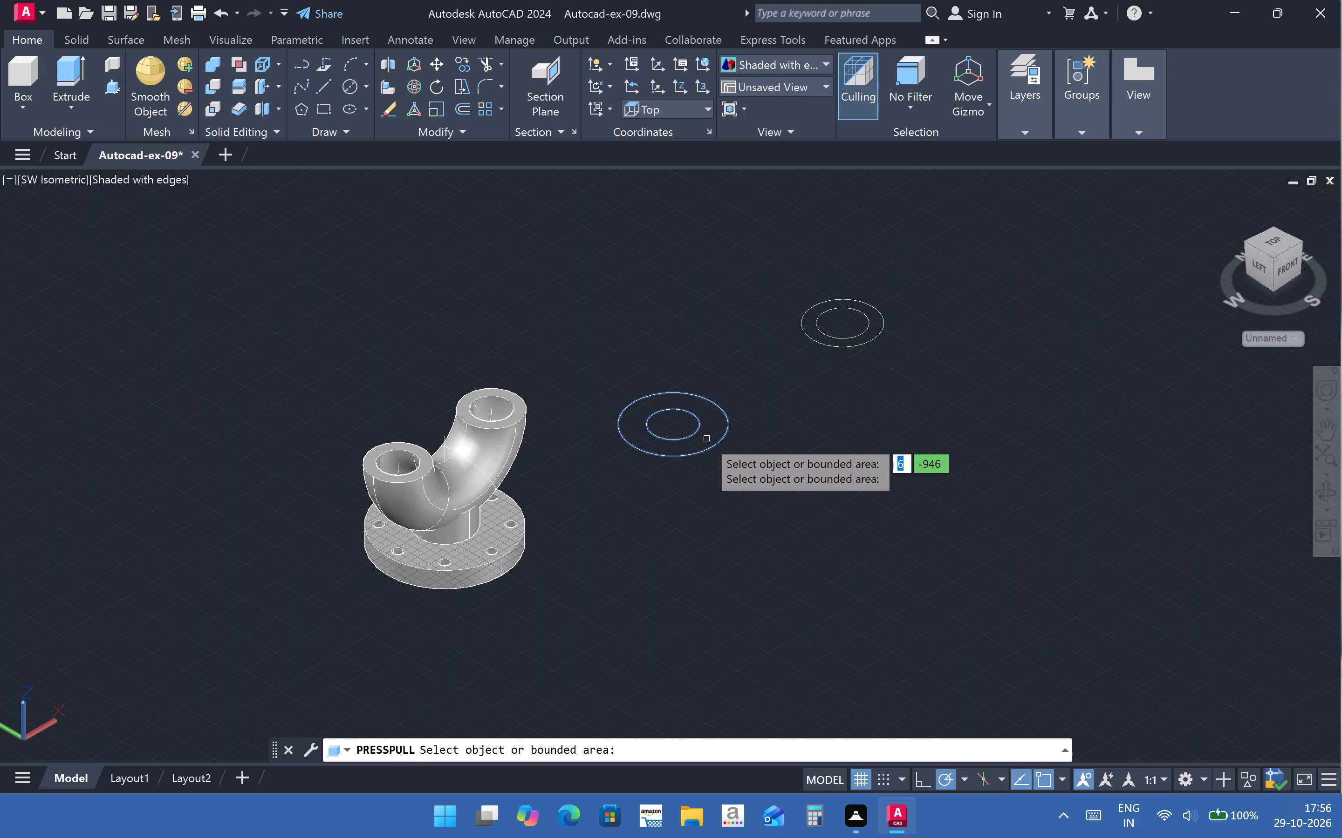
click(707, 439)
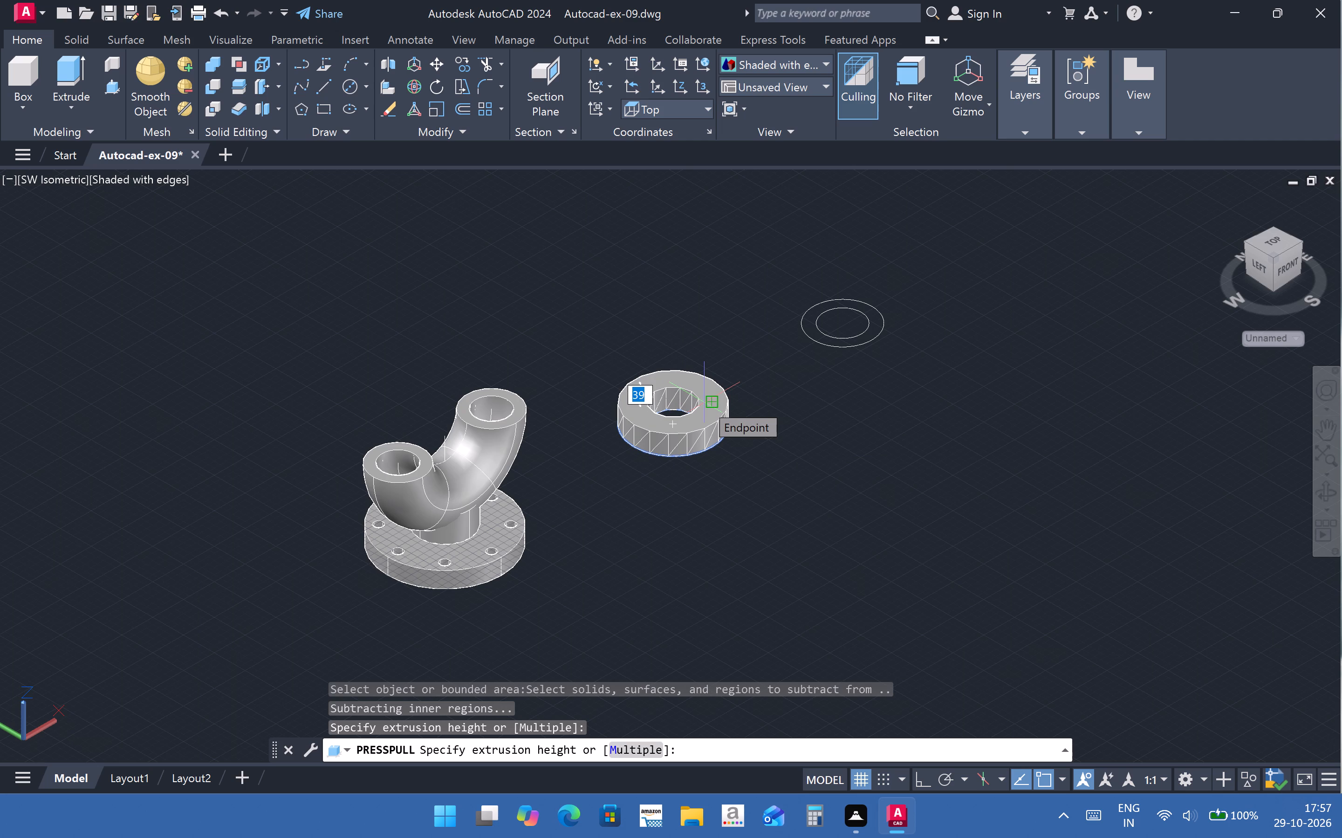
text(32)
key(Return)
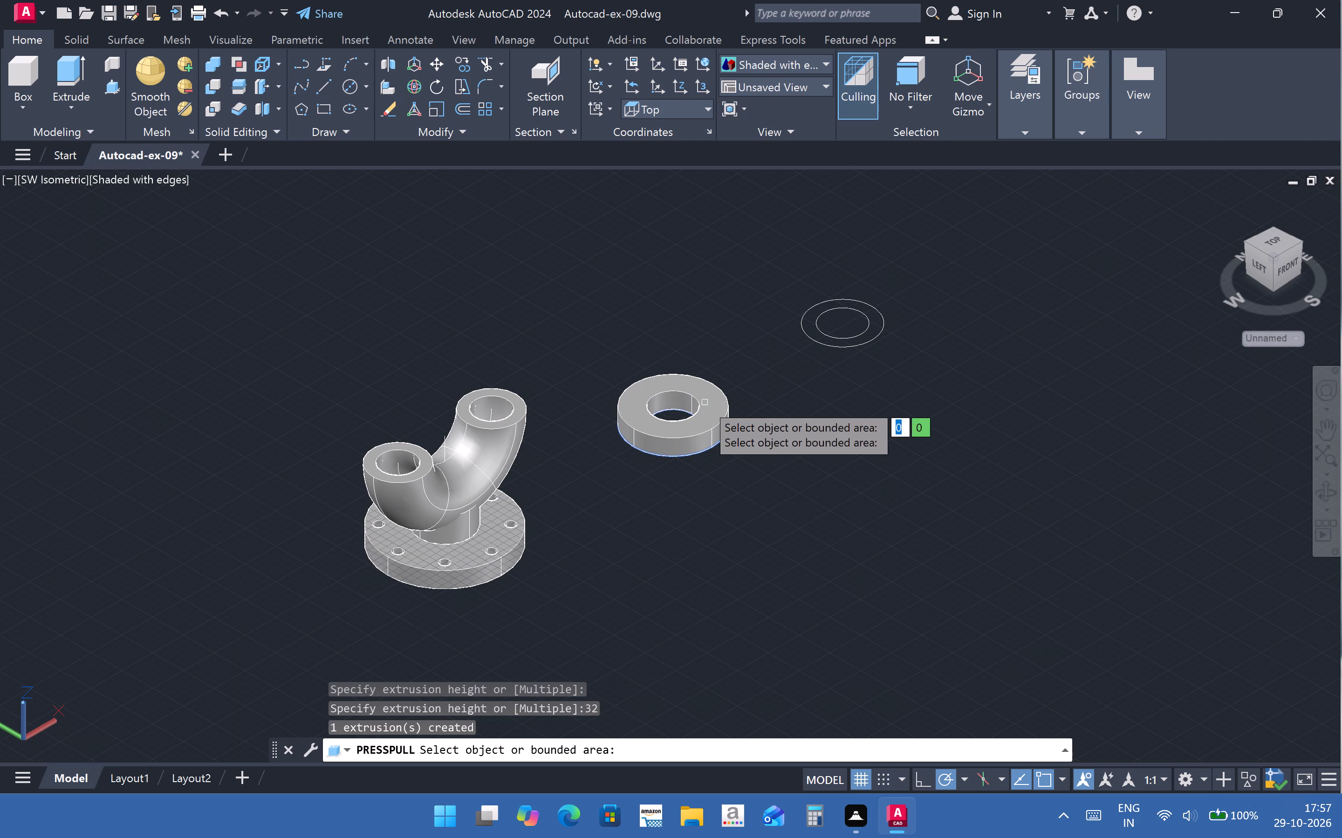
Presspull the ring area between the 118.5 and 76 diameter circles to a height of 14.
click(874, 340)
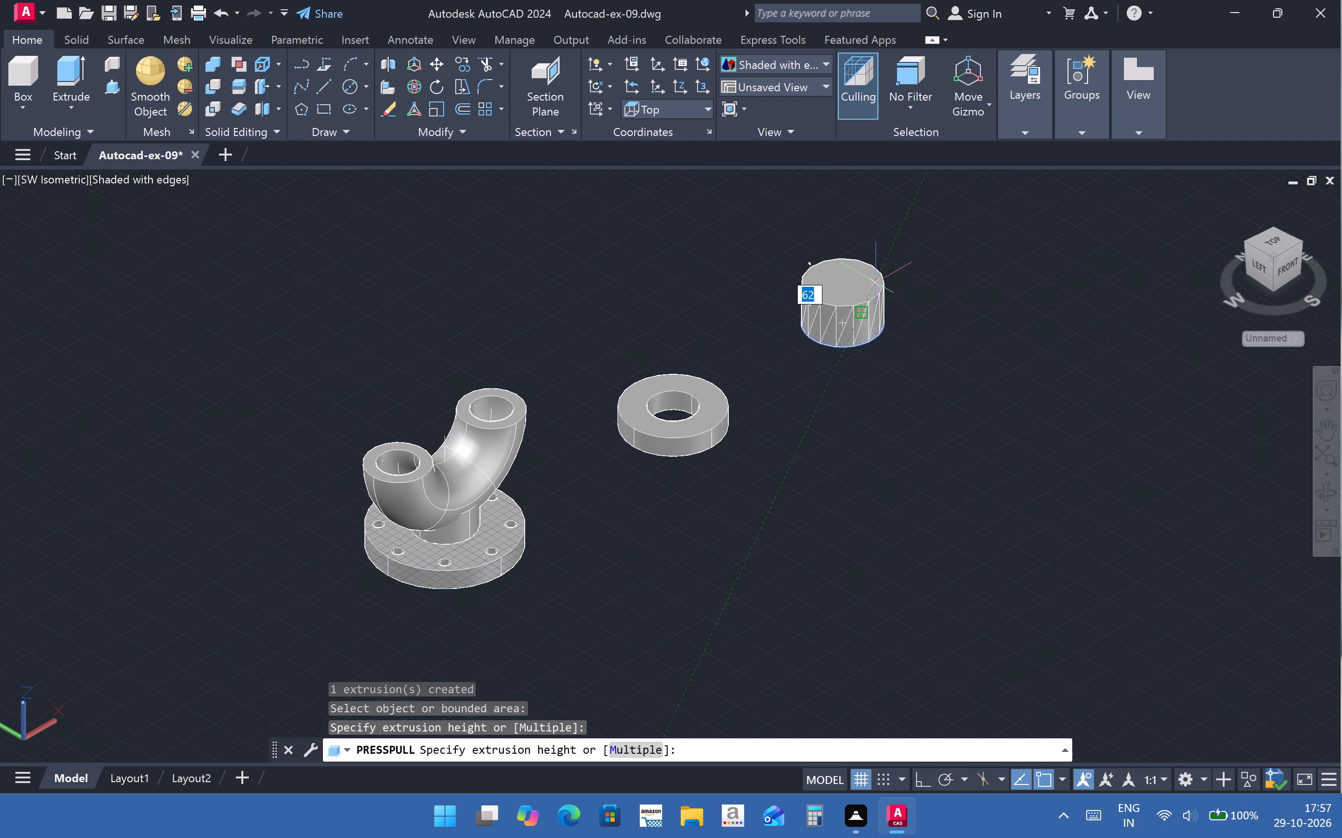
key(Escape)
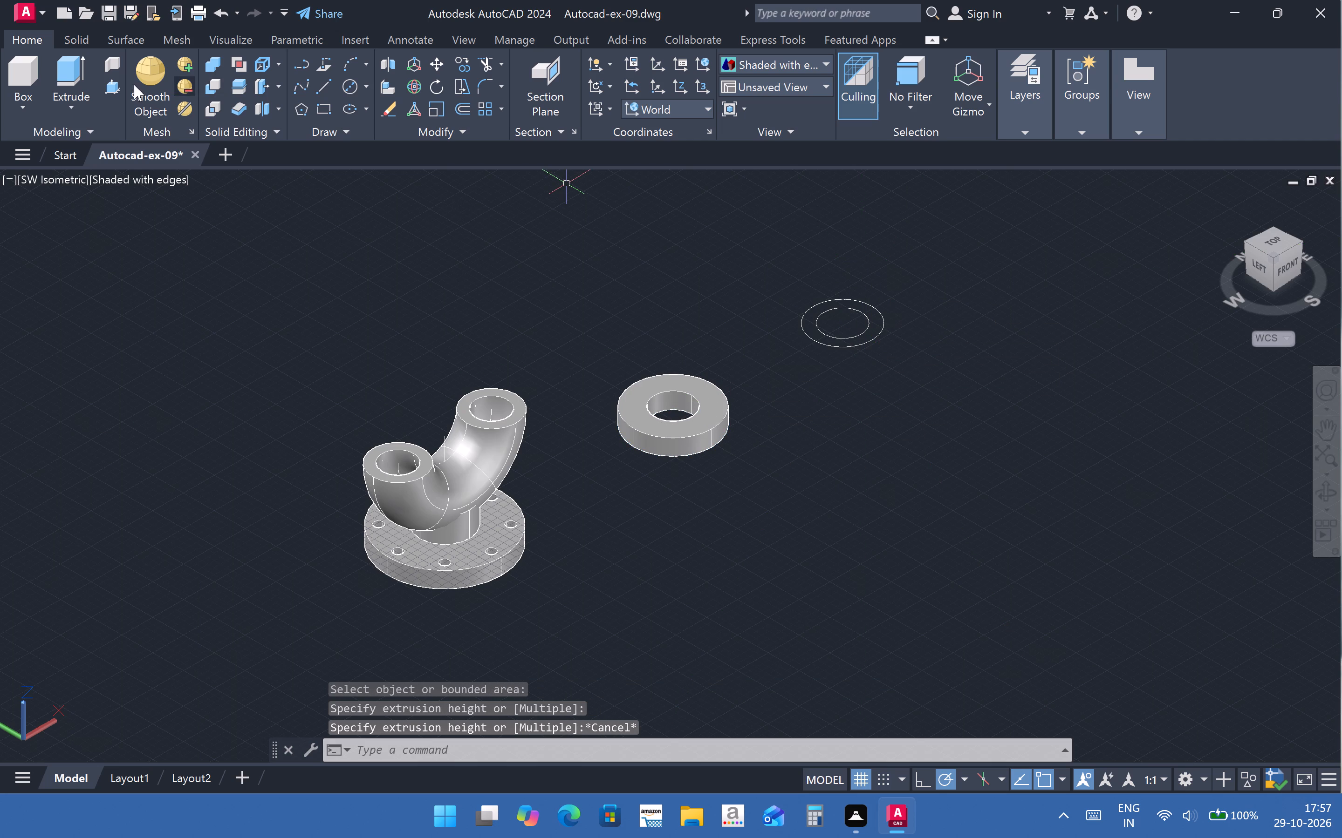
click(116, 94)
click(876, 331)
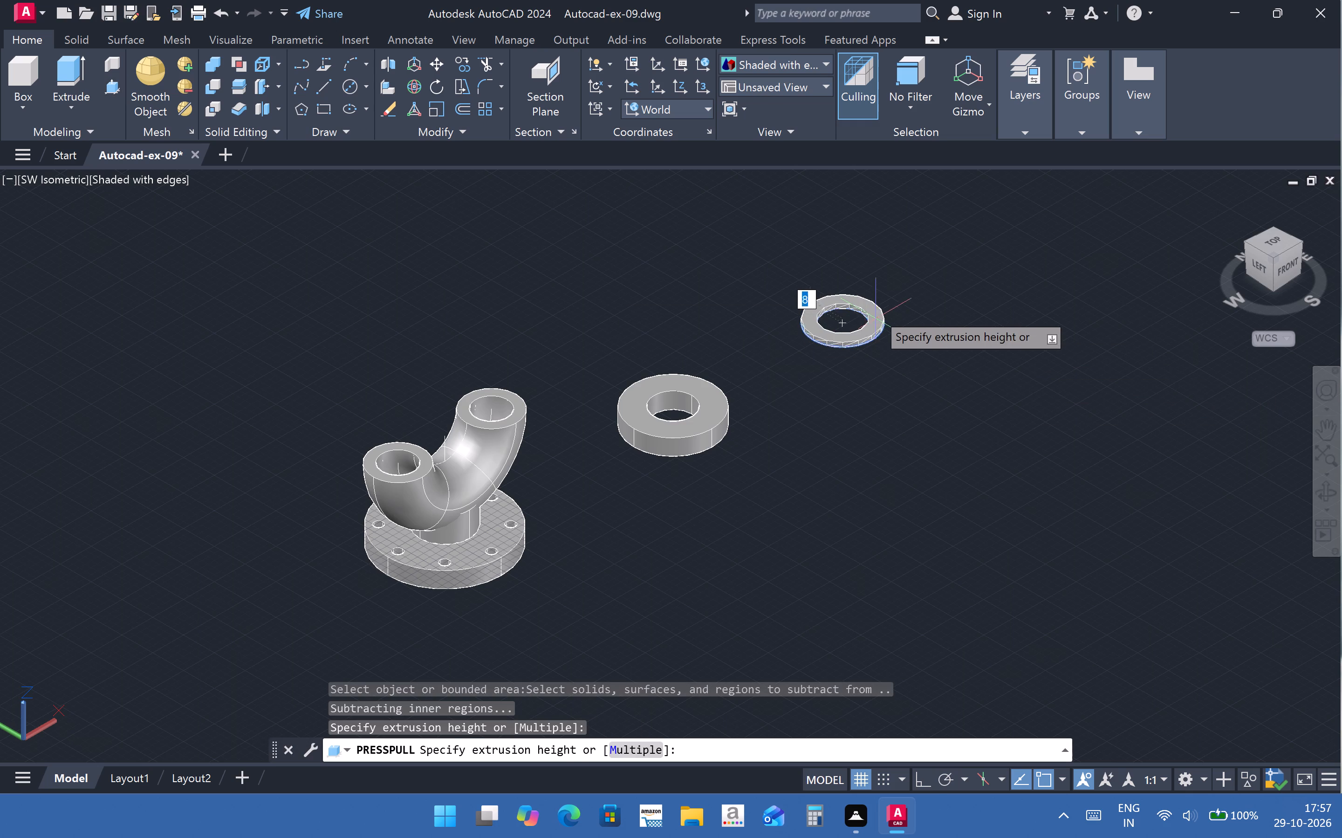
text(14)
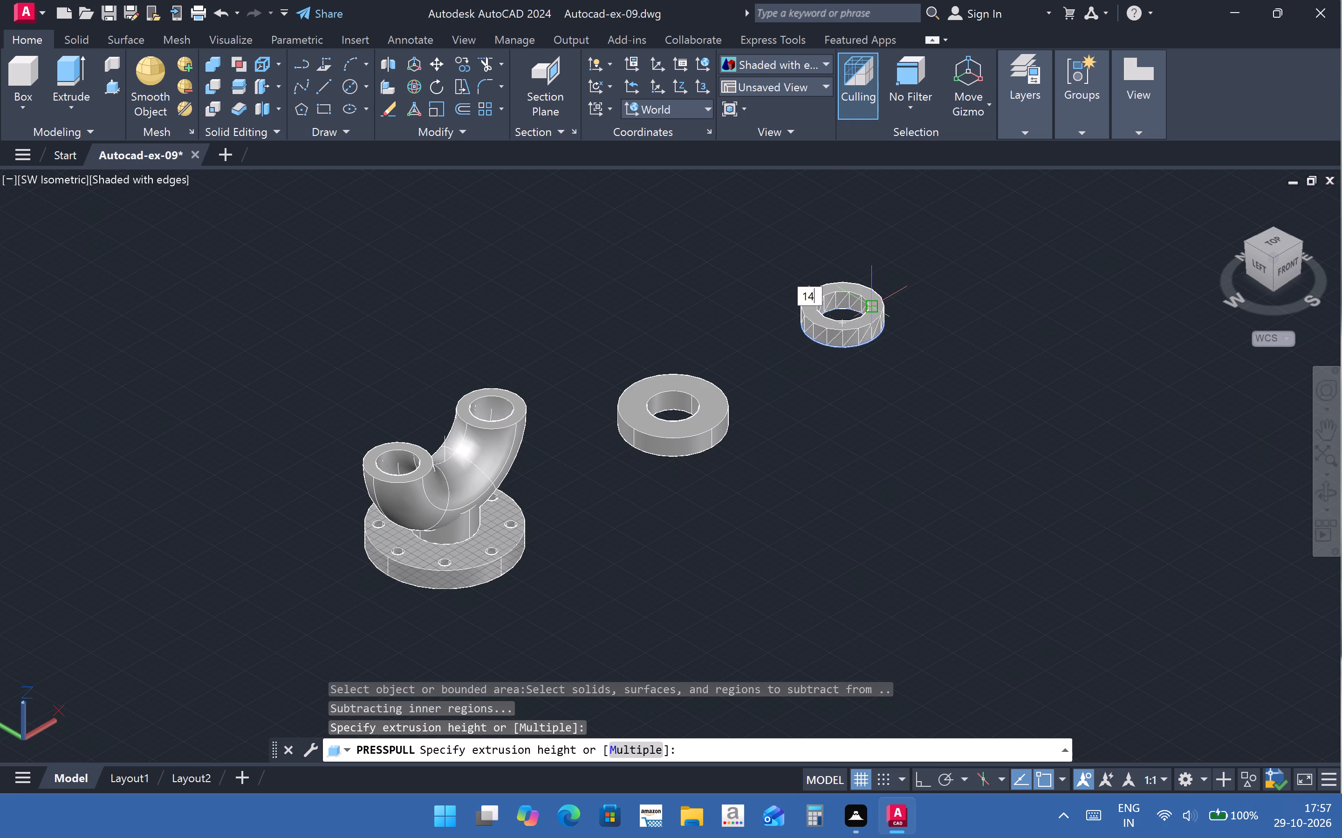
key(Return)
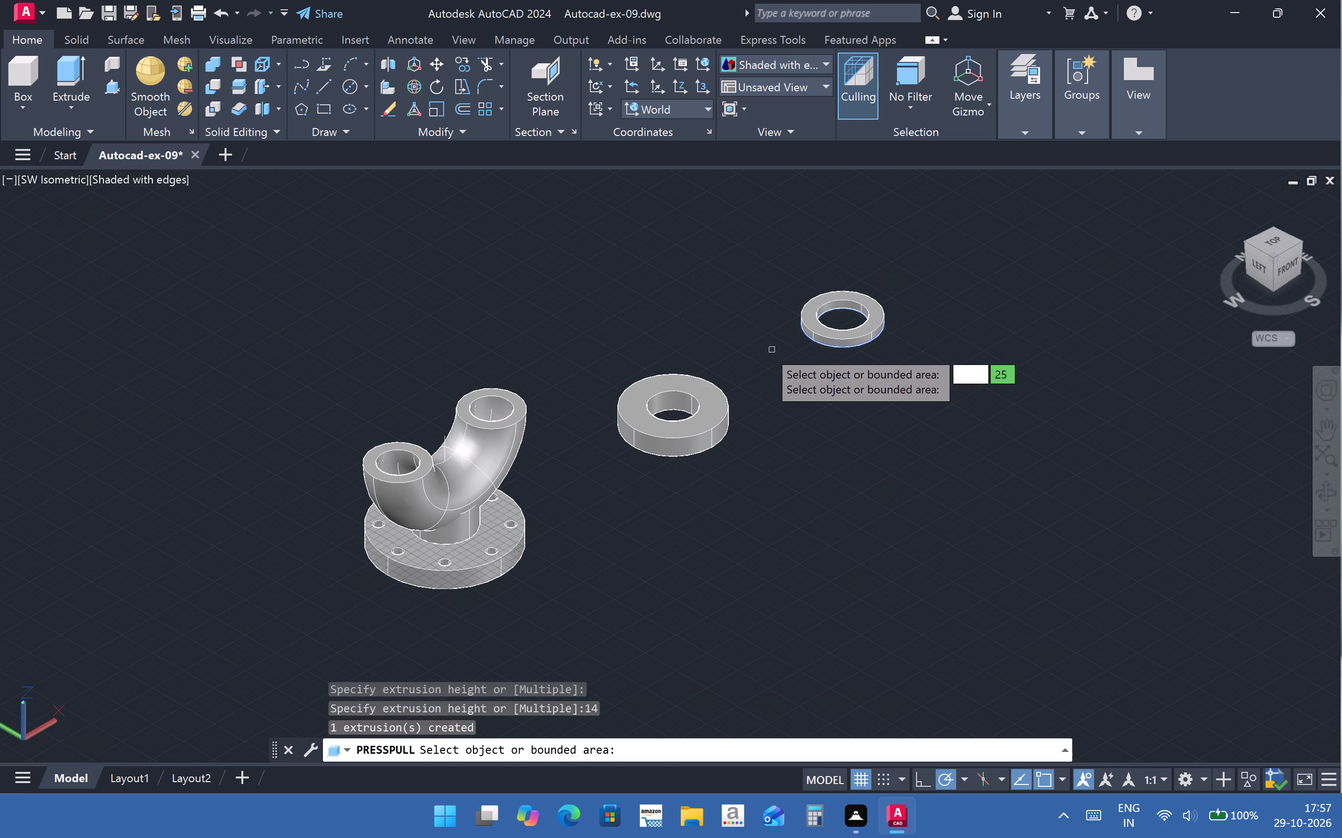
scroll(654, 418, up, 2)
scroll(587, 463, down, 1)
middle_drag(587, 463, 776, 446)
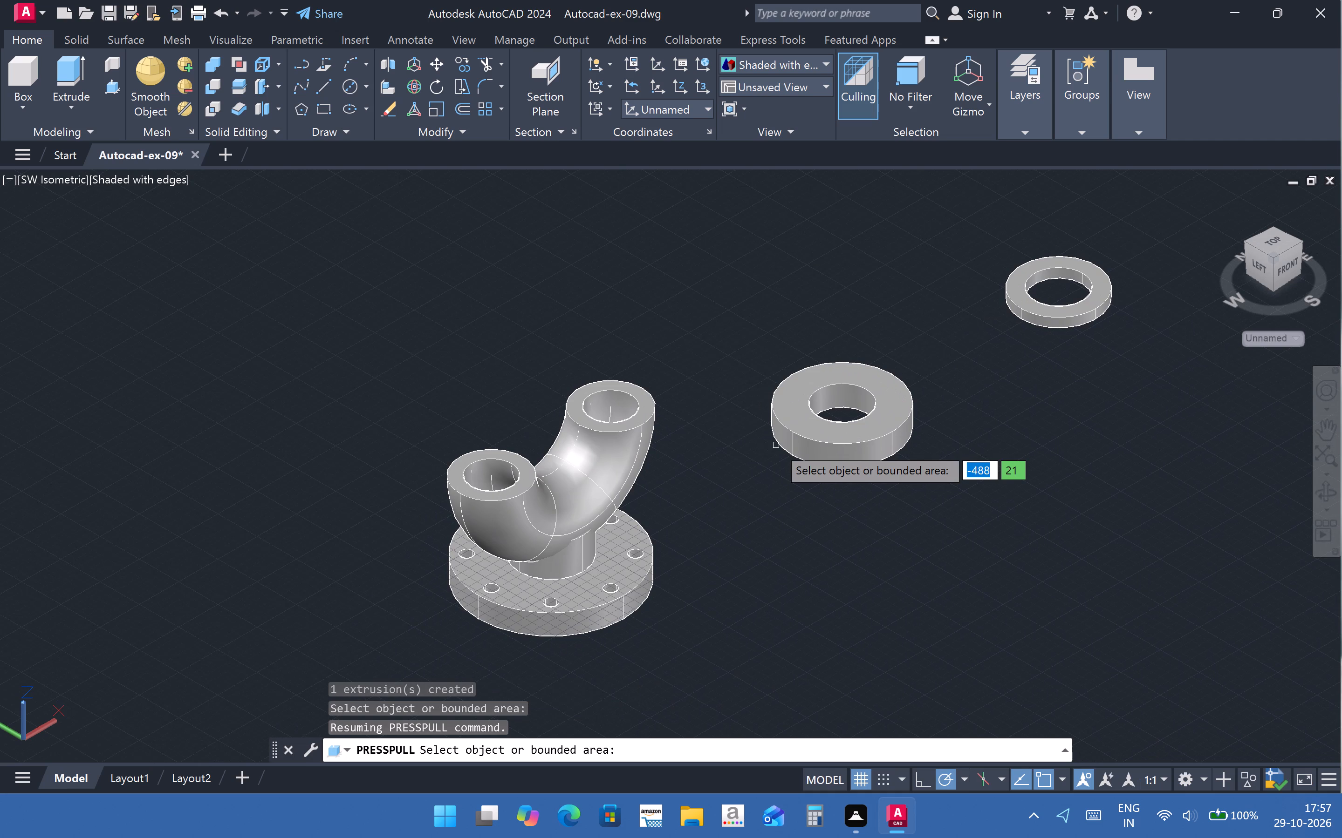
key(Escape)
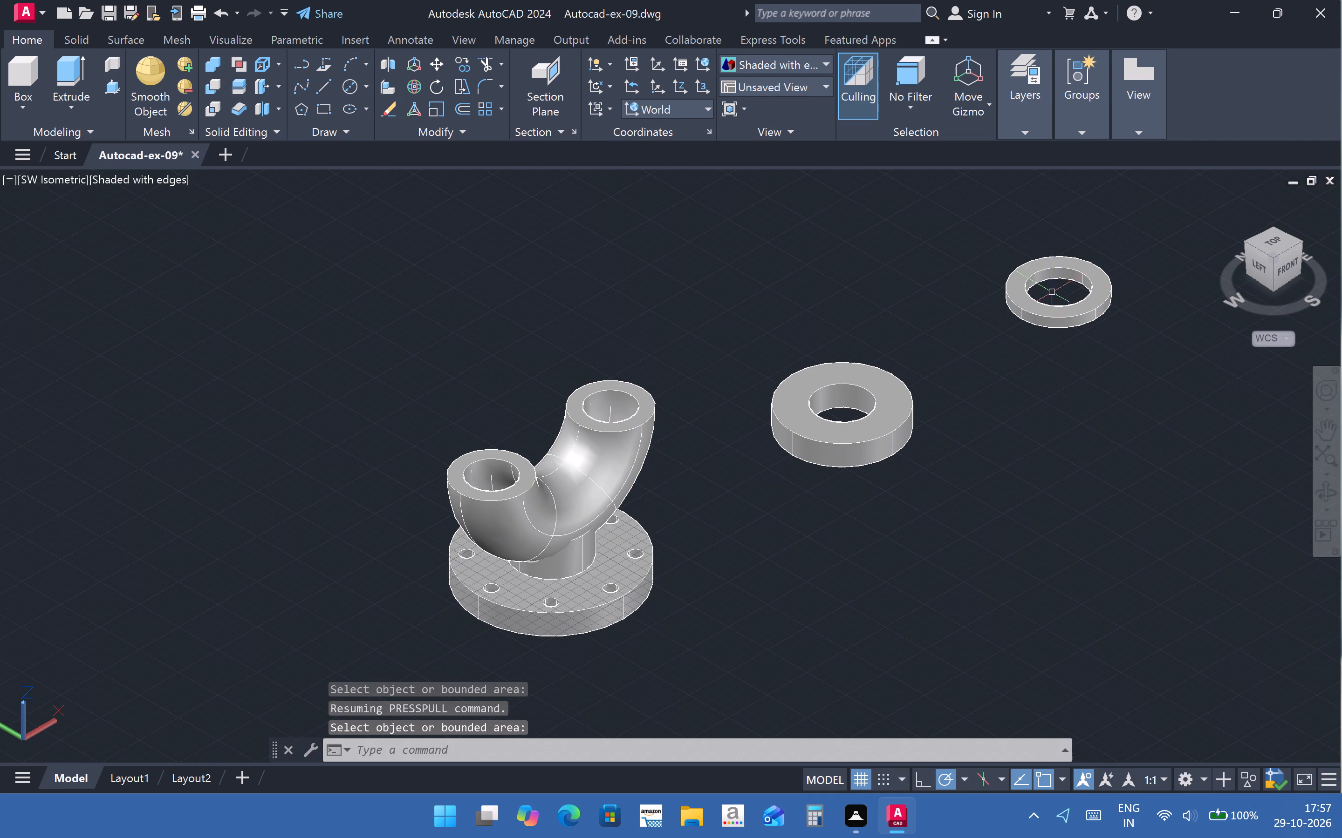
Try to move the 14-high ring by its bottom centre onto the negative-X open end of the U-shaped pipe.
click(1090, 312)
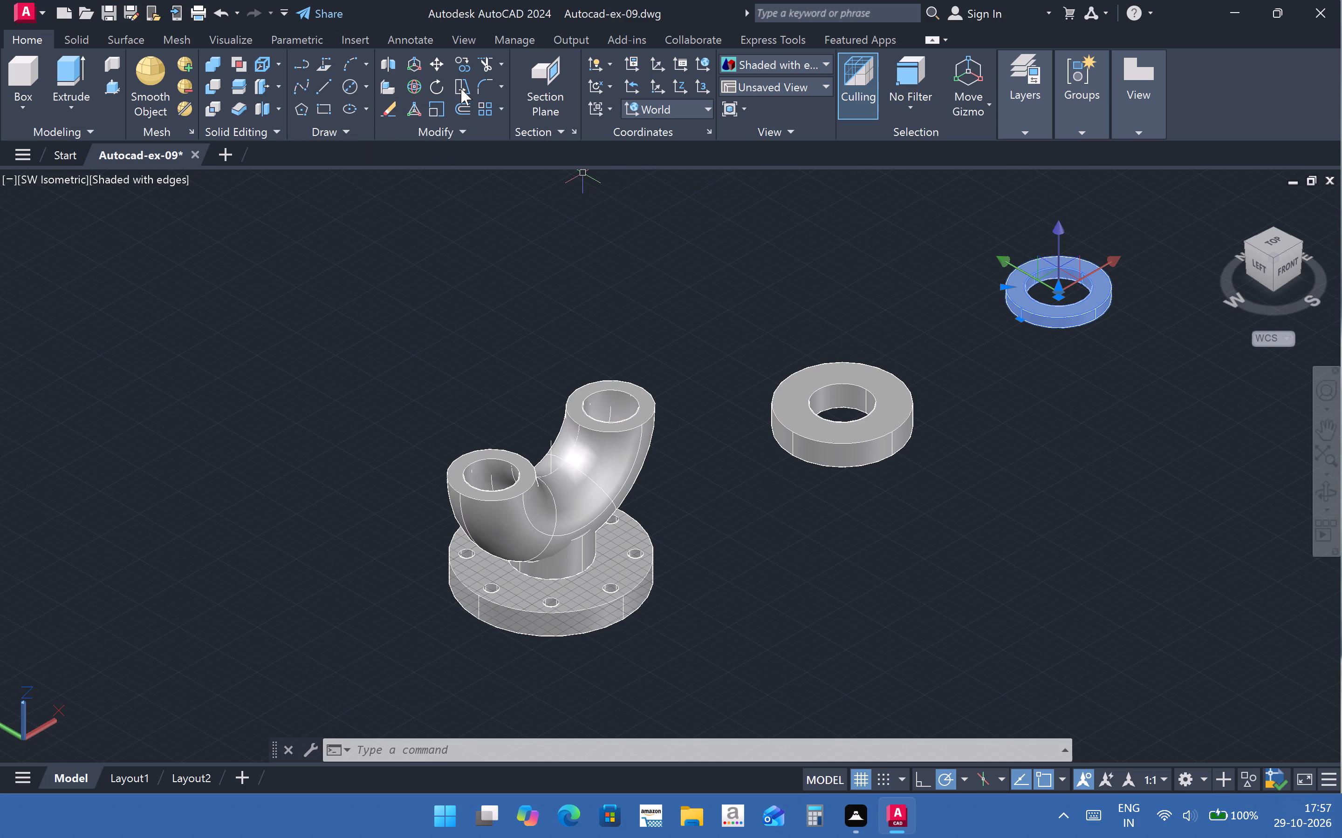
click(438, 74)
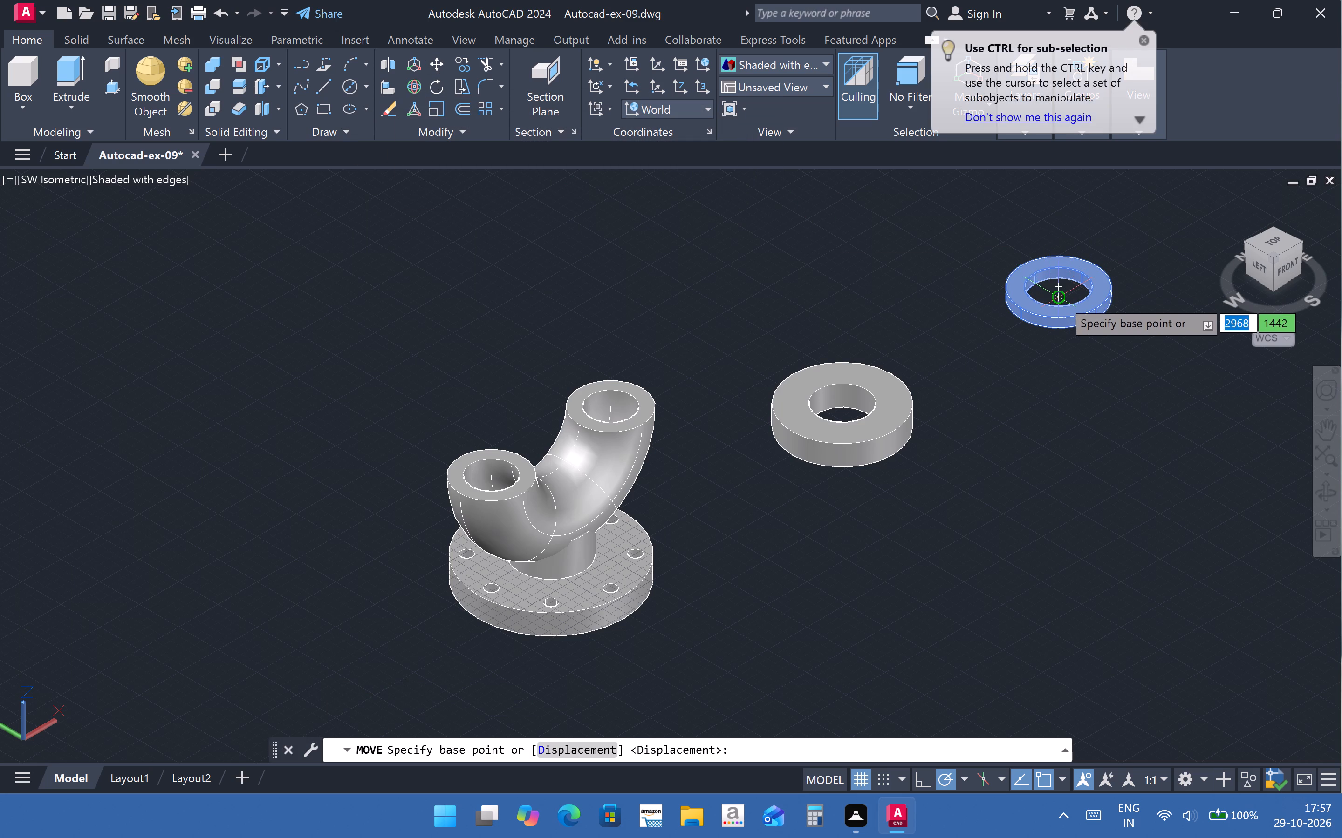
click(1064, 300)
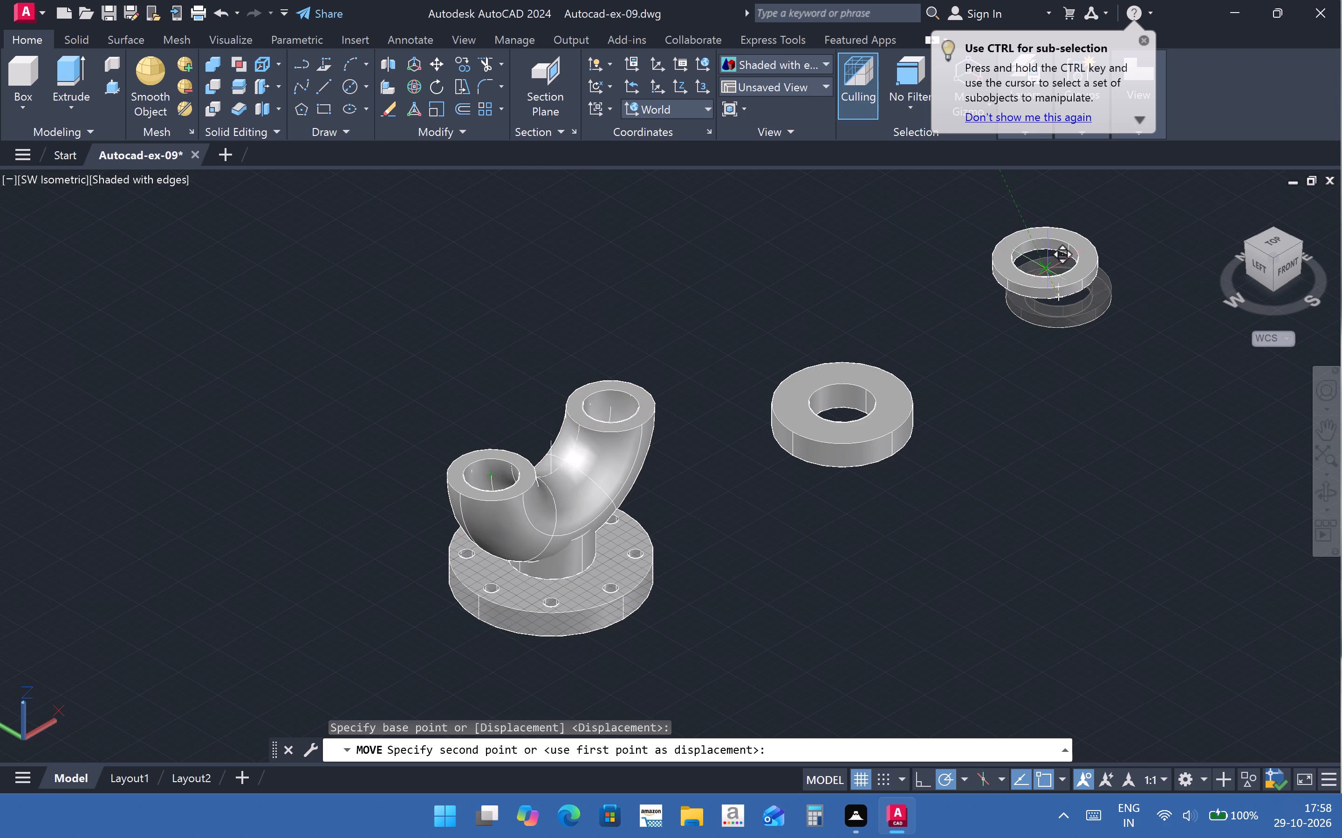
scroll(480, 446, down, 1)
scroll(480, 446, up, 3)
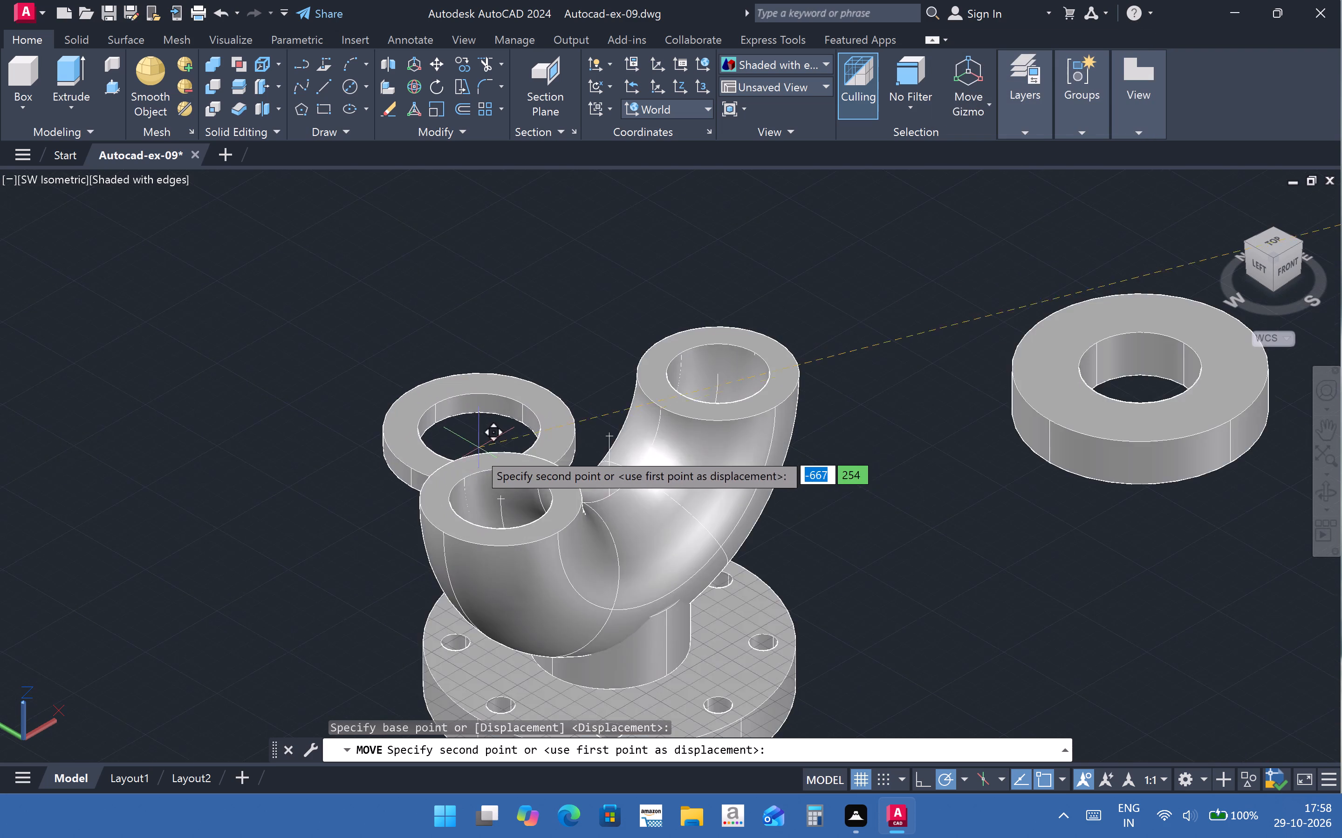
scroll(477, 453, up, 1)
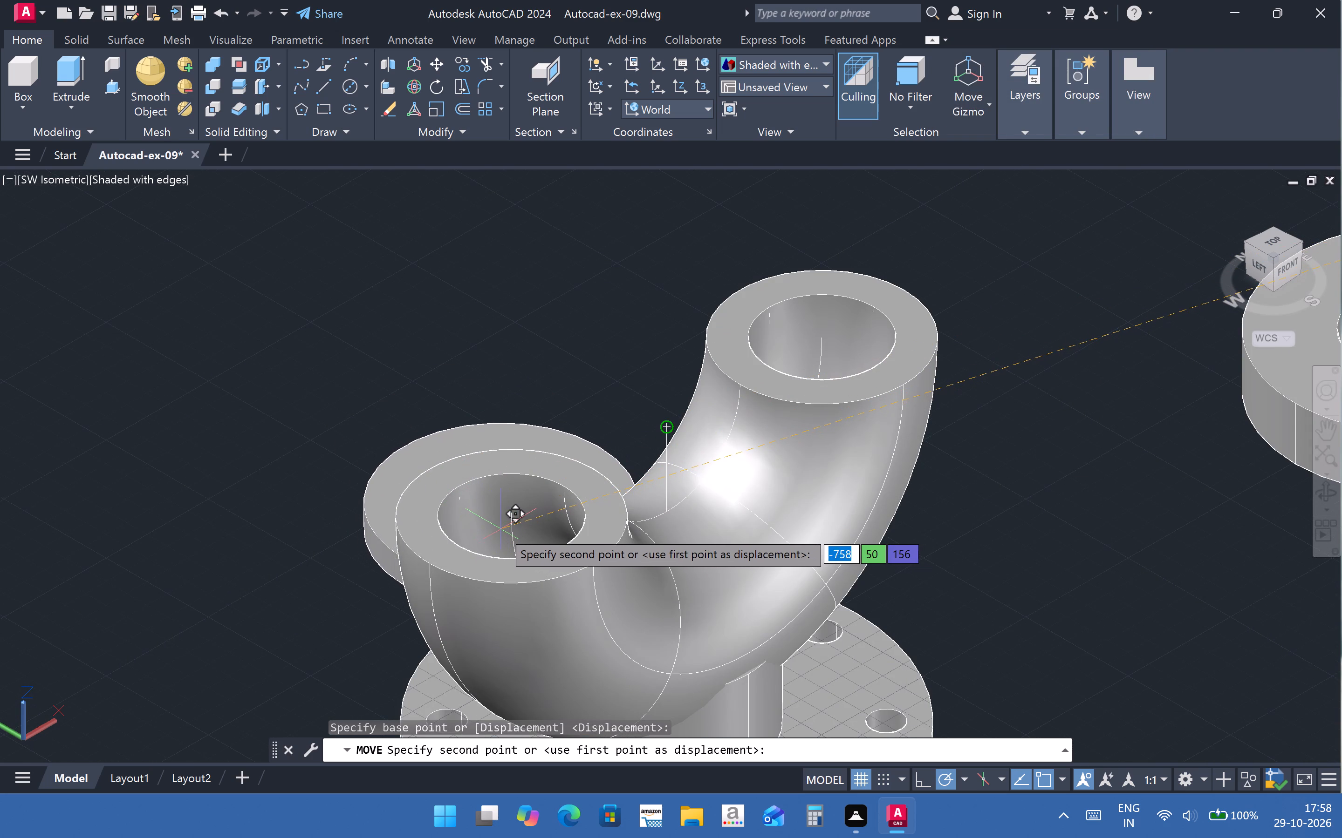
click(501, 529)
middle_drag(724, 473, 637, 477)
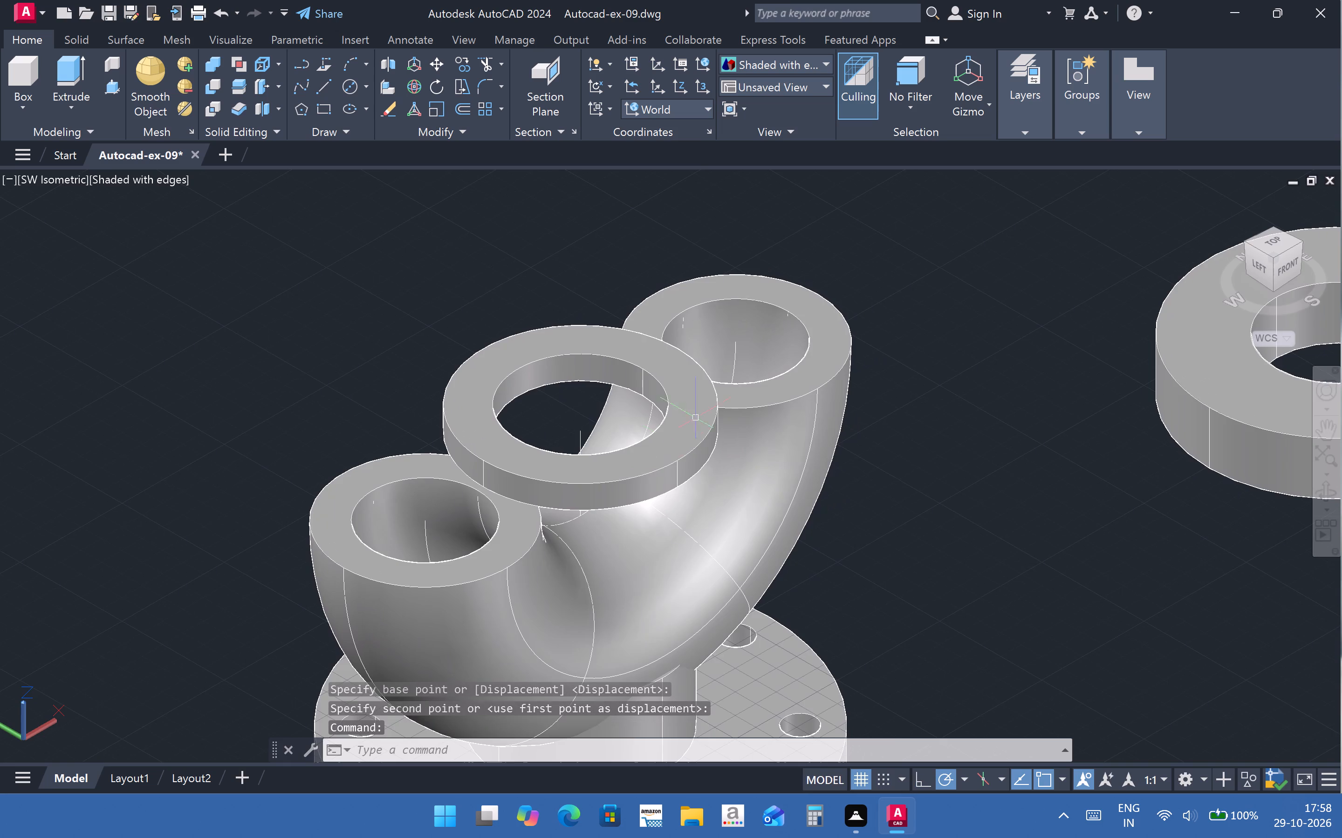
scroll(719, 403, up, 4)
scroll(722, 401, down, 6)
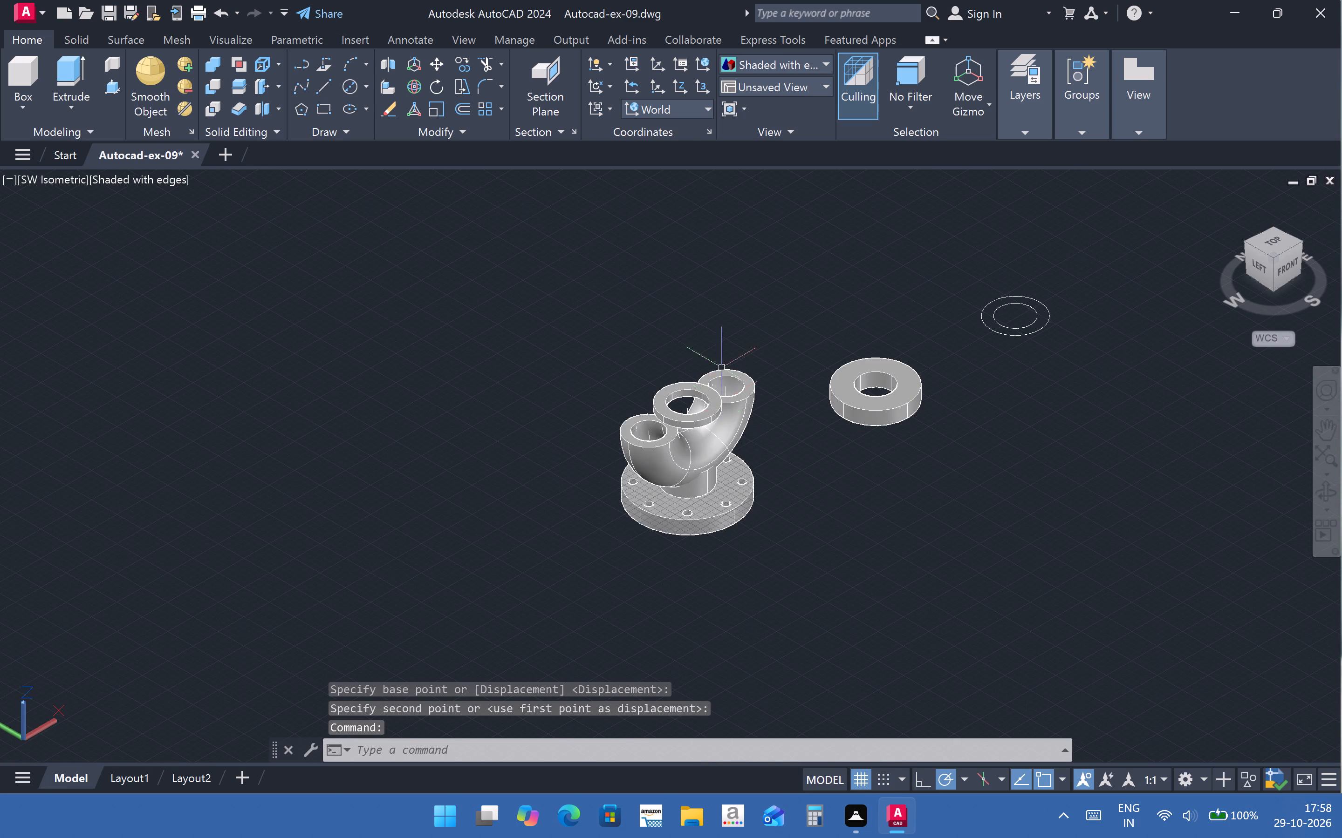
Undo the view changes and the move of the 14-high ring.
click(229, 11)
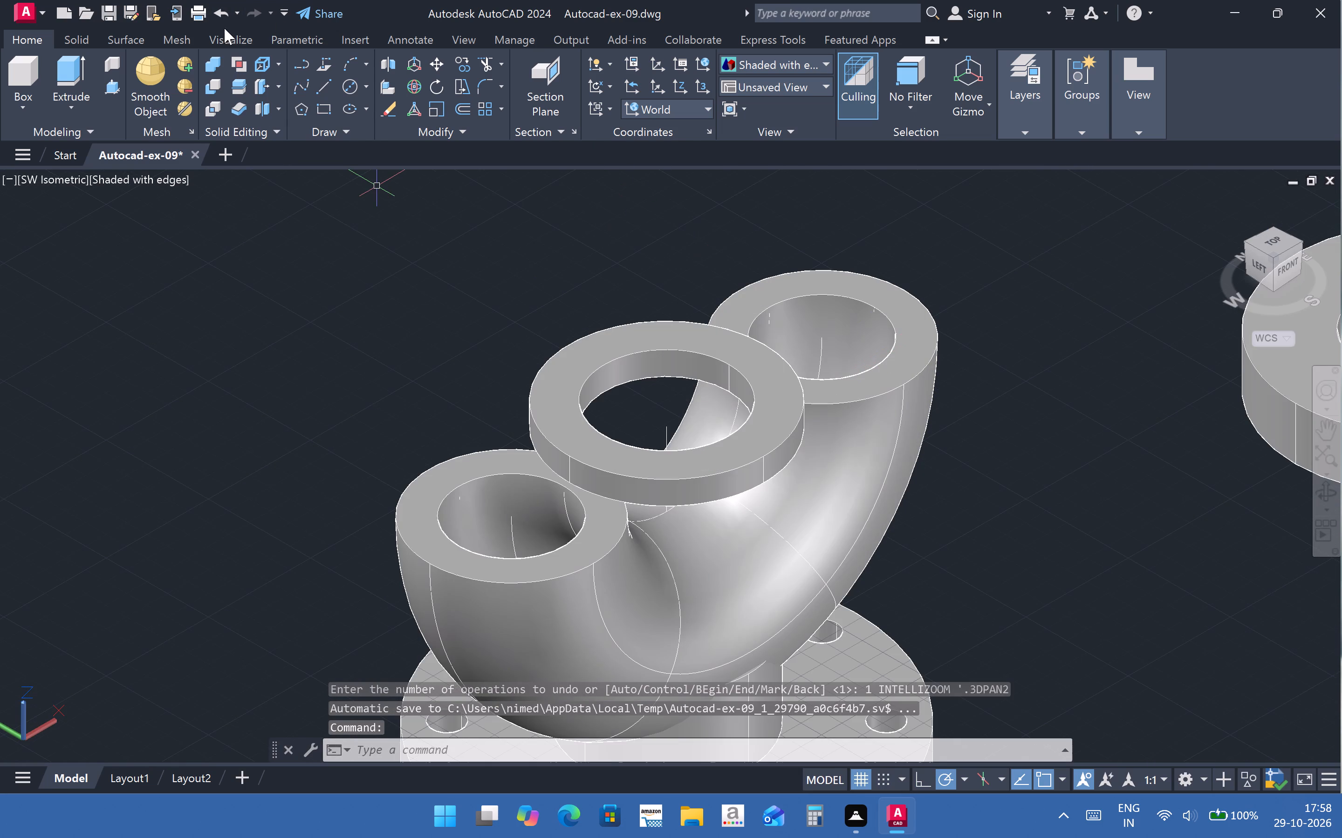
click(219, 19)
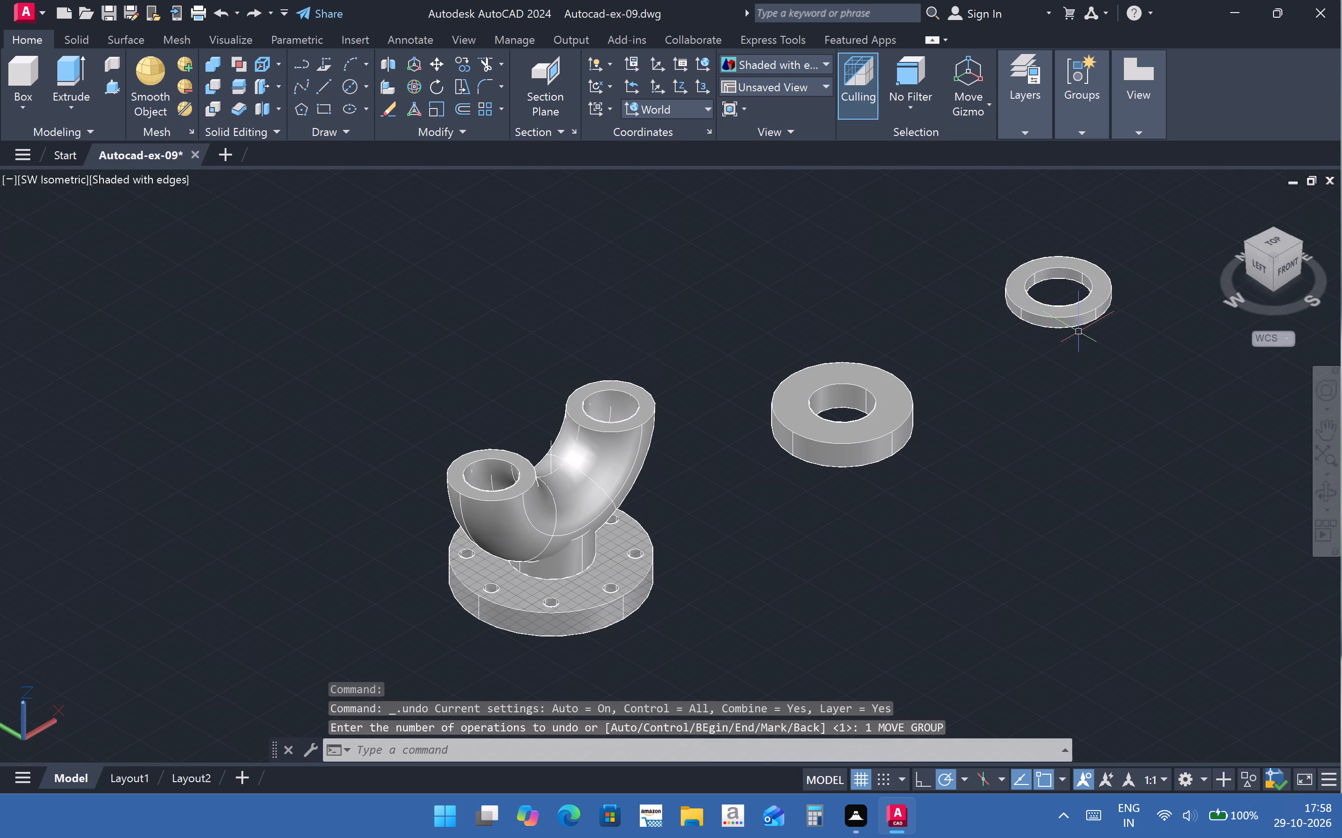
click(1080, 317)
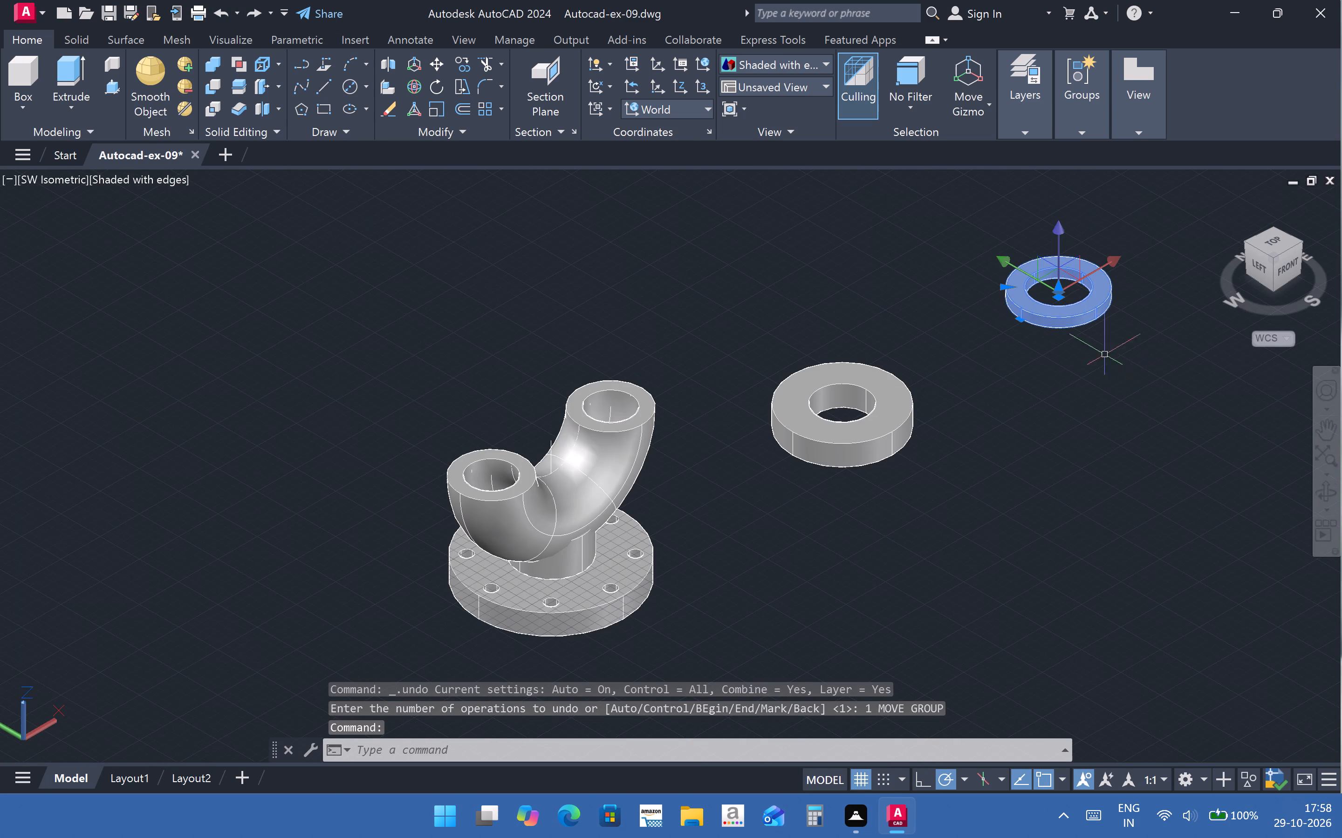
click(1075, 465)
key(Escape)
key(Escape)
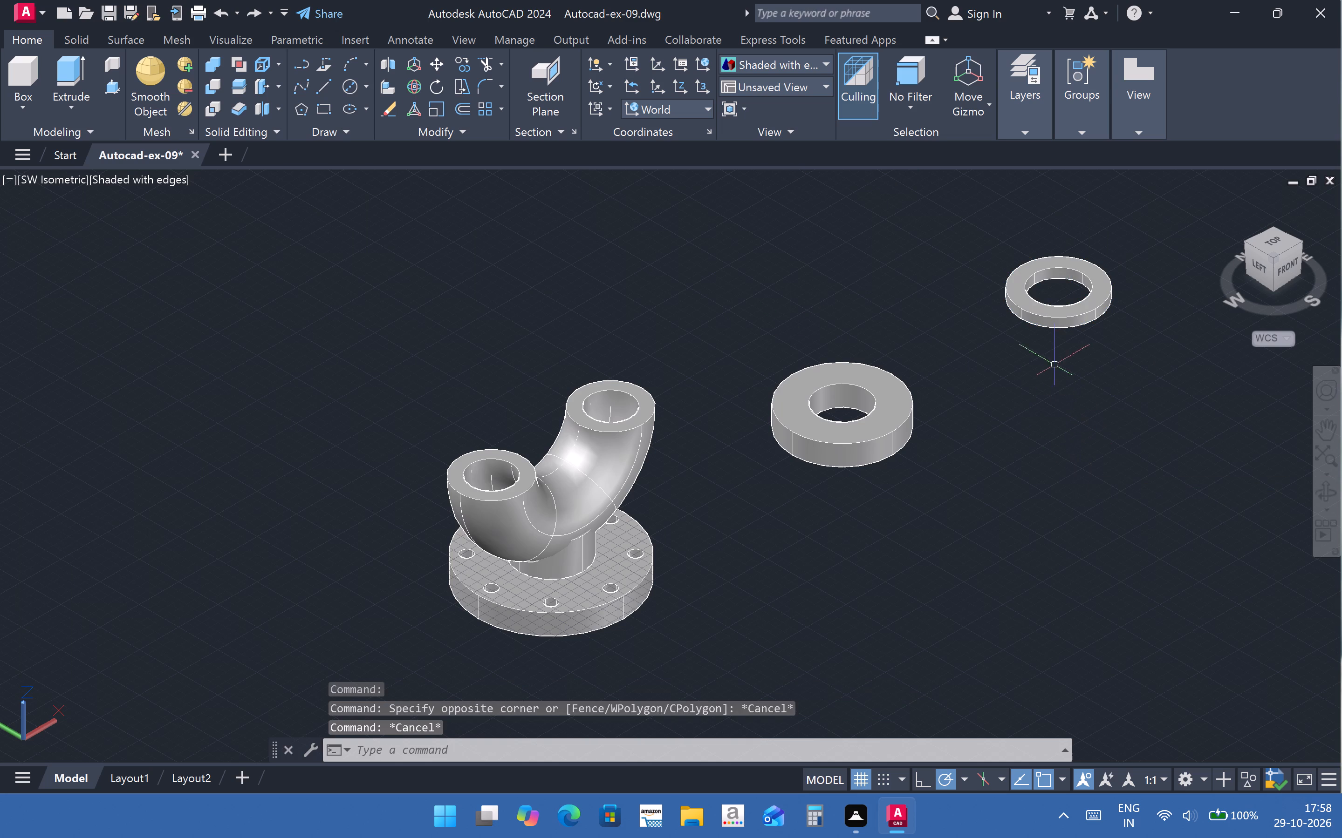
Move the 14-high ring from its bottom centre to the centre of the U-shaped pipe's negative-X open end.
click(1073, 311)
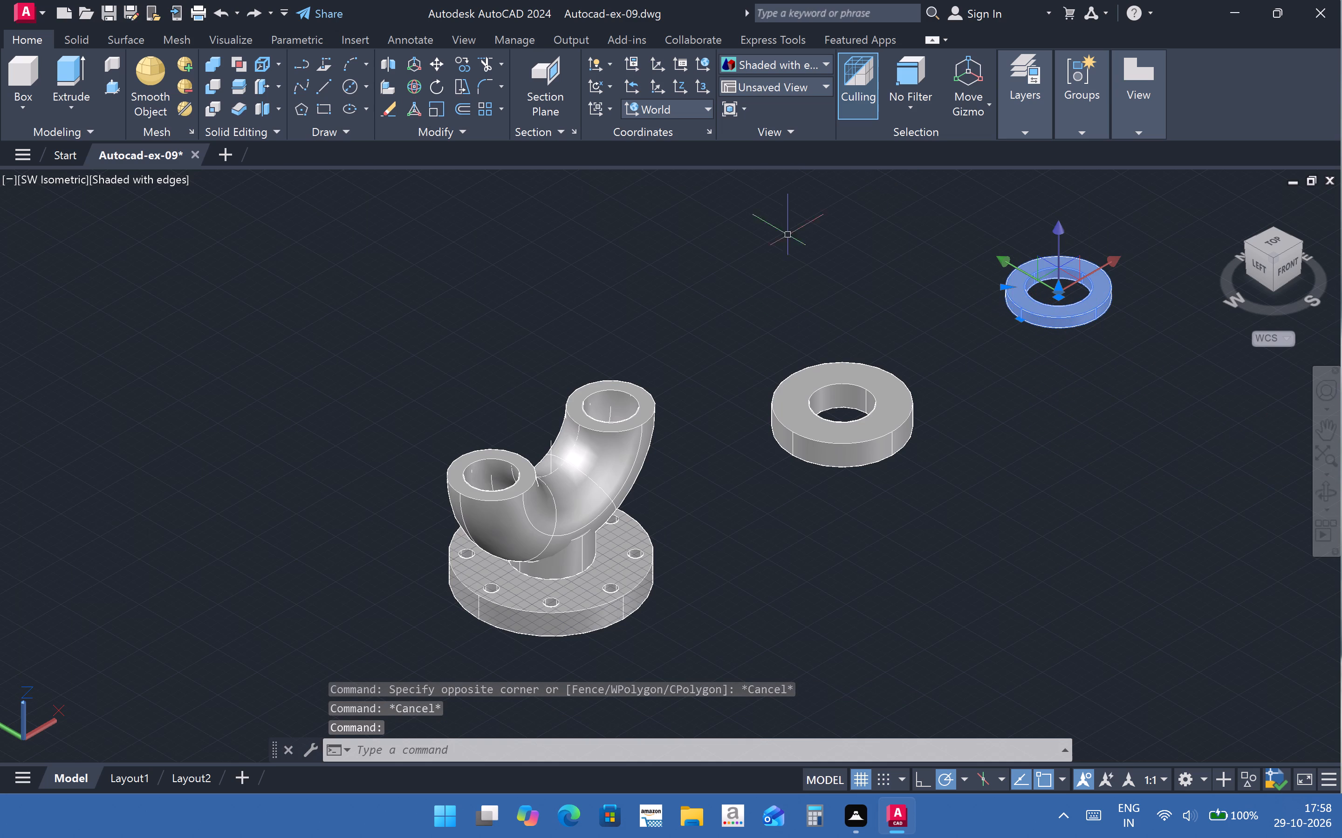
click(438, 64)
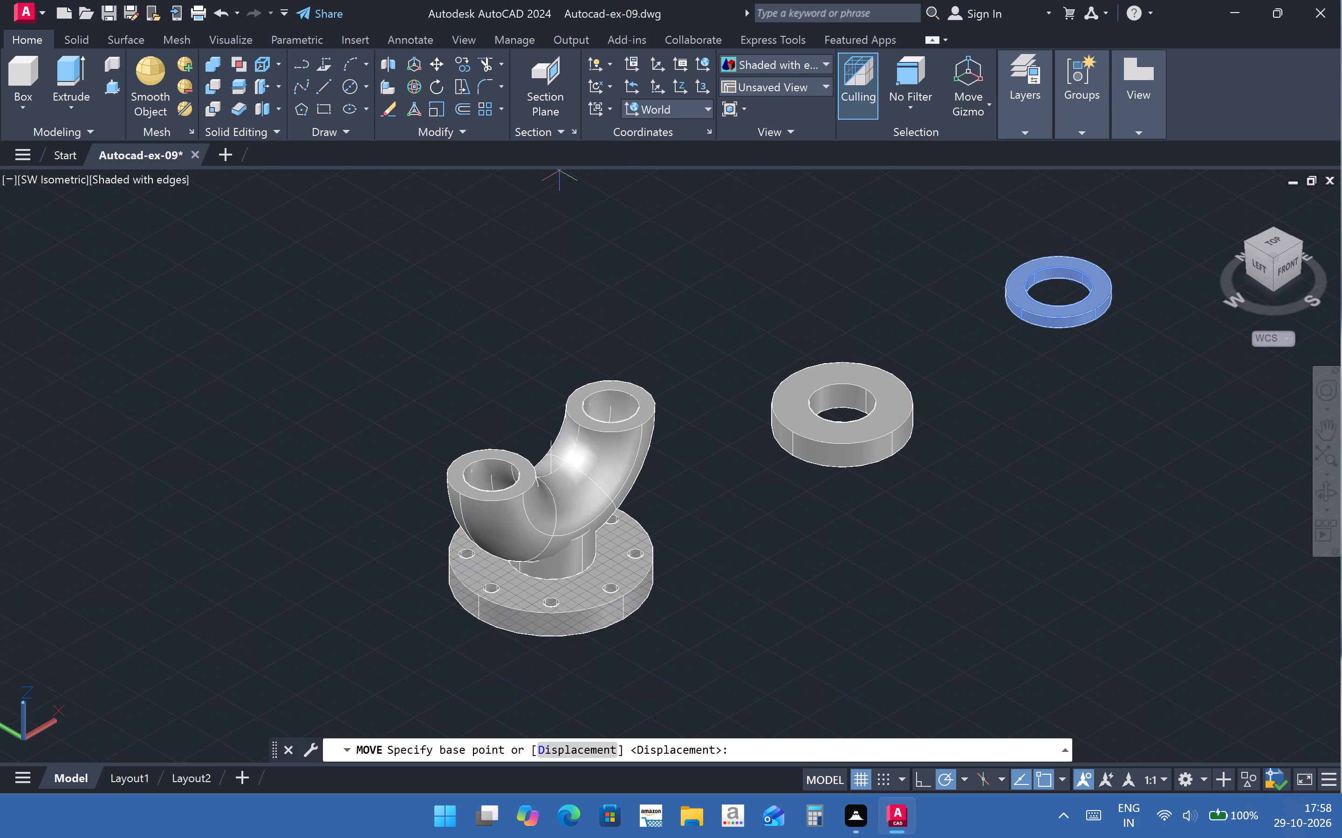
click(1061, 300)
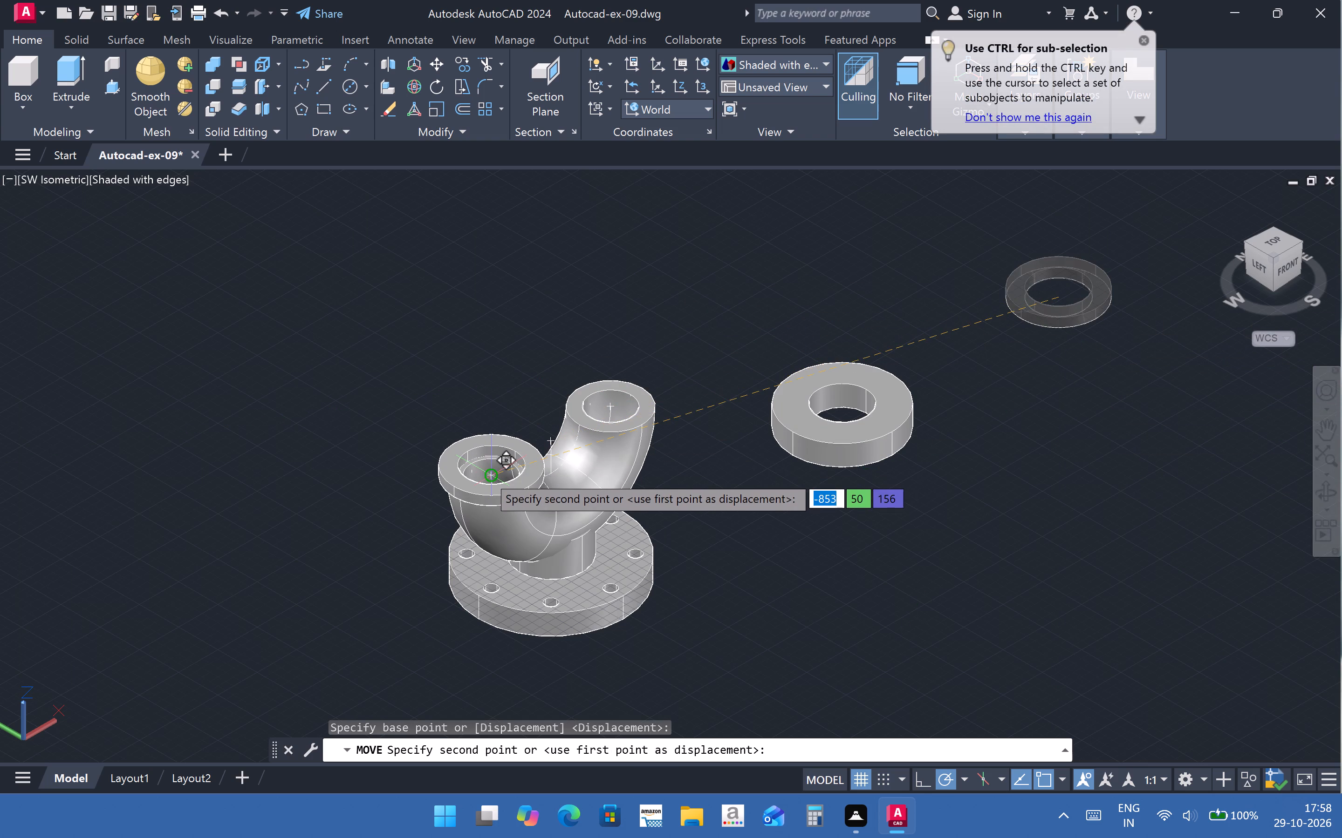
click(486, 474)
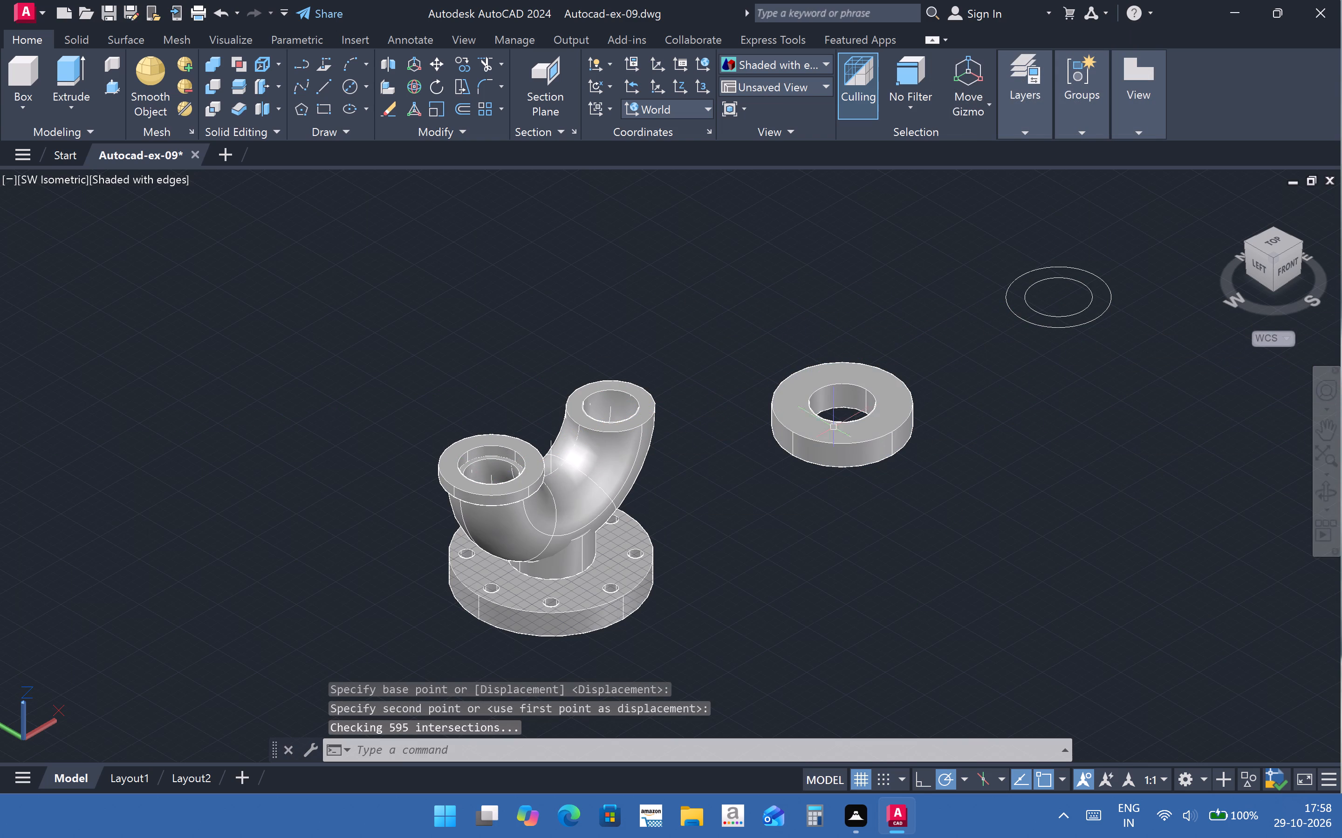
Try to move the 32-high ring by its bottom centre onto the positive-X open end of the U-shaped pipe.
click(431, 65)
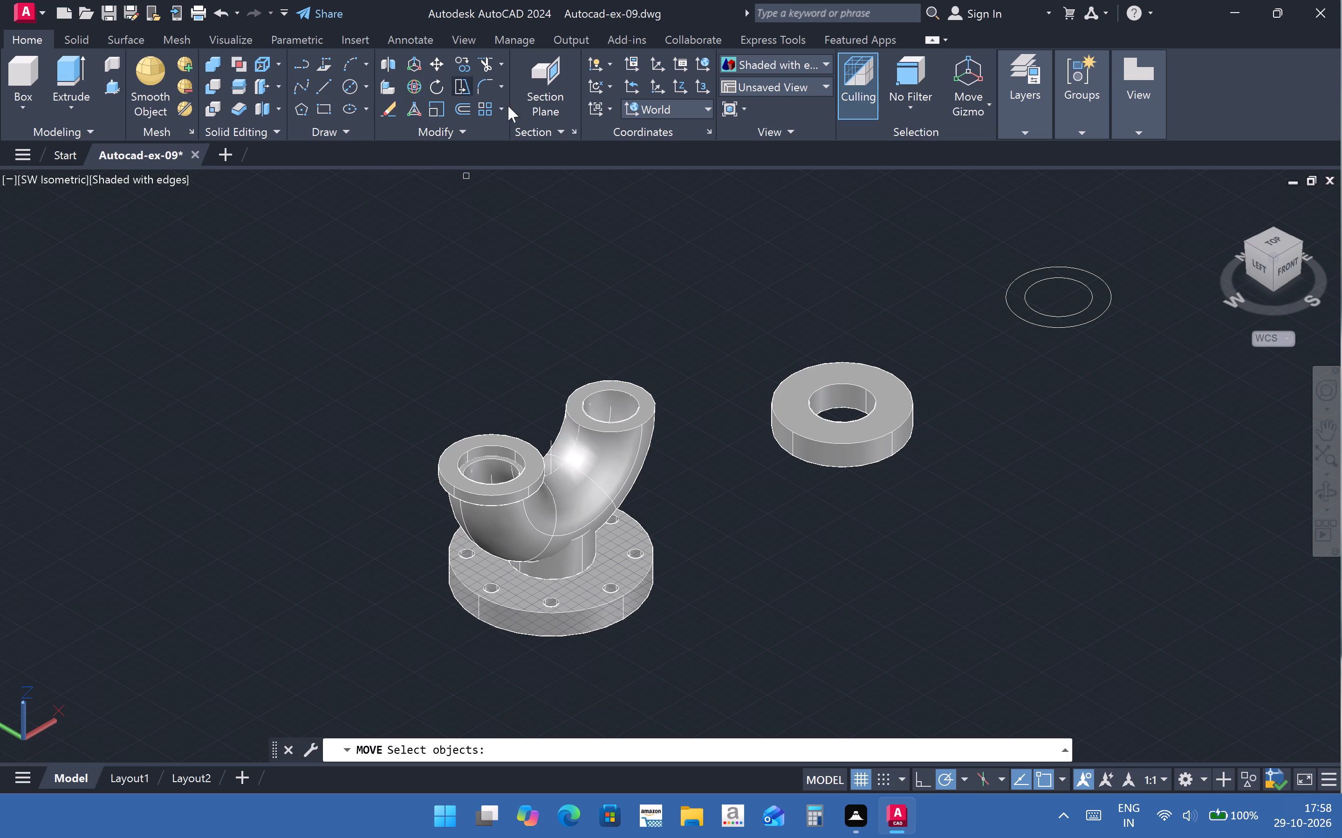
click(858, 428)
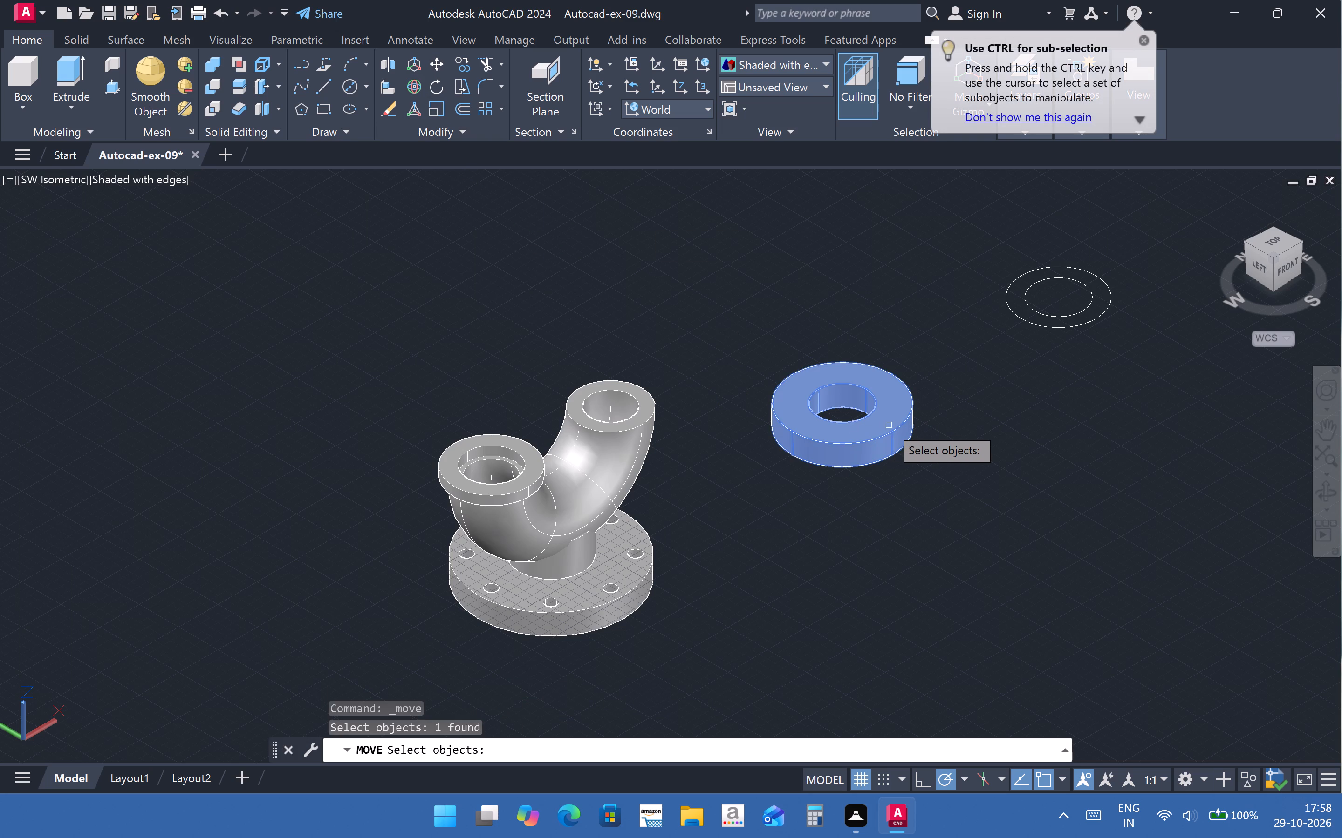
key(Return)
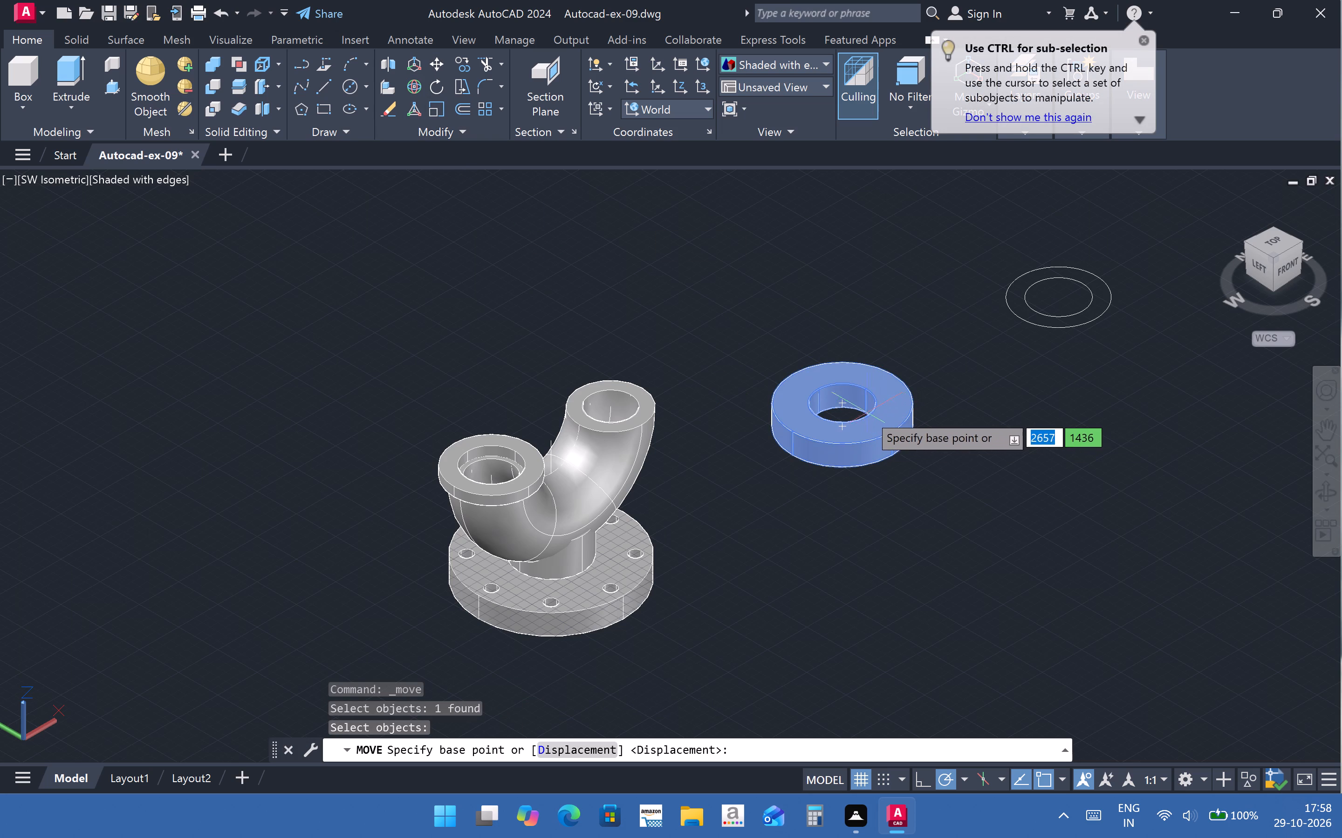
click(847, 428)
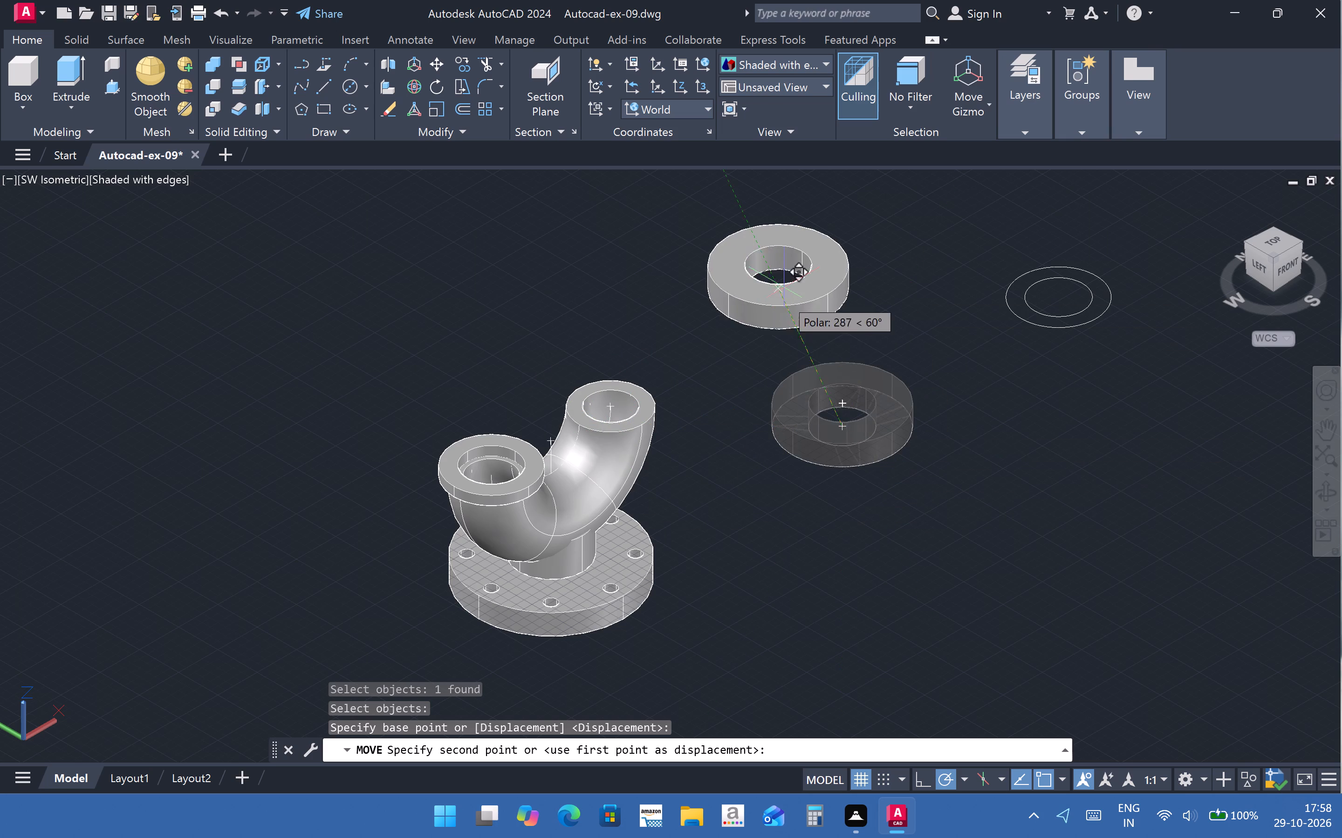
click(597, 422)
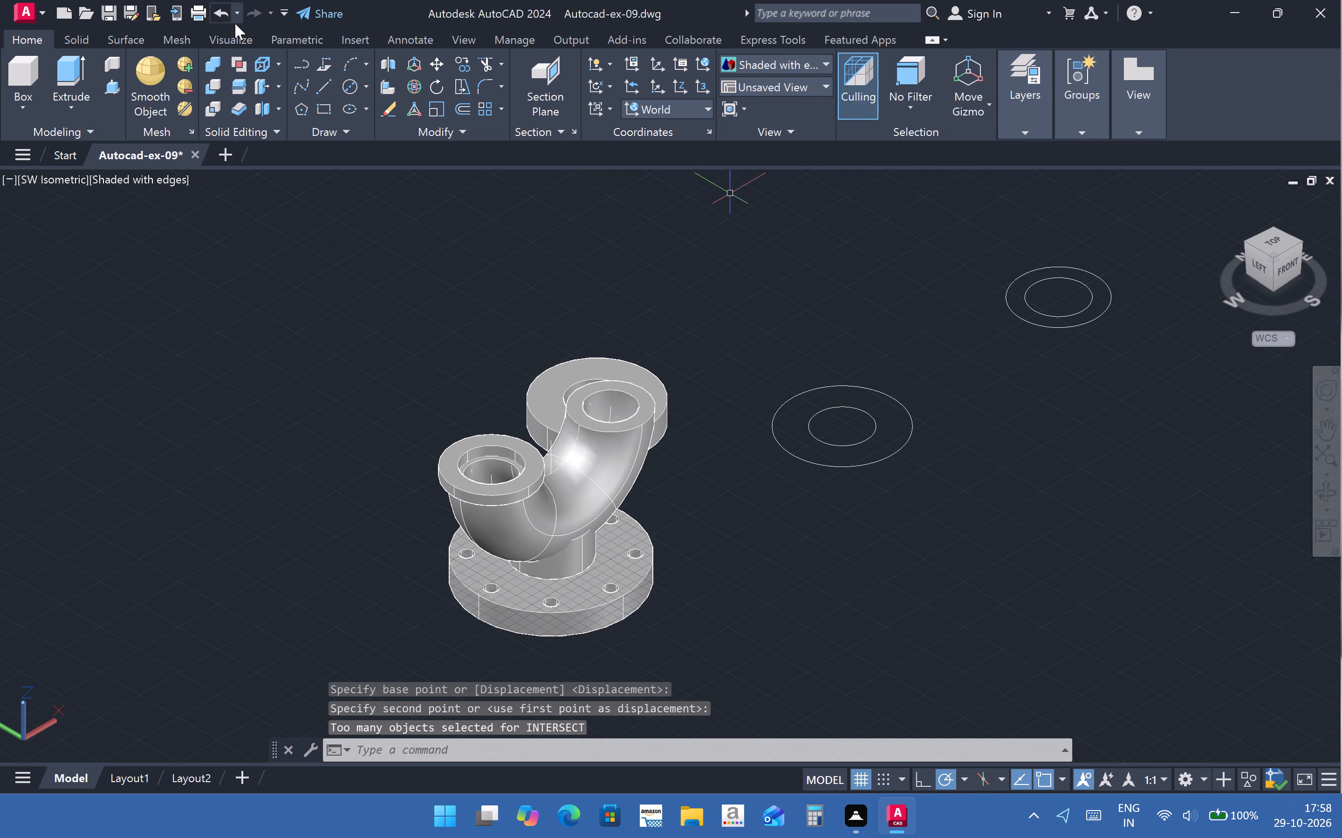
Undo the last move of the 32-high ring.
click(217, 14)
Move the 32-high ring by its bottom centre to the centre of the pipe end carrying the 14-high ring, switching the isoplane to Top.
scroll(856, 451, up, 2)
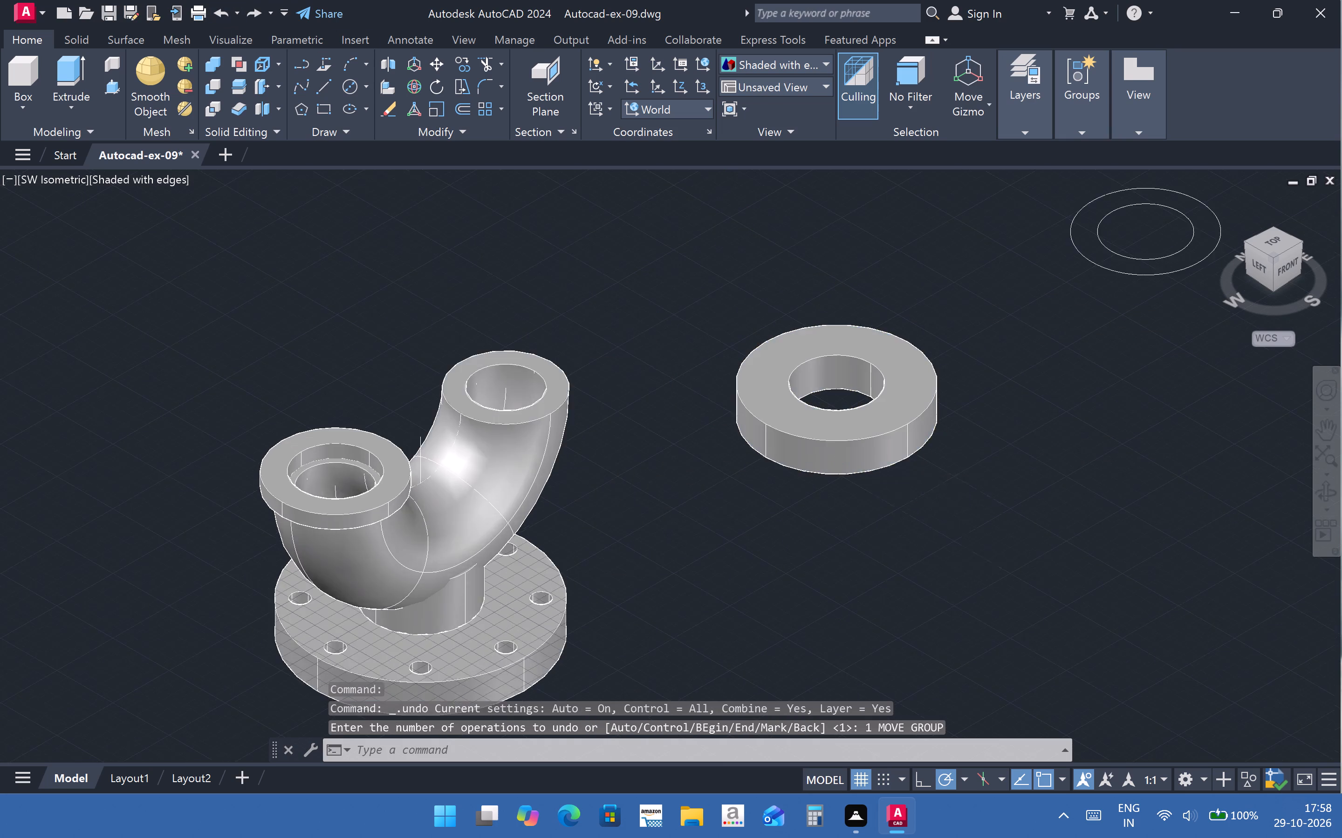
scroll(794, 345, down, 1)
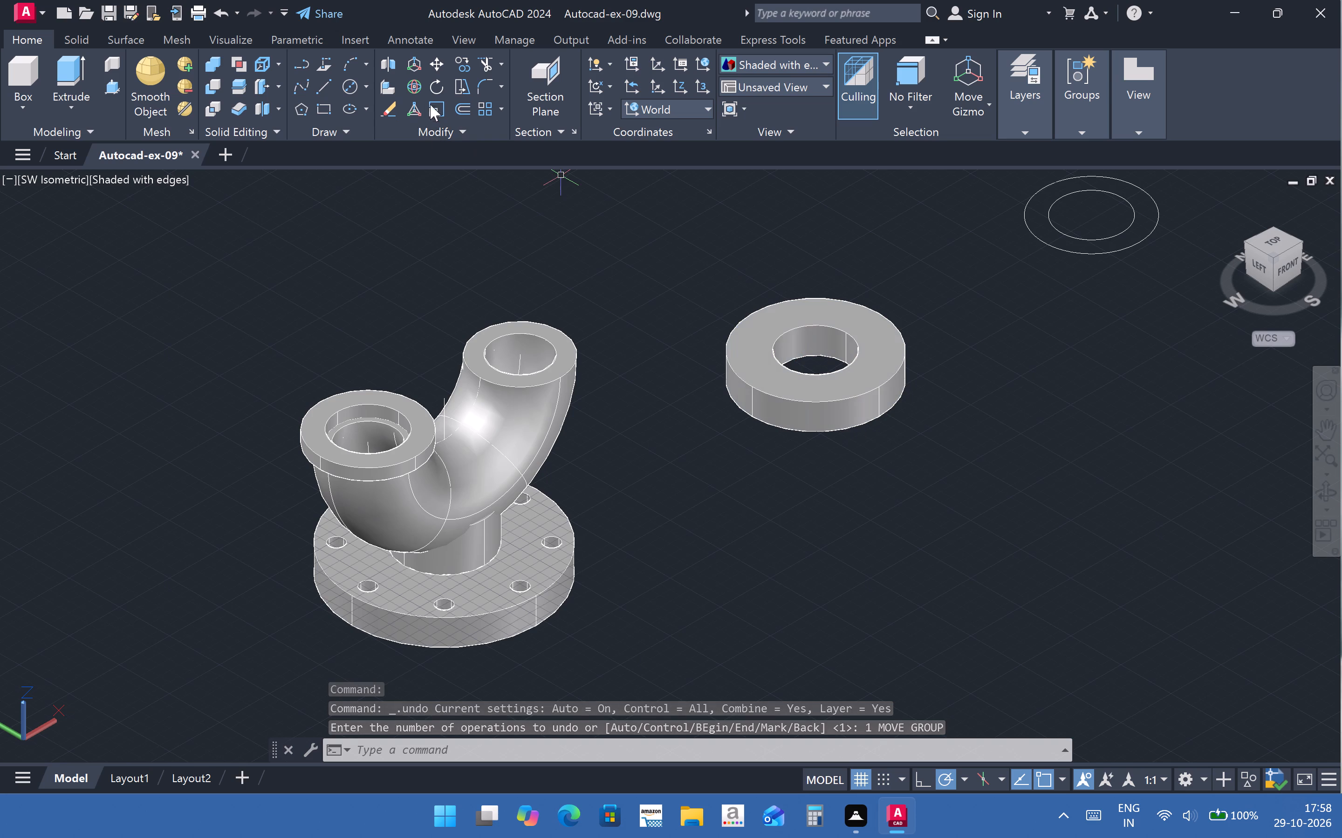
click(435, 68)
click(809, 403)
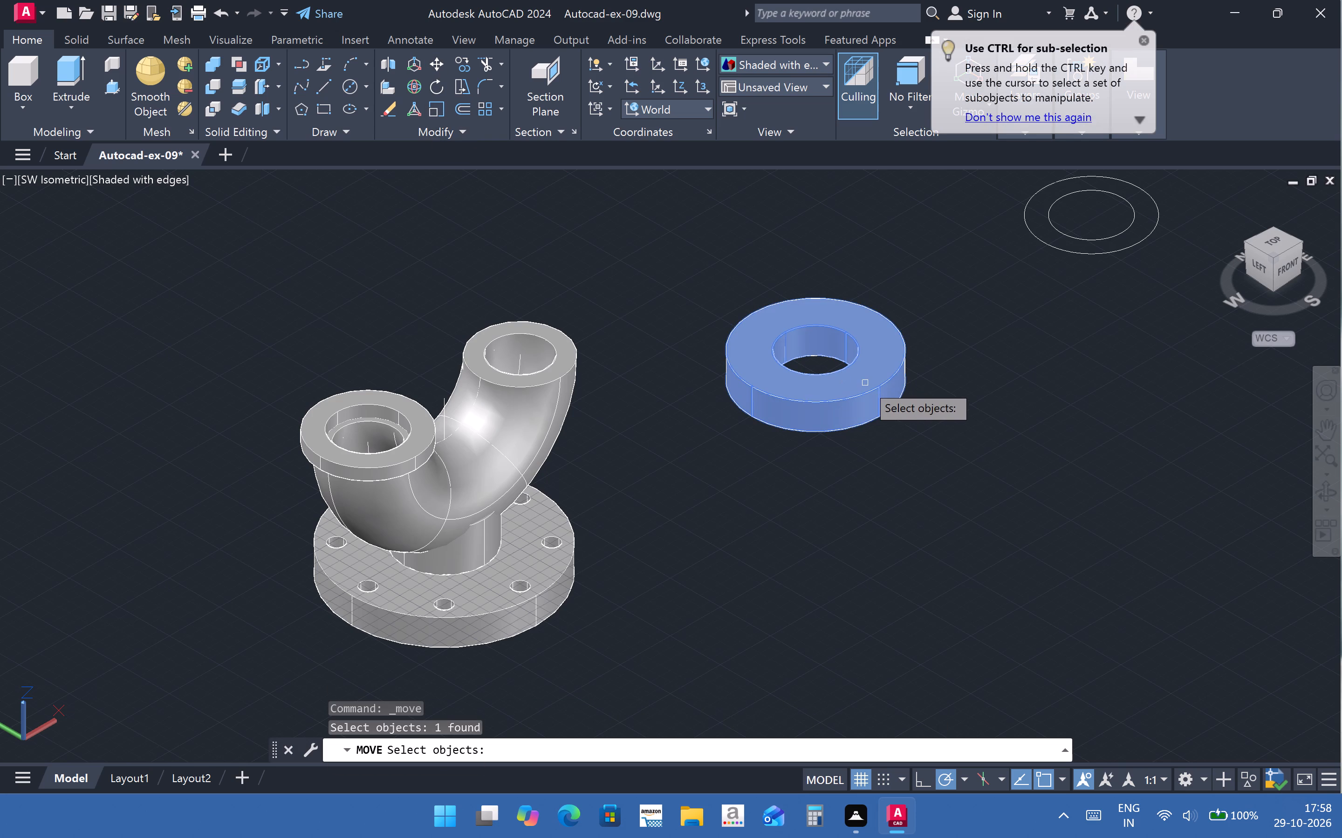
key(Return)
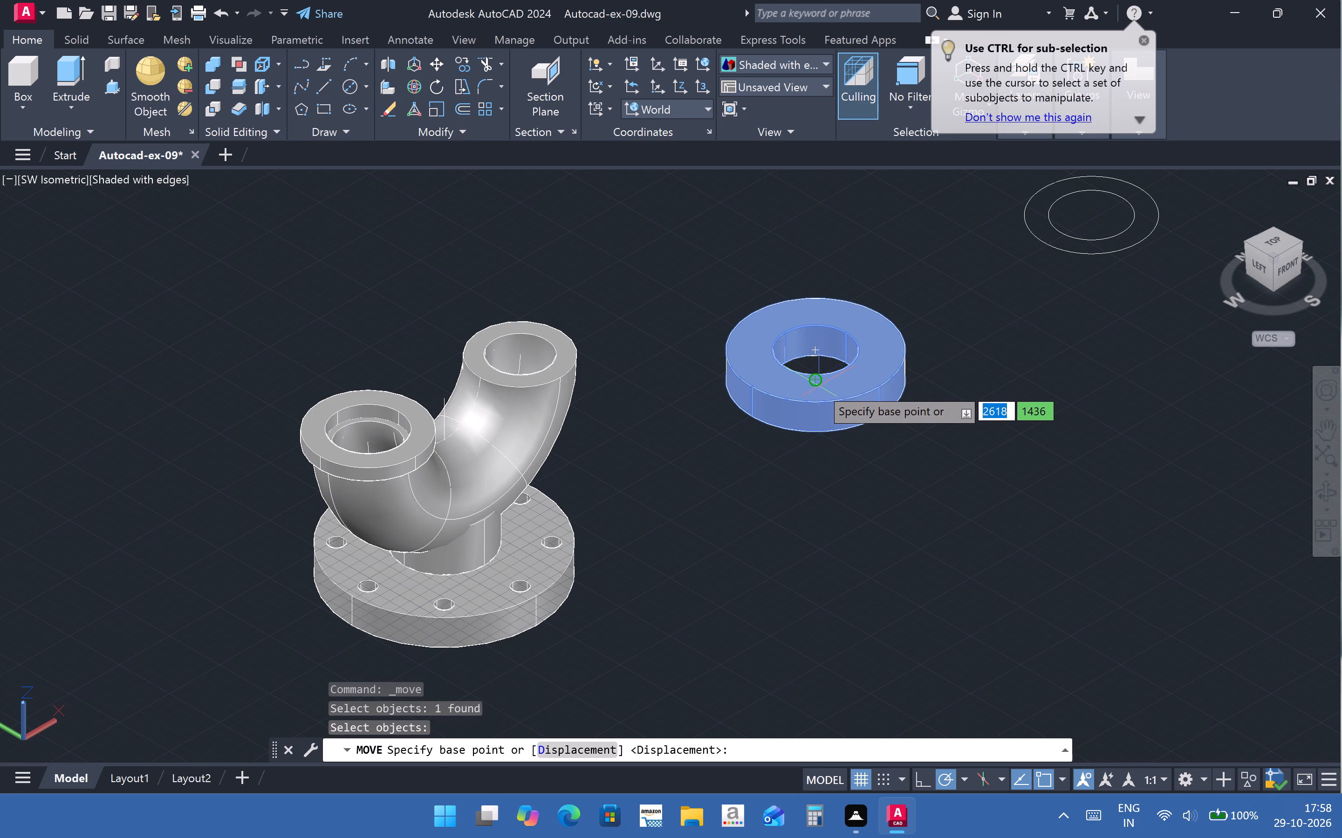
click(819, 386)
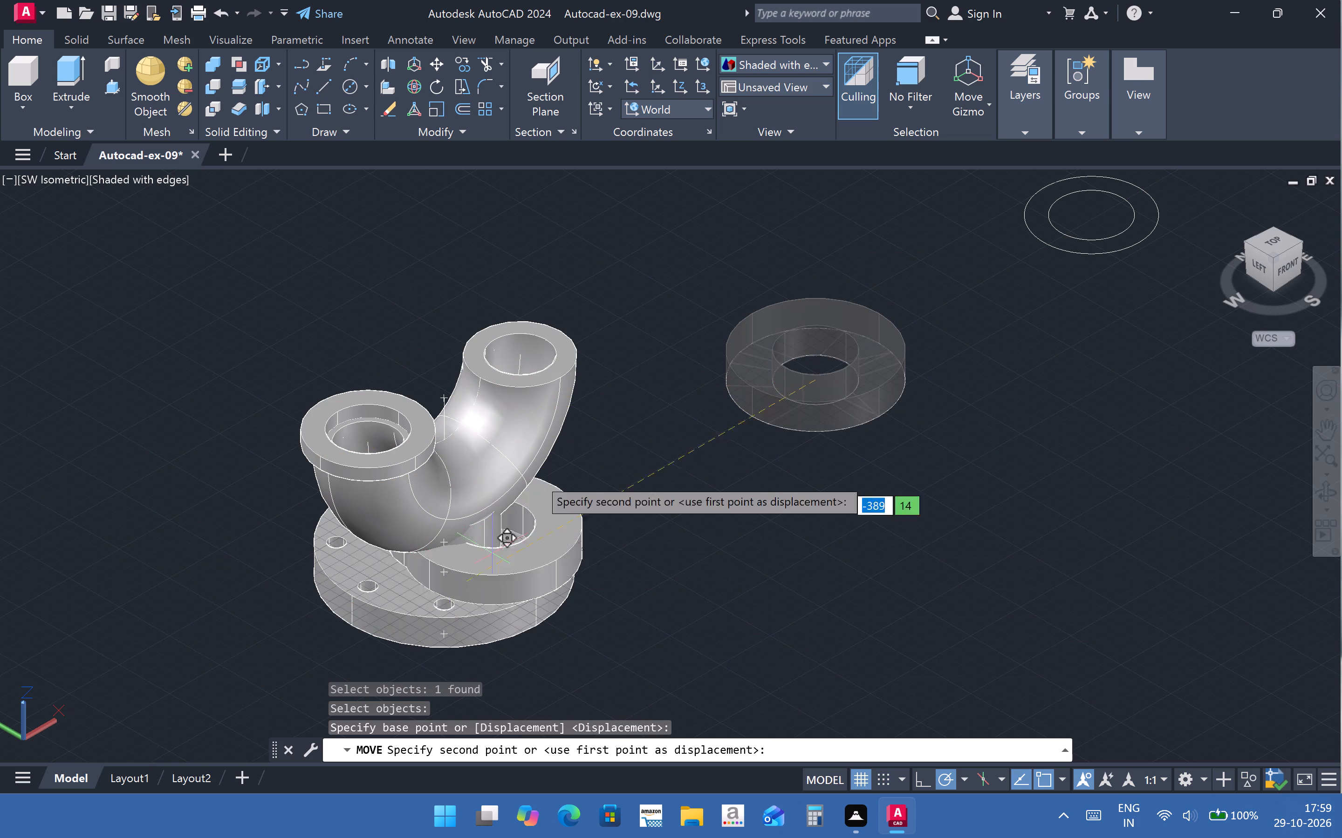
scroll(717, 406, down, 2)
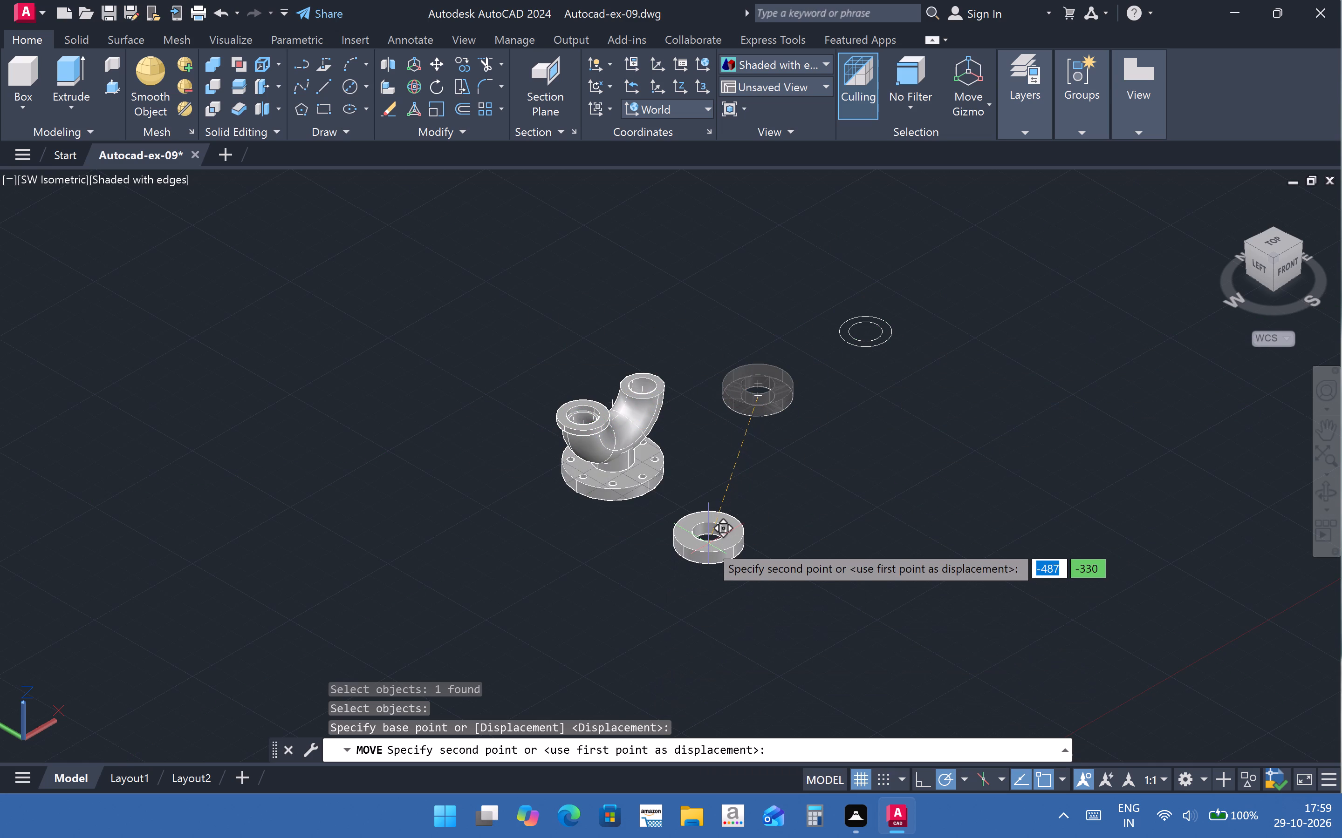
click(984, 783)
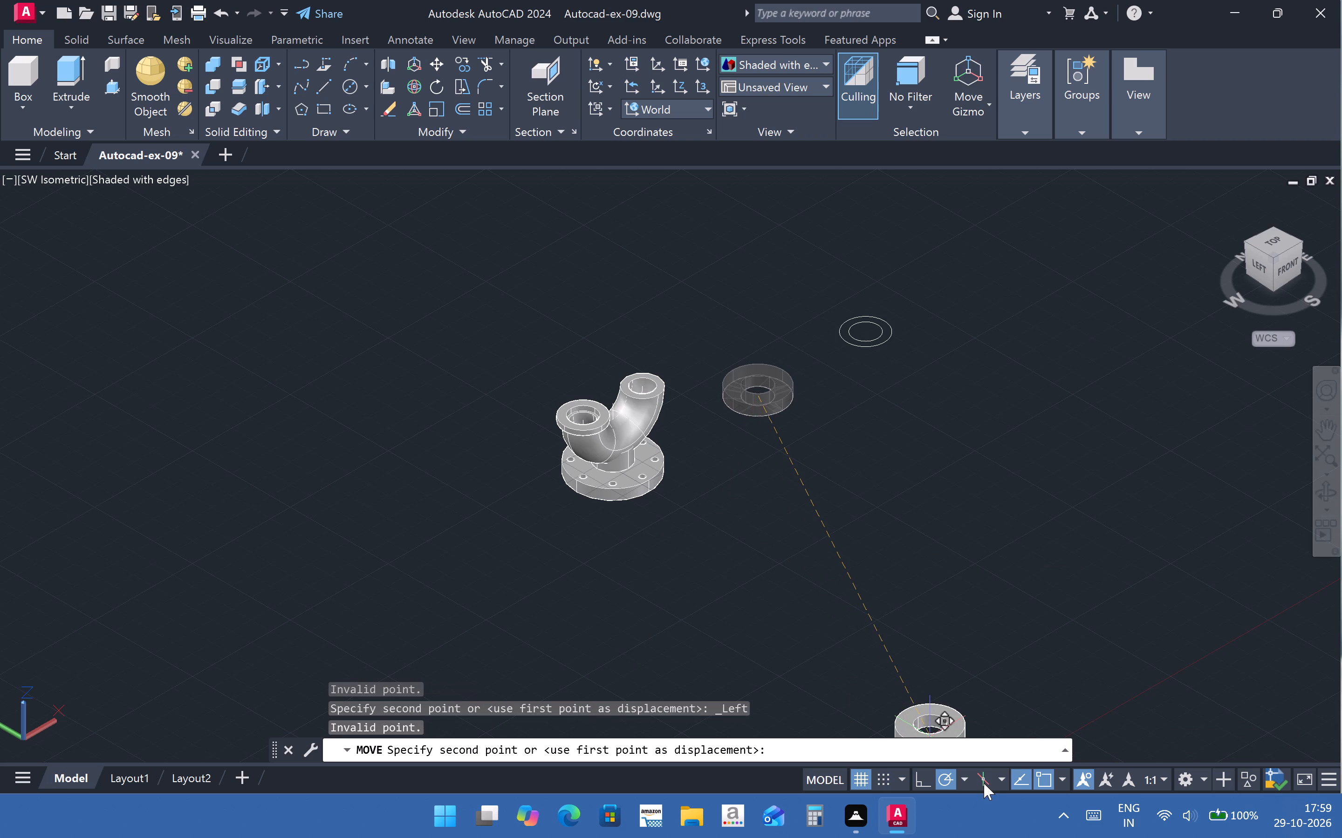
click(998, 778)
click(1020, 711)
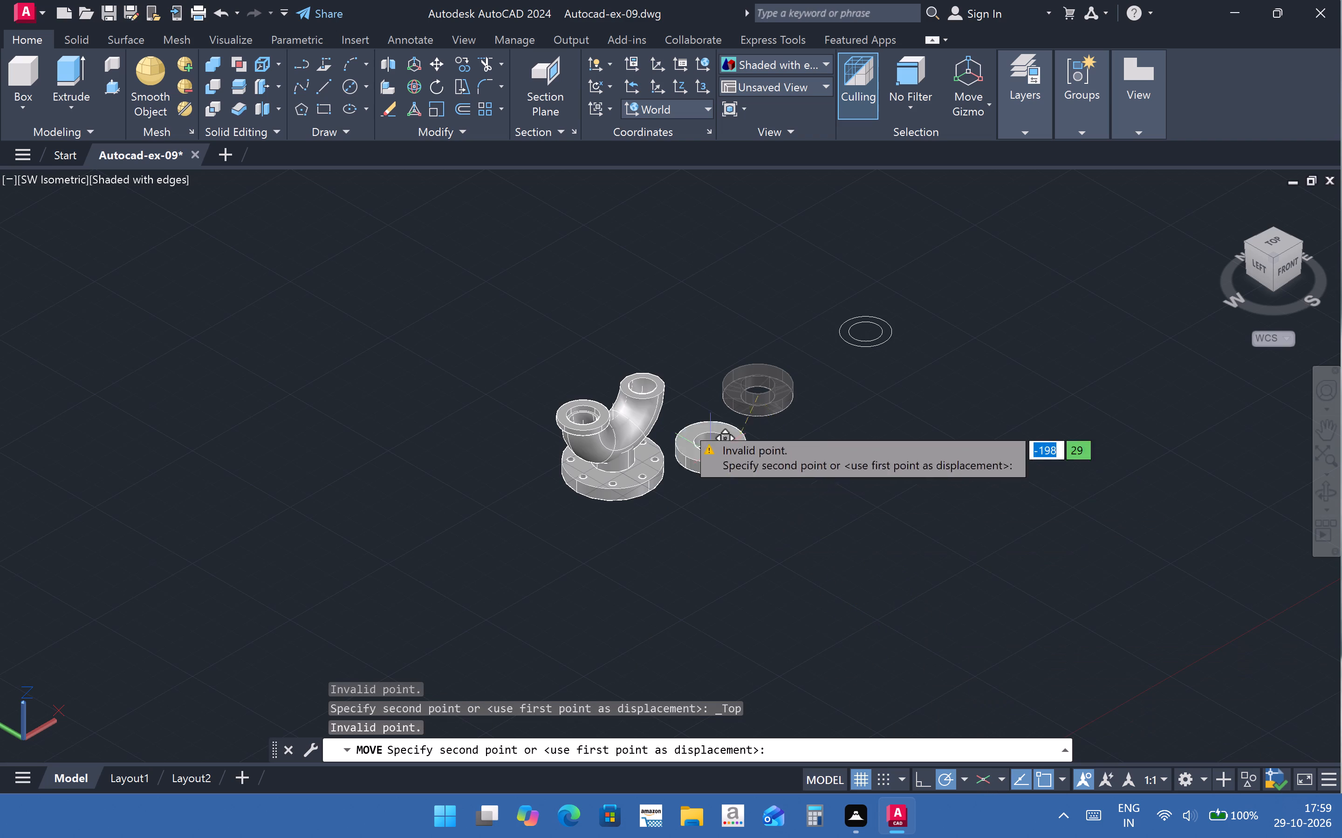
scroll(584, 423, down, 4)
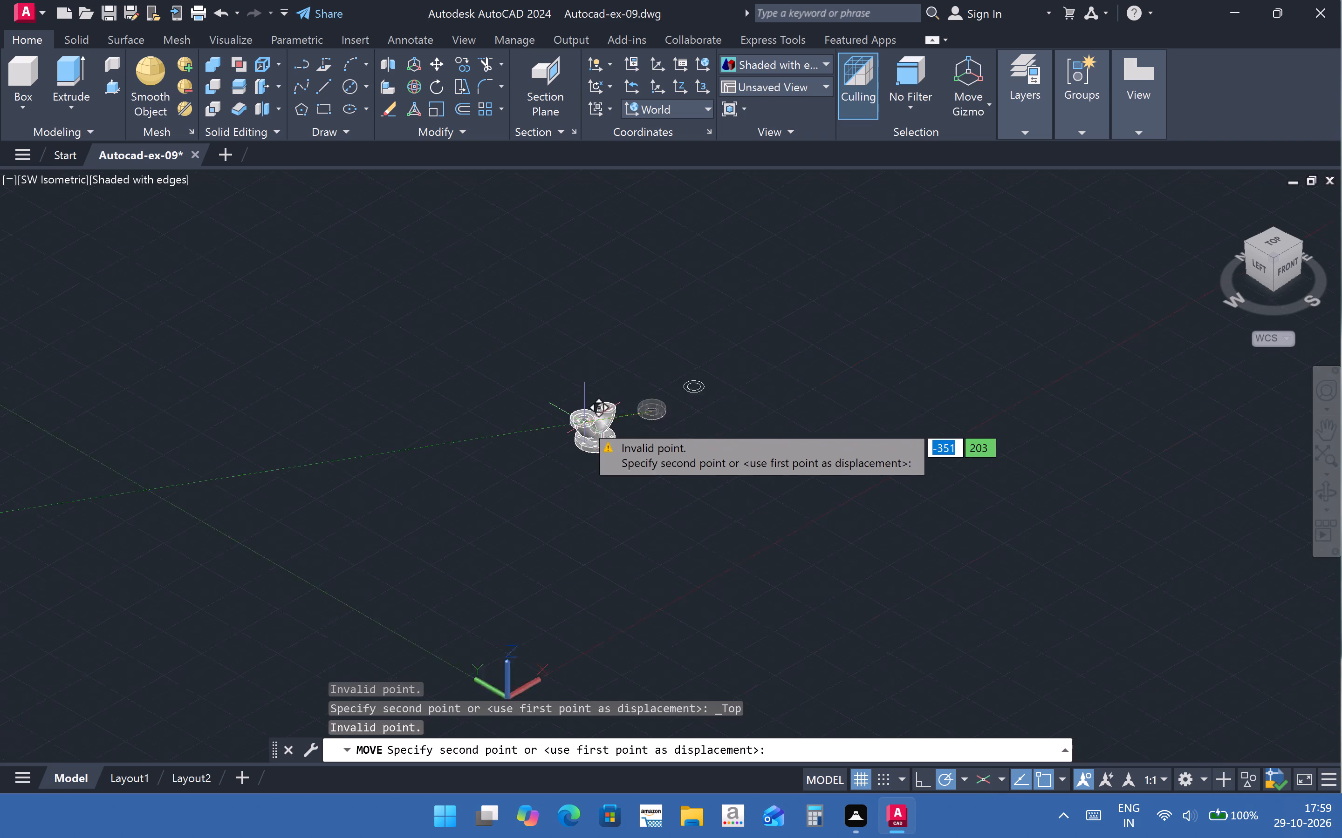
scroll(585, 423, up, 11)
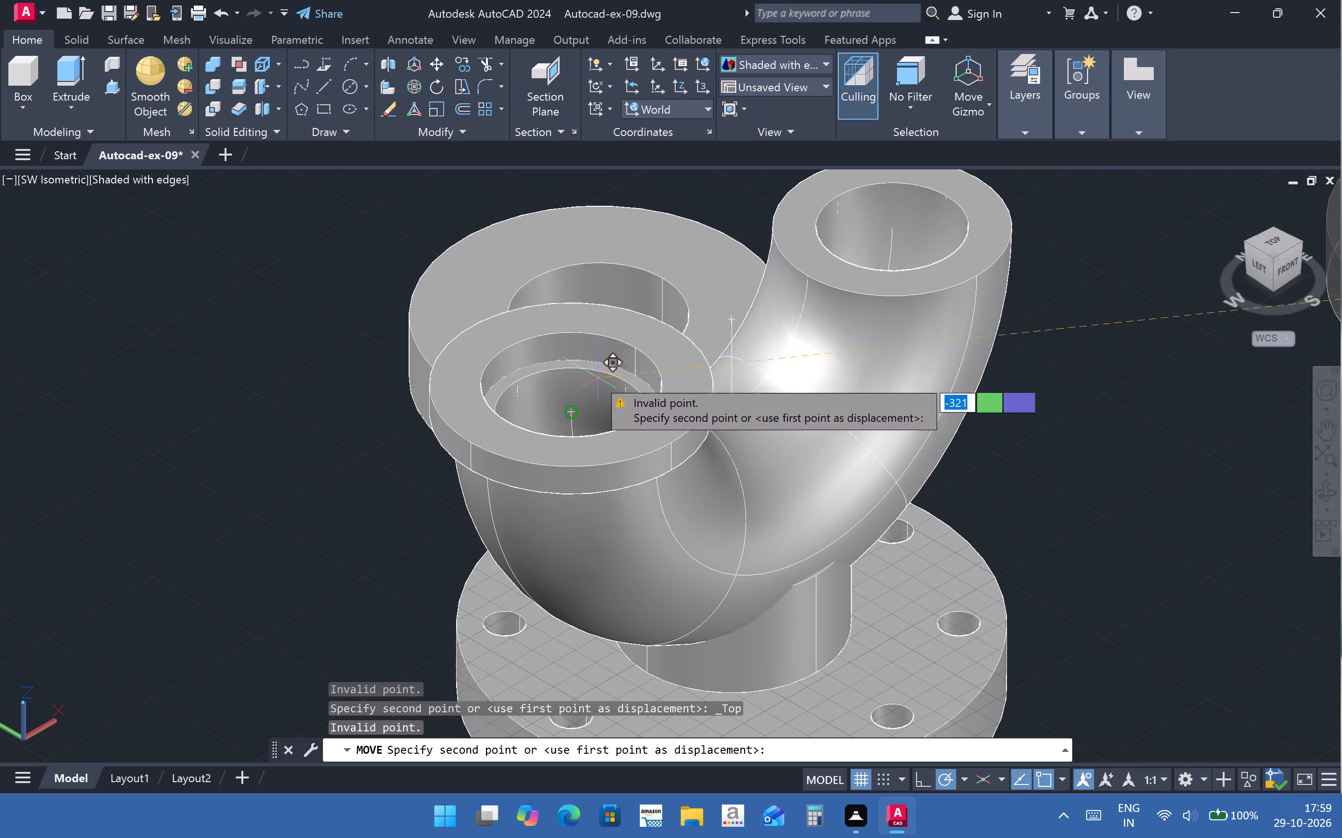
click(571, 411)
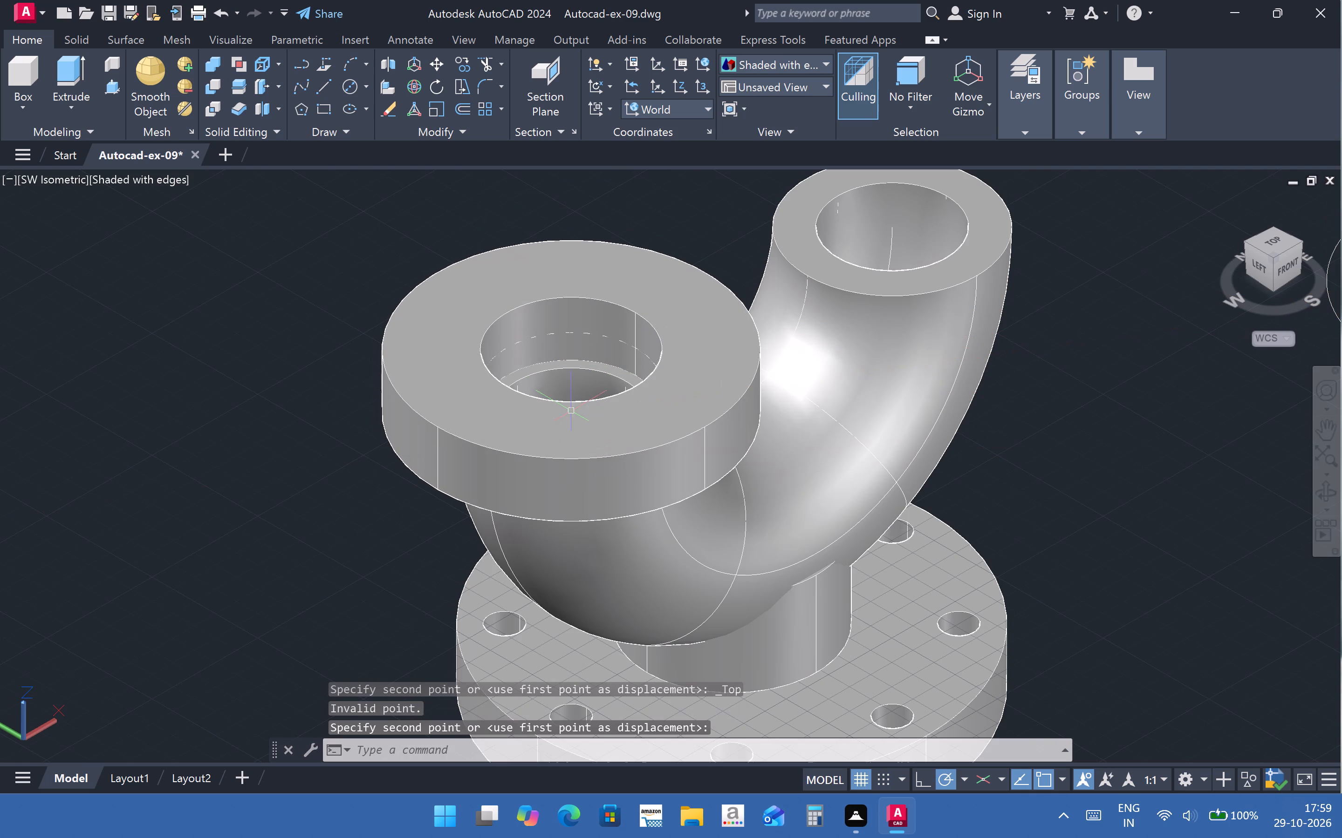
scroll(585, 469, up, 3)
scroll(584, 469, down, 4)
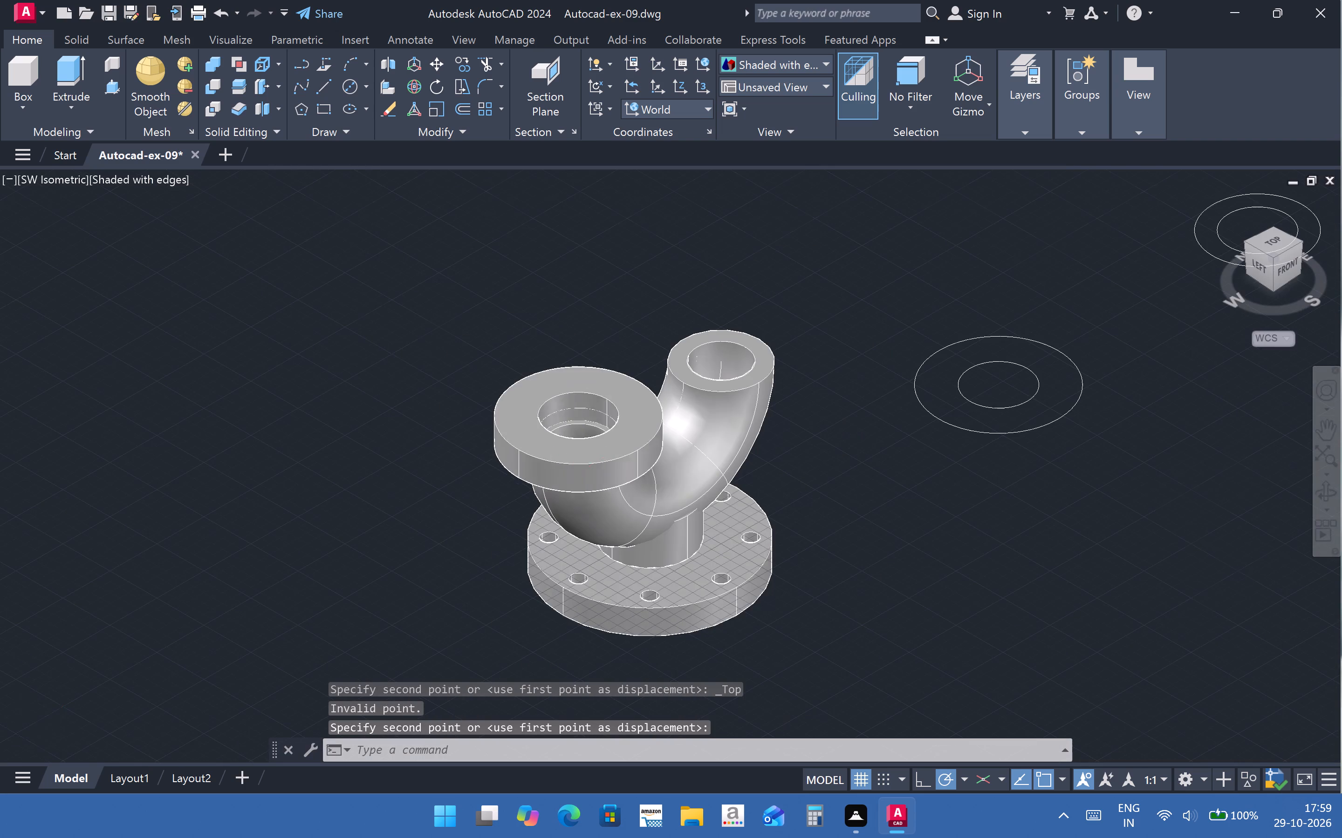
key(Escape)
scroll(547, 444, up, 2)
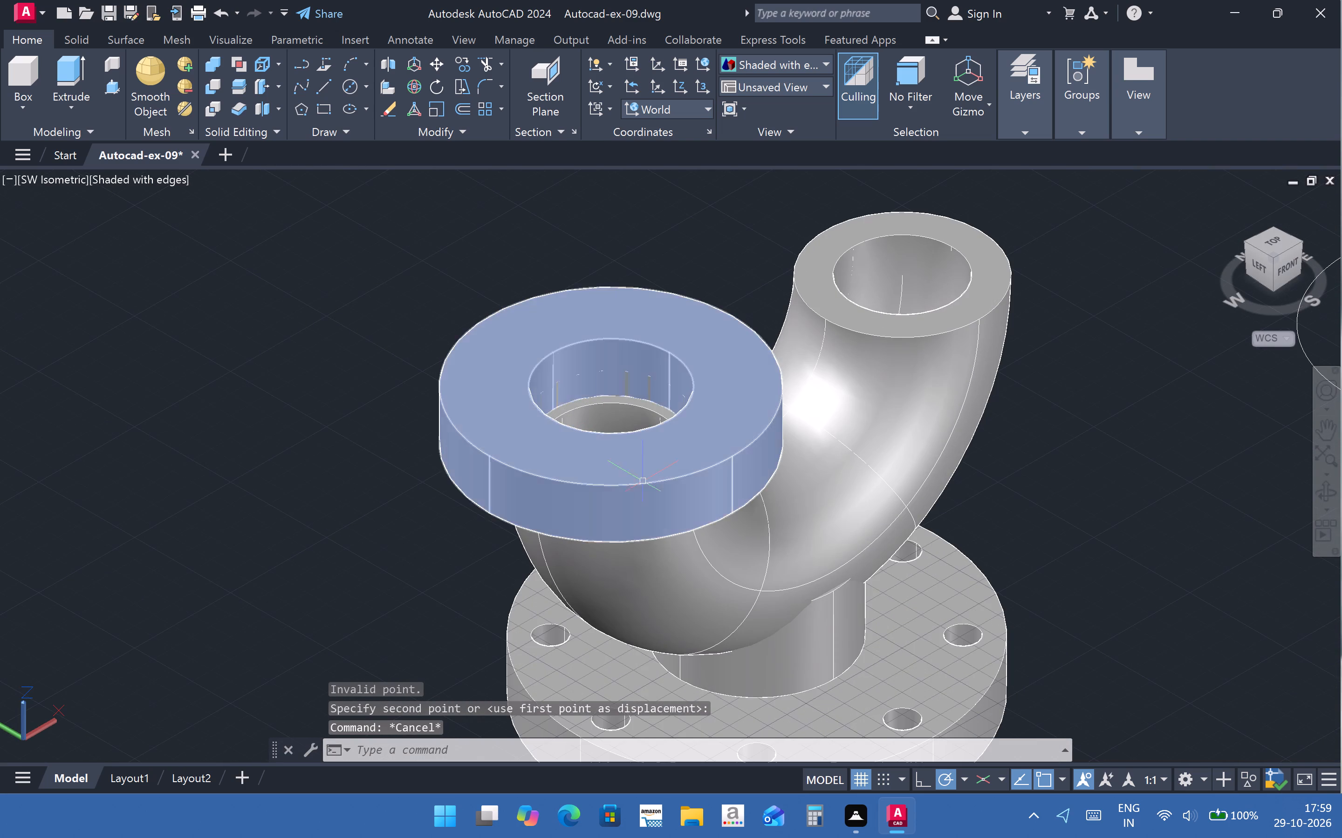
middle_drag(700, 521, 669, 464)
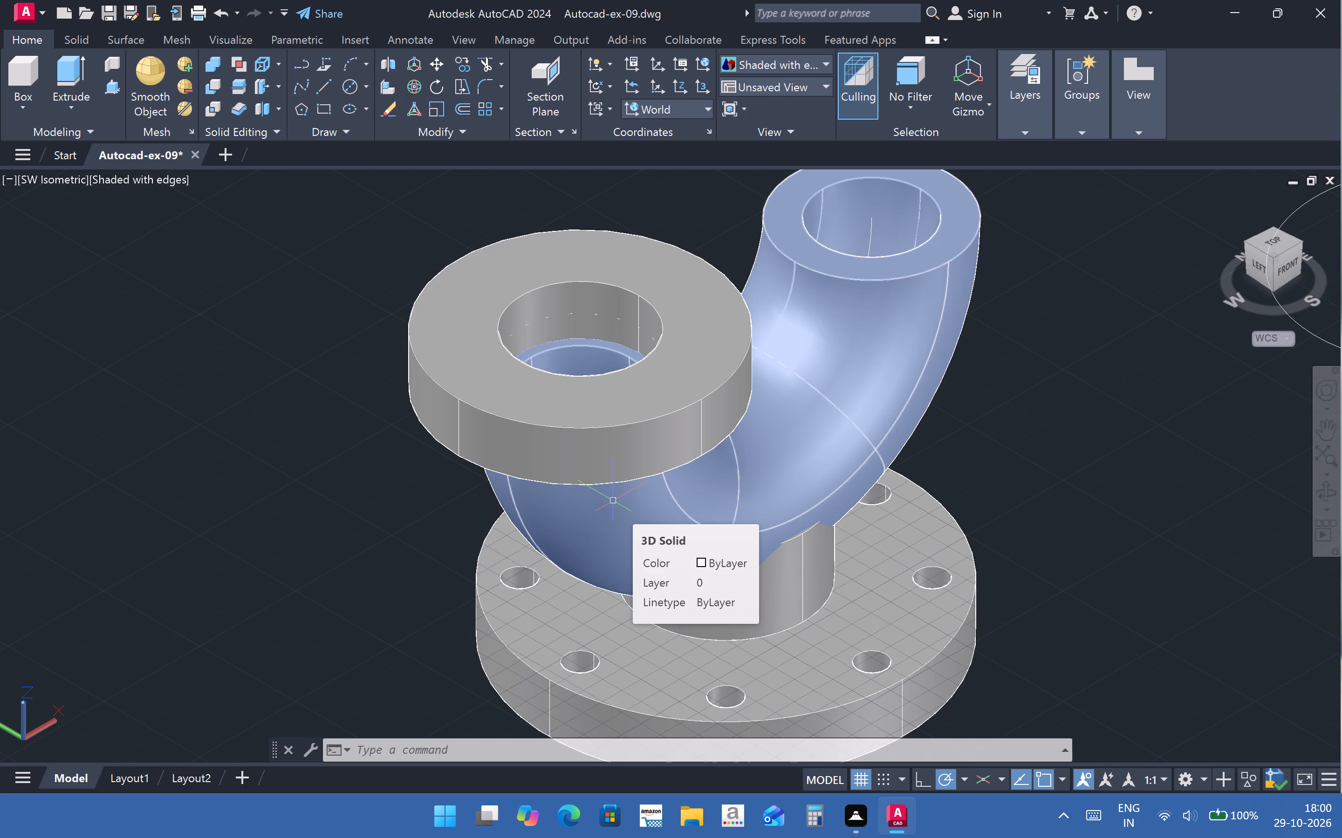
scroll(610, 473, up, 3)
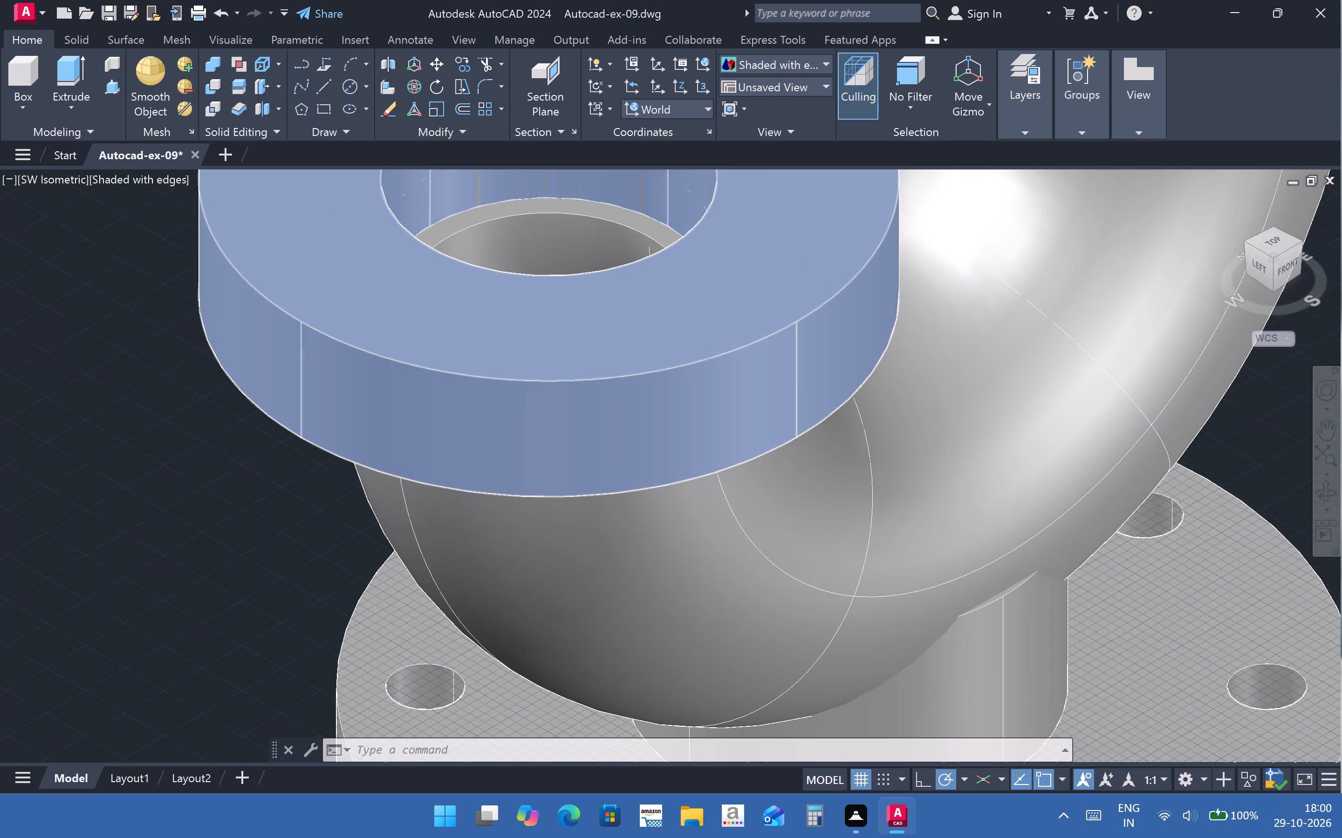
Examine how the two rings sit on the U-shaped pipe's end in the Top, Right, Front and SW Isometric views.
scroll(609, 472, down, 2)
scroll(698, 527, down, 1)
click(1018, 469)
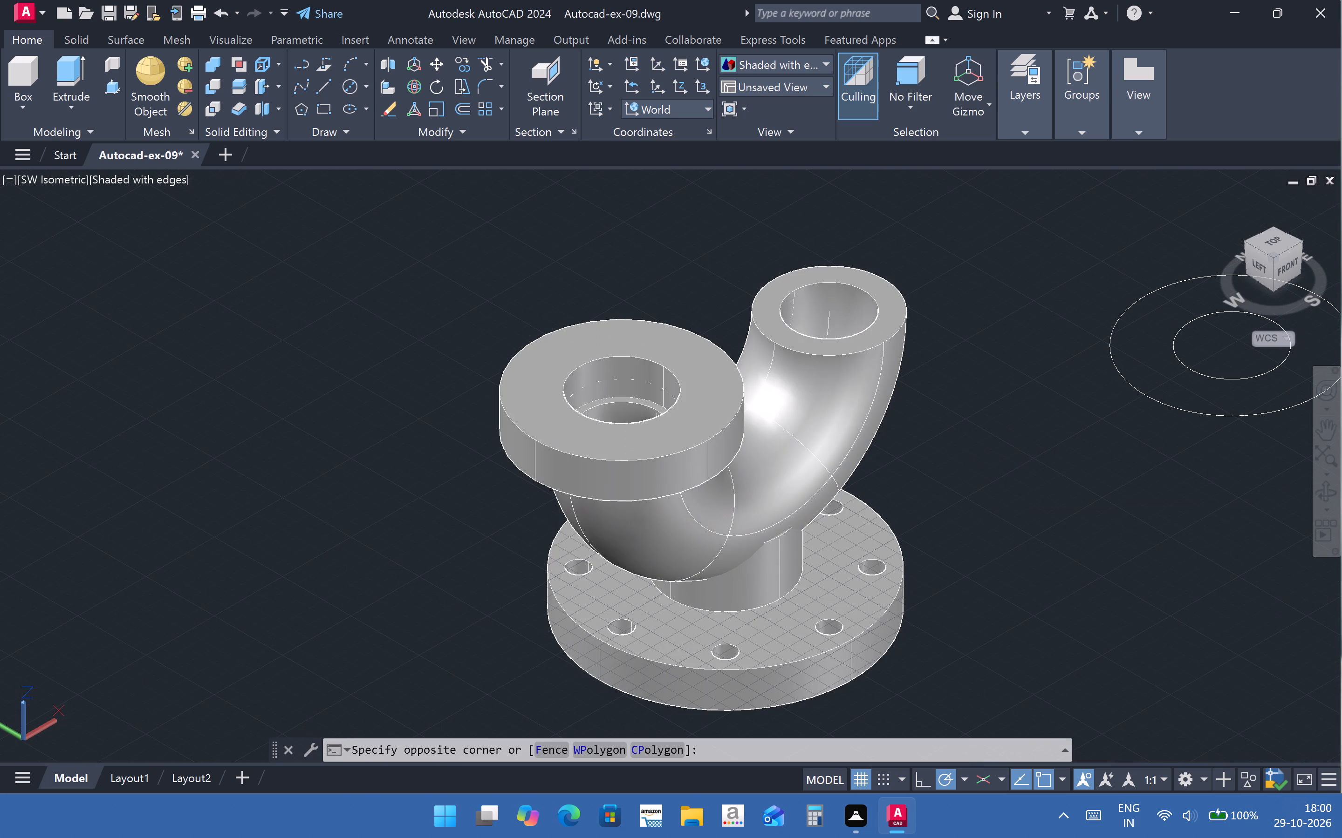
key(Escape)
scroll(979, 473, up, 1)
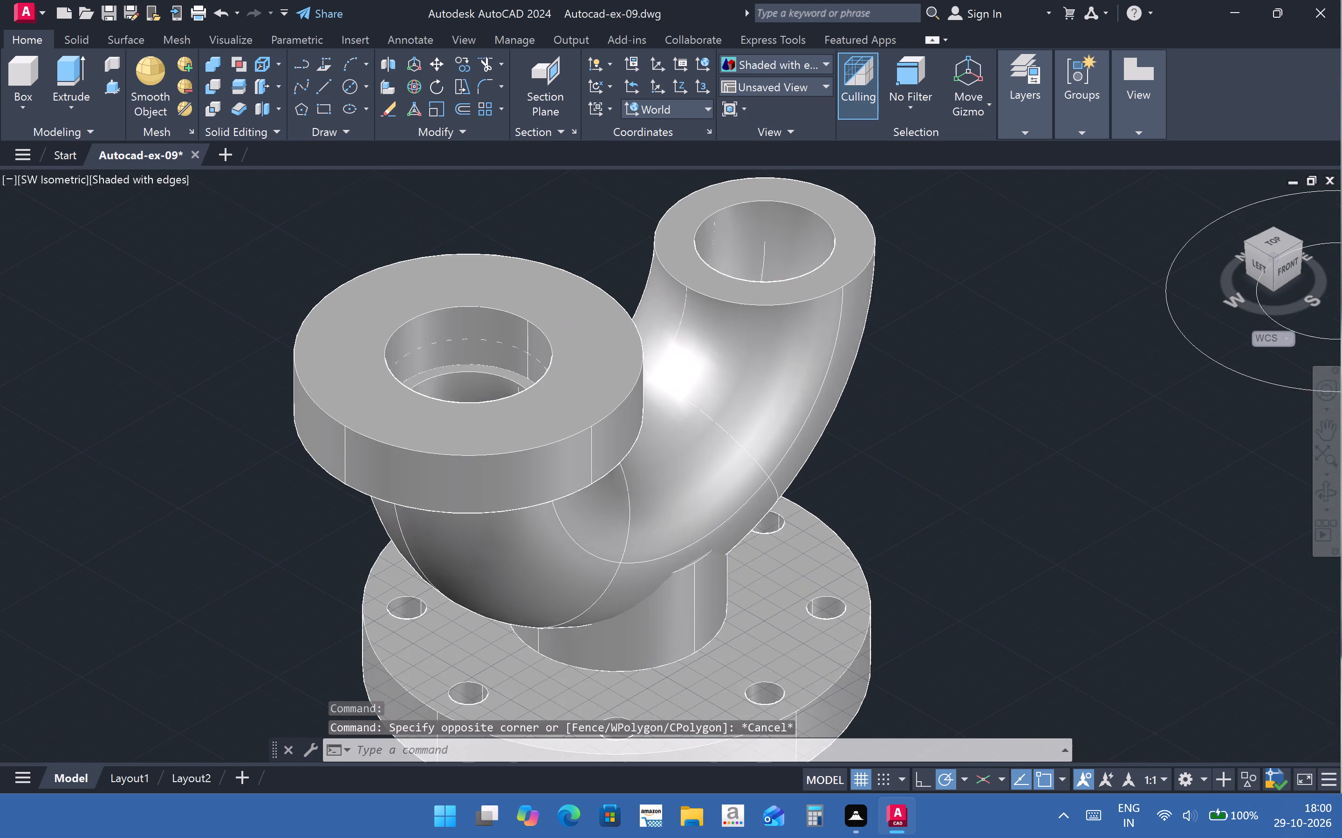
scroll(979, 473, up, 1)
scroll(979, 473, down, 3)
middle_drag(1041, 540, 894, 505)
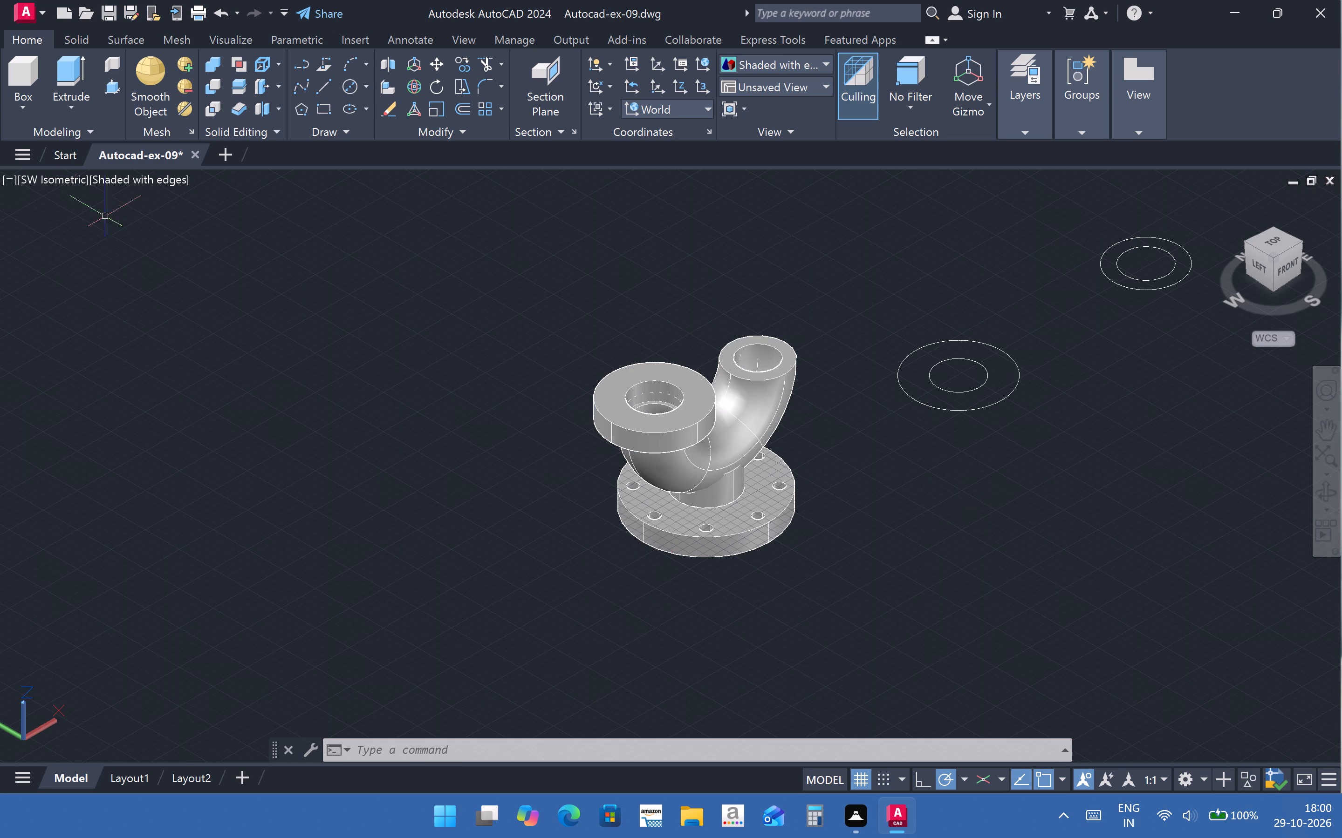
click(37, 181)
click(69, 224)
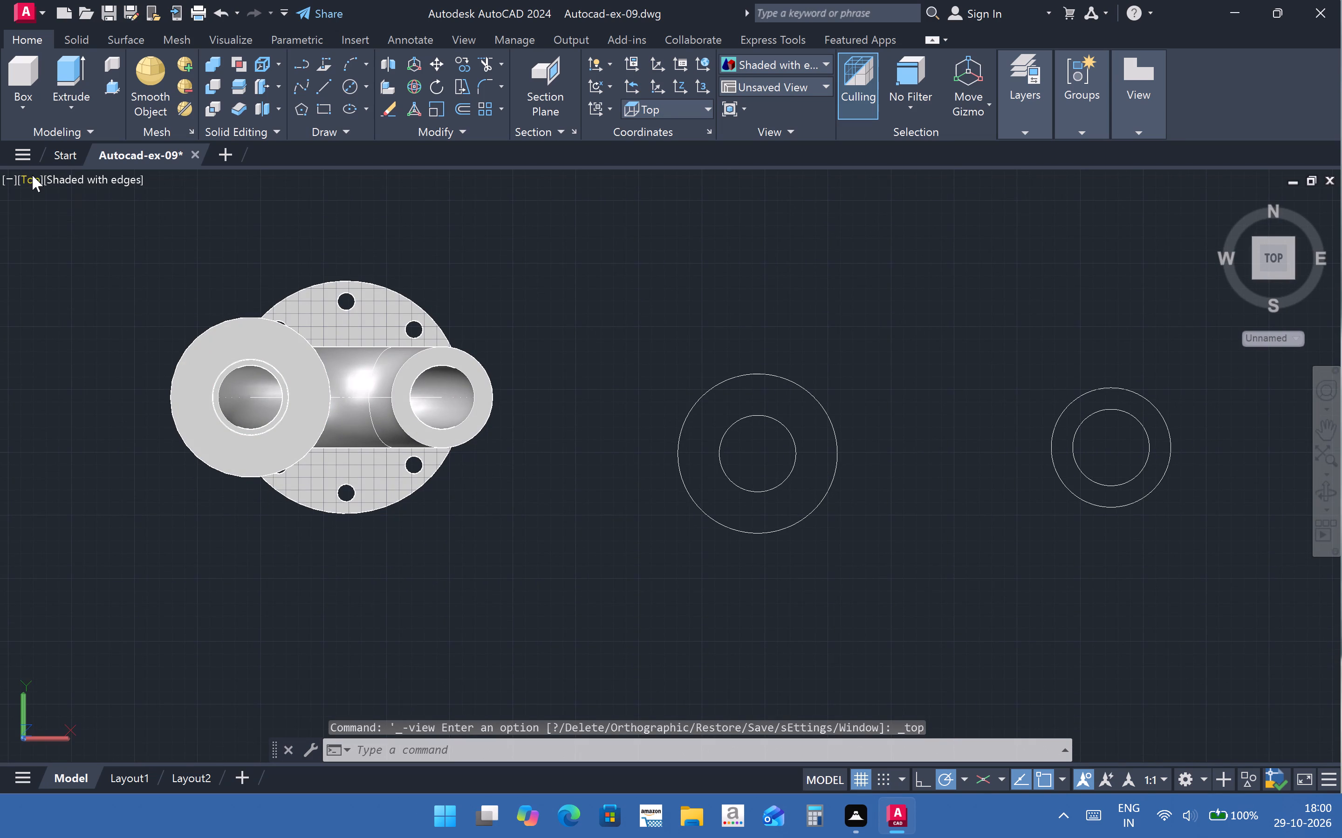
click(32, 176)
click(82, 283)
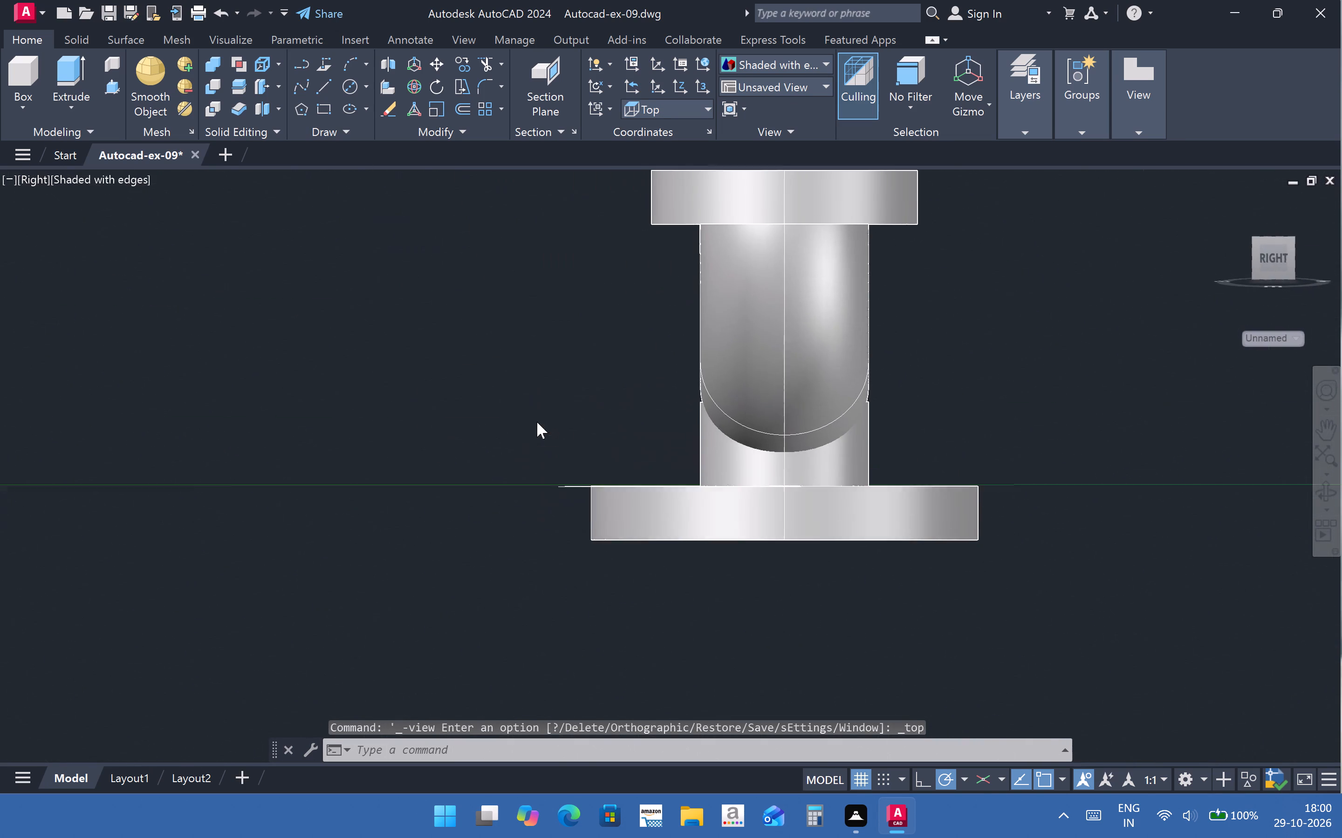
click(36, 183)
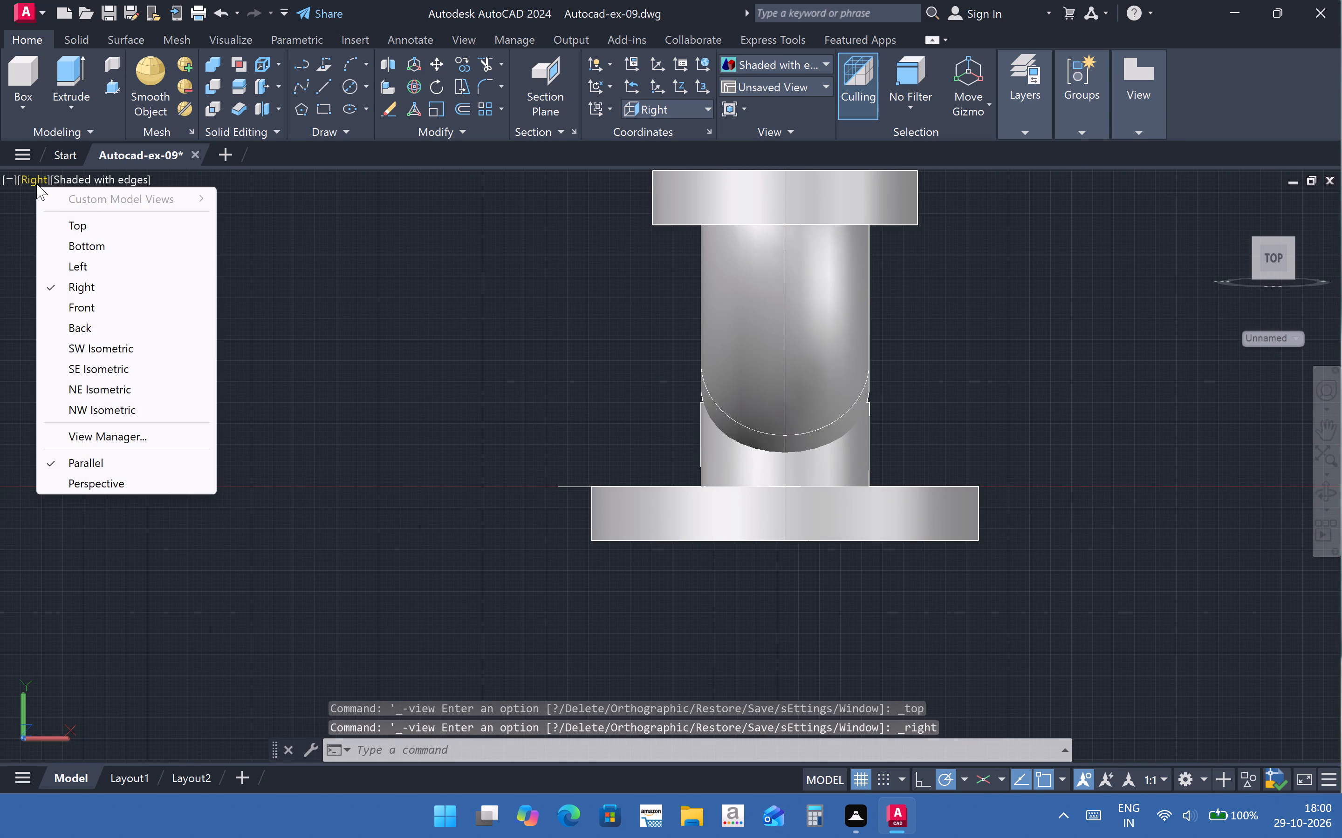
click(96, 310)
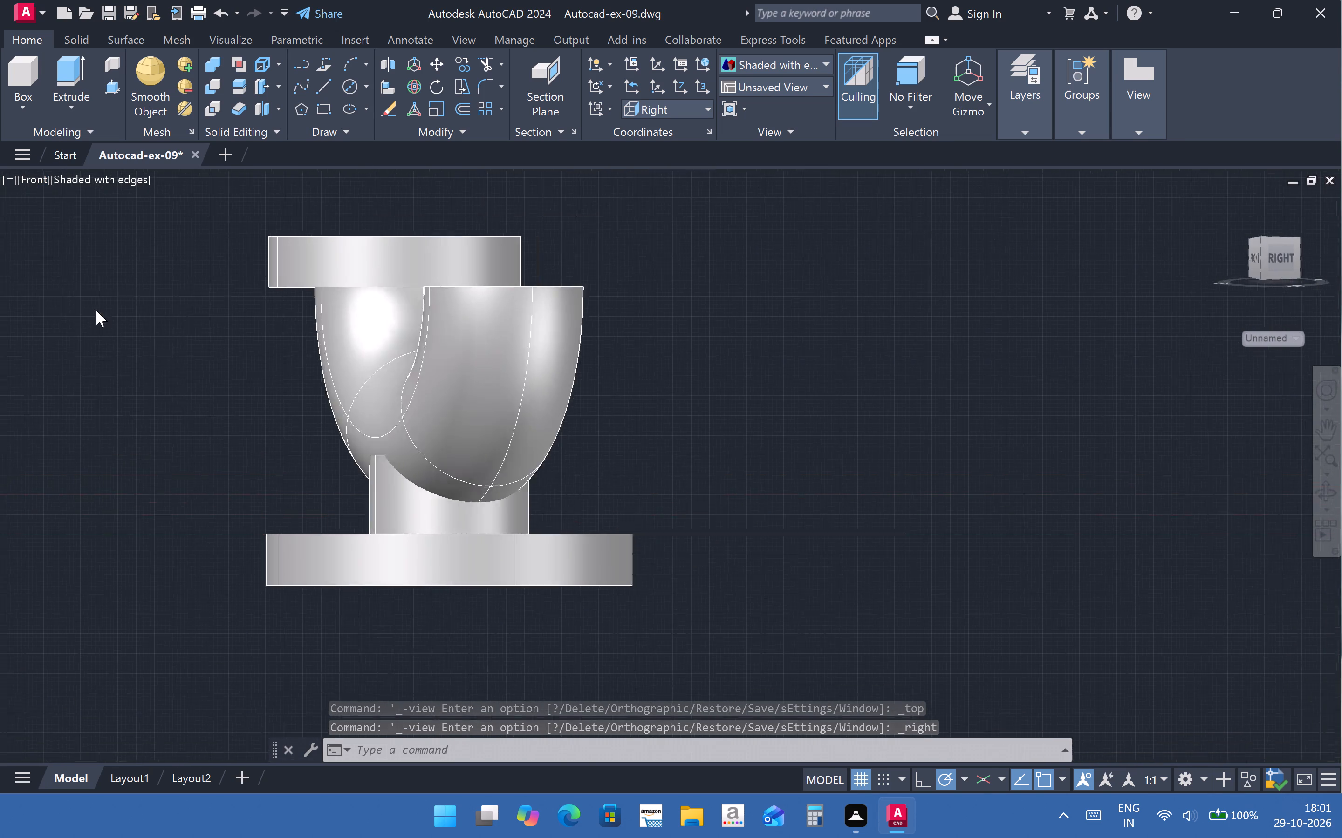
scroll(524, 447, up, 2)
scroll(489, 447, down, 2)
middle_drag(339, 486, 574, 556)
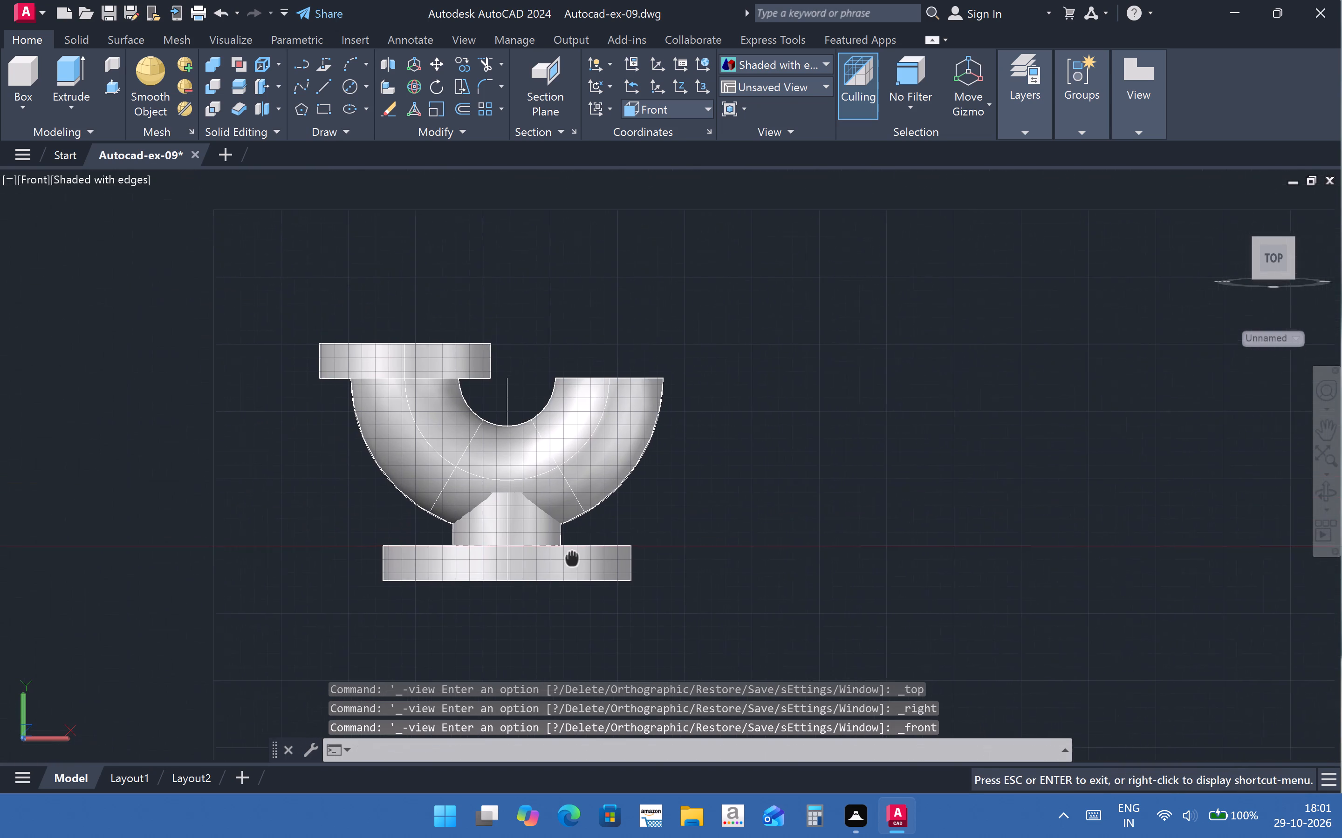
middle_drag(574, 556, 690, 573)
scroll(537, 447, up, 1)
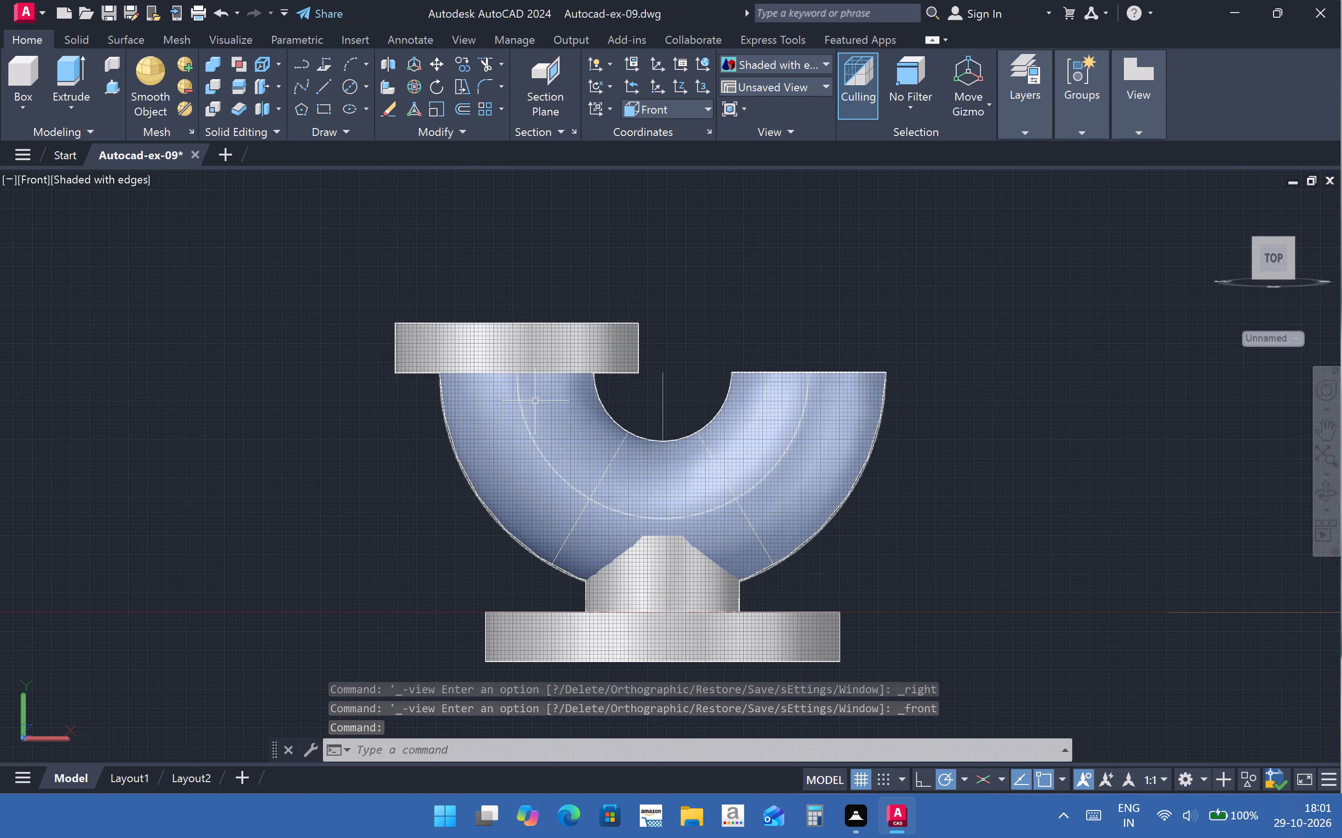
scroll(564, 384, down, 2)
scroll(562, 385, up, 3)
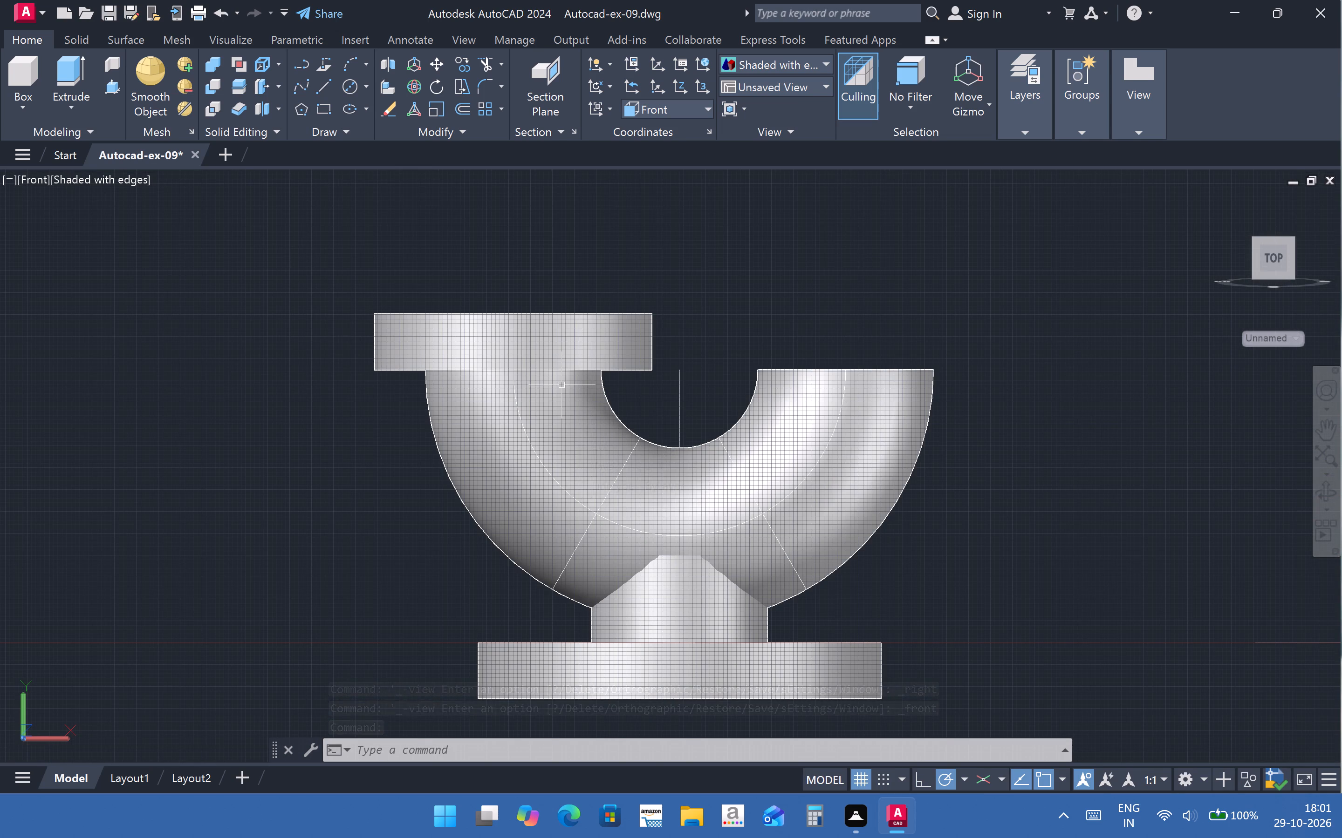
scroll(562, 385, up, 2)
scroll(562, 385, down, 3)
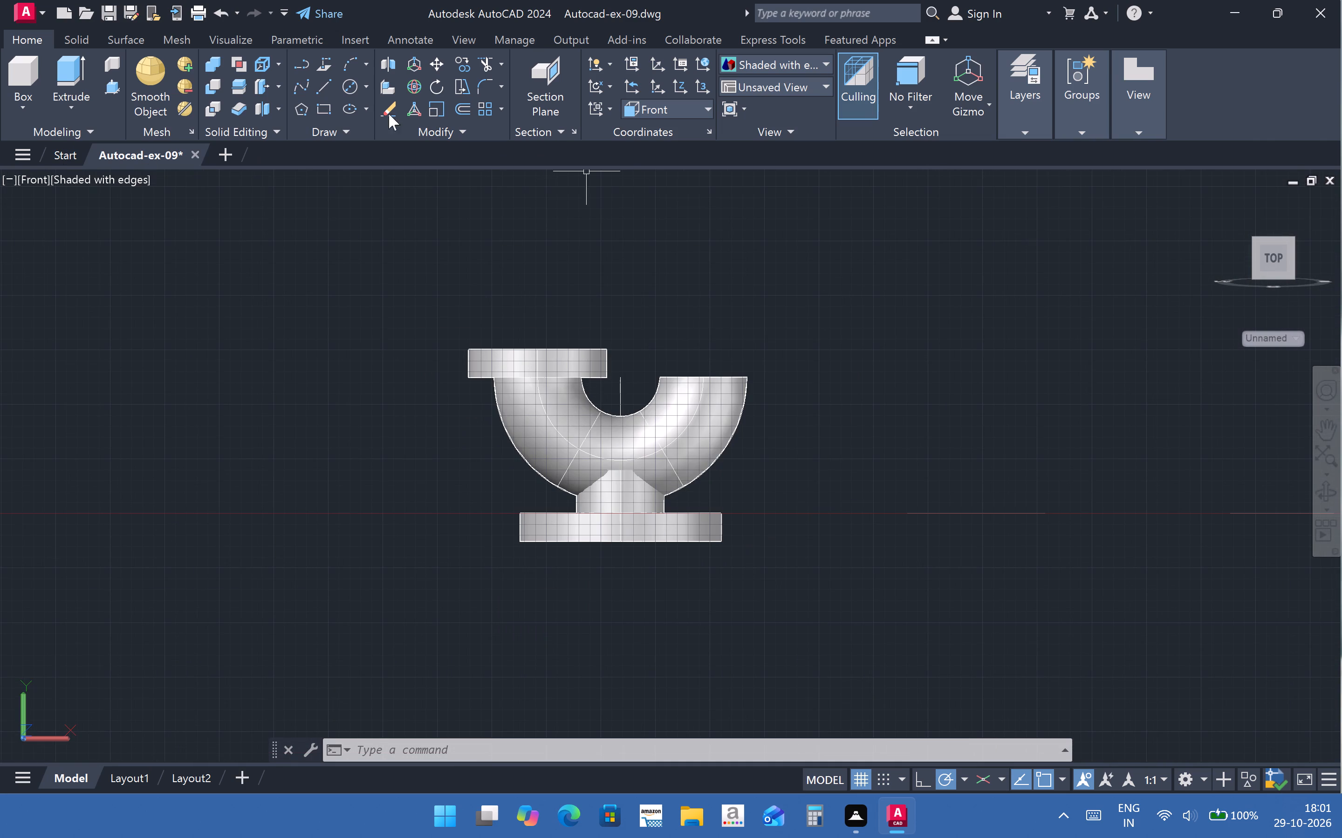
click(36, 176)
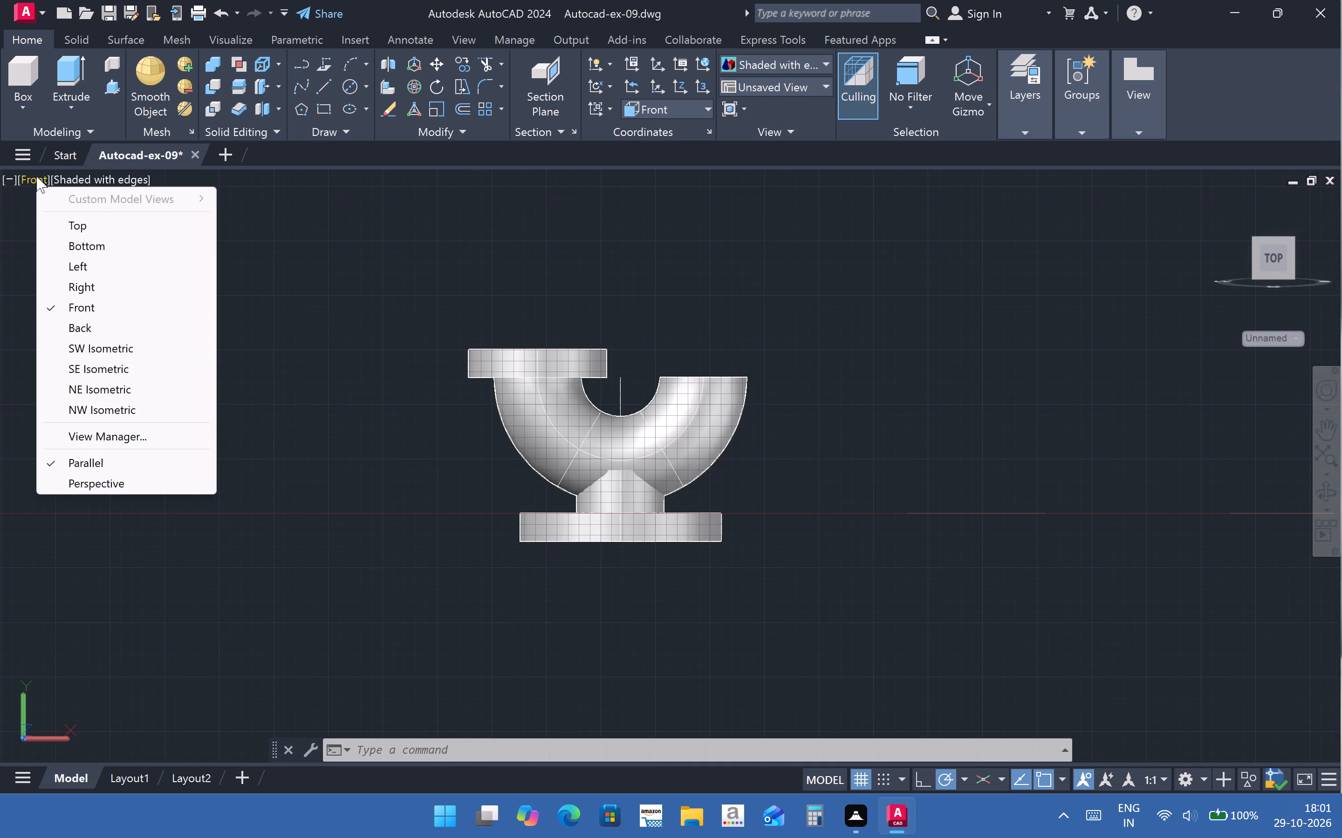
click(112, 358)
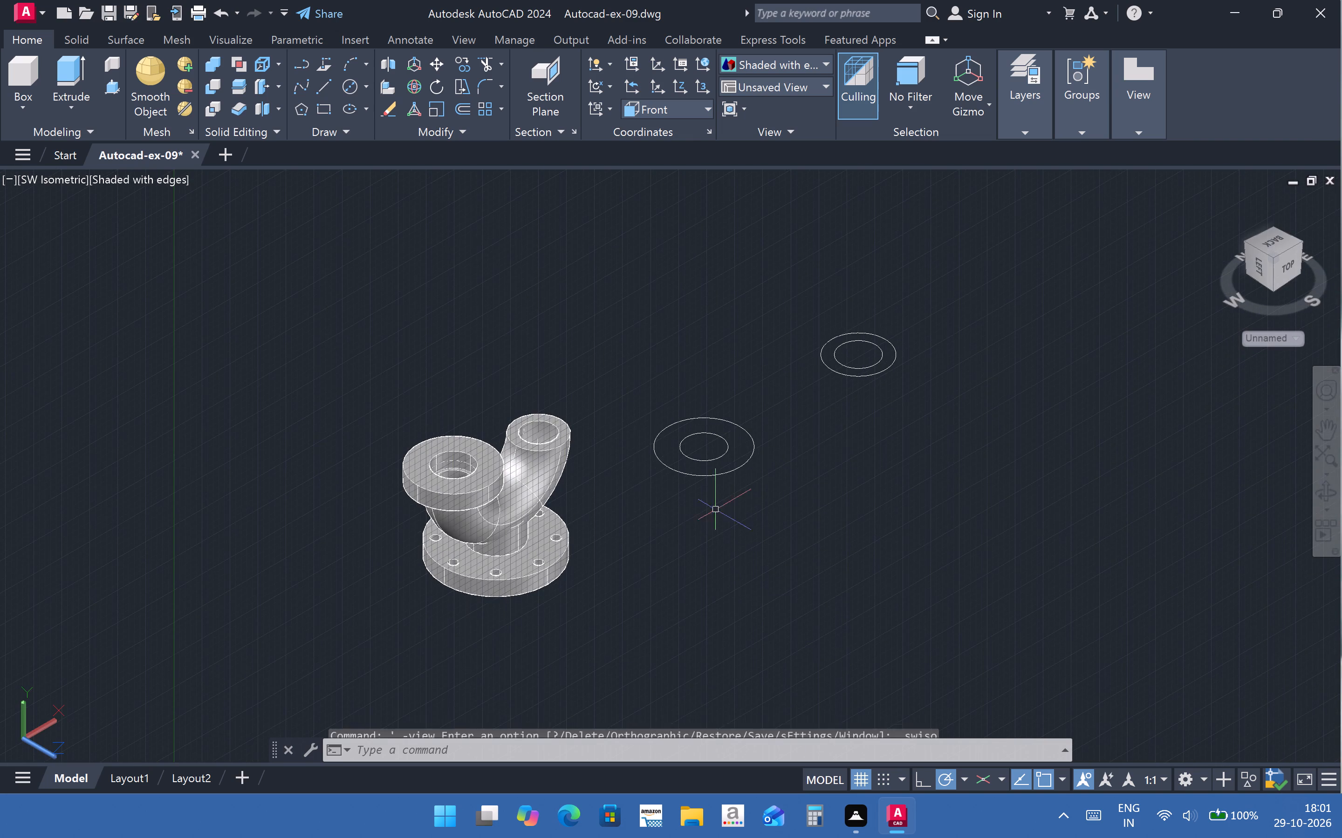
scroll(472, 502, down, 2)
scroll(473, 496, up, 4)
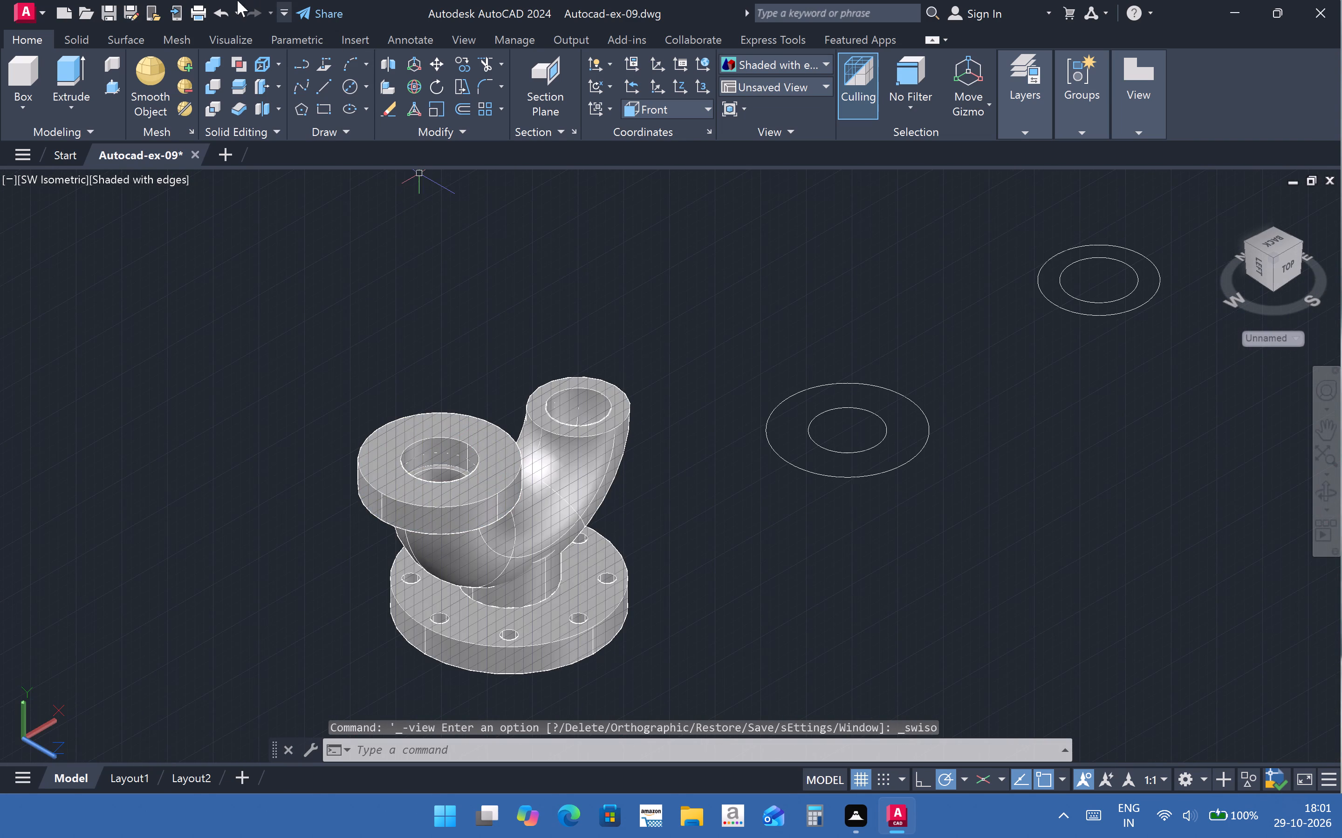
Undo the recent view changes and the last move of the 32-high ring.
click(223, 6)
click(223, 6)
click(223, 6)
double_click(223, 6)
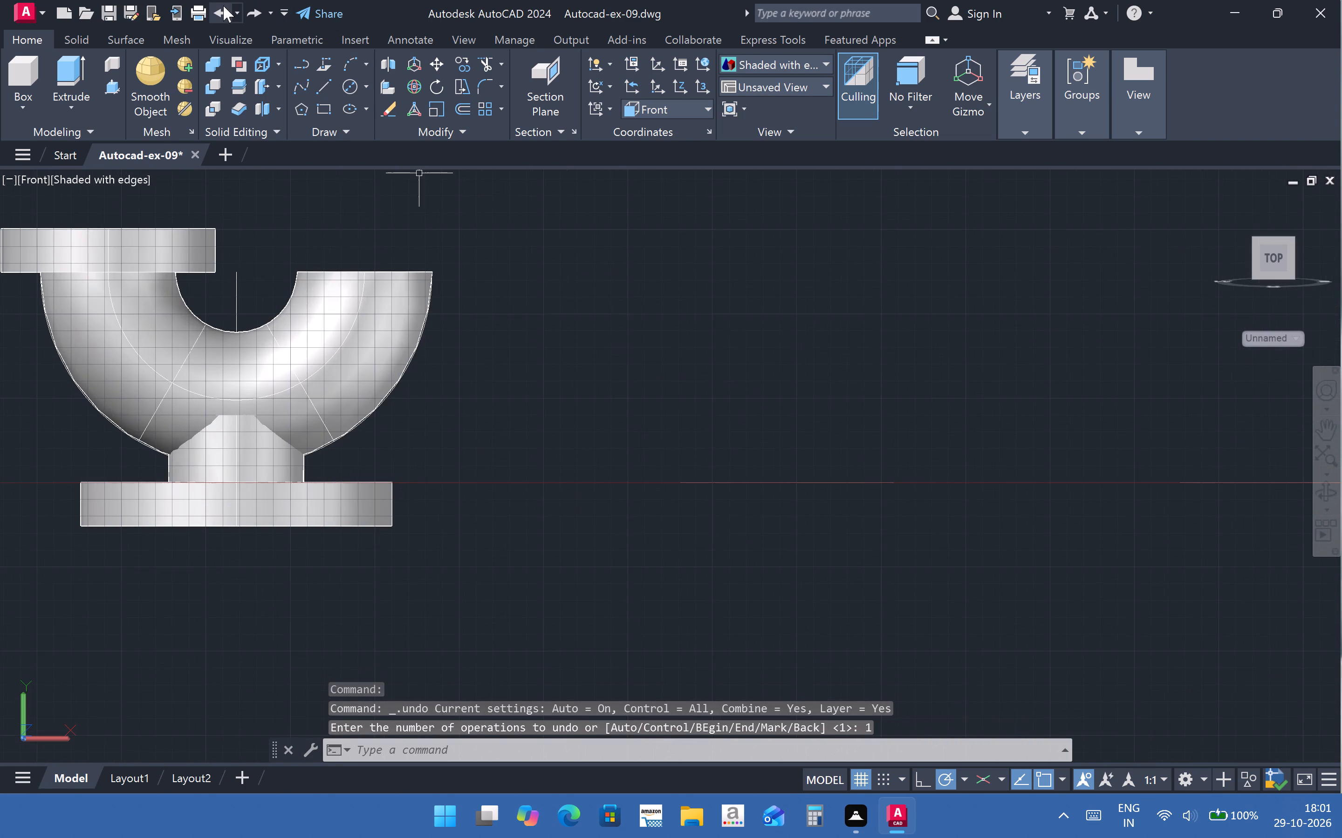
click(223, 6)
click(223, 6)
click(223, 6)
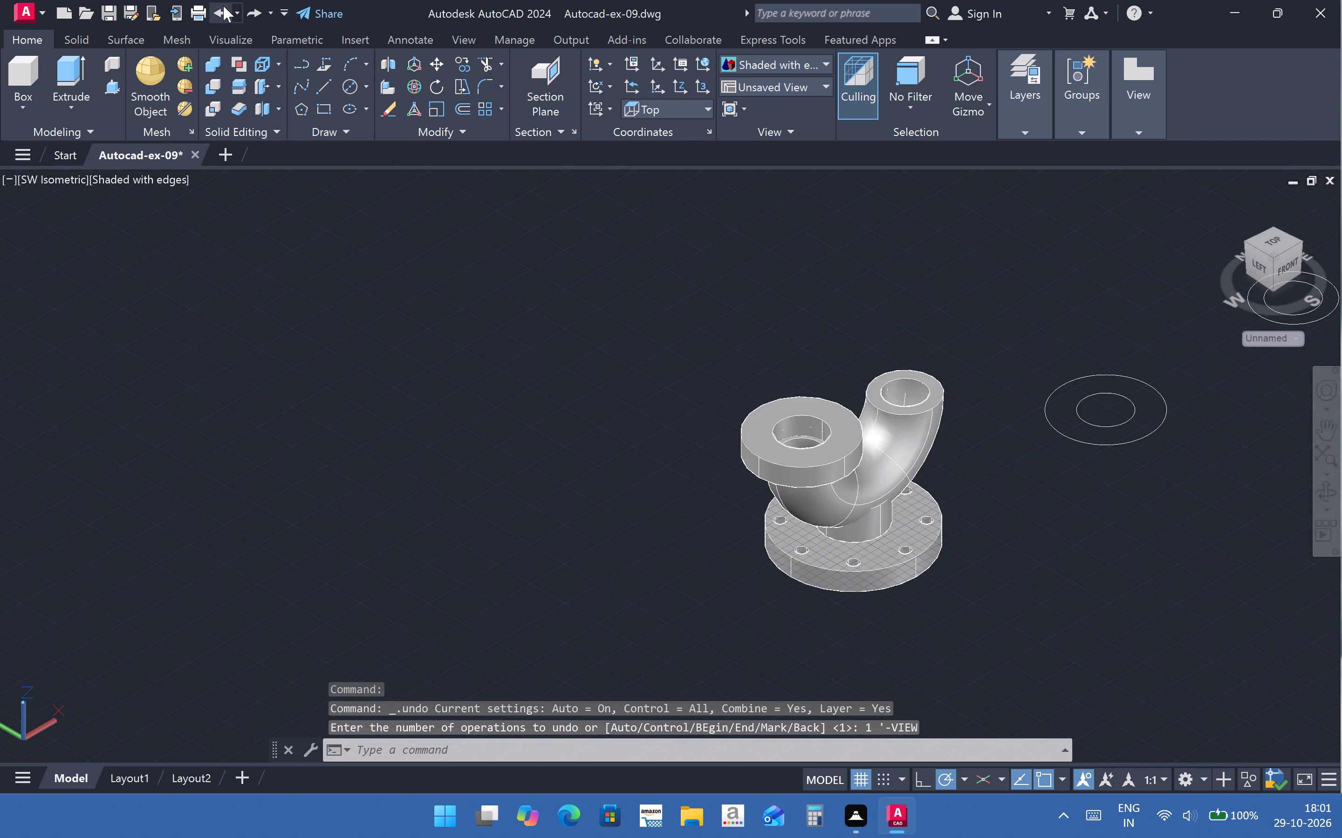
click(223, 6)
click(223, 6)
click(223, 6)
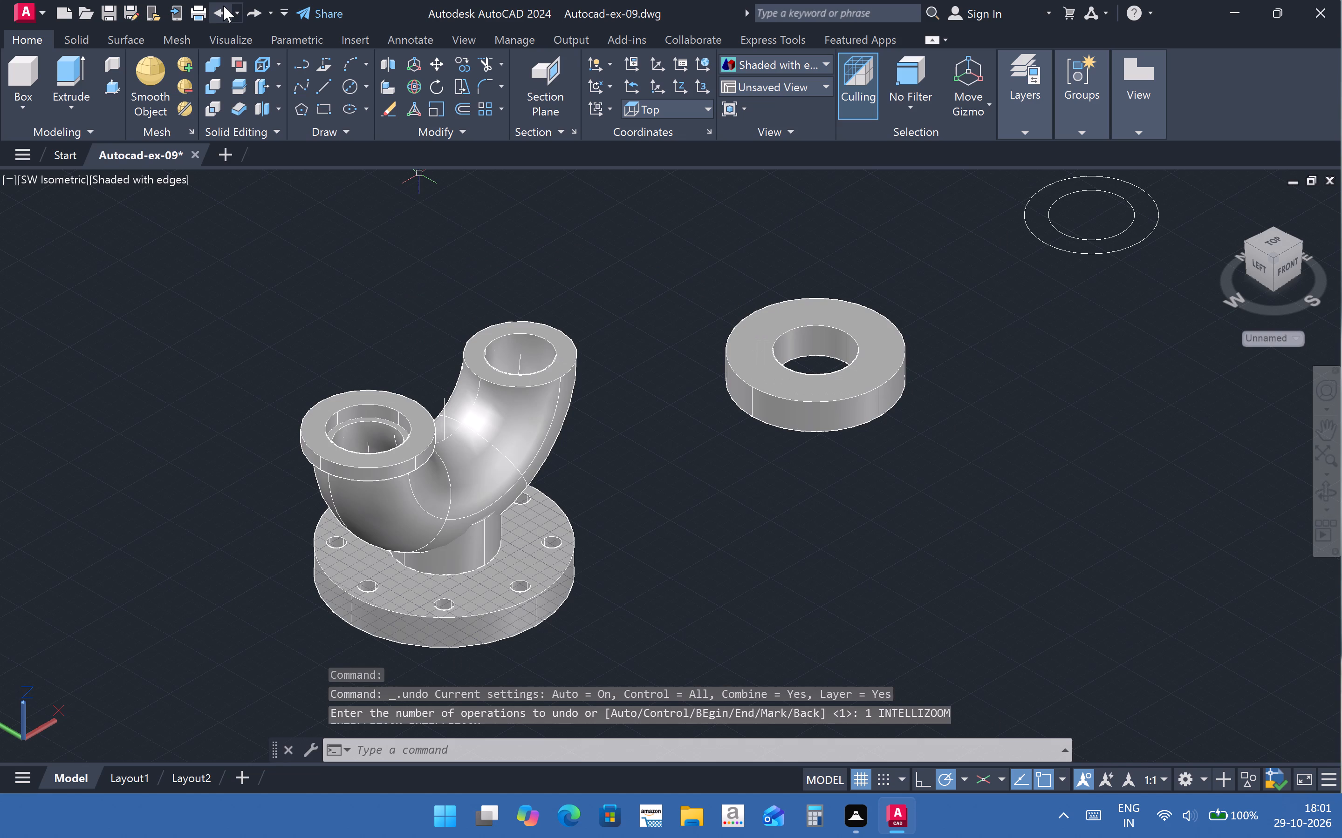
Move the 32-high ring by its bottom centre to the top-face centre of the 14-high ring on the pipe end.
scroll(407, 444, up, 2)
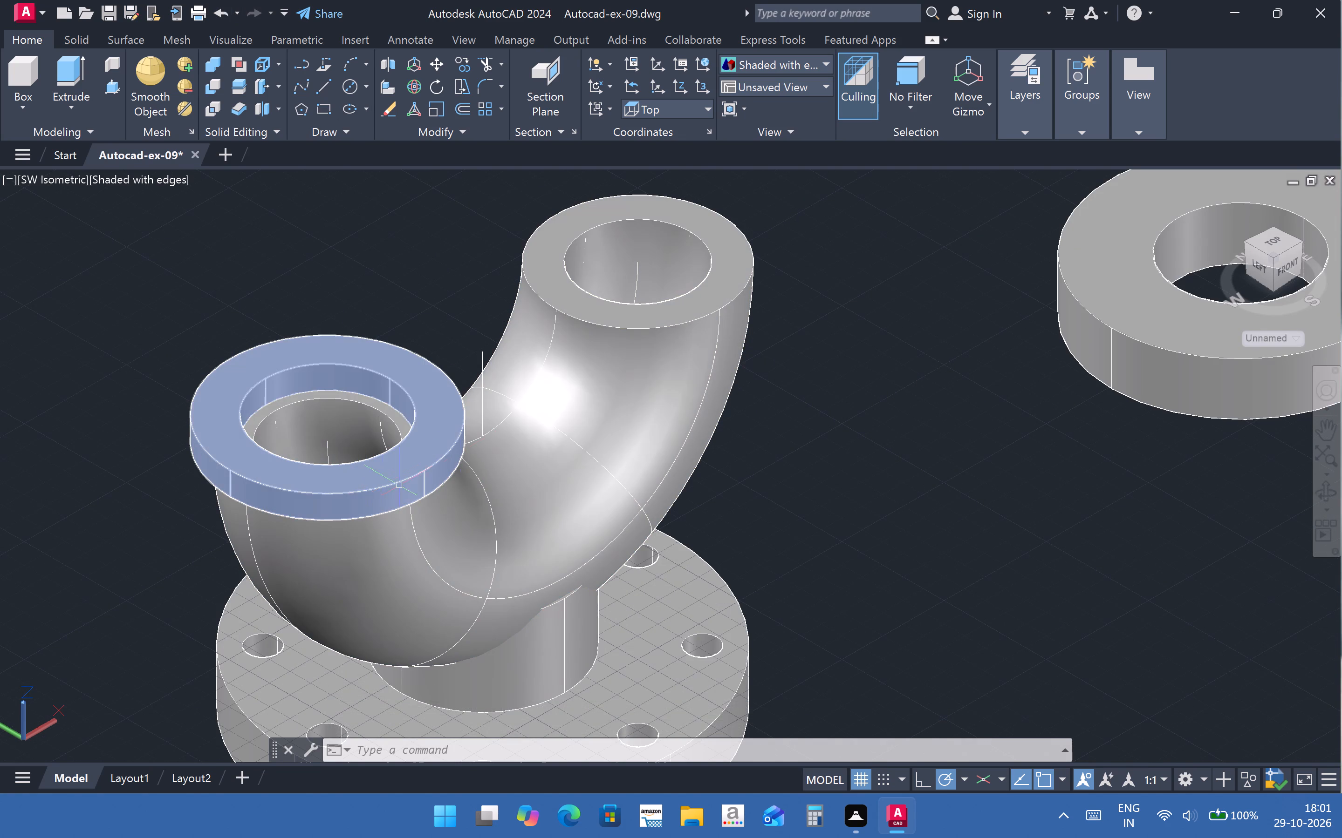
scroll(495, 401, up, 2)
scroll(495, 403, down, 3)
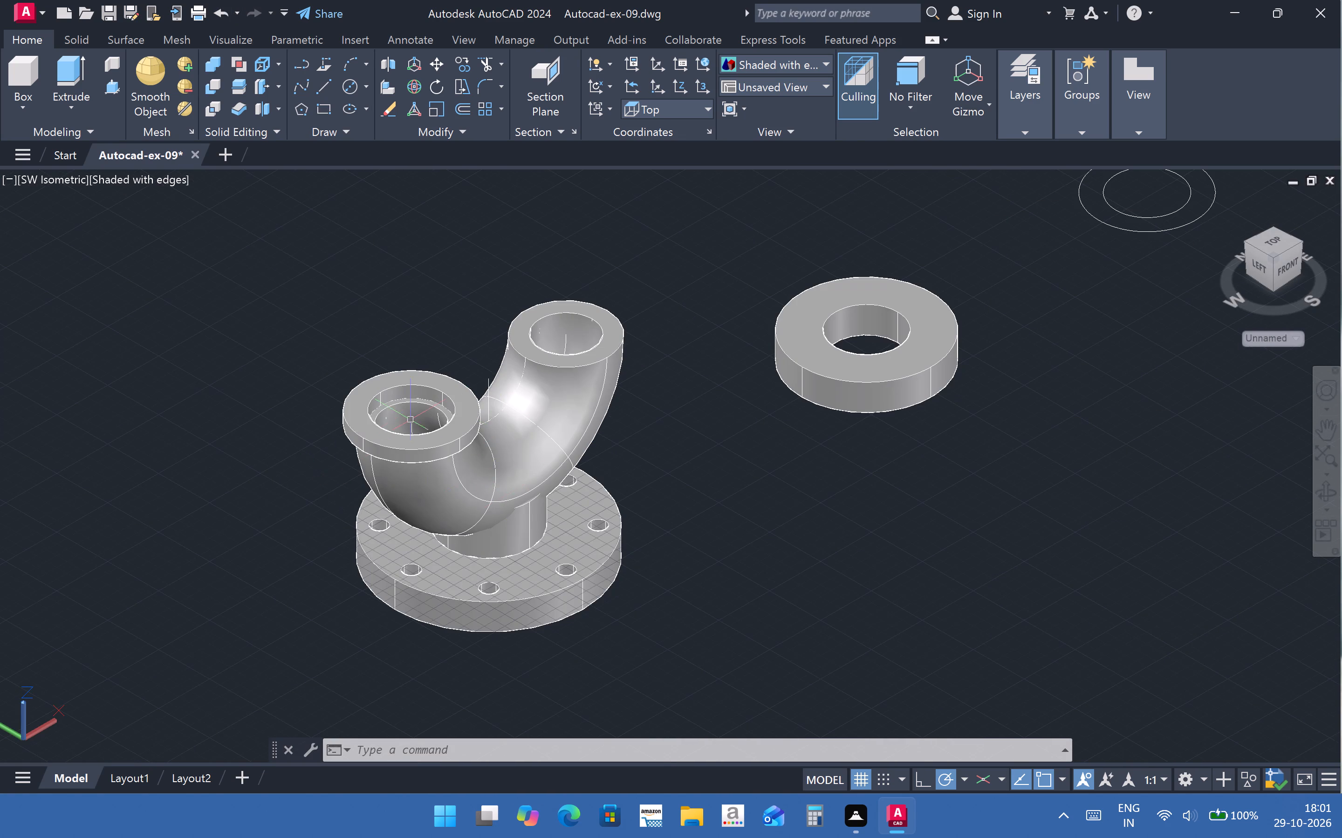
scroll(431, 452, up, 3)
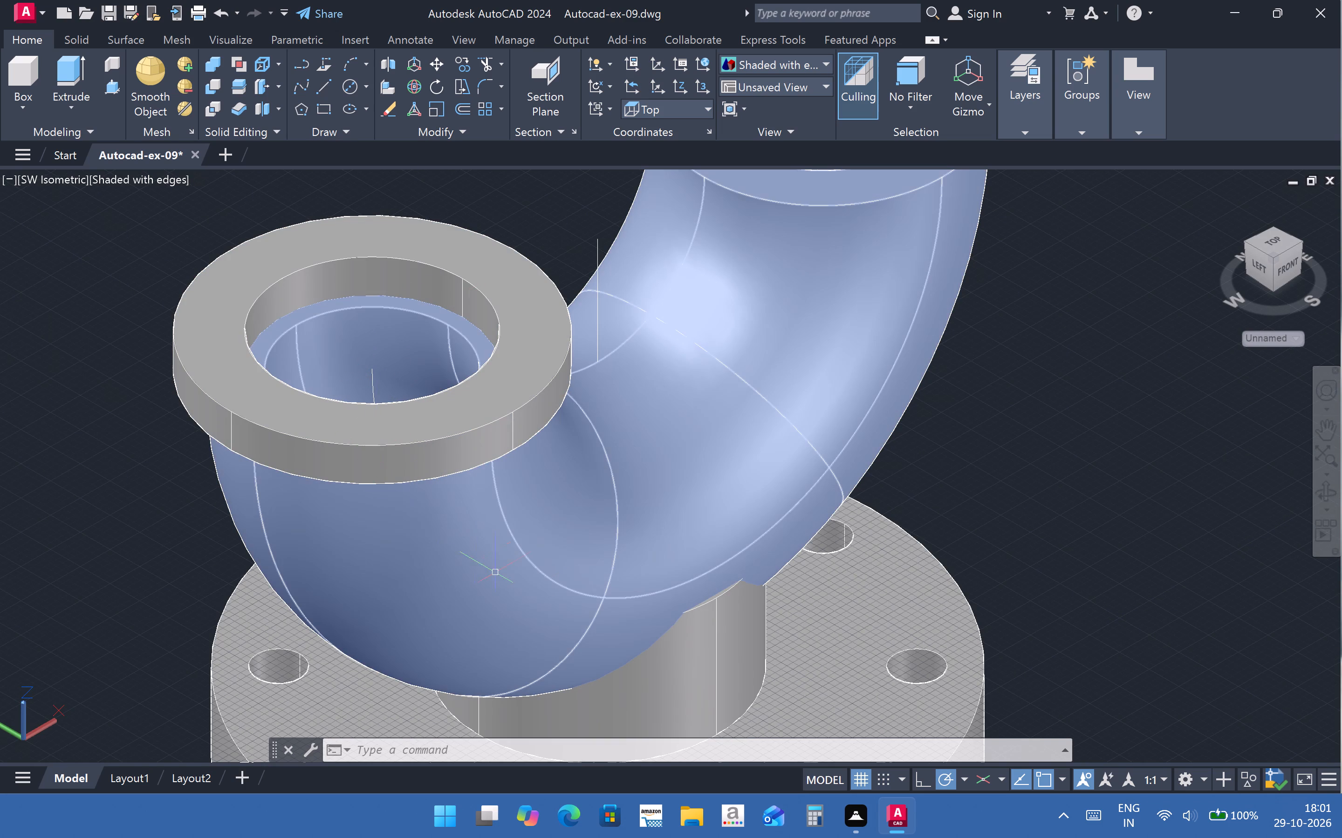
scroll(490, 403, down, 3)
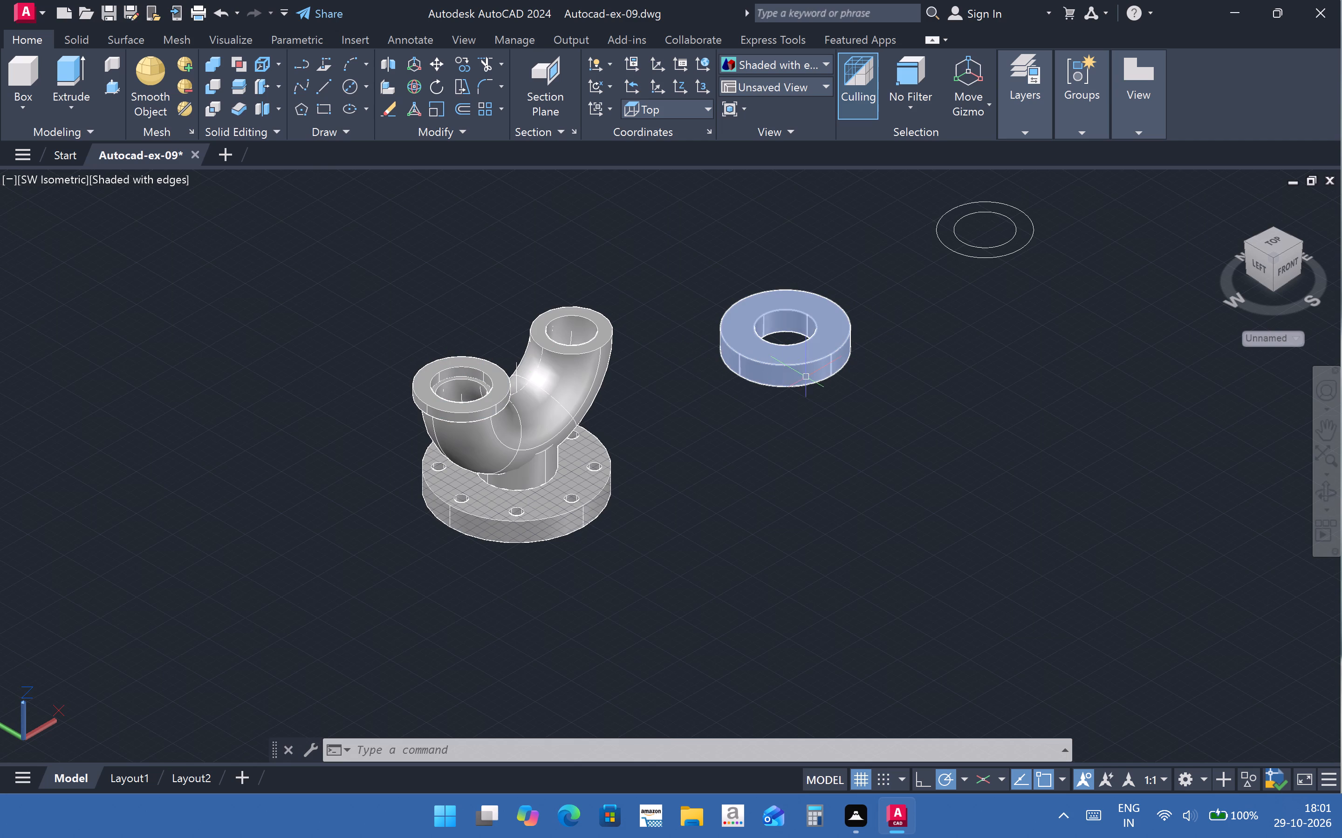
click(808, 364)
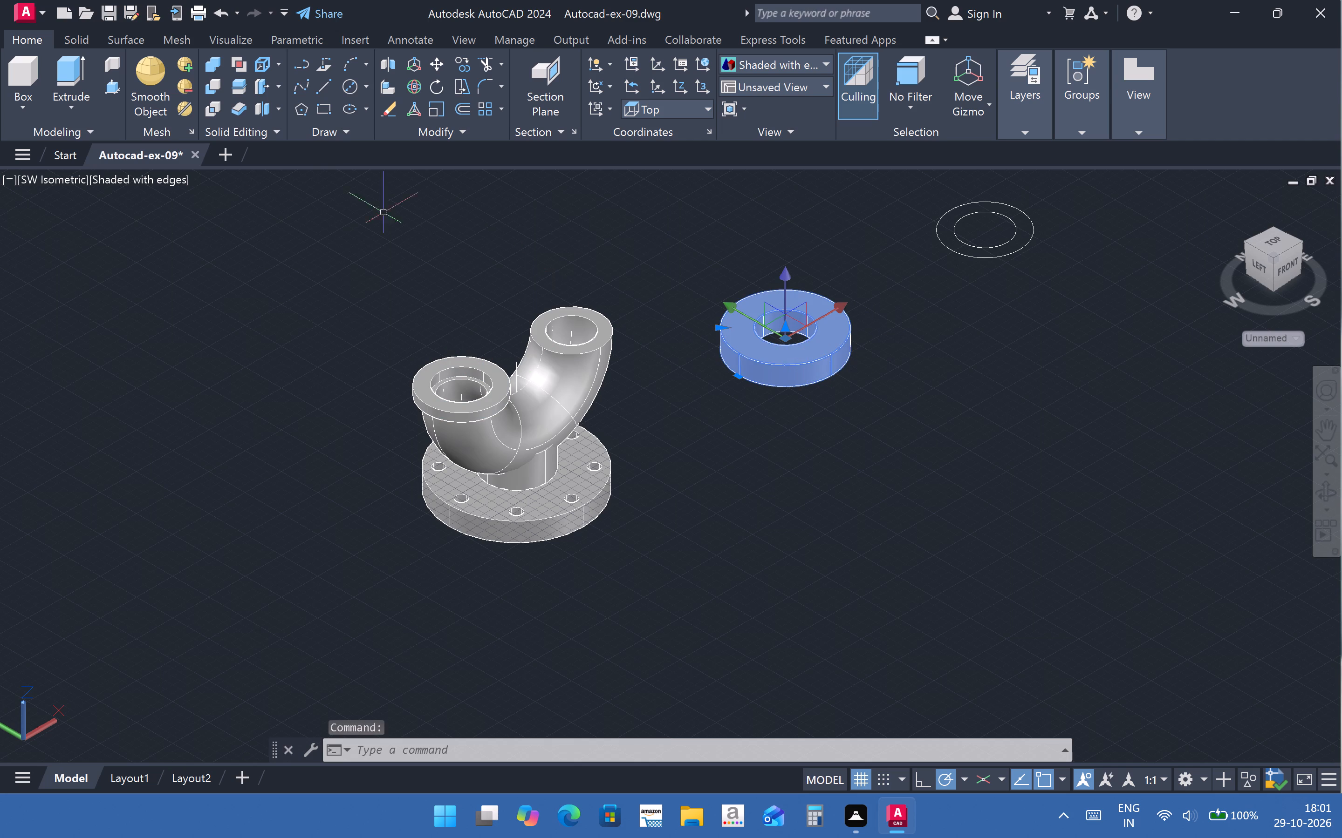
click(436, 65)
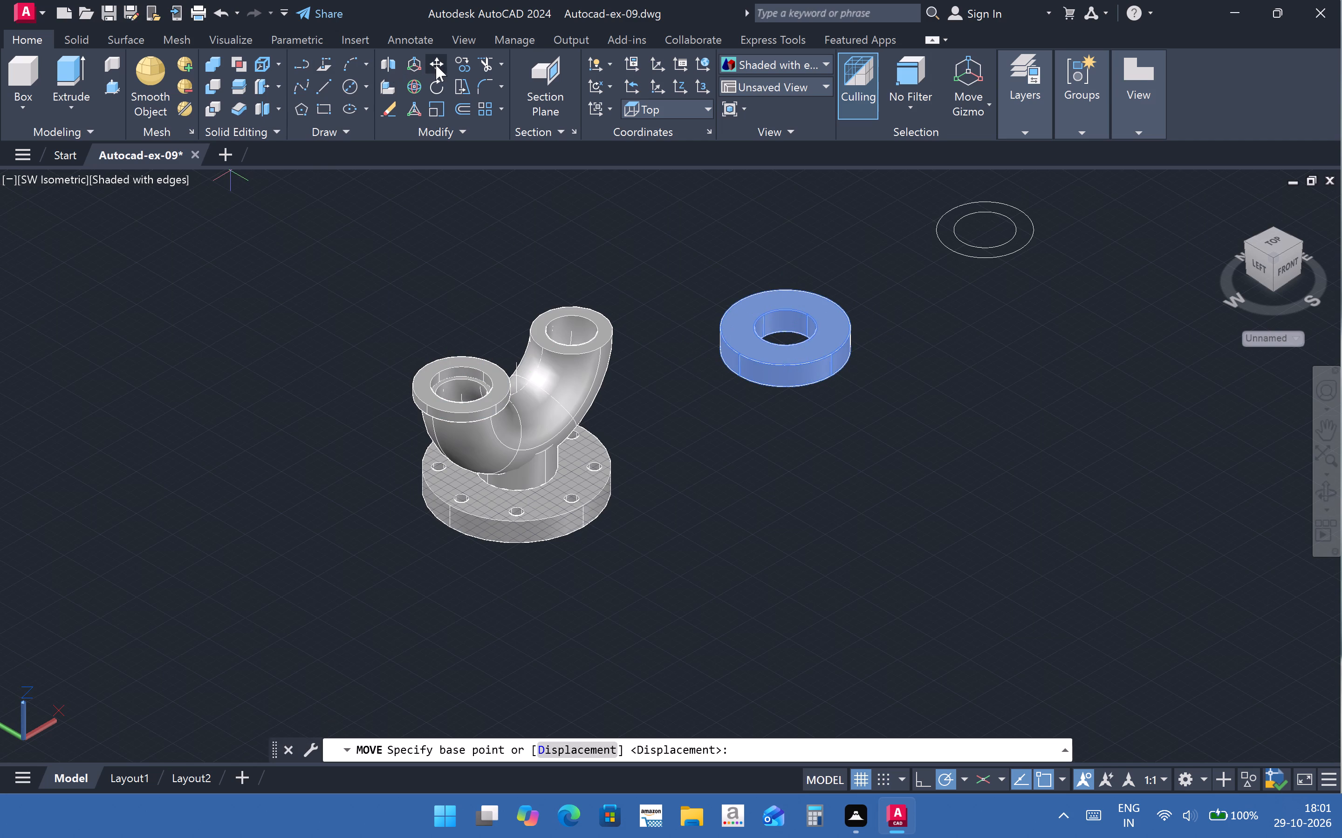
click(784, 350)
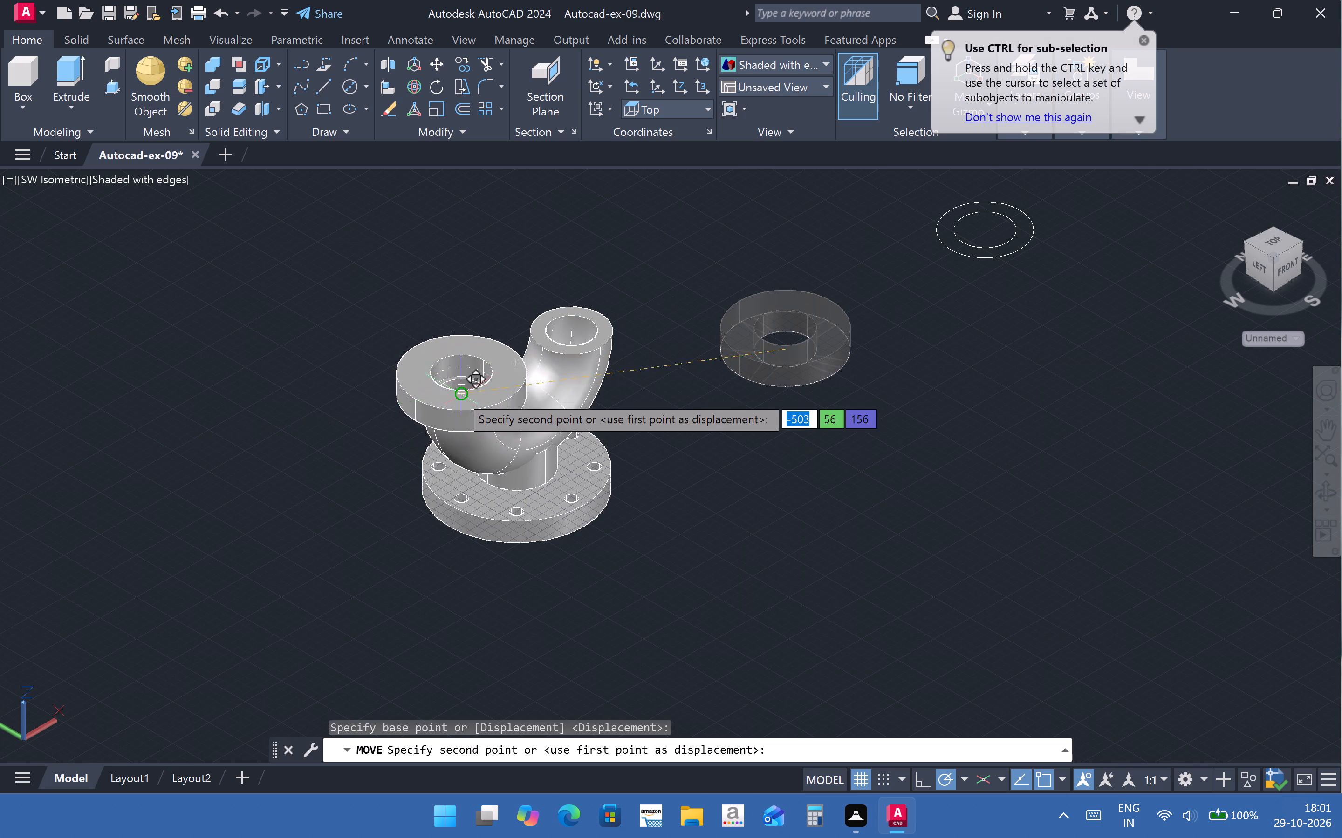
scroll(459, 394, down, 2)
scroll(460, 394, up, 7)
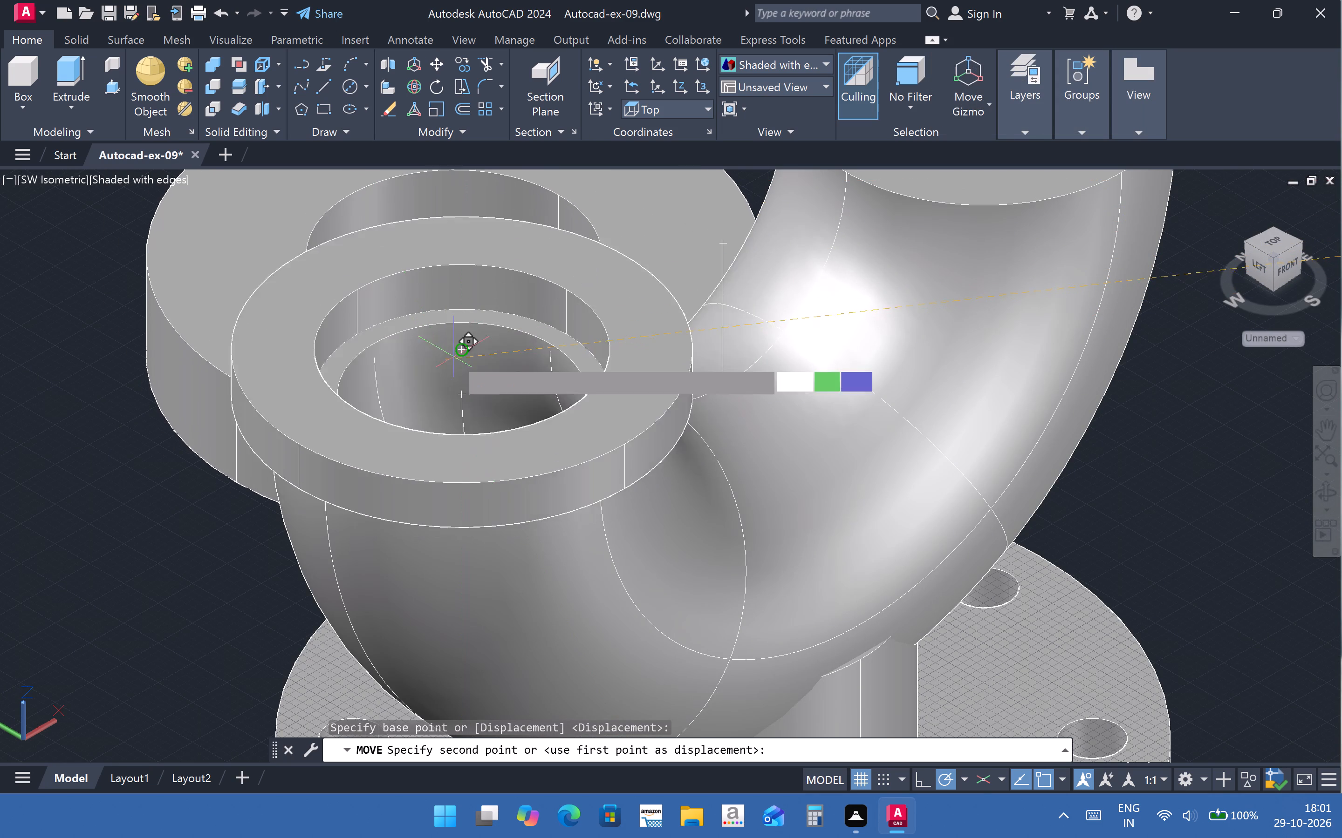
click(462, 353)
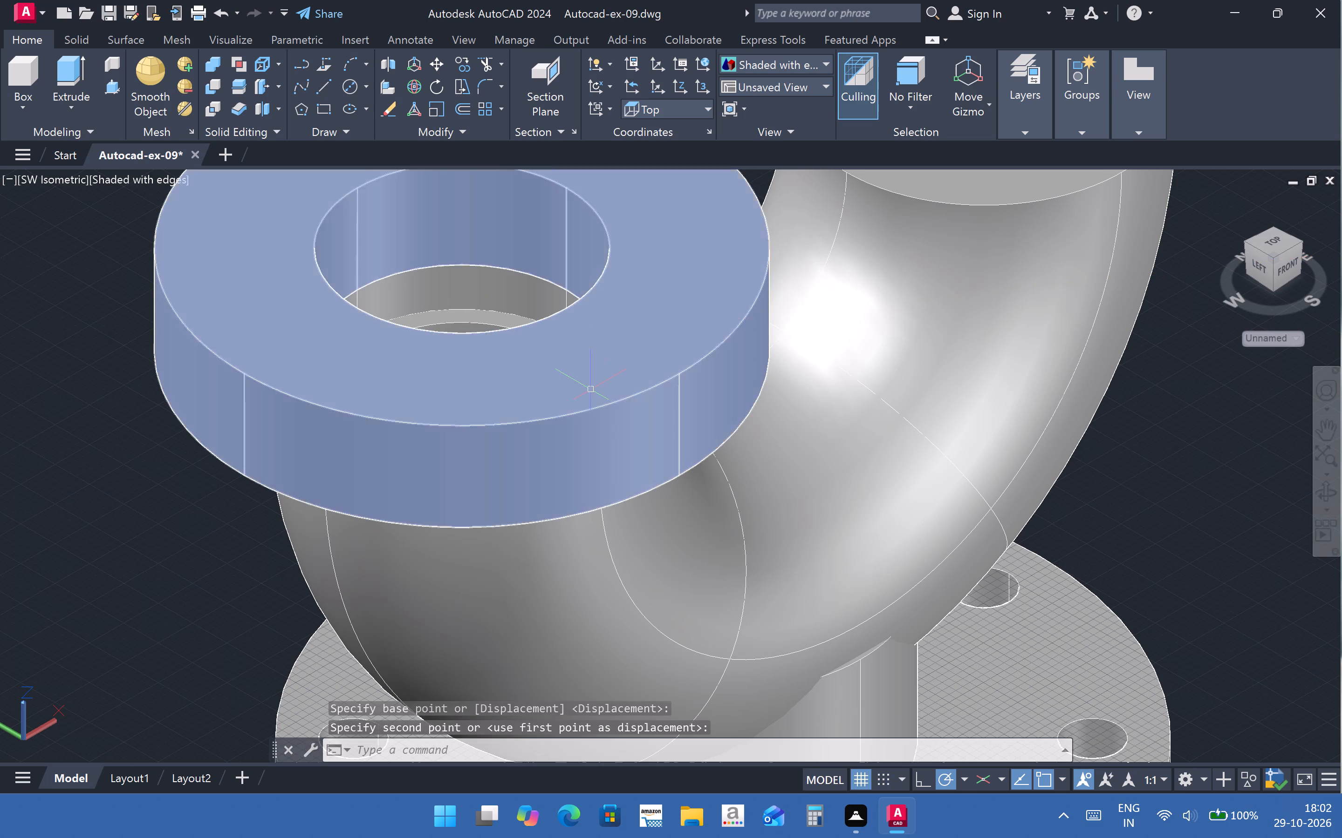
scroll(585, 440, up, 6)
scroll(572, 440, down, 8)
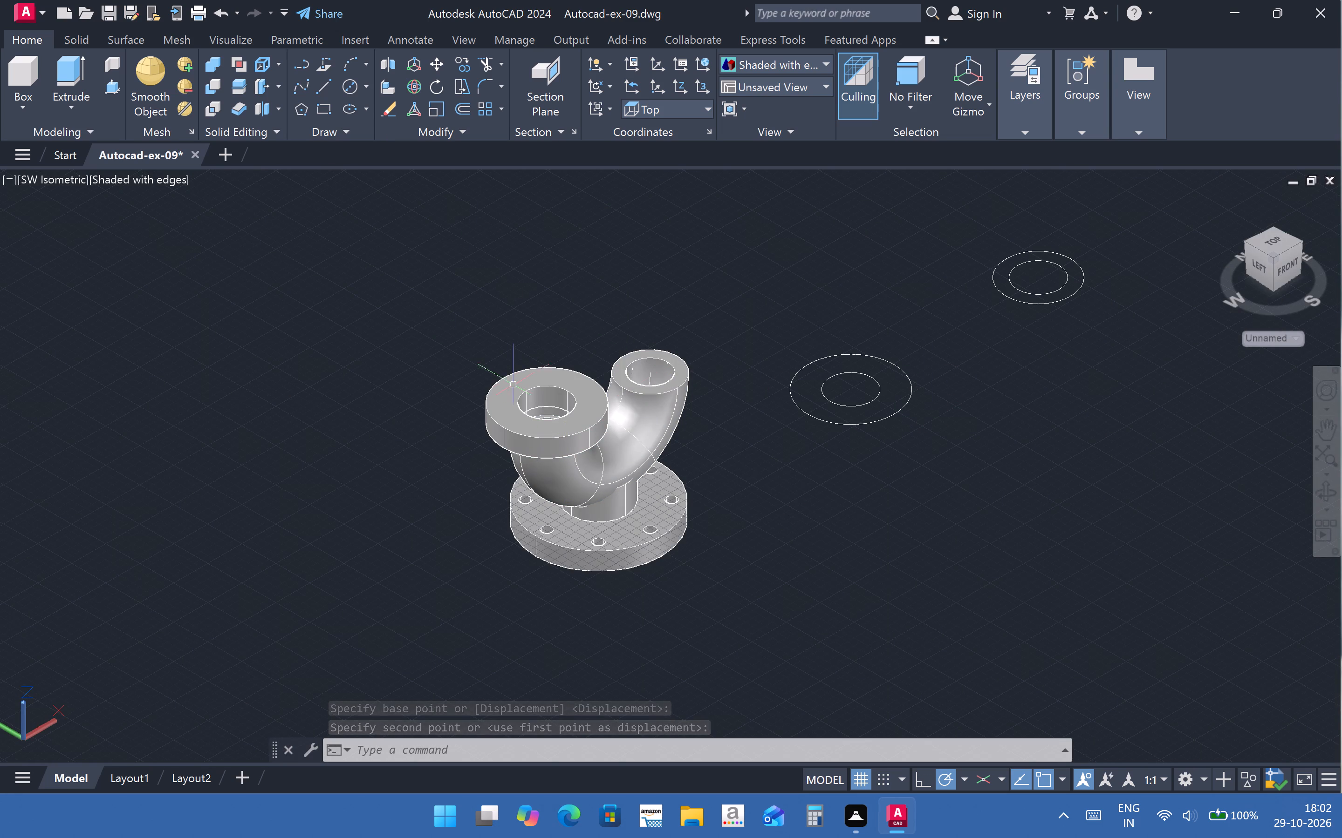
key(Escape)
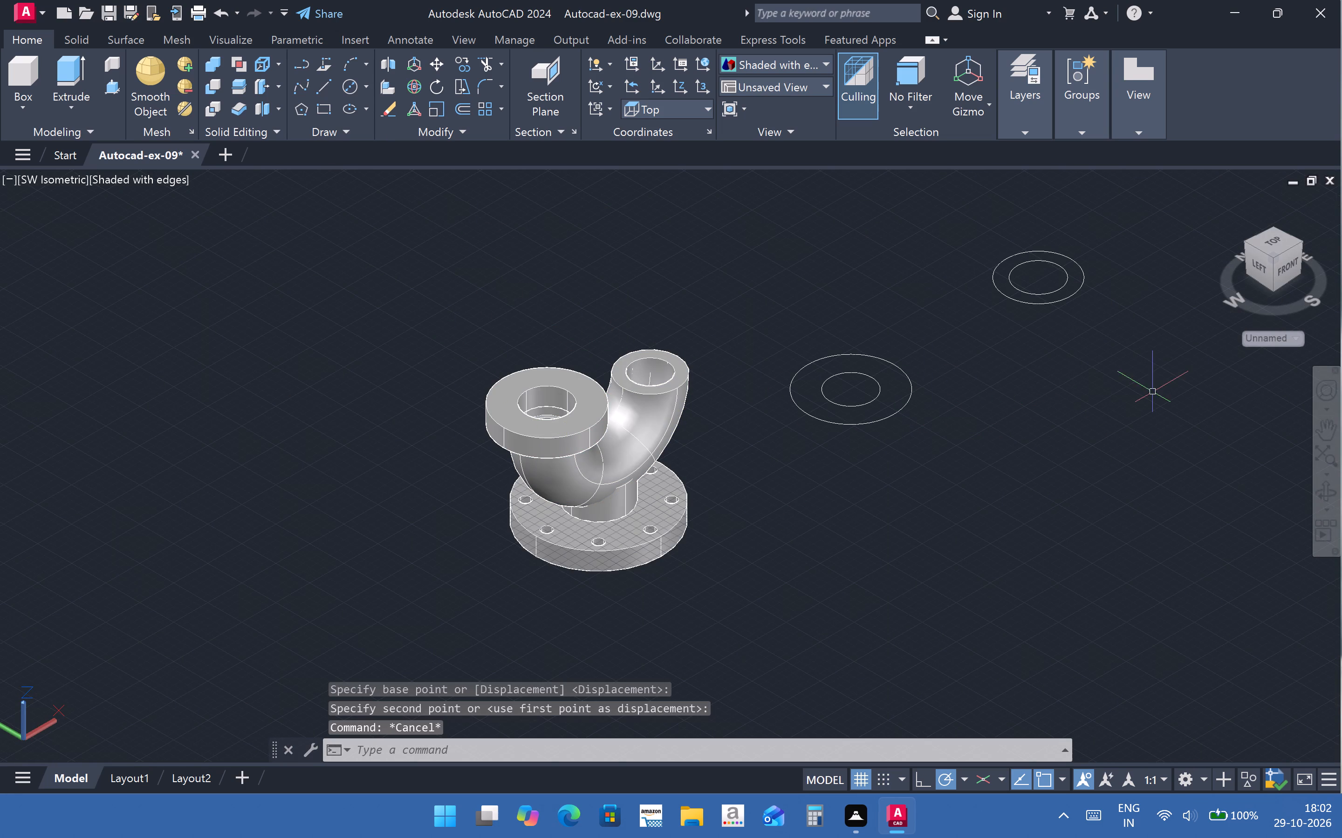
Orbit to a near-front side view and inspect how the 32-high ring stacks on the 14-high ring.
click(1315, 495)
middle_drag(859, 477, 836, 450)
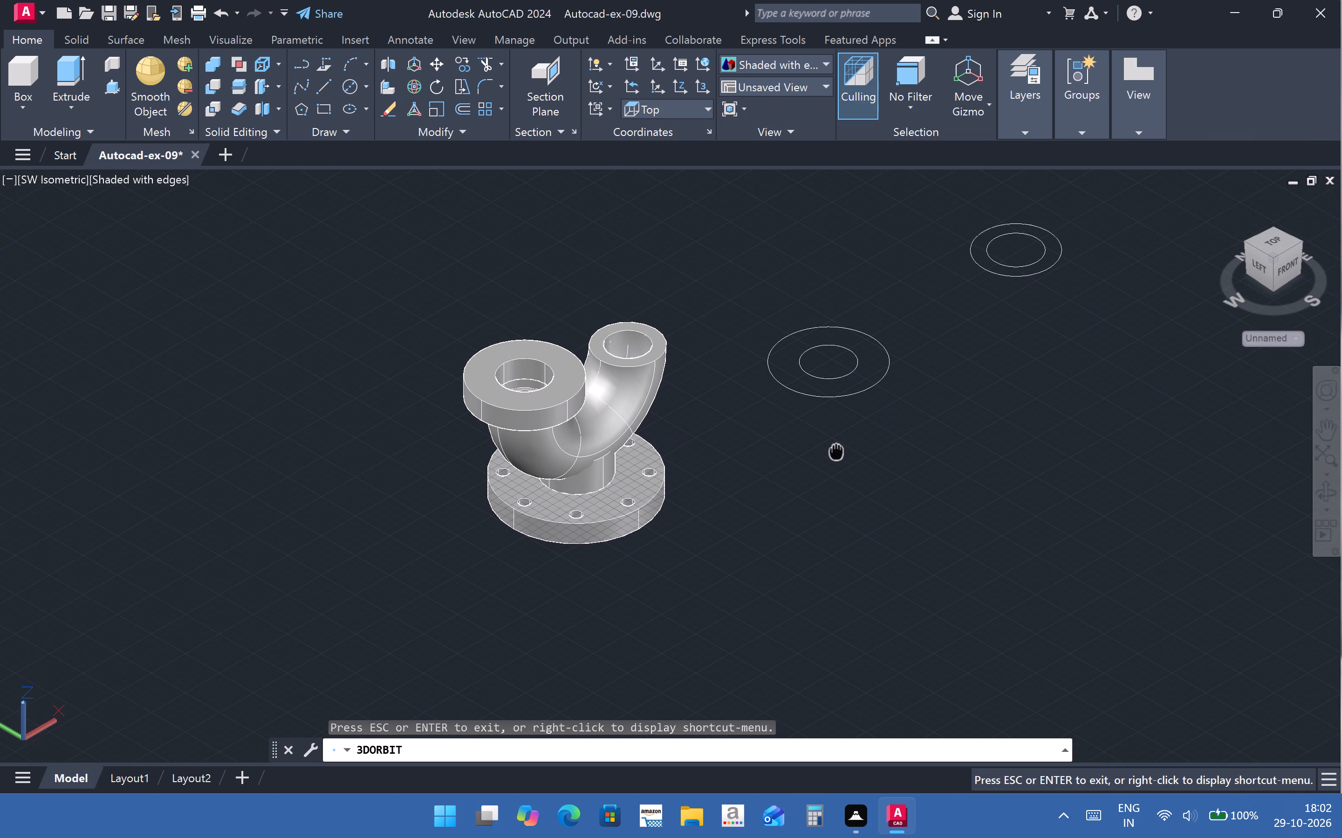
middle_drag(836, 450, 837, 450)
click(1332, 501)
drag(769, 458, 692, 368)
scroll(446, 333, down, 3)
scroll(513, 349, up, 11)
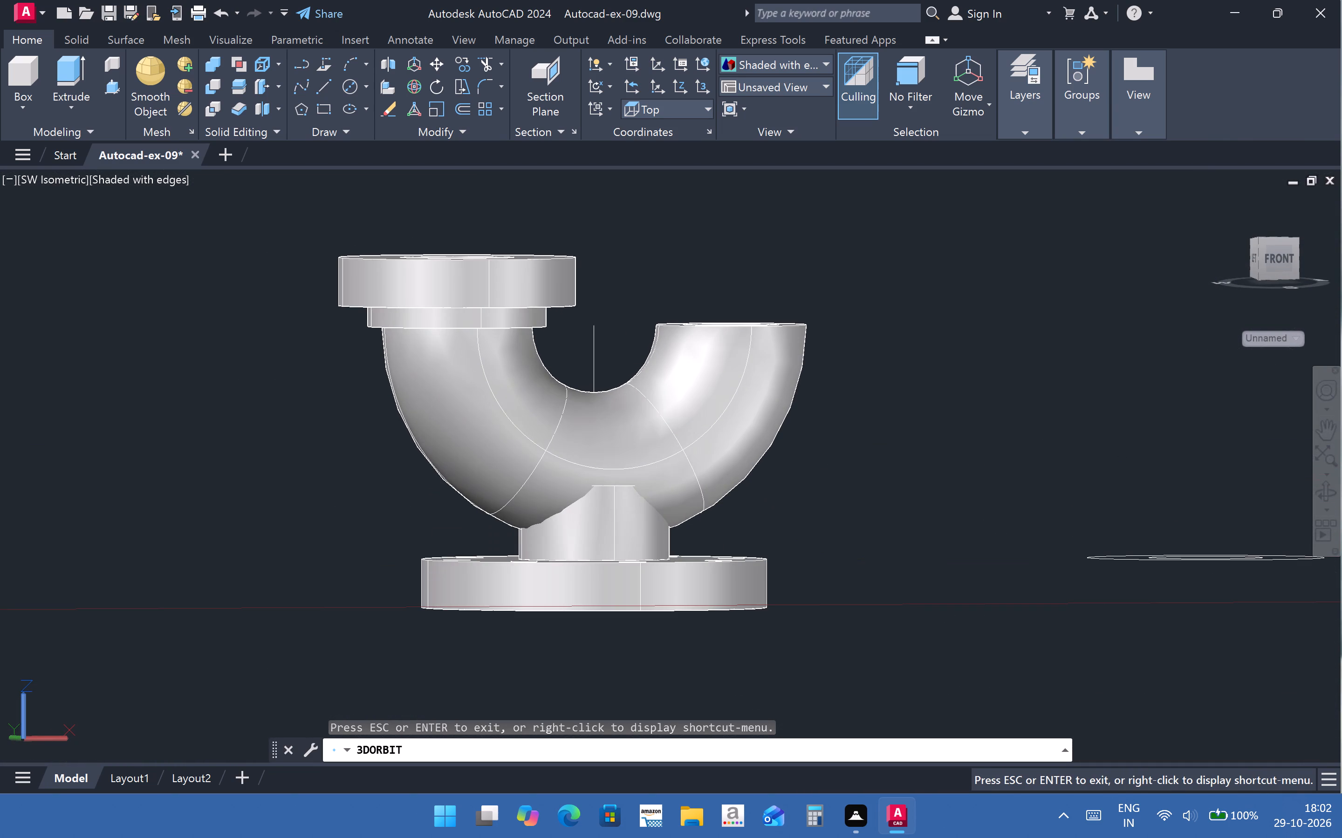
middle_drag(500, 352, 539, 400)
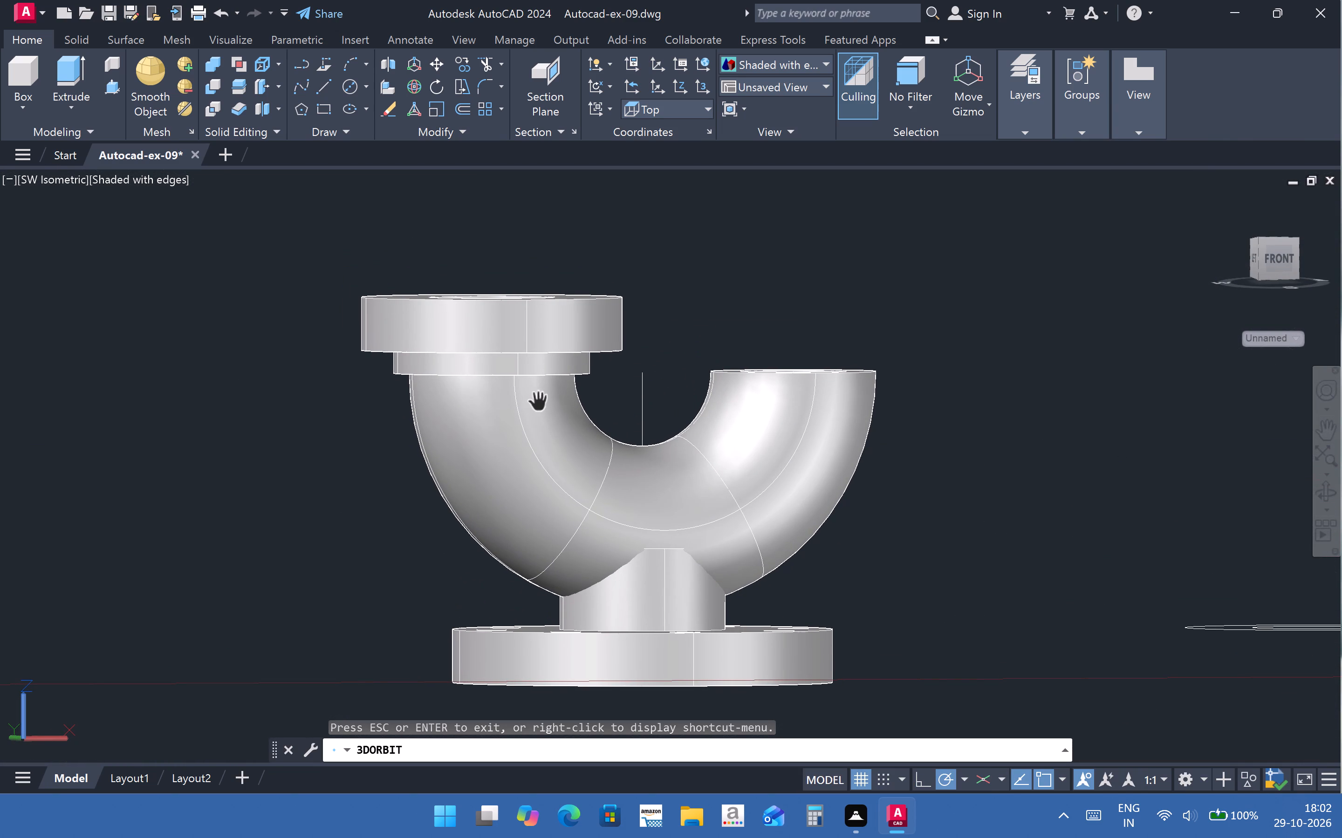
key(Escape)
Switch to the Front view and select both the 14-high and 32-high rings stacked on the pipe's negative-X end.
click(57, 183)
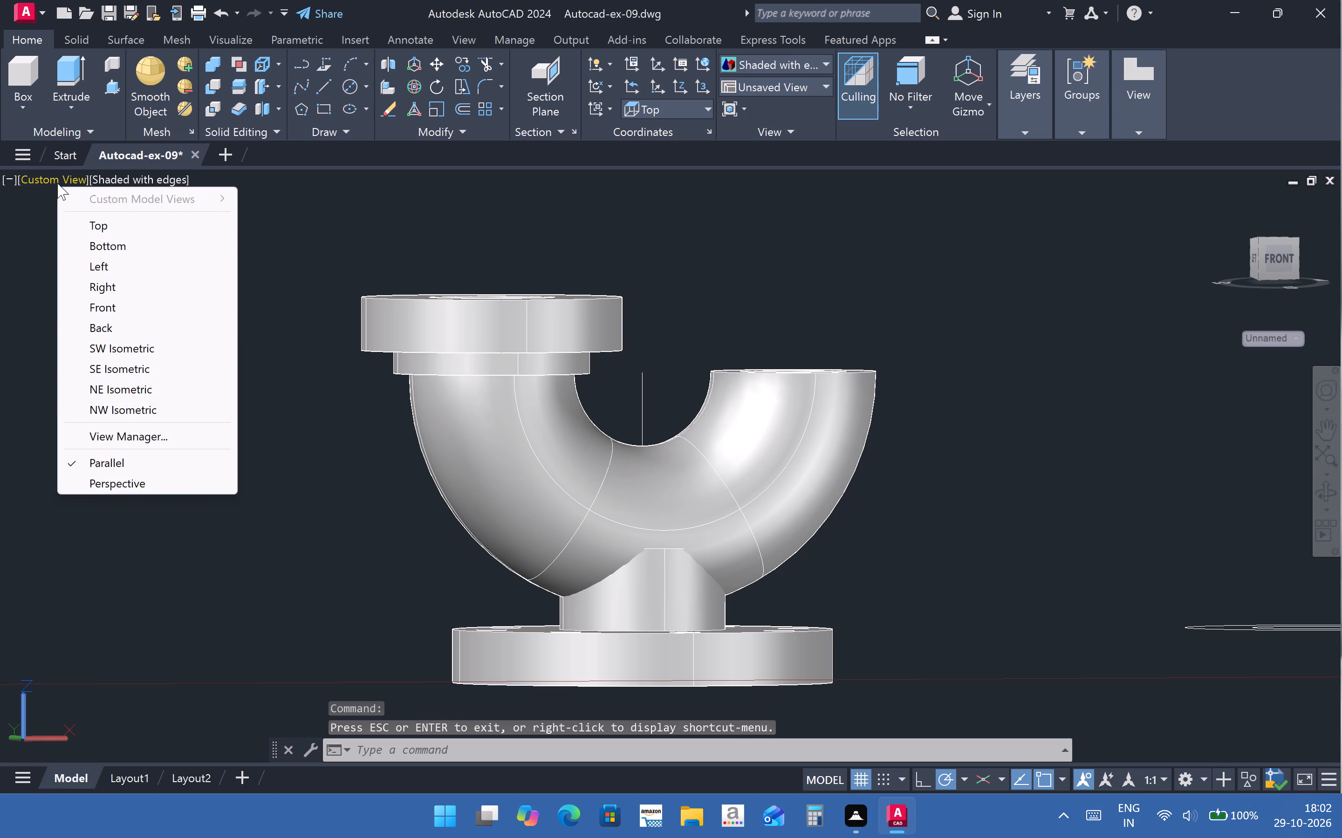
click(116, 306)
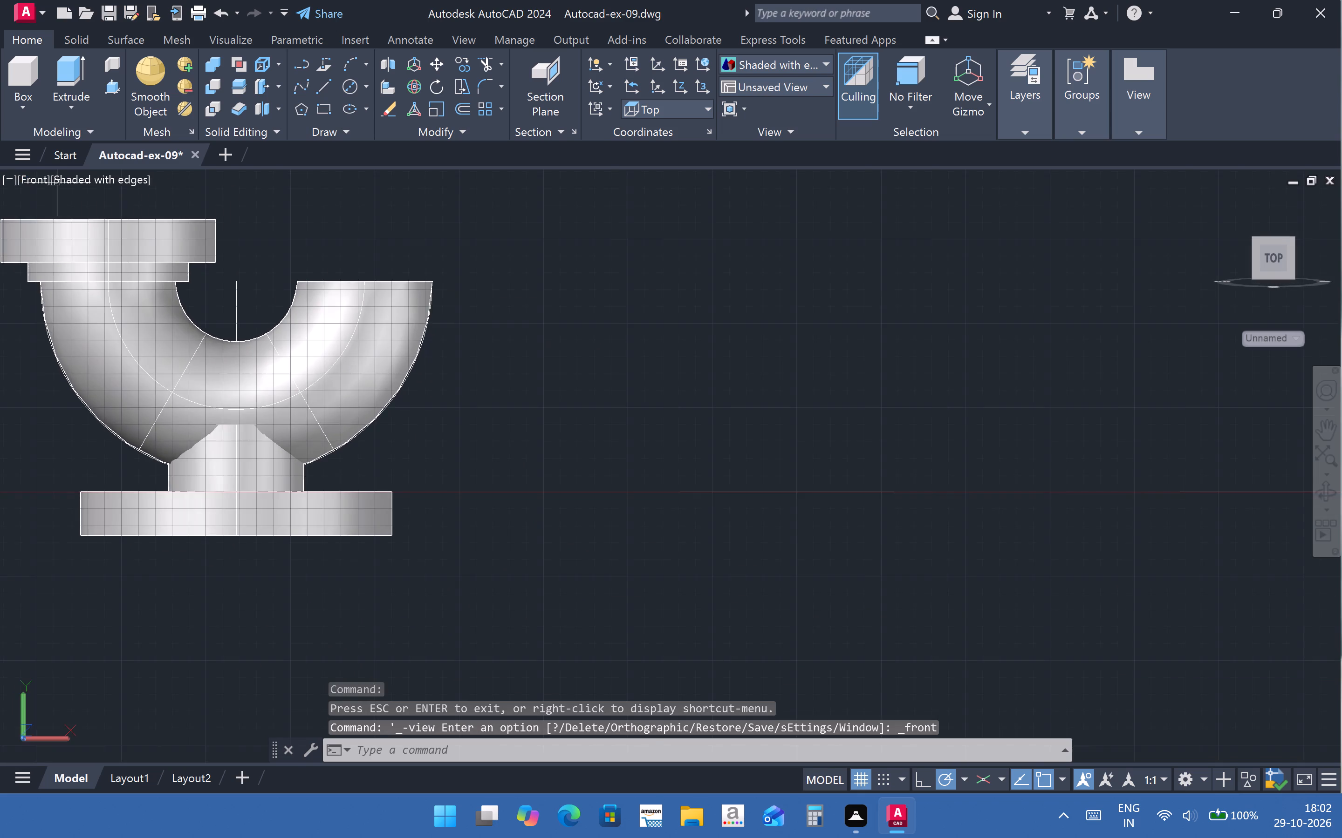
scroll(672, 519, up, 2)
scroll(436, 473, down, 4)
scroll(195, 423, up, 2)
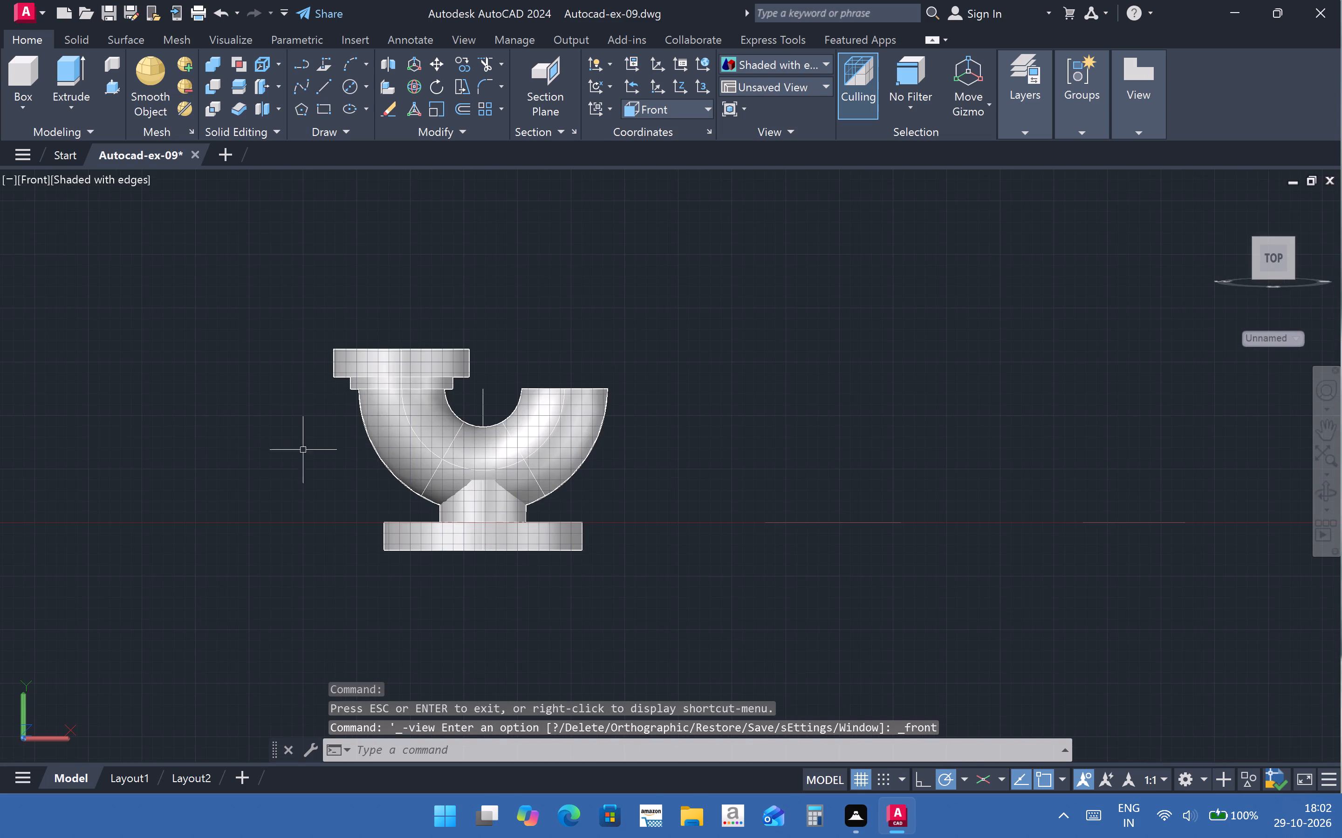
scroll(362, 394, up, 1)
click(439, 377)
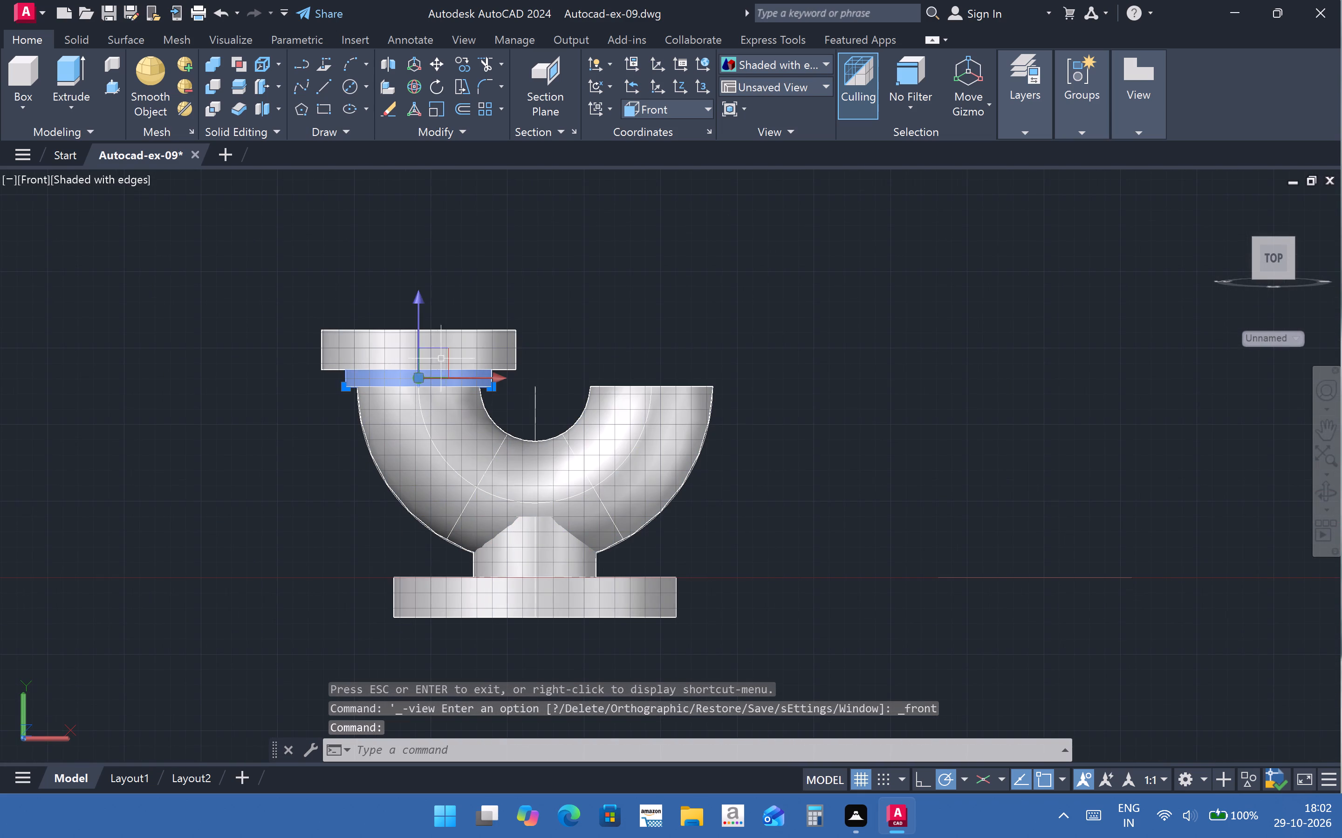
click(456, 354)
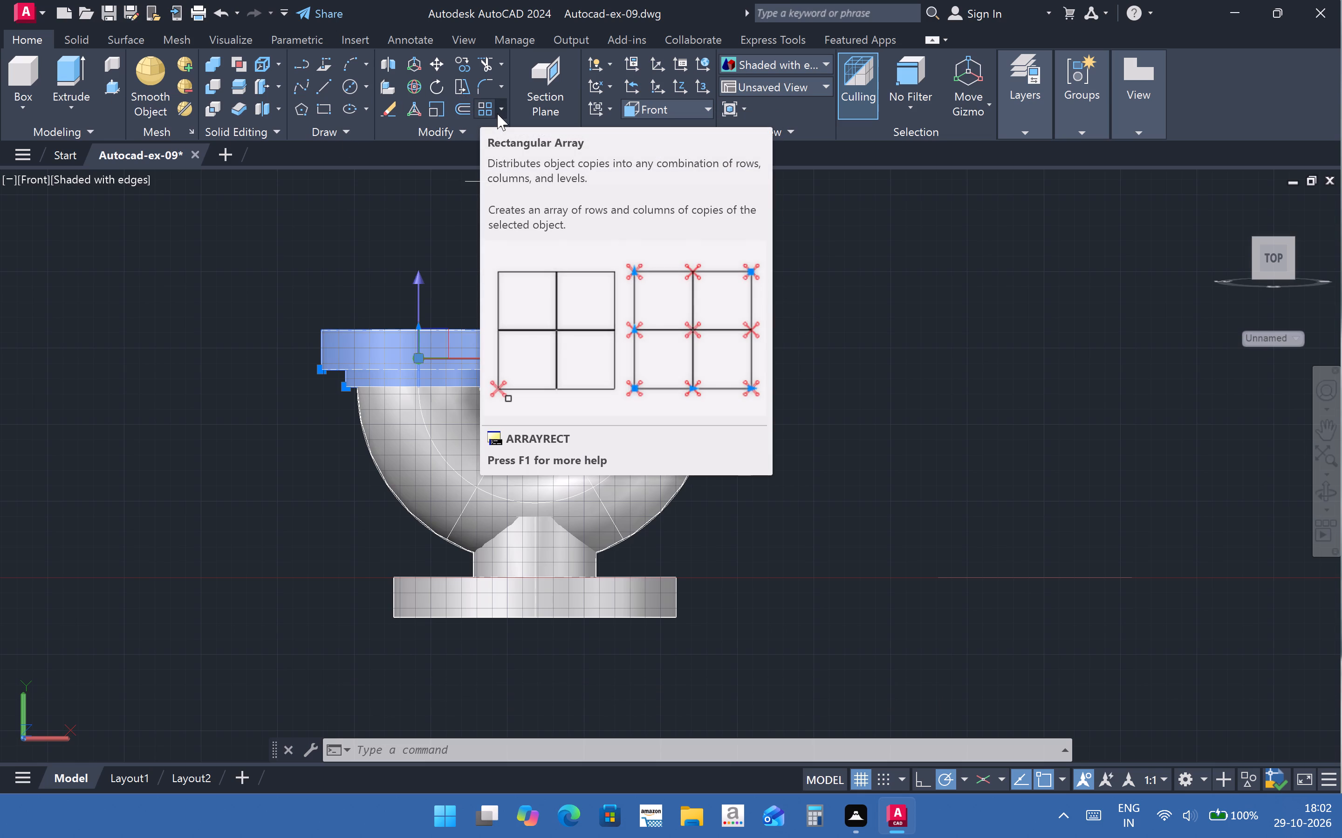
click(497, 114)
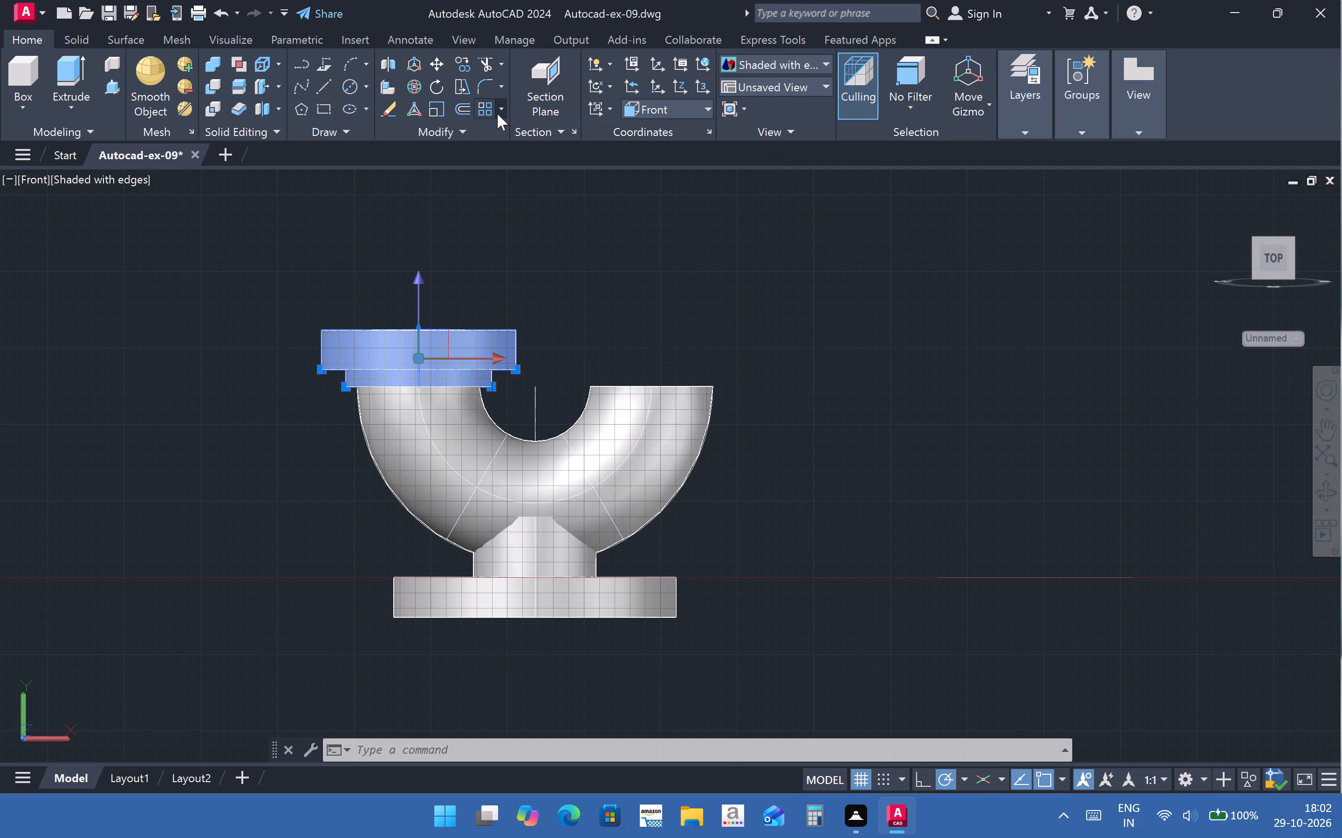
click(497, 114)
click(83, 42)
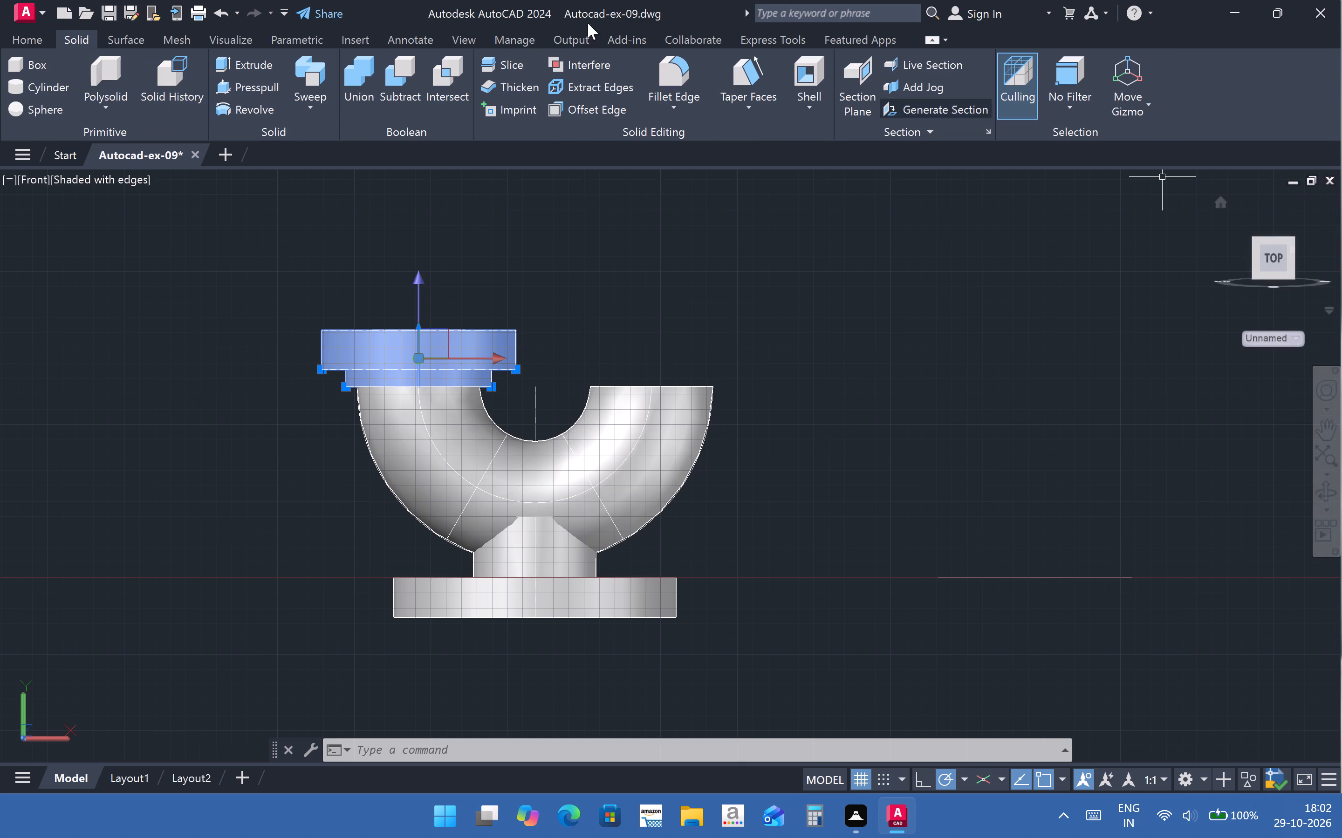
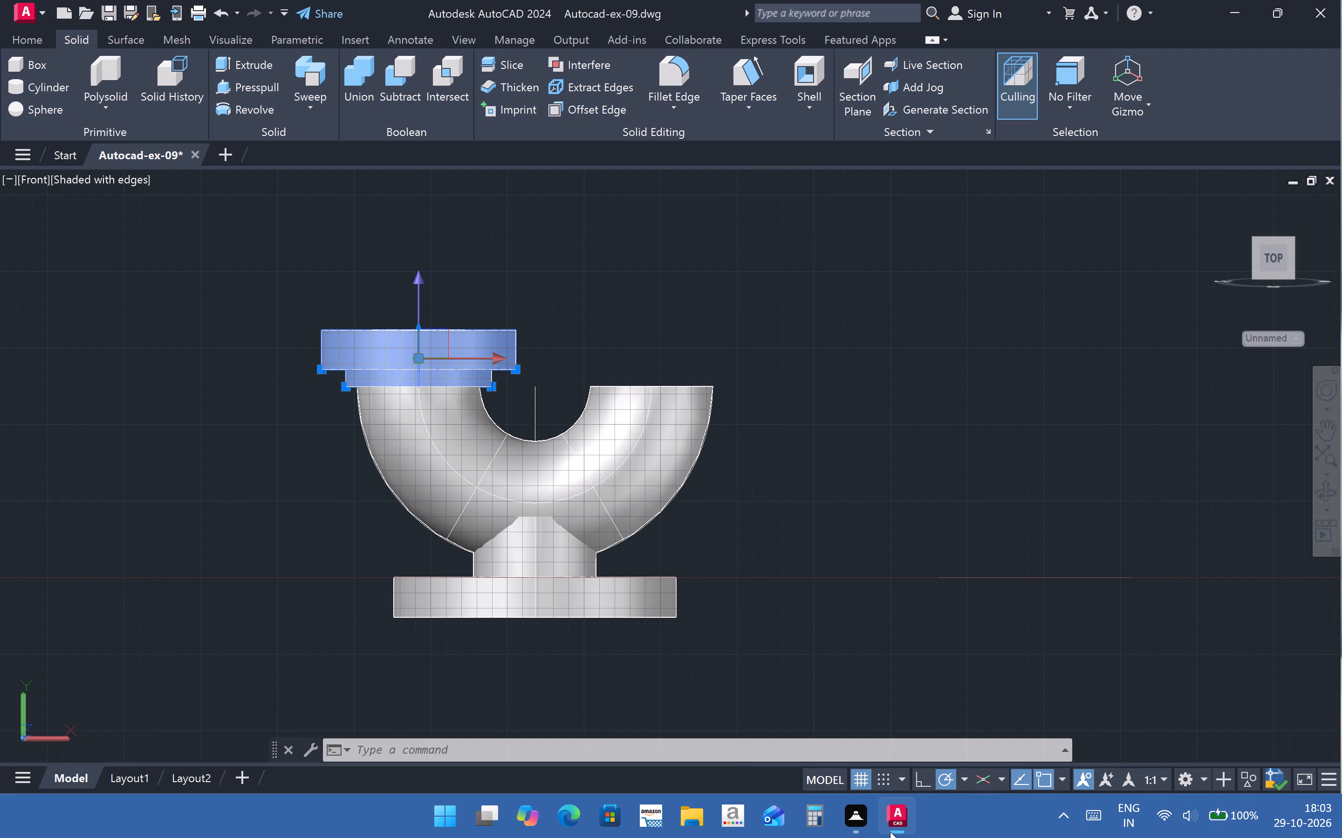
Mirror the two stacked rings about the vertical centre line of the U-shaped pipe onto its other end, keeping the originals.
click(582, 759)
text(mirroe)
key(backslash)
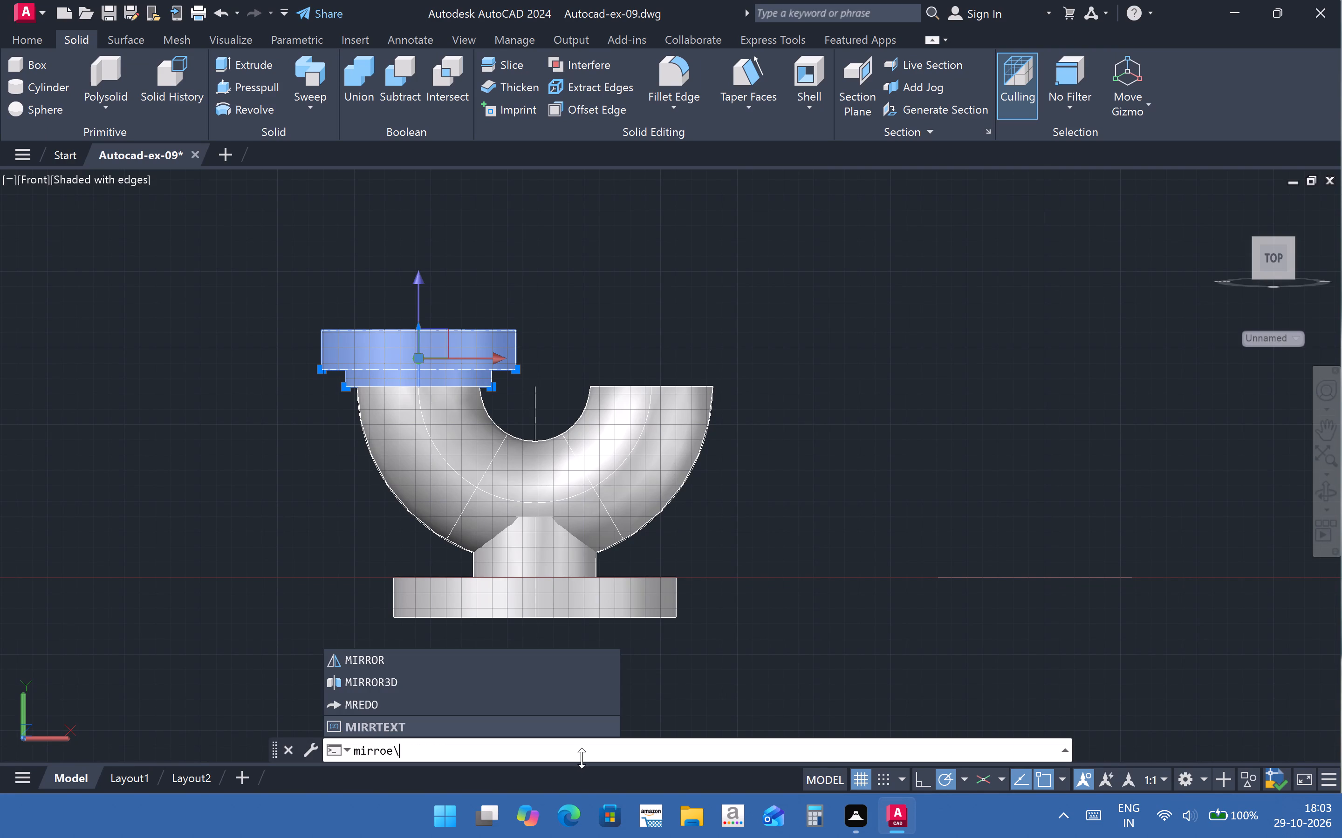
key(BackSpace)
key(BackSpace)
key(r)
key(Return)
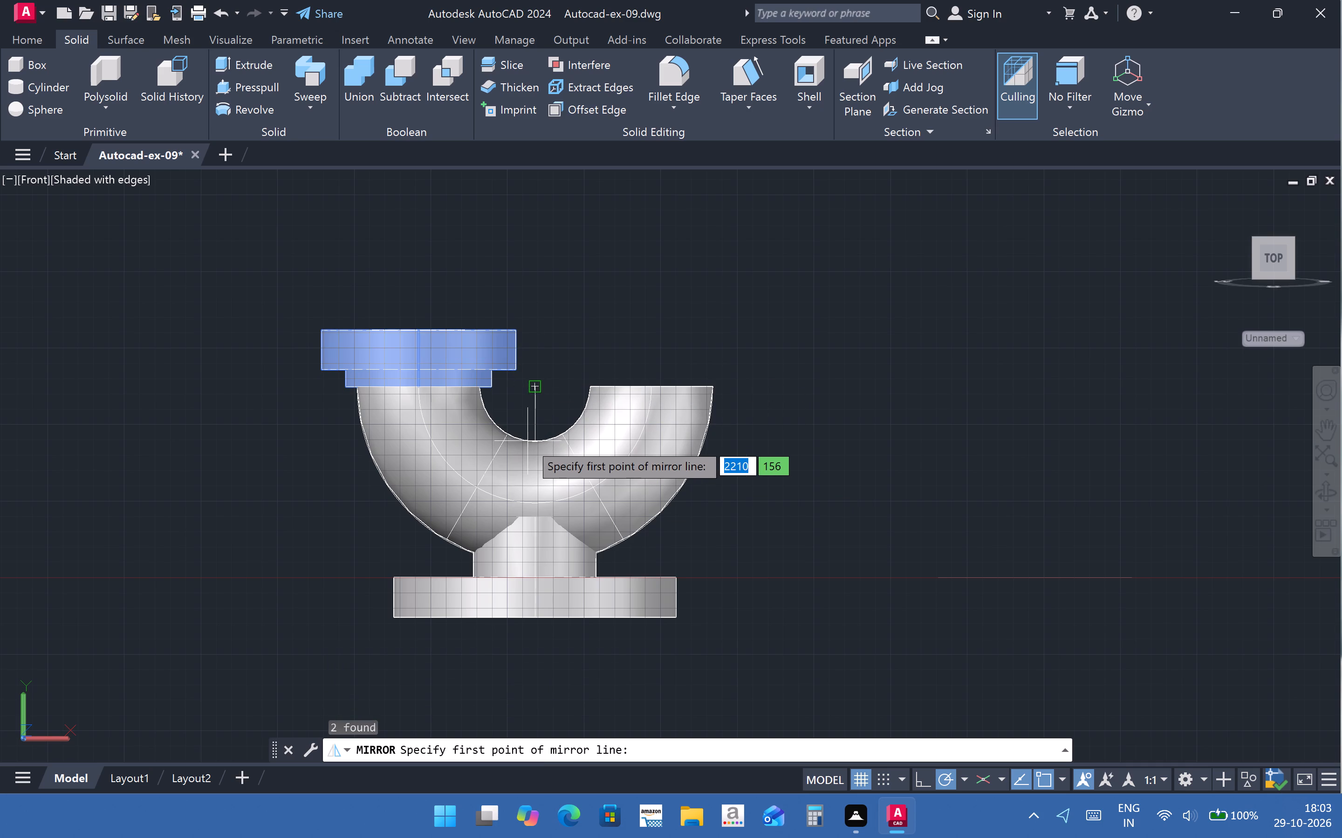
click(535, 393)
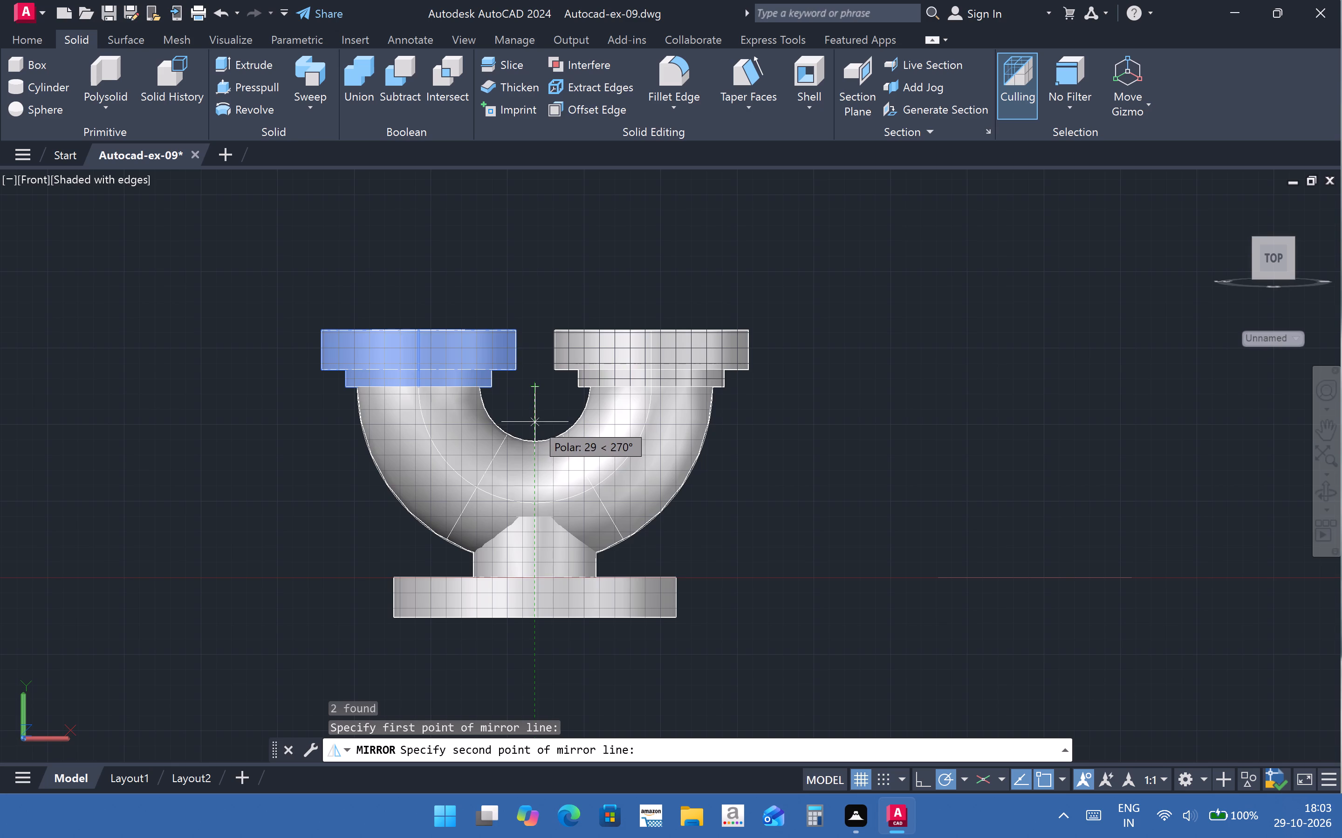
click(535, 422)
drag(577, 487, 535, 422)
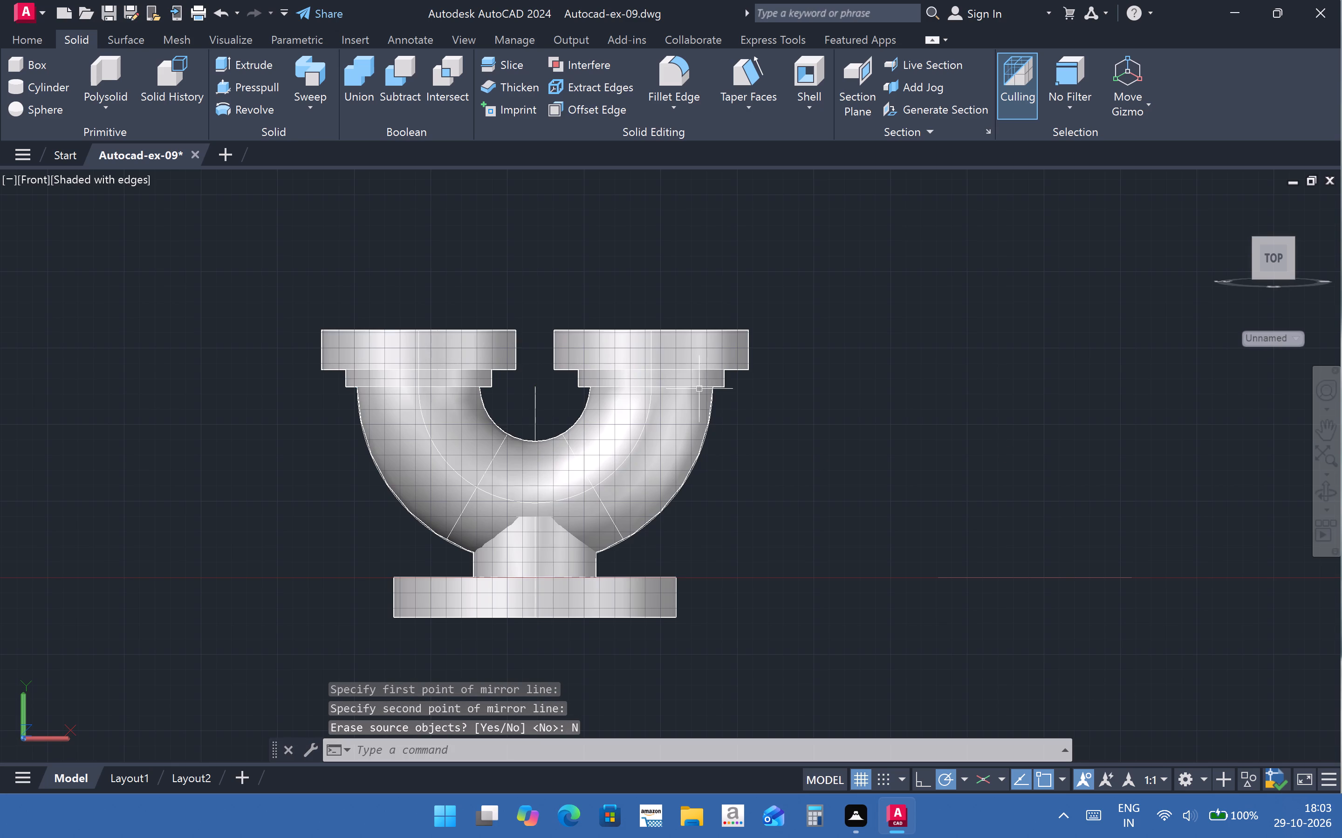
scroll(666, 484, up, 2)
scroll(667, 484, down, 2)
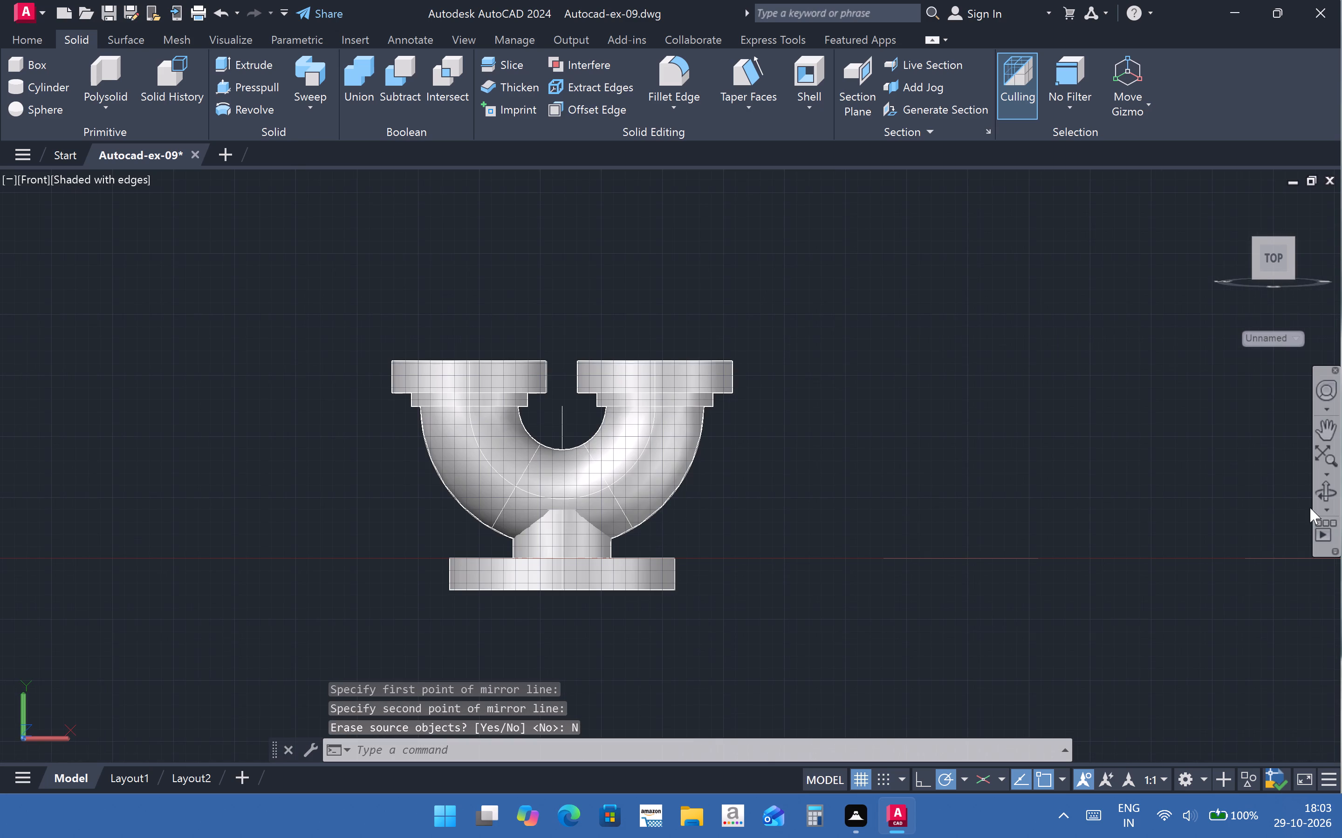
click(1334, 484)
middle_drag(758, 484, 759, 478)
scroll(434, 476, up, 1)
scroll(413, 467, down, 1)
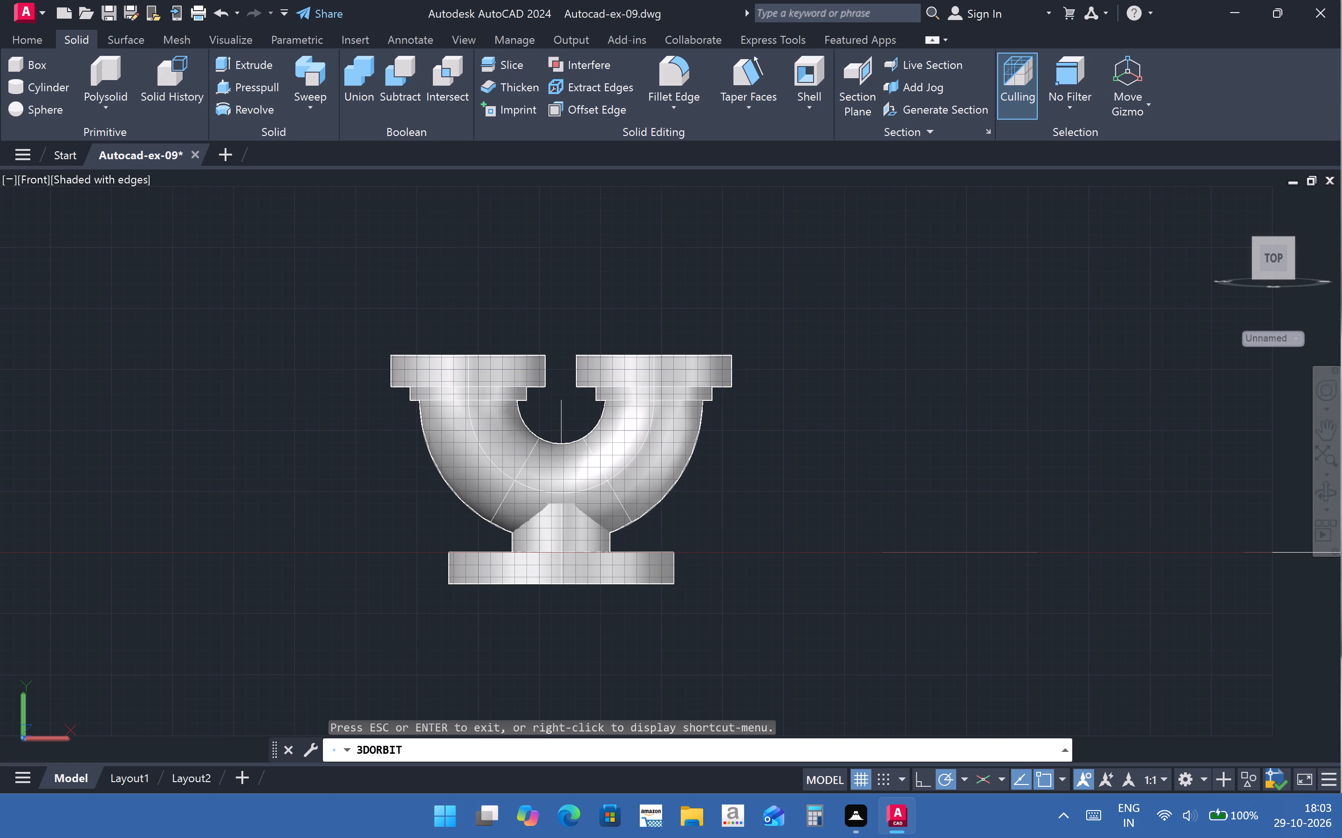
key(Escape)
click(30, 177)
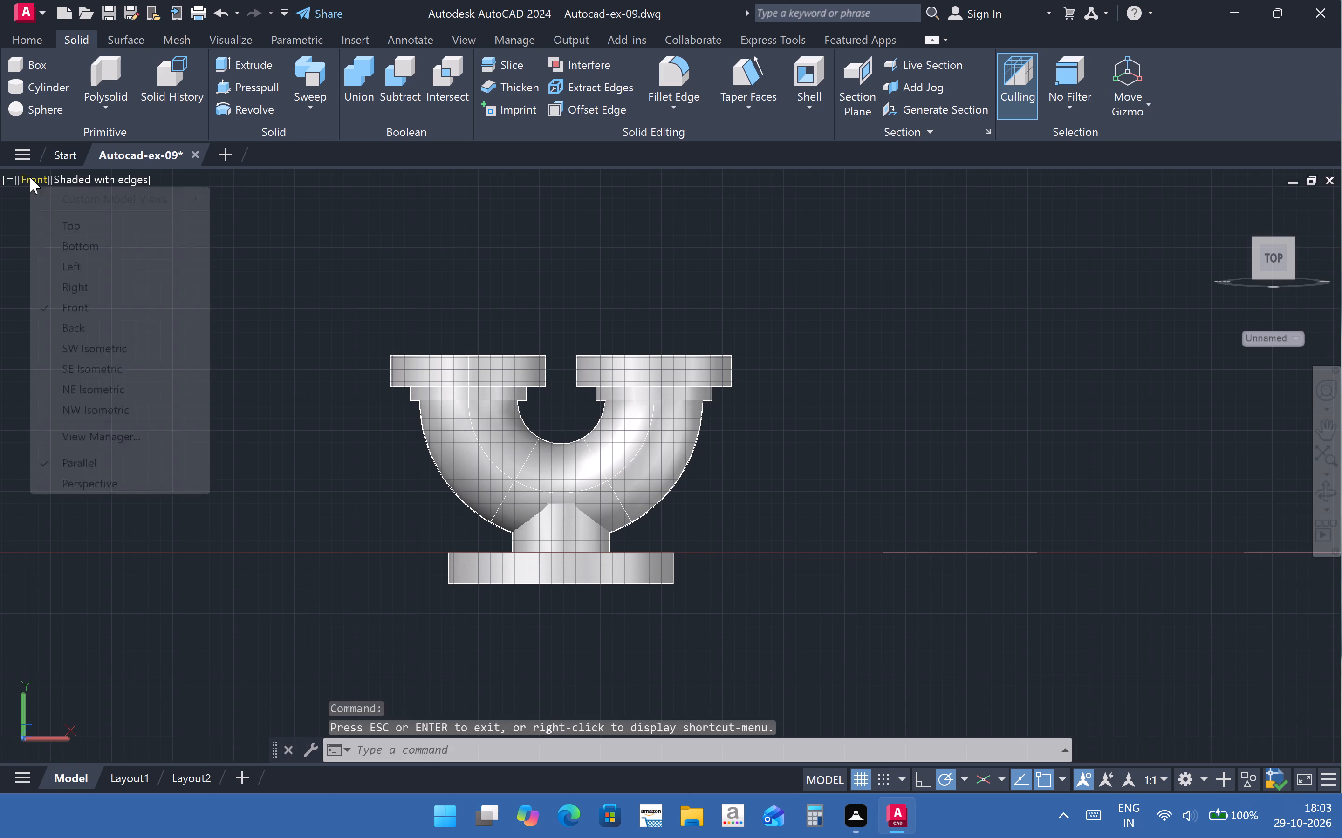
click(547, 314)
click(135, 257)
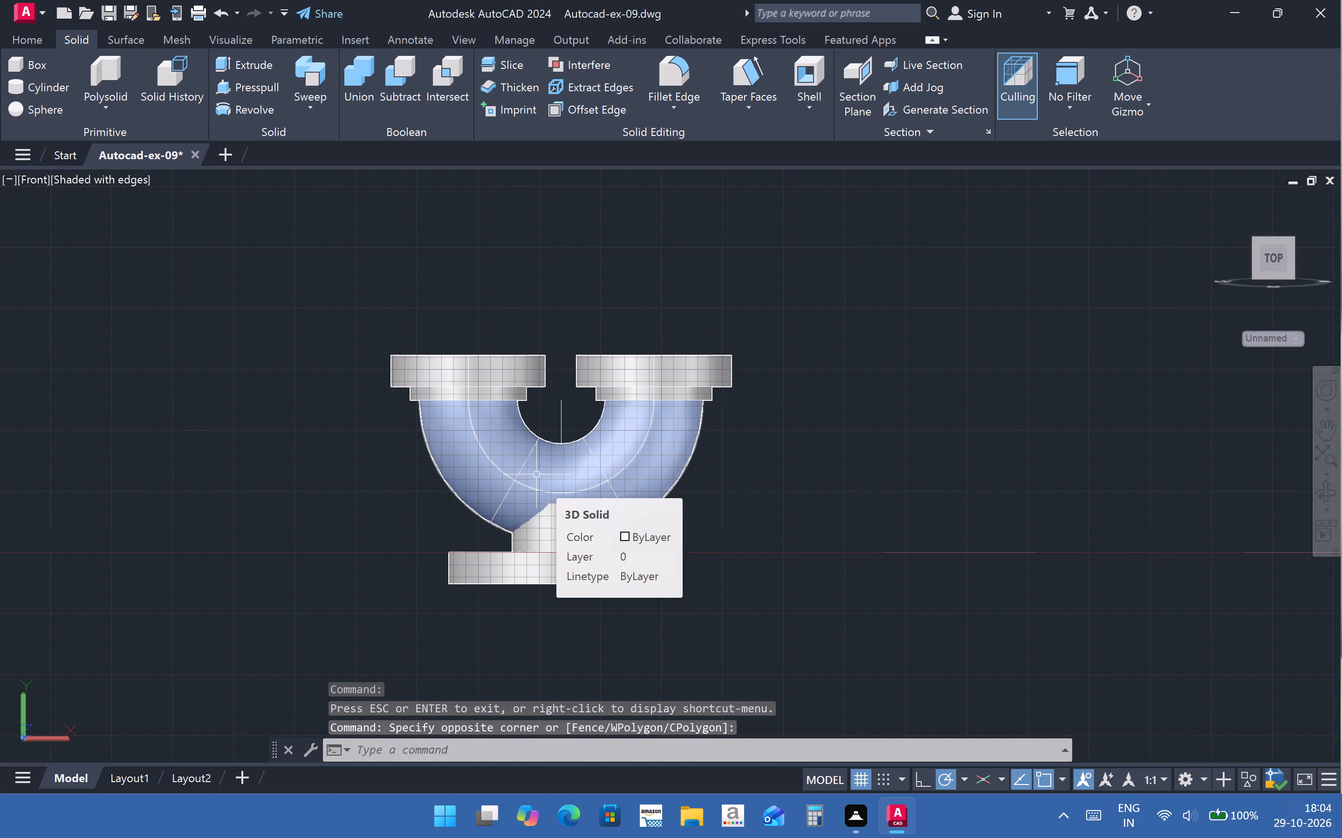
Switch to the SW Isometric view and erase the four leftover profile circles lying beside the pipe fitting.
click(29, 179)
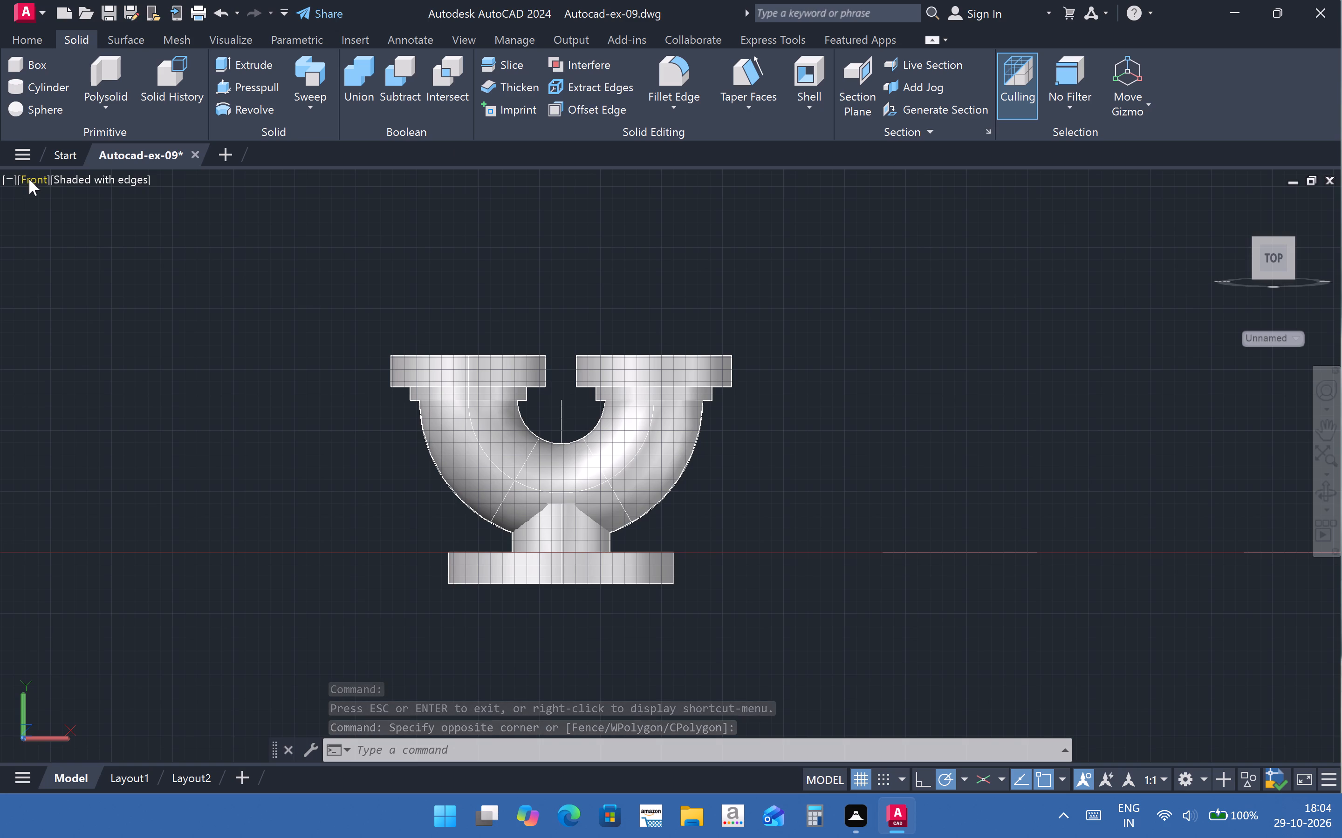
click(82, 348)
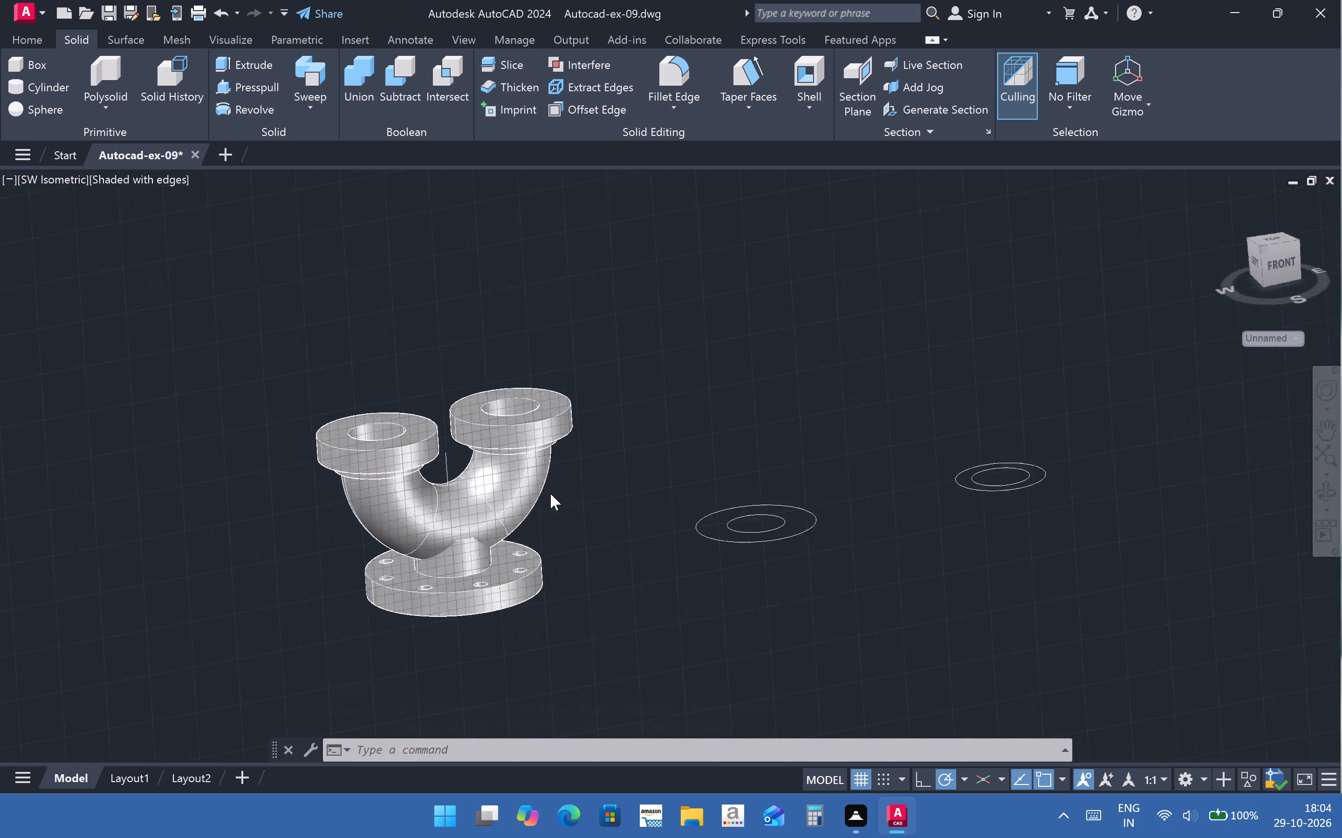
scroll(604, 549, down, 1)
scroll(605, 549, up, 3)
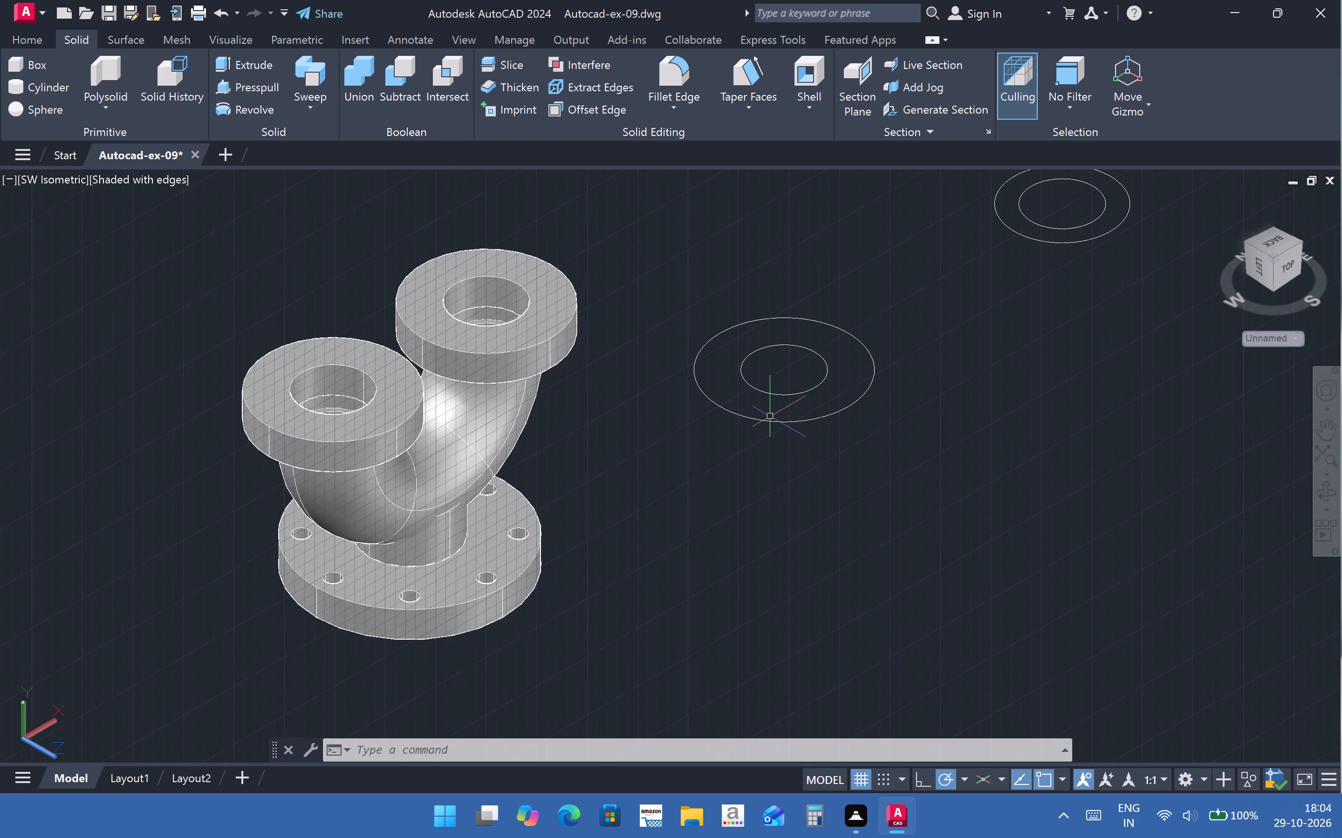
scroll(771, 418, down, 1)
click(694, 269)
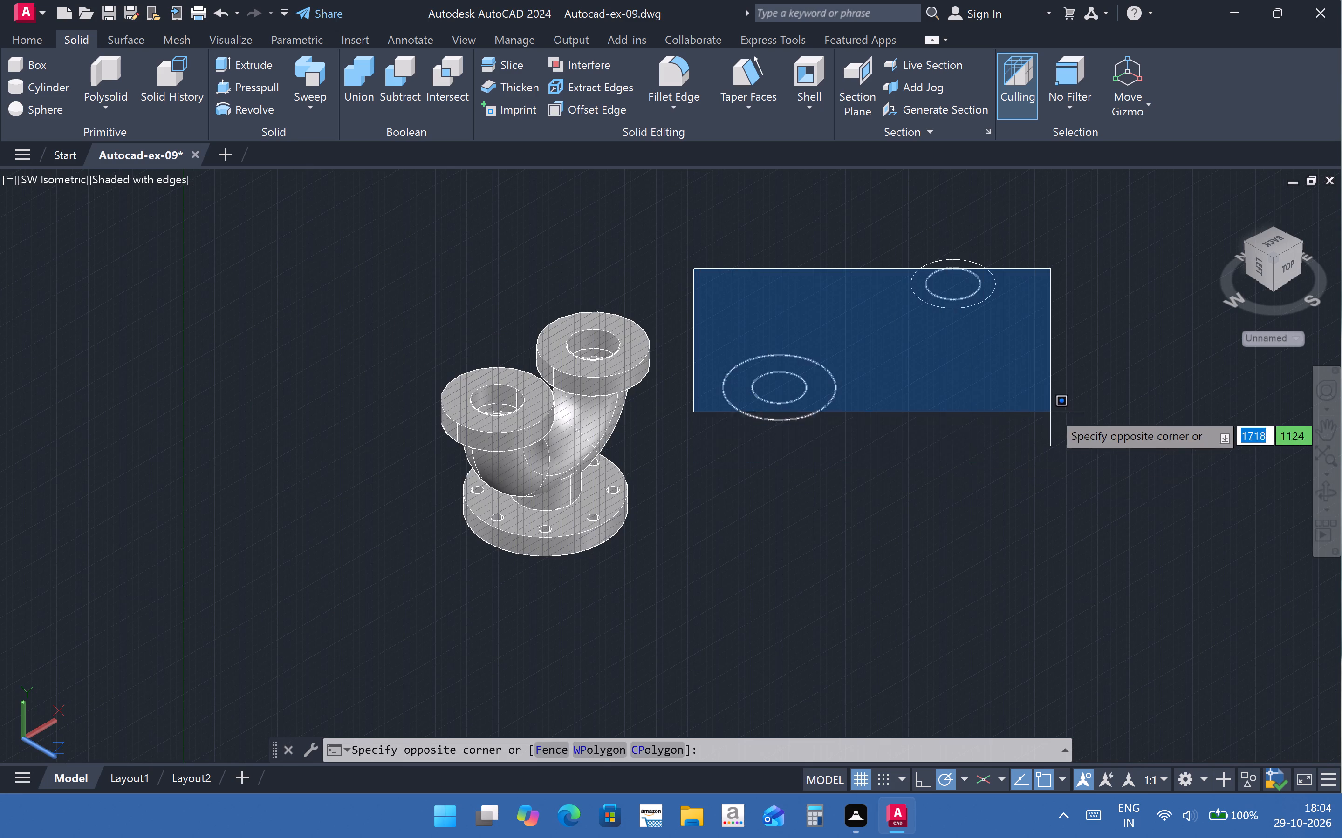
click(1083, 462)
key(Delete)
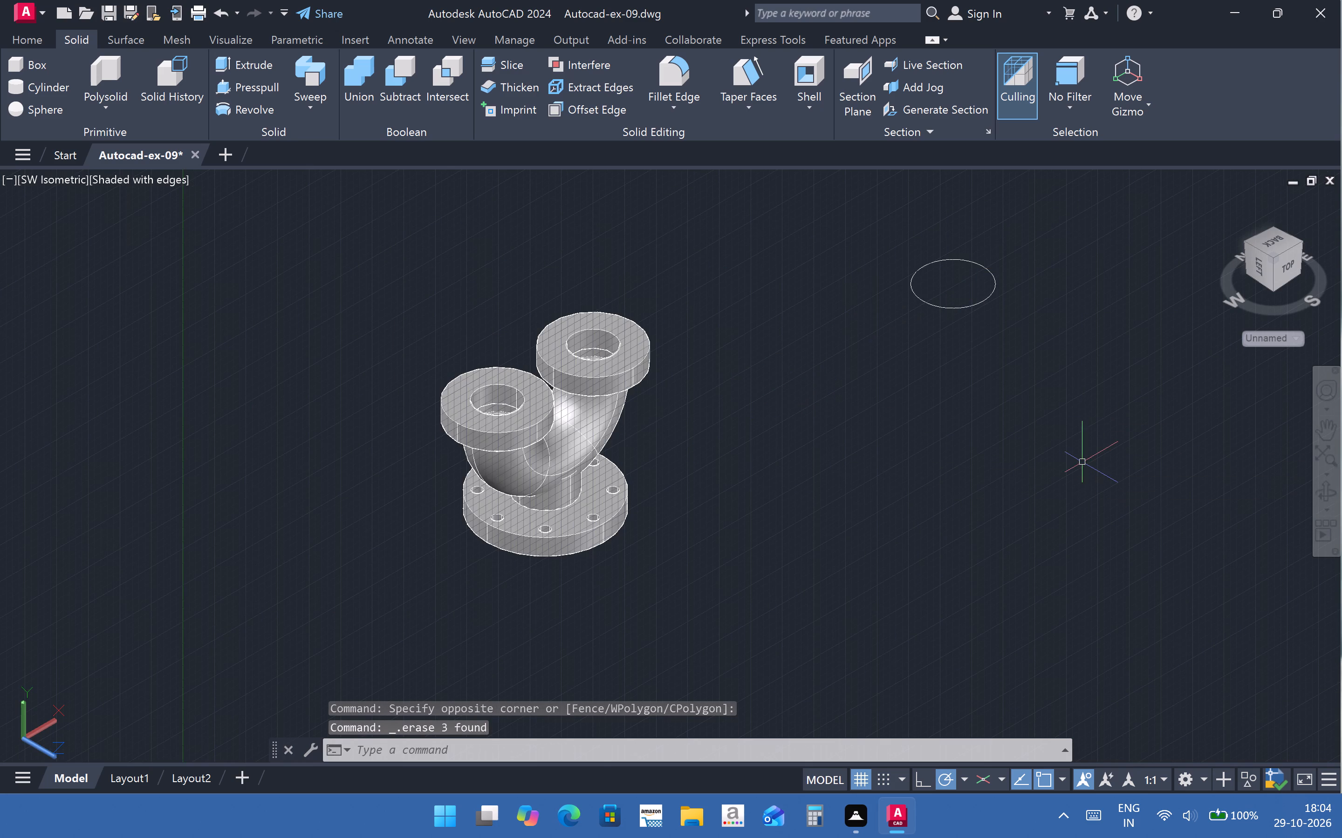
click(809, 199)
click(1027, 349)
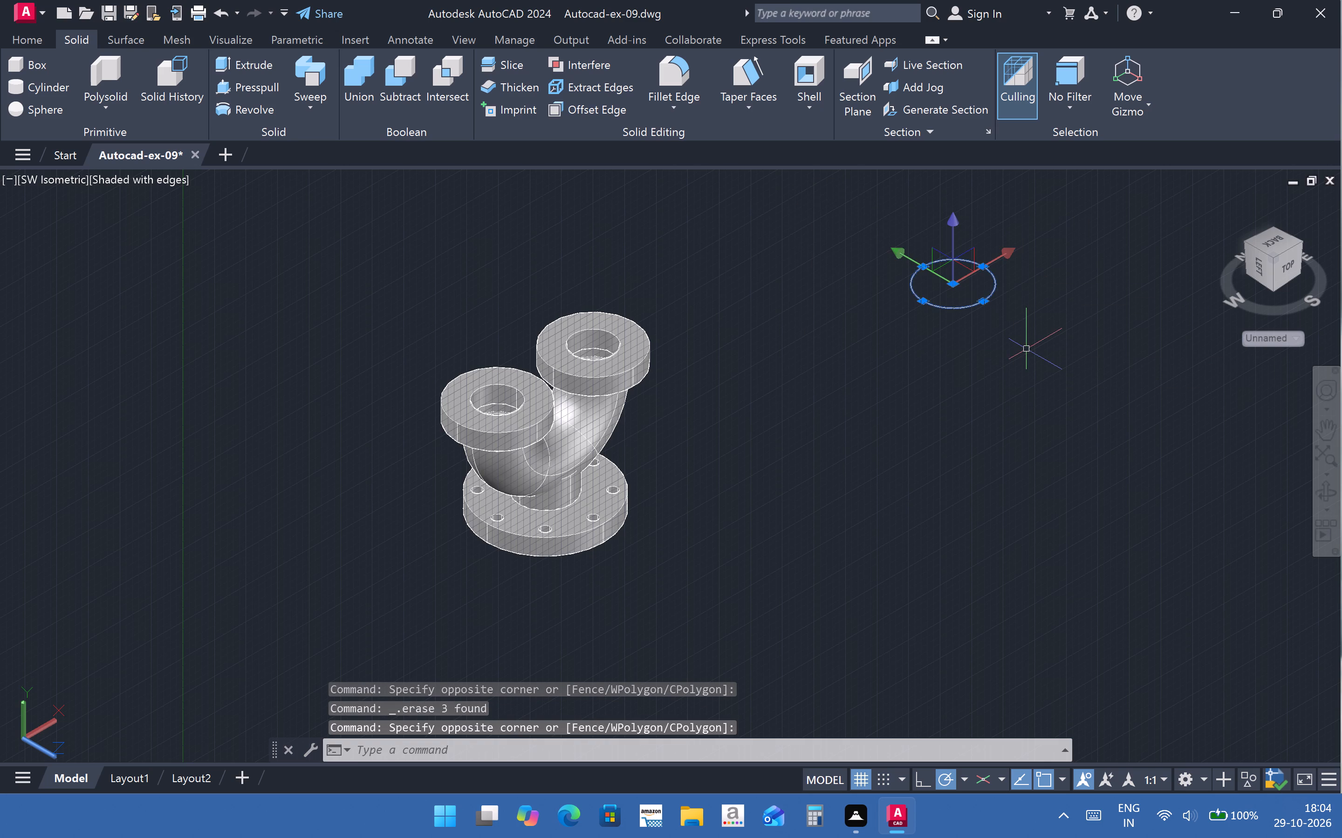
key(Delete)
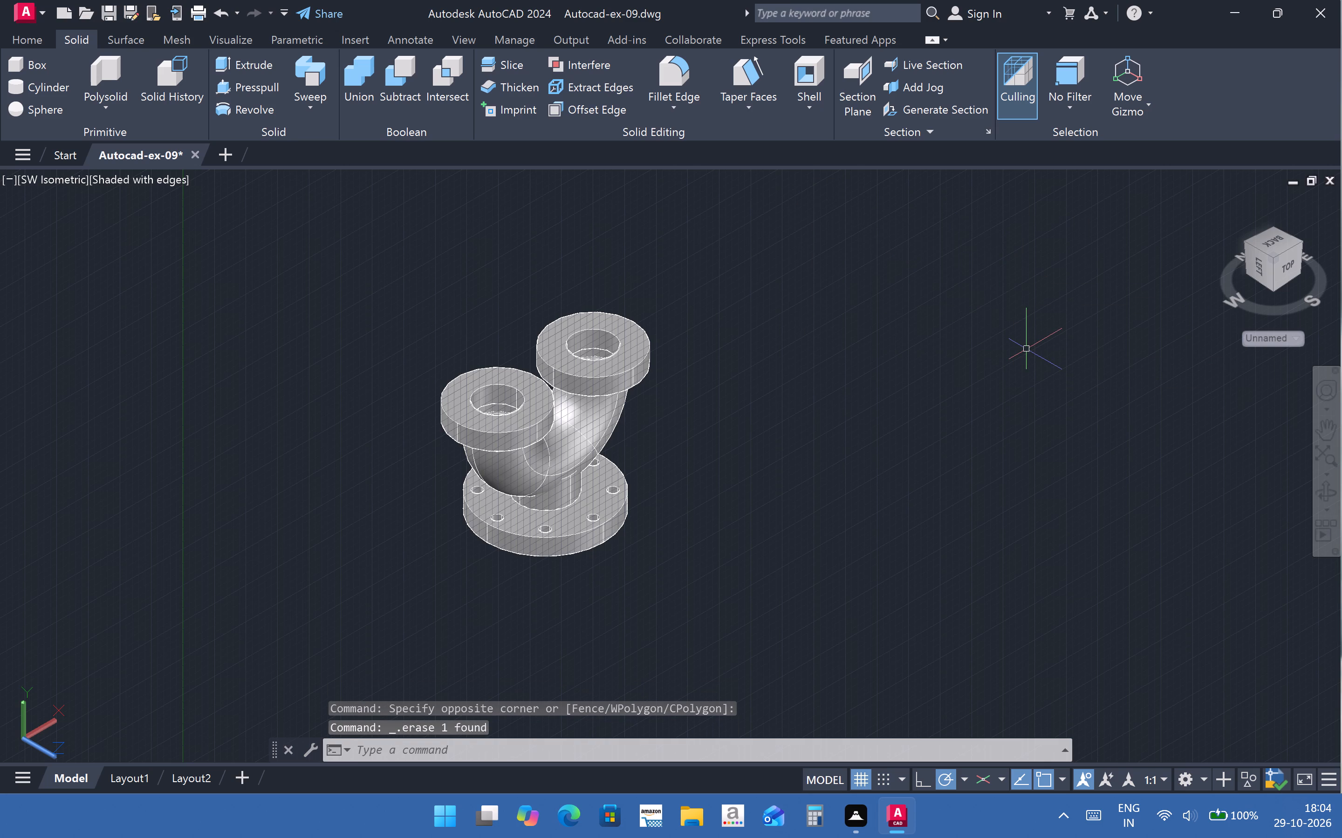
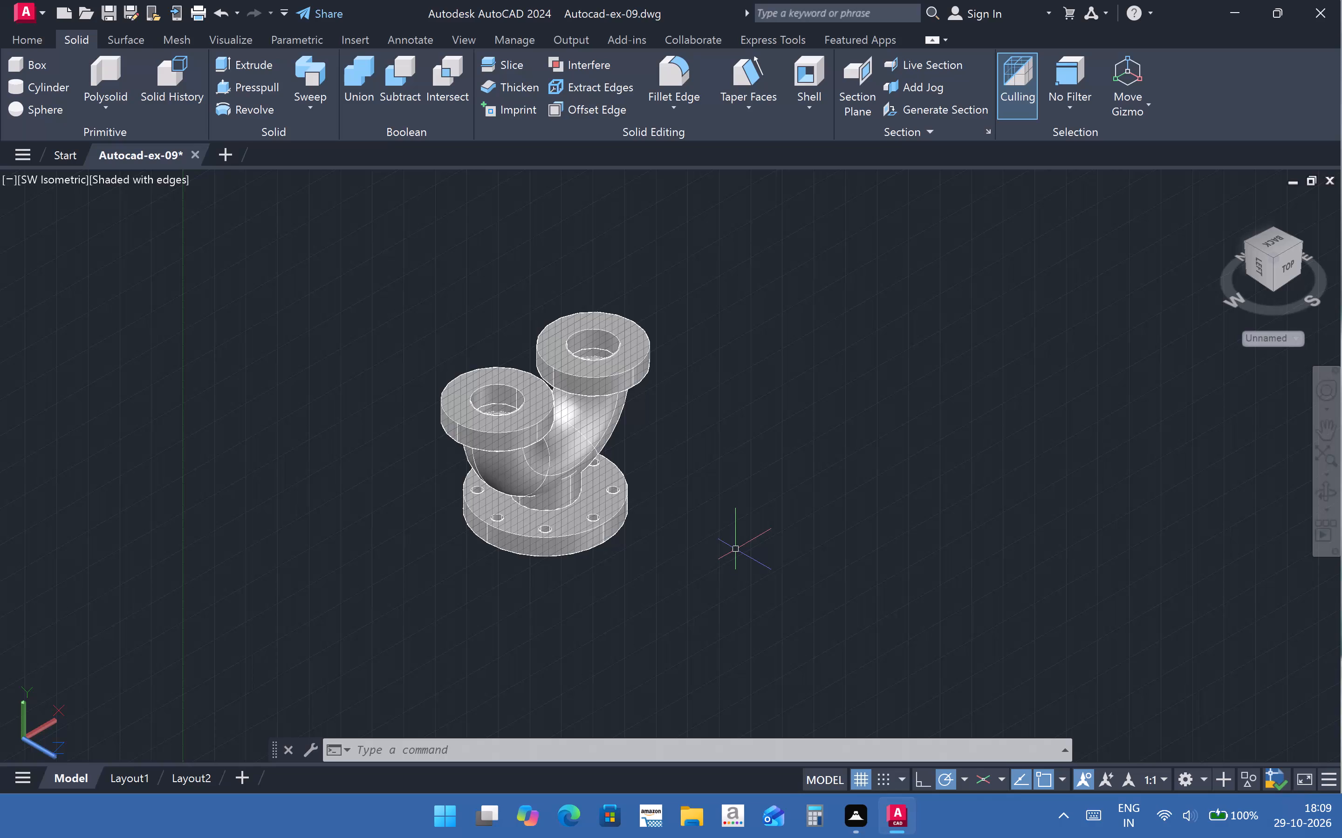
Switch to the Top view and draw a 40-long line in the positive X direction from the fitting's centre.
scroll(749, 428, up, 1)
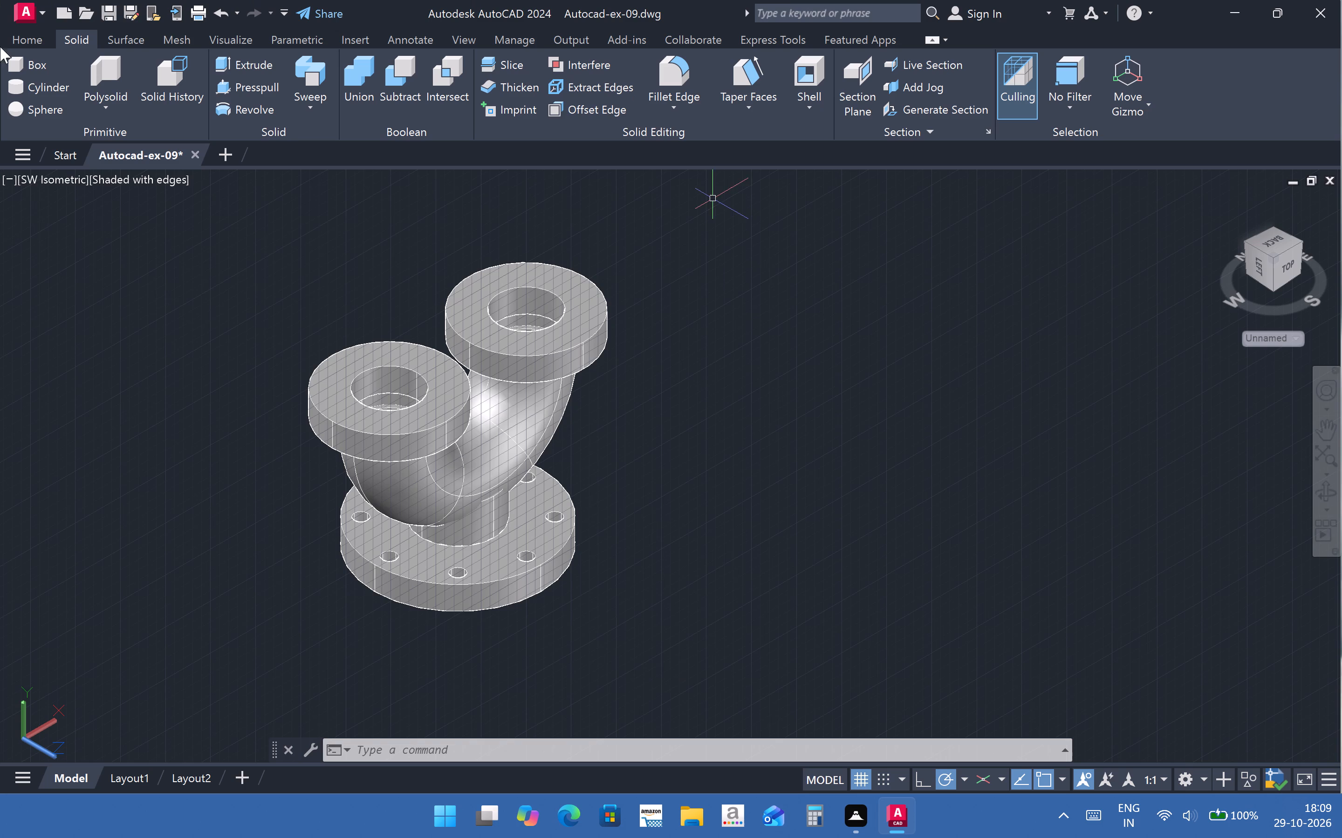
click(46, 178)
click(98, 228)
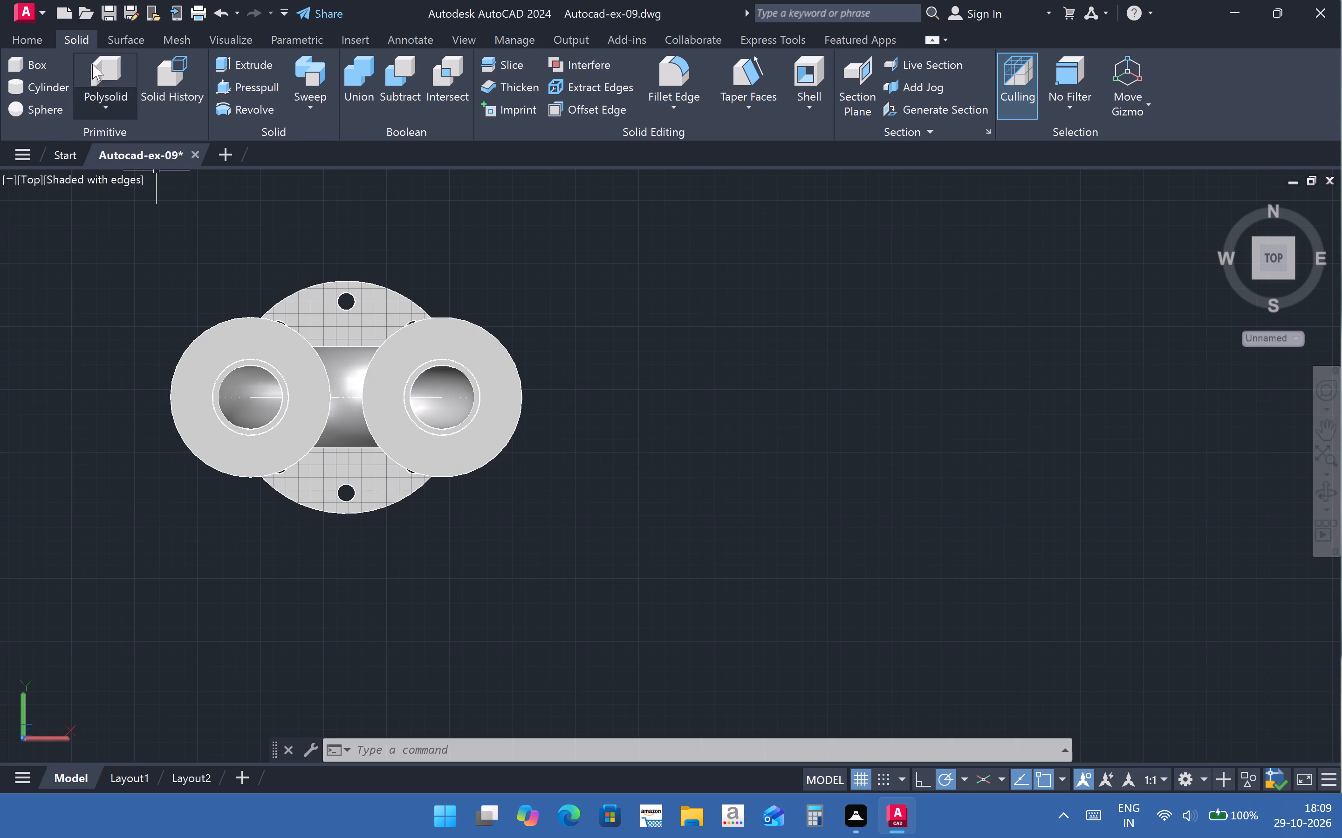
click(33, 31)
click(331, 89)
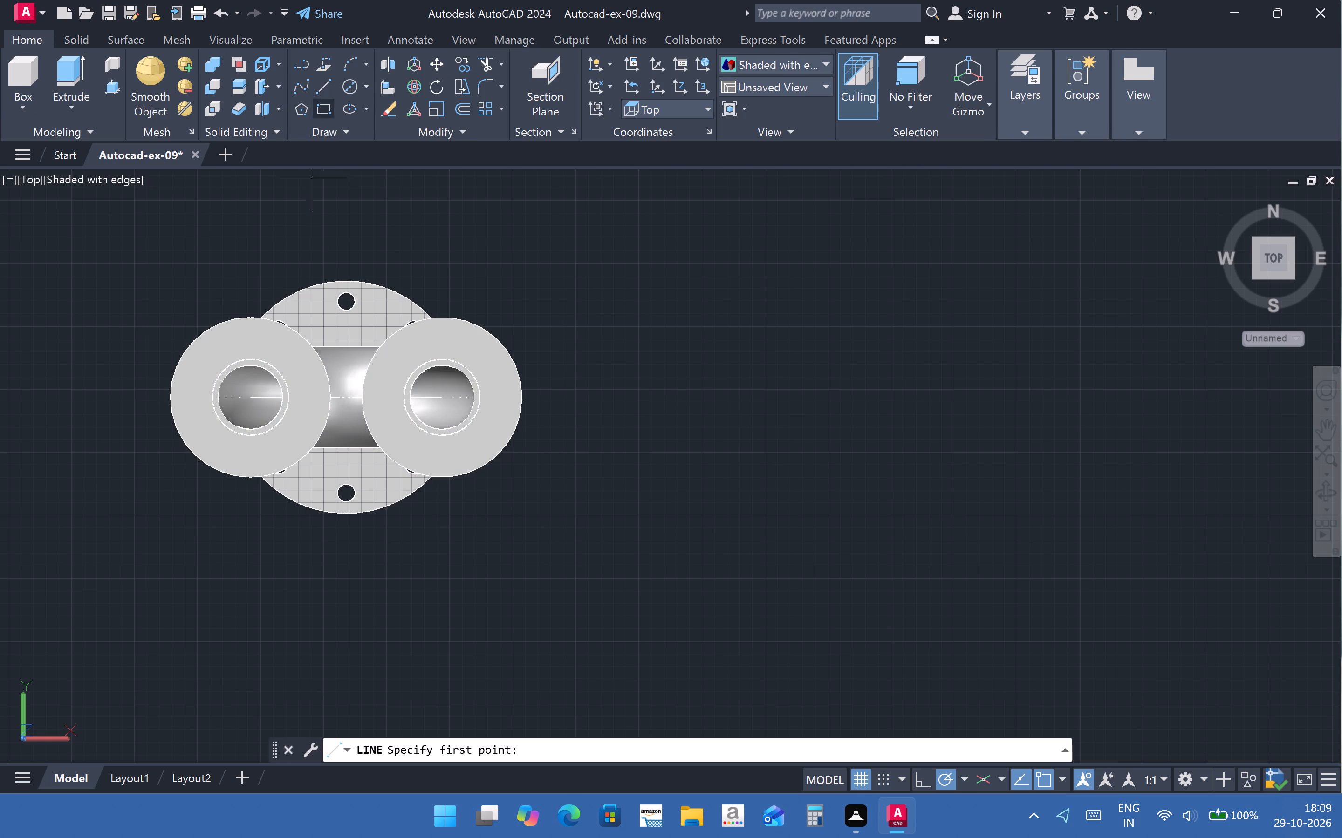
scroll(316, 403, up, 2)
click(373, 394)
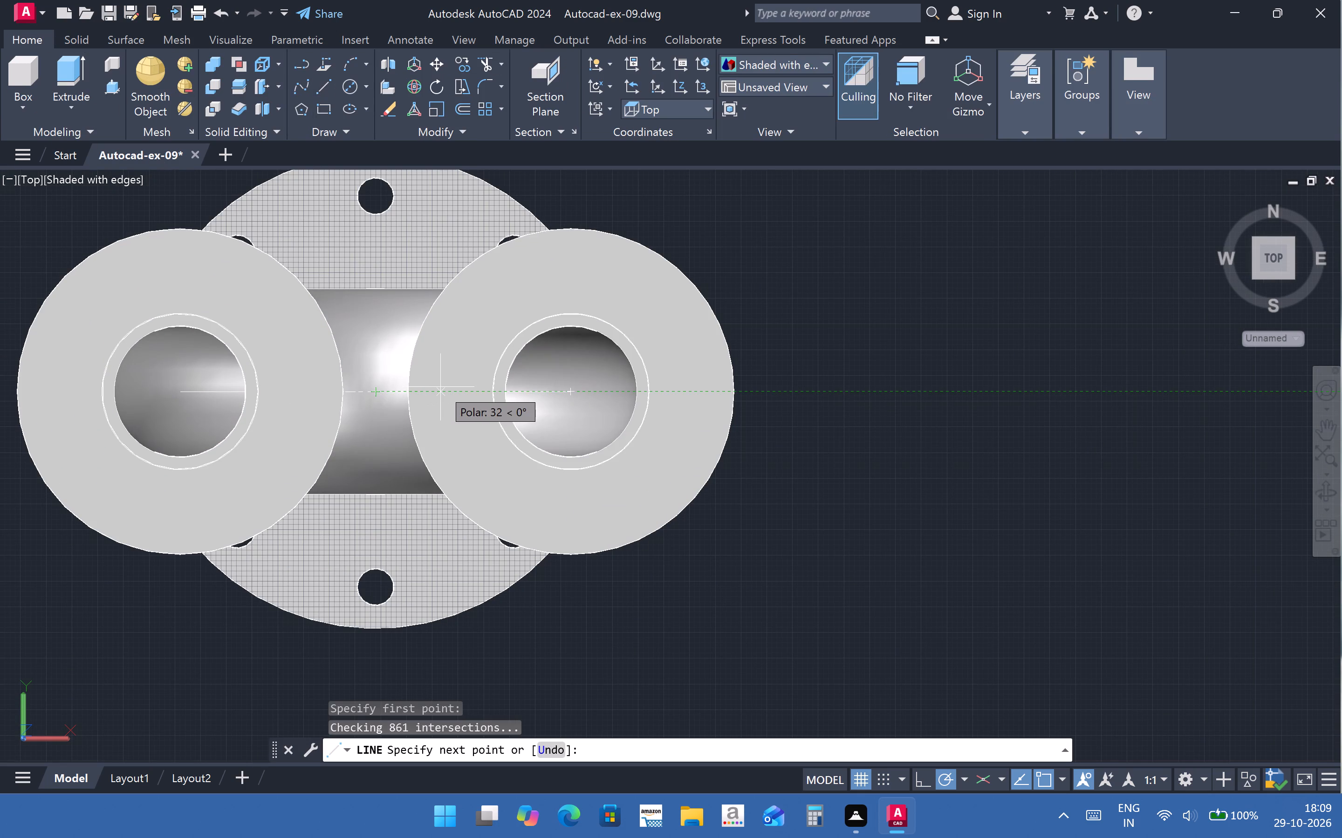
text(40)
key(Return)
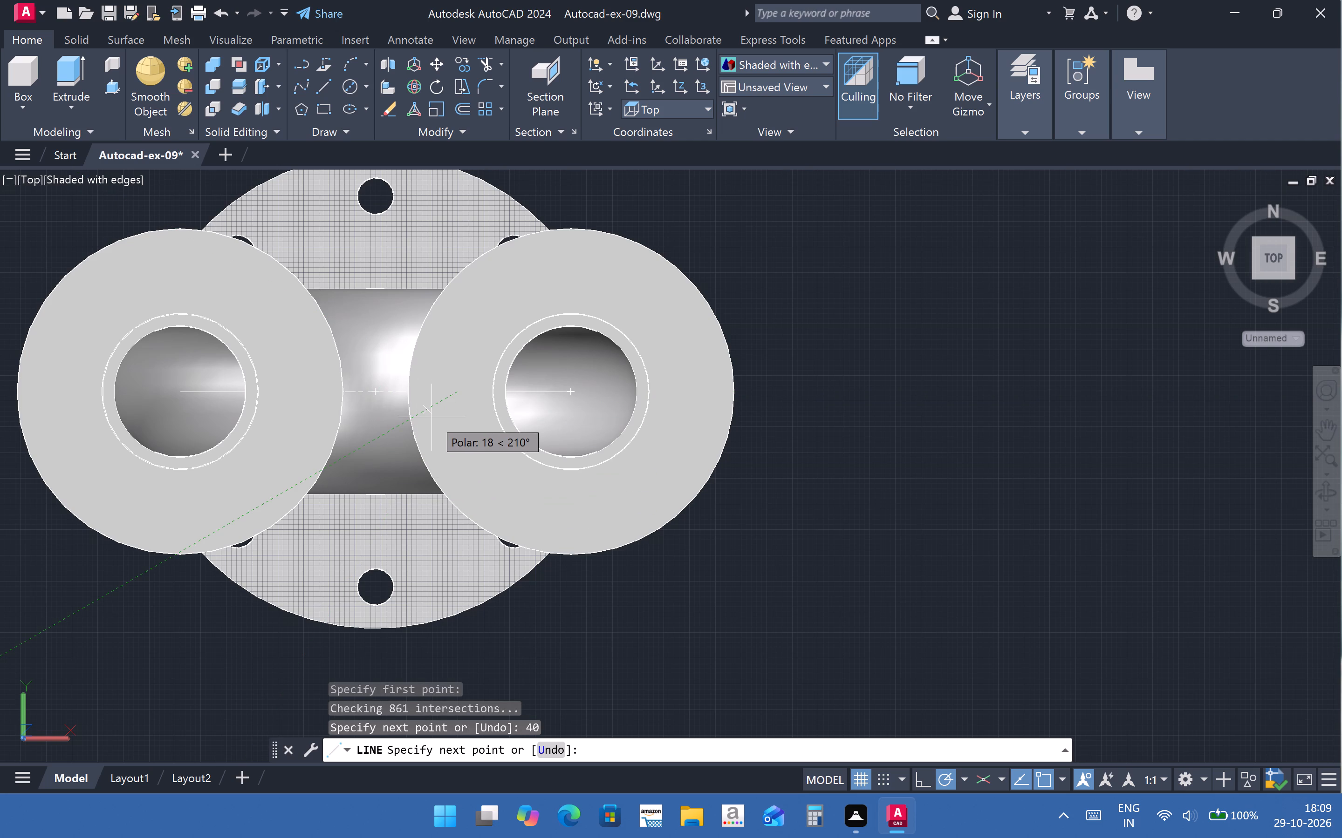
key(Escape)
Draw another 40-long line in the positive X direction from the fitting's centre.
click(326, 80)
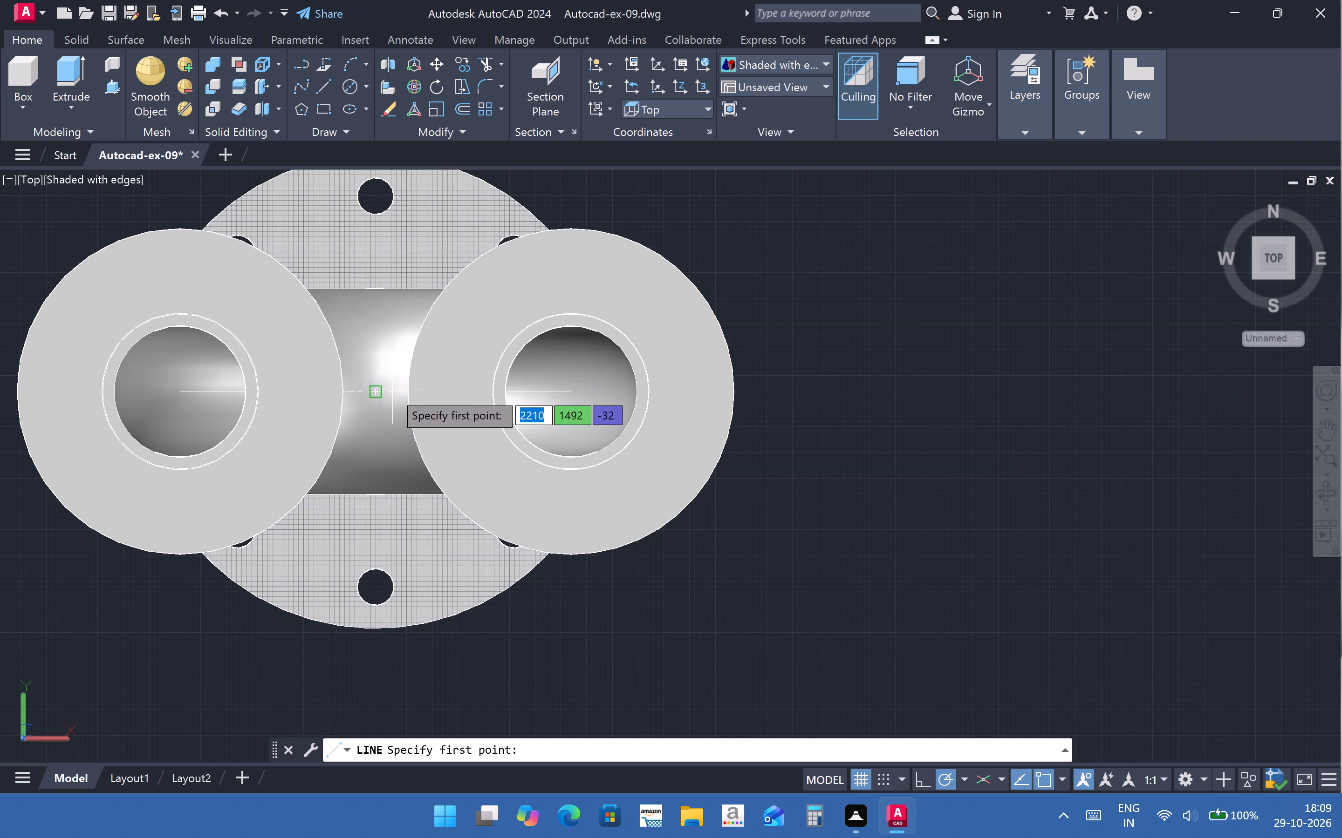
click(377, 388)
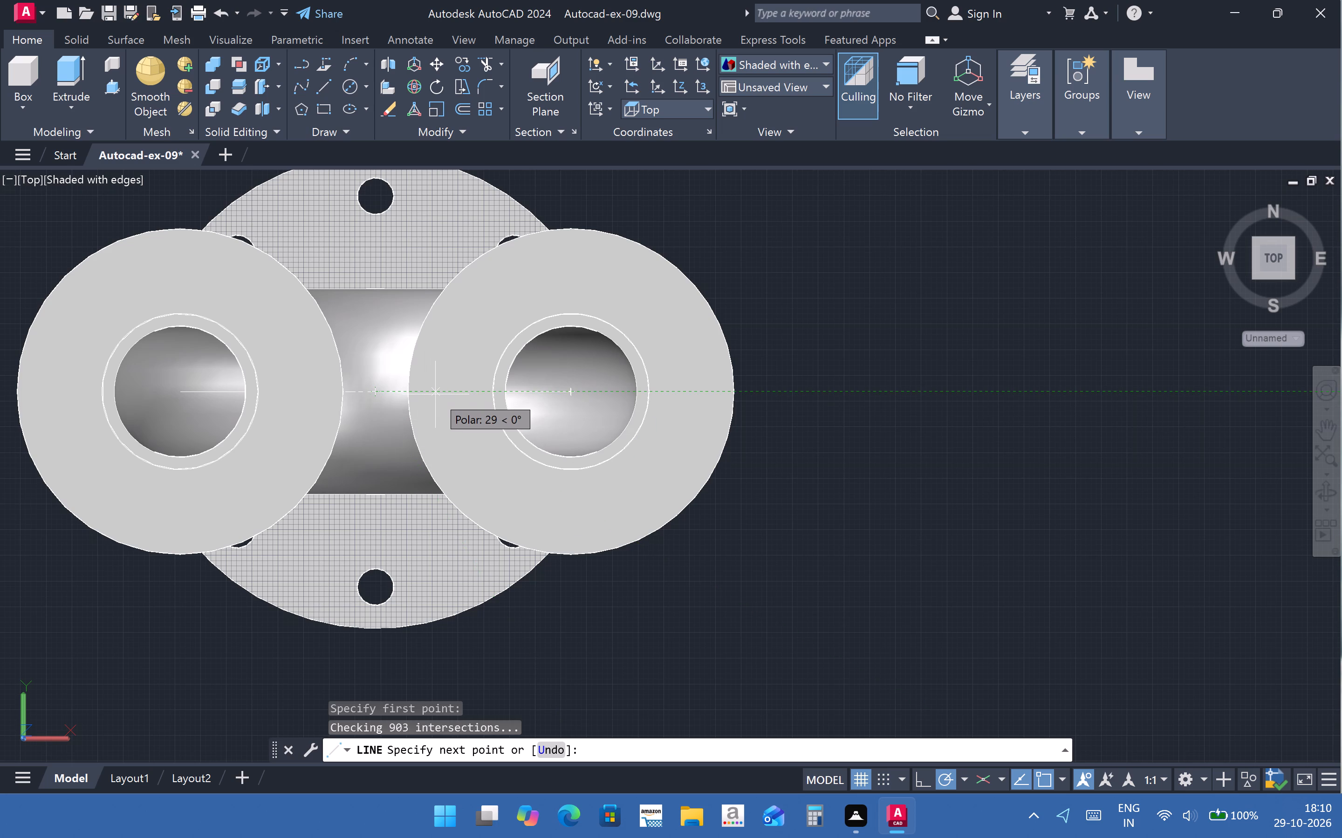
key(4)
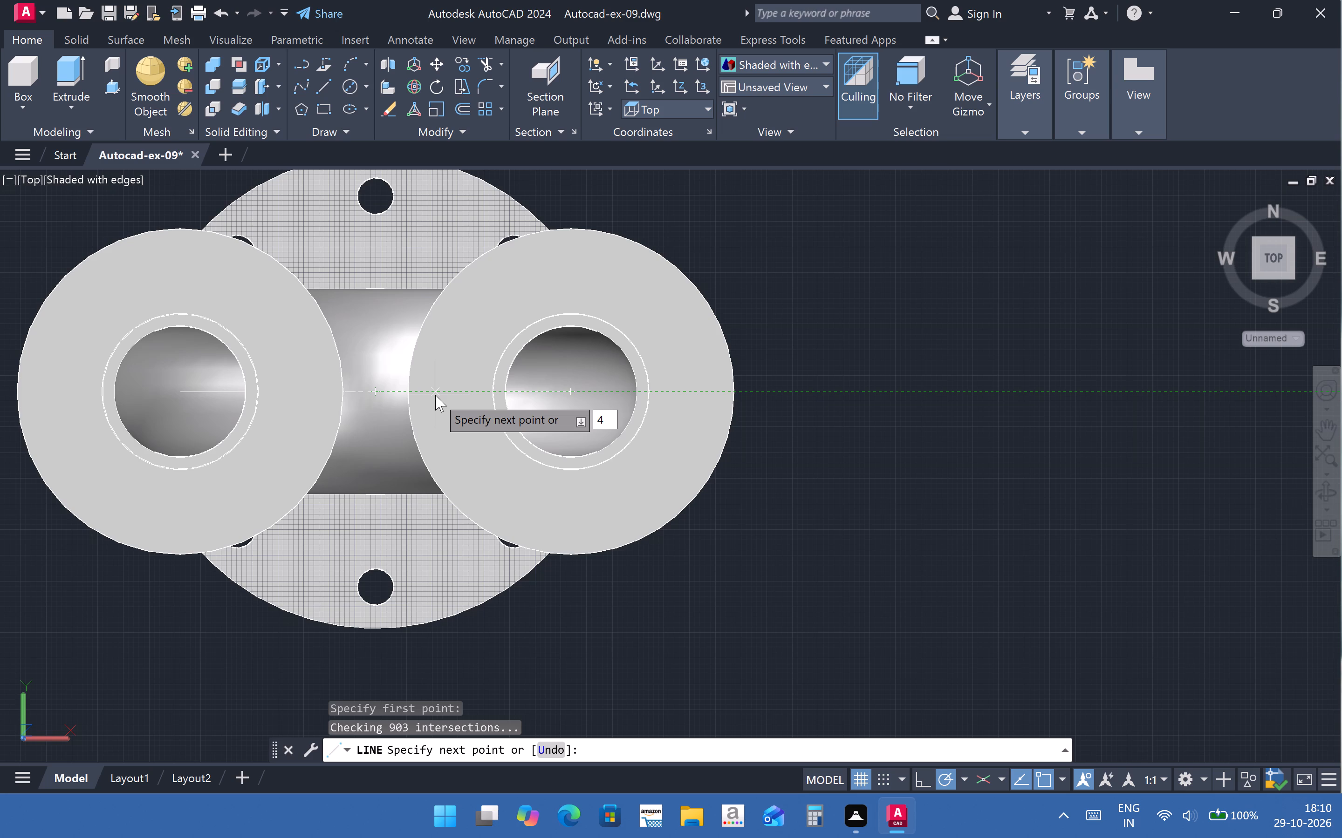
key(0)
key(Return)
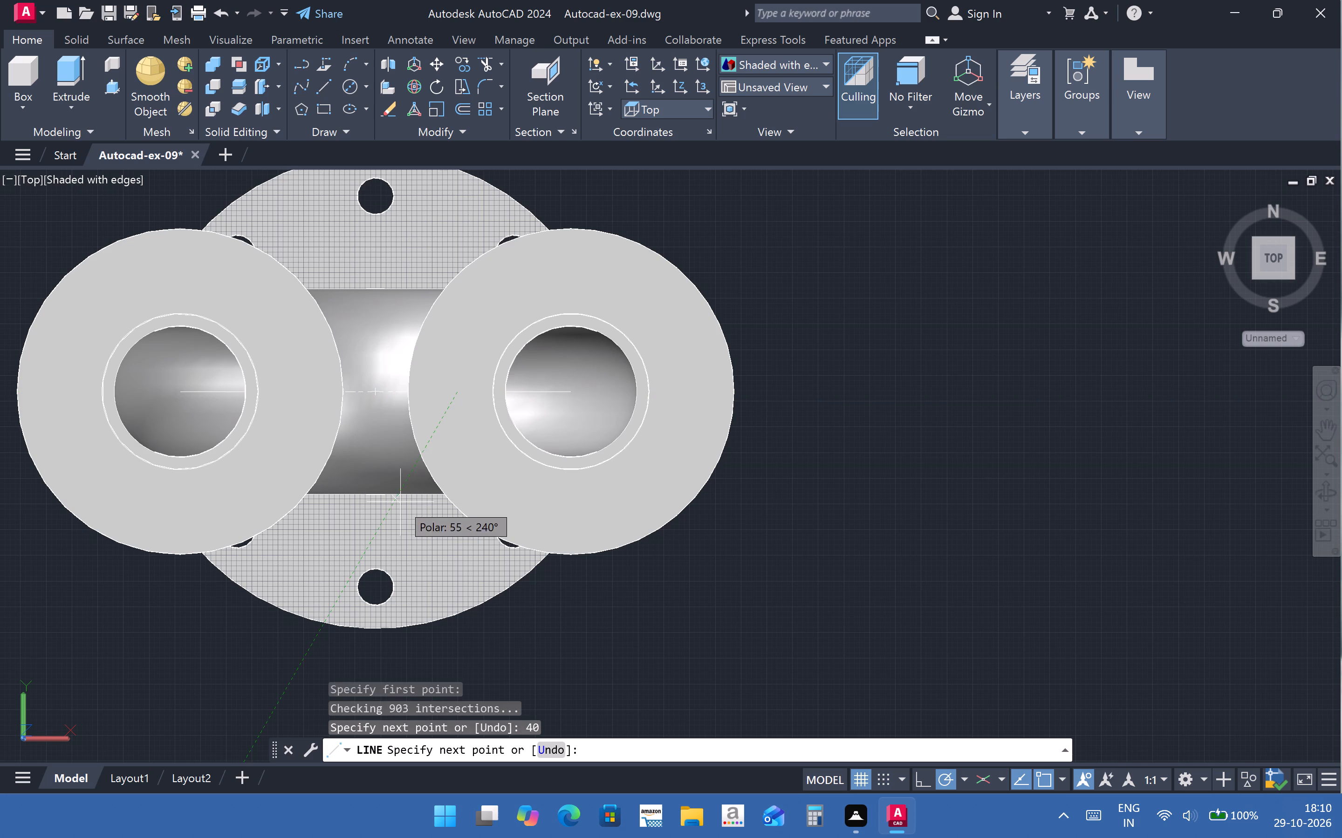
key(Escape)
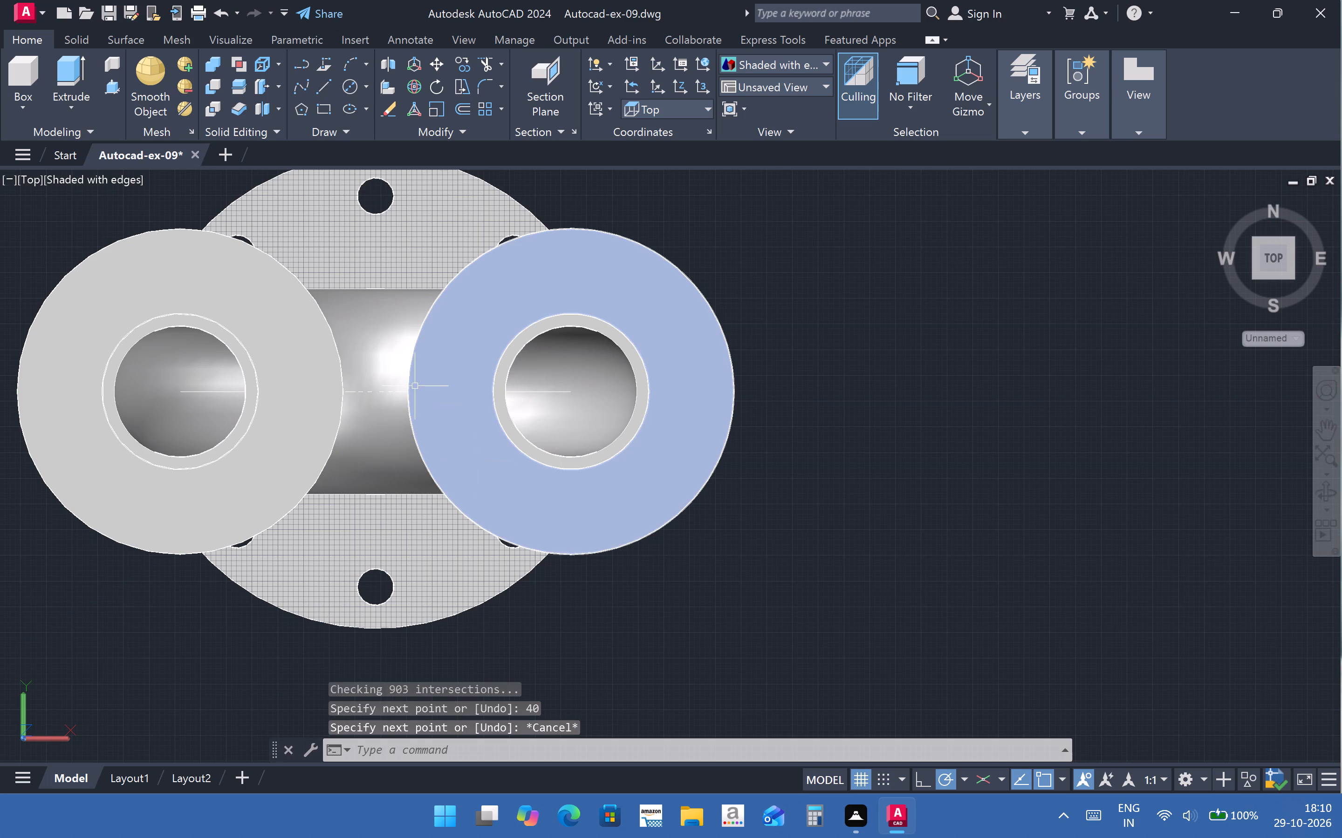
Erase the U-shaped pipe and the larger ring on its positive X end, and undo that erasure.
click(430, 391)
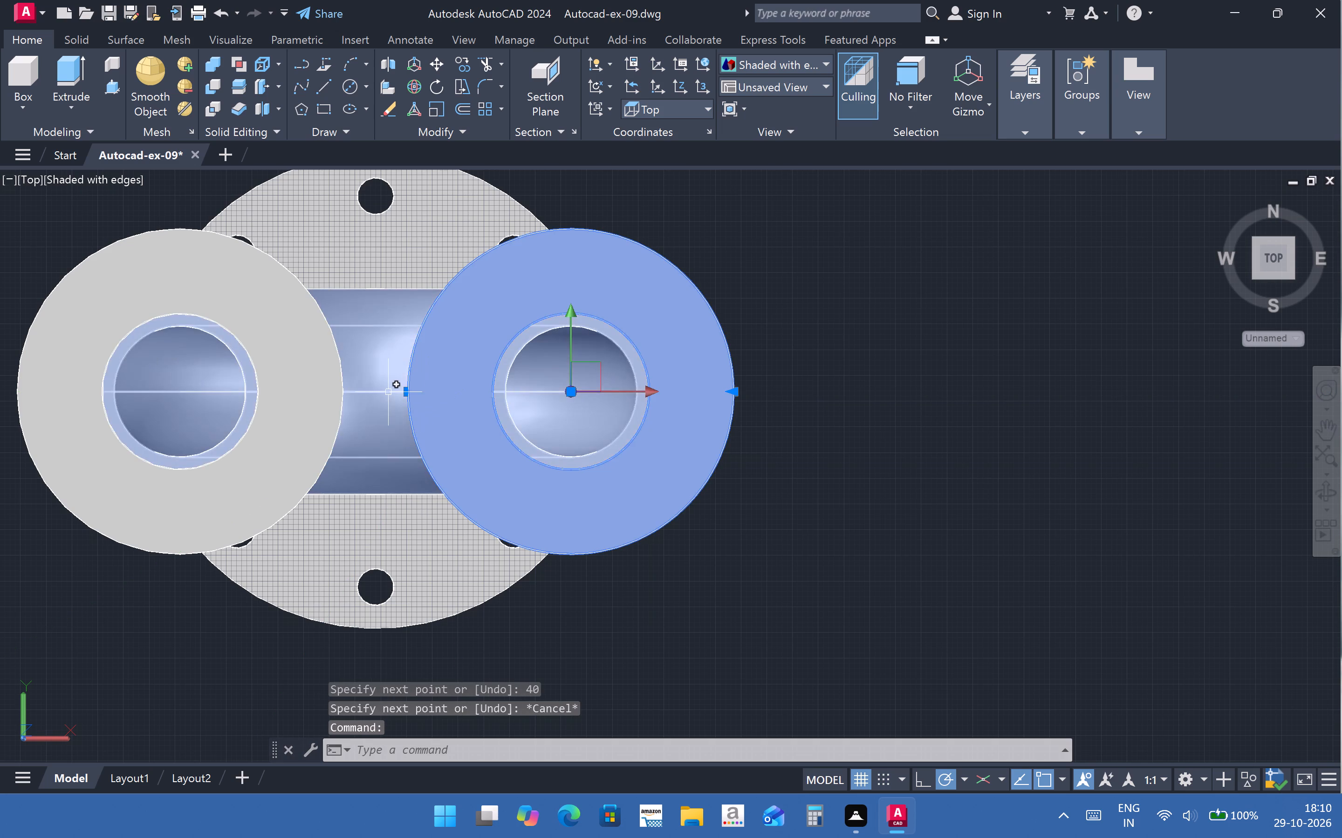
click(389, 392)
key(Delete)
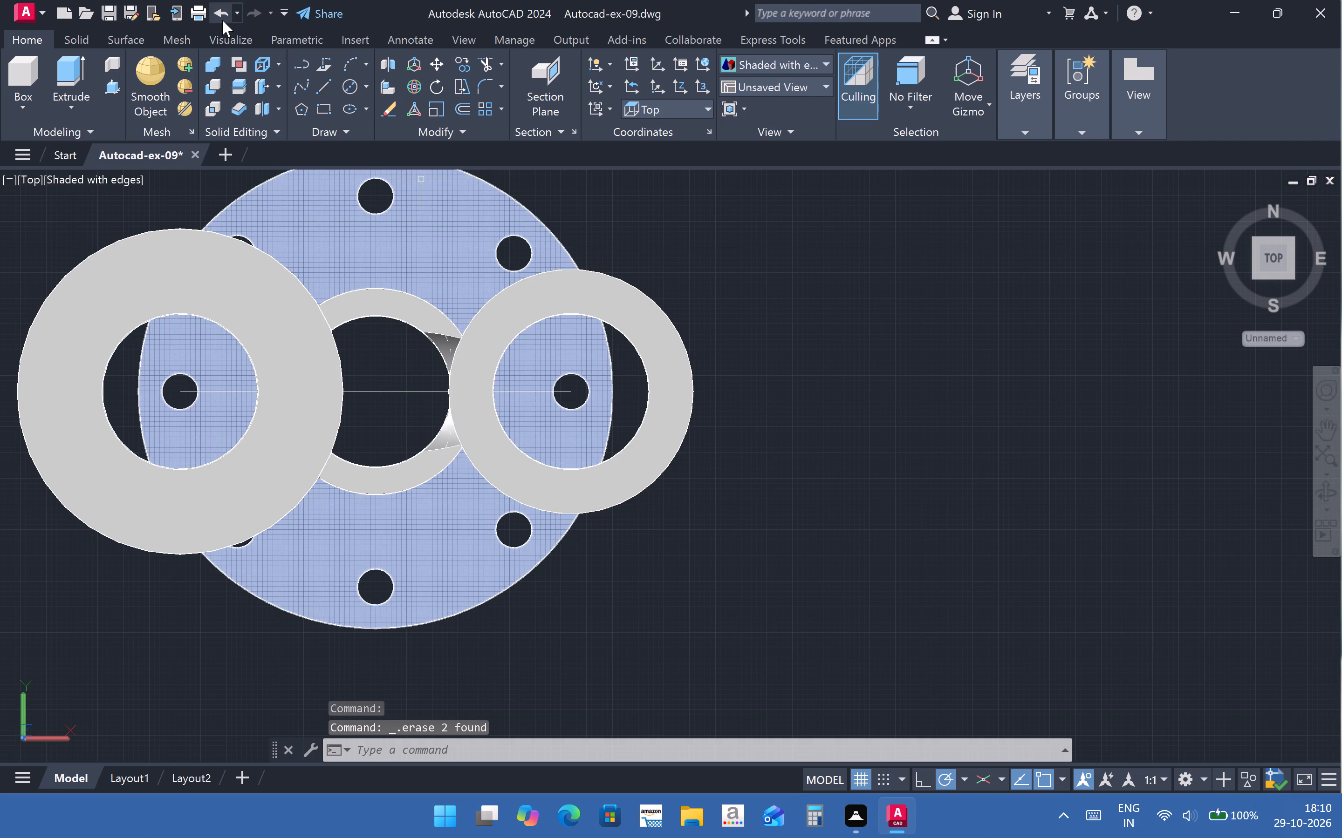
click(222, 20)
View the model in 2D Wireframe and set the visual style to Shades of Gray.
scroll(470, 416, up, 3)
scroll(481, 446, down, 4)
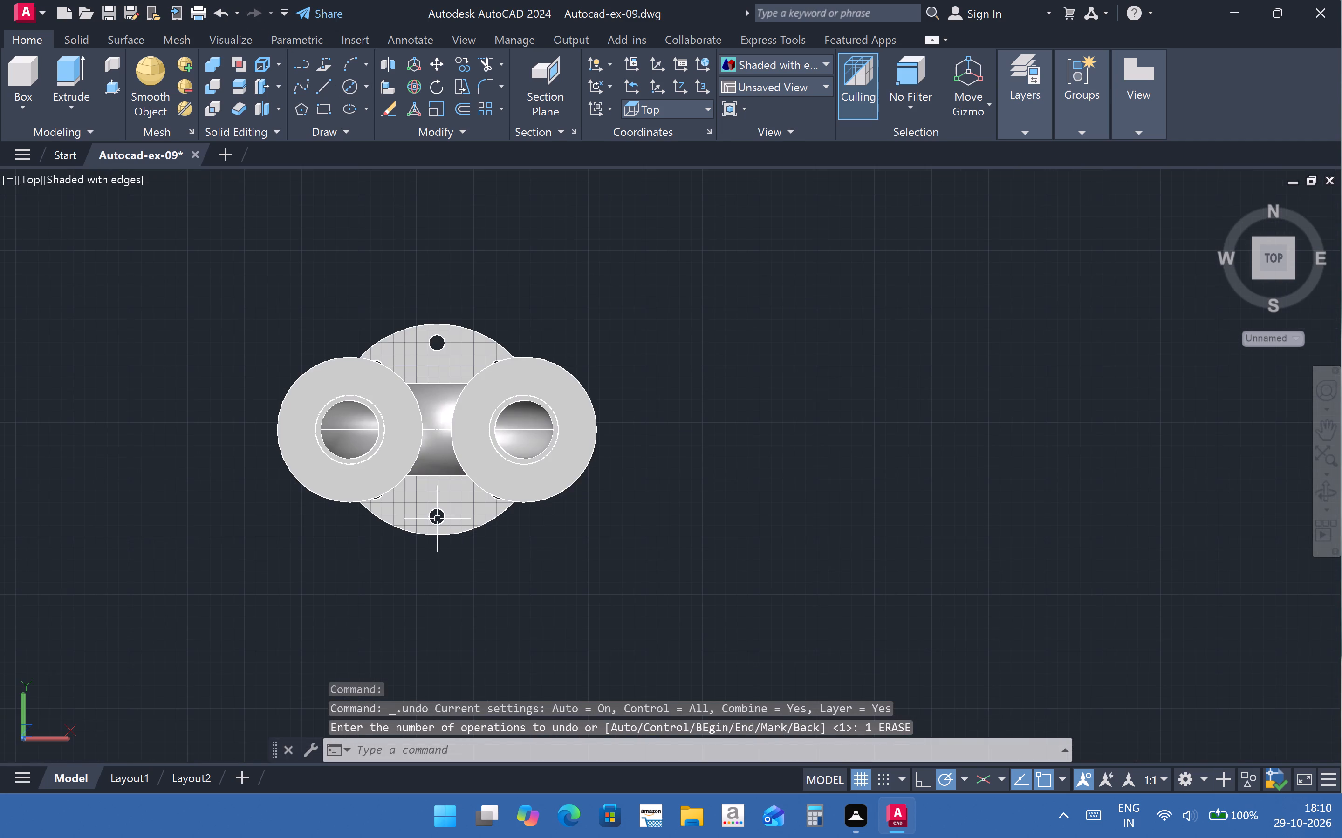
click(807, 62)
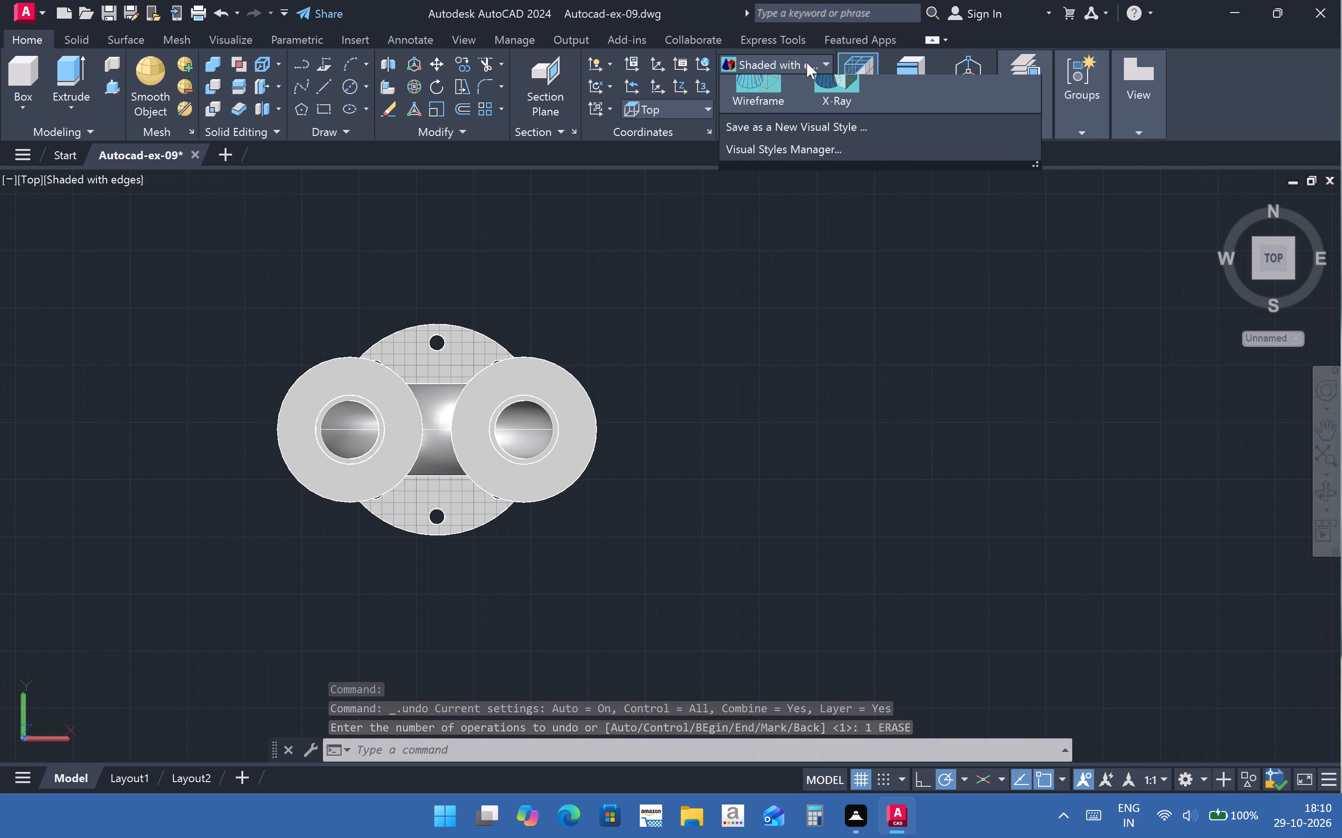
click(765, 109)
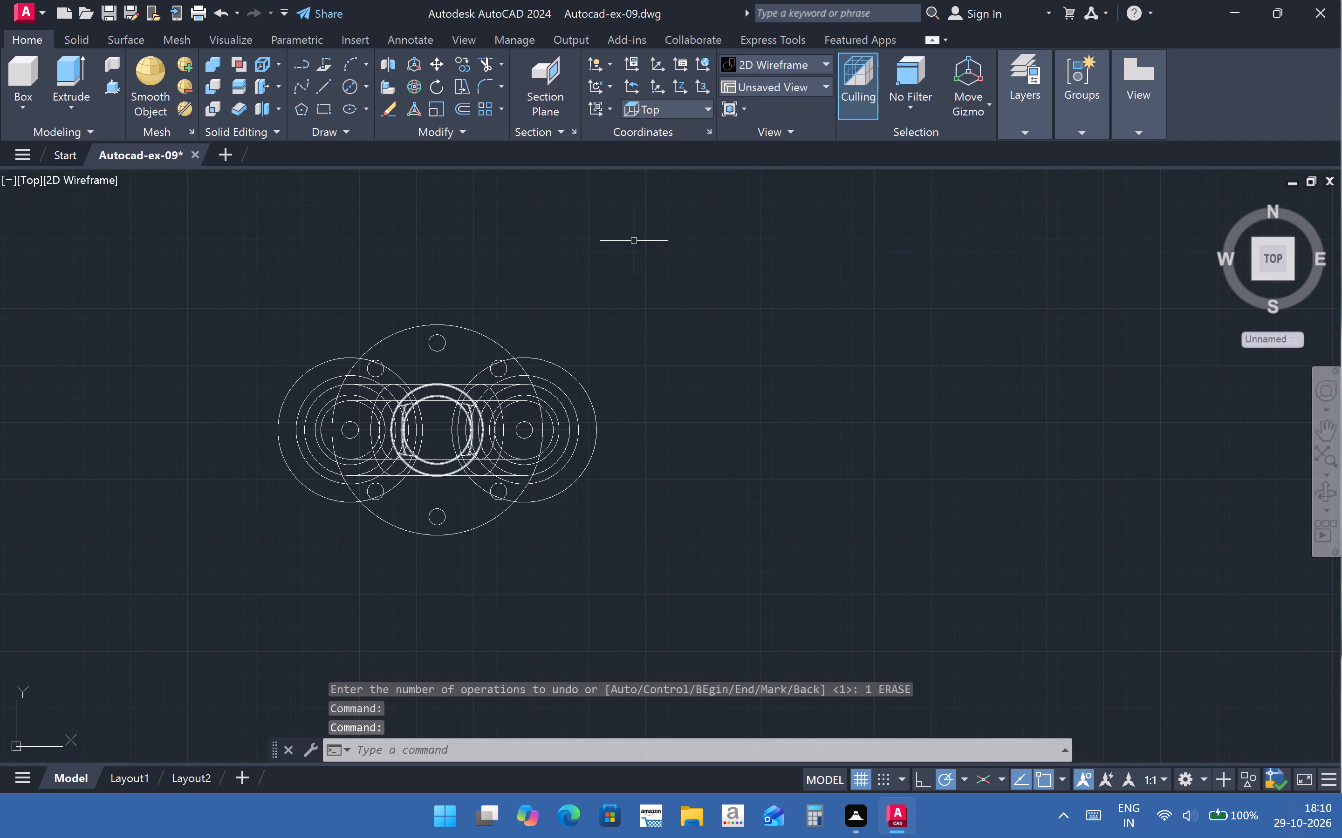
click(784, 63)
click(883, 166)
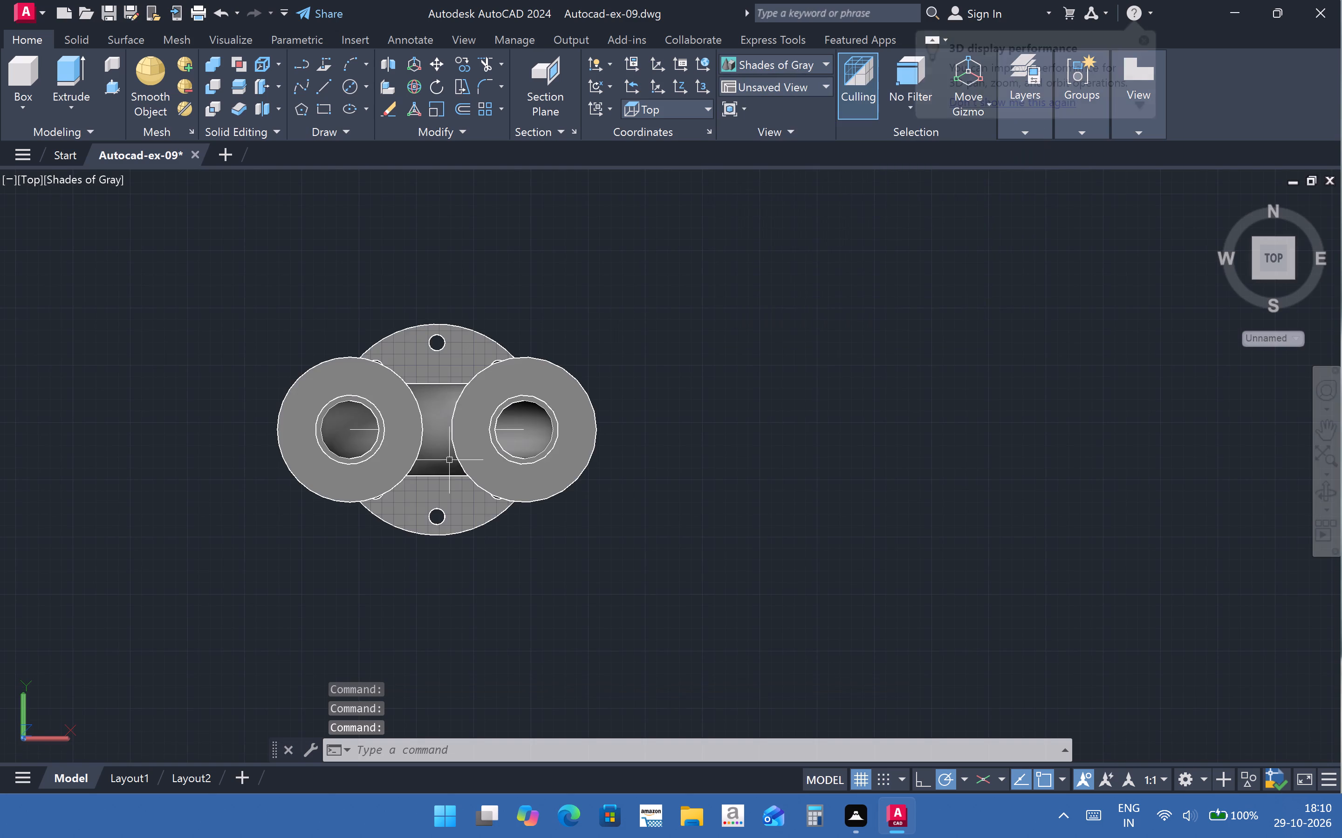
Draw a 40-long line from the fitting's centre in the positive X direction with the Line tool.
scroll(439, 468, up, 1)
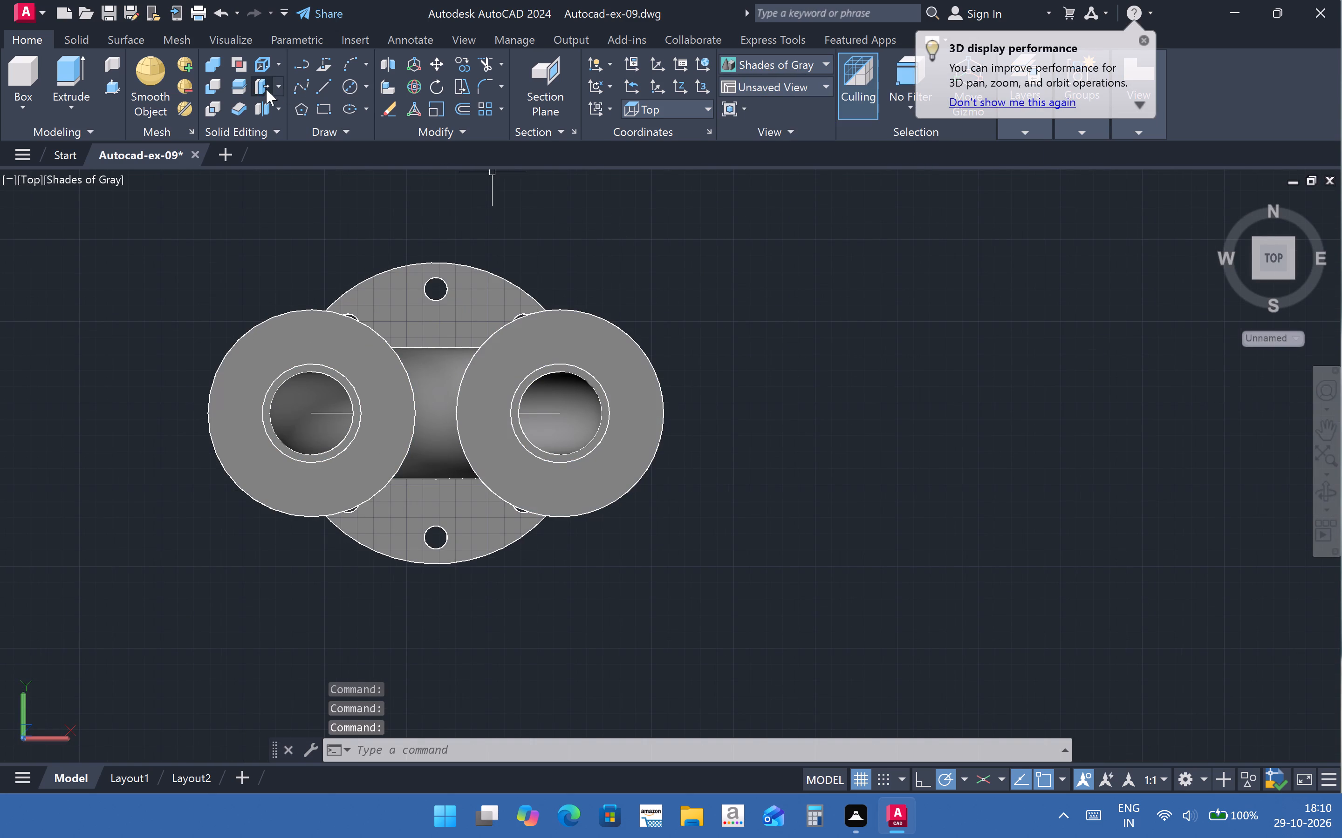
click(316, 95)
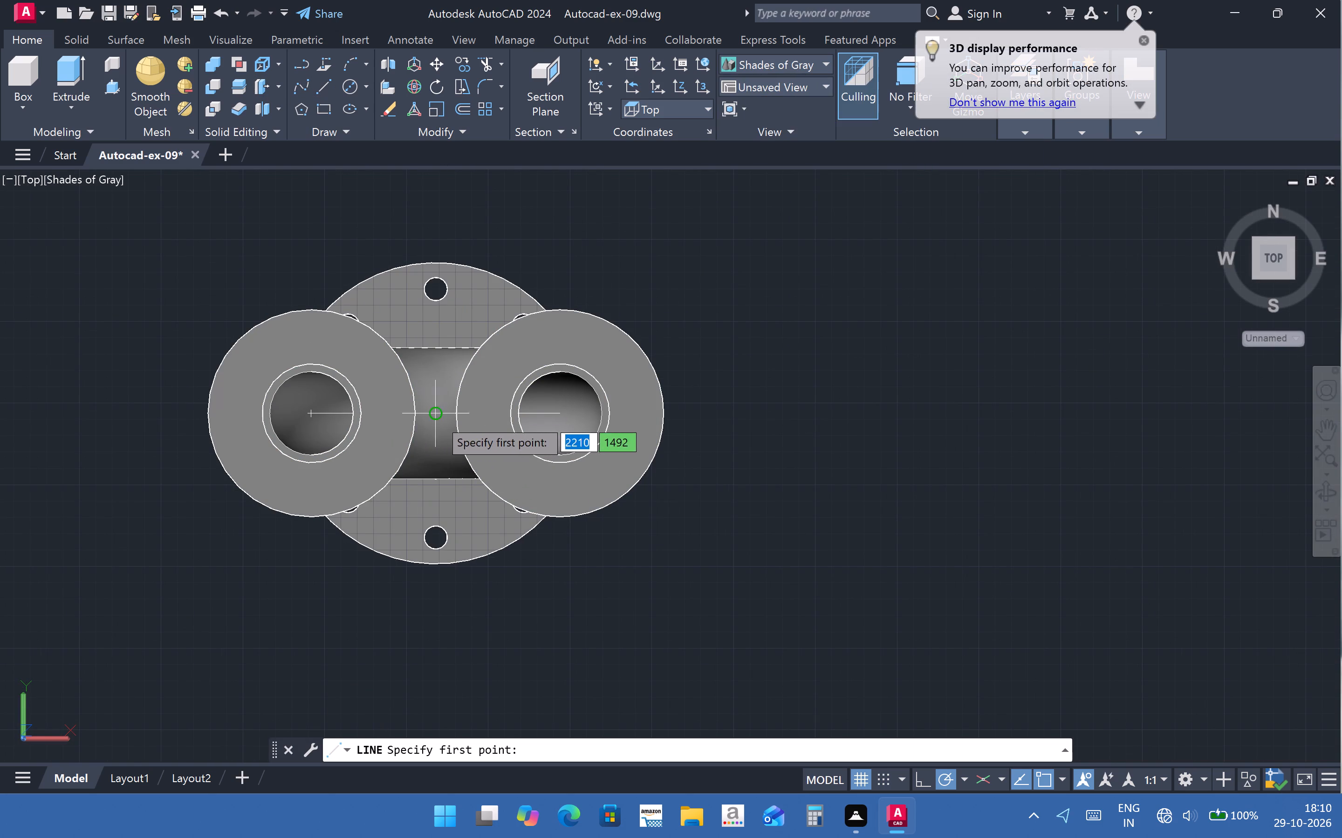
click(438, 418)
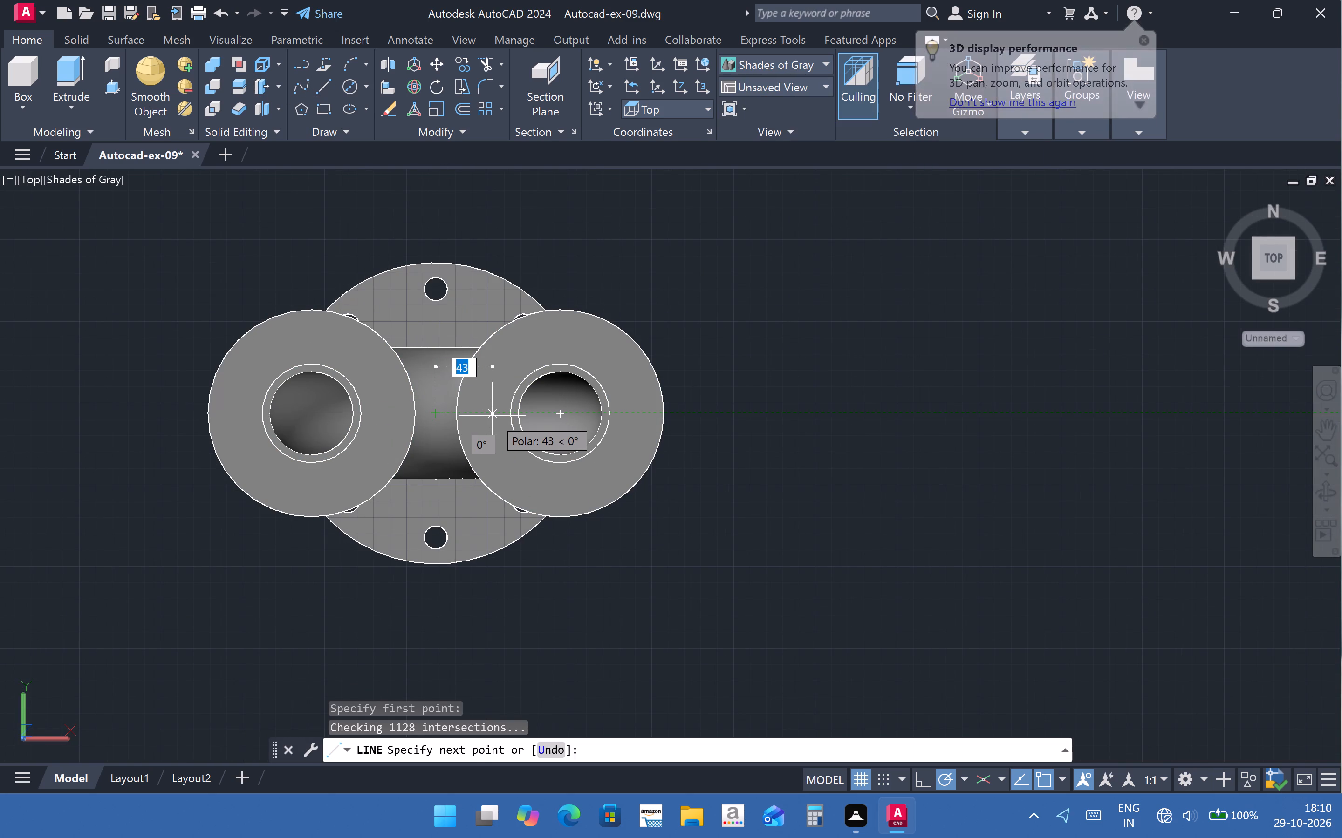
text(40)
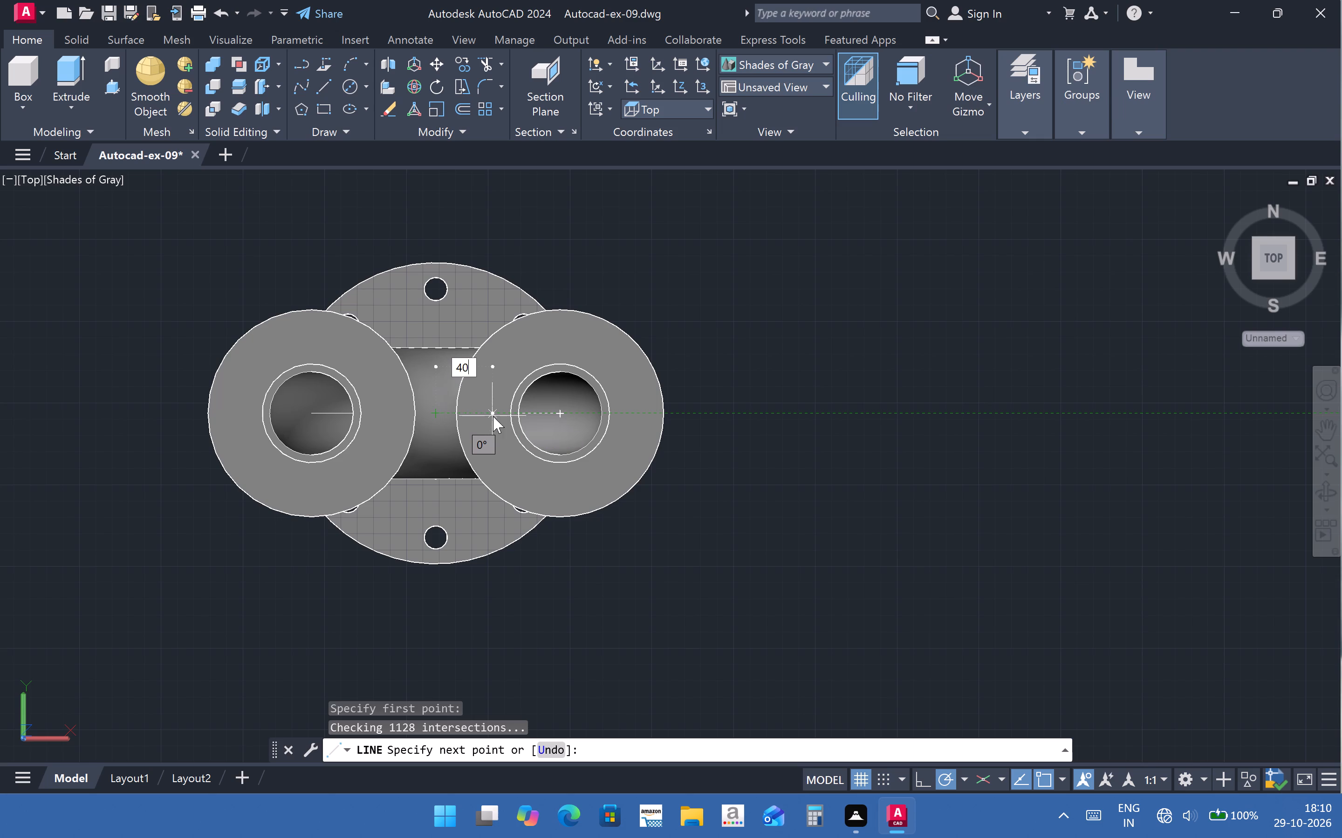
key(Return)
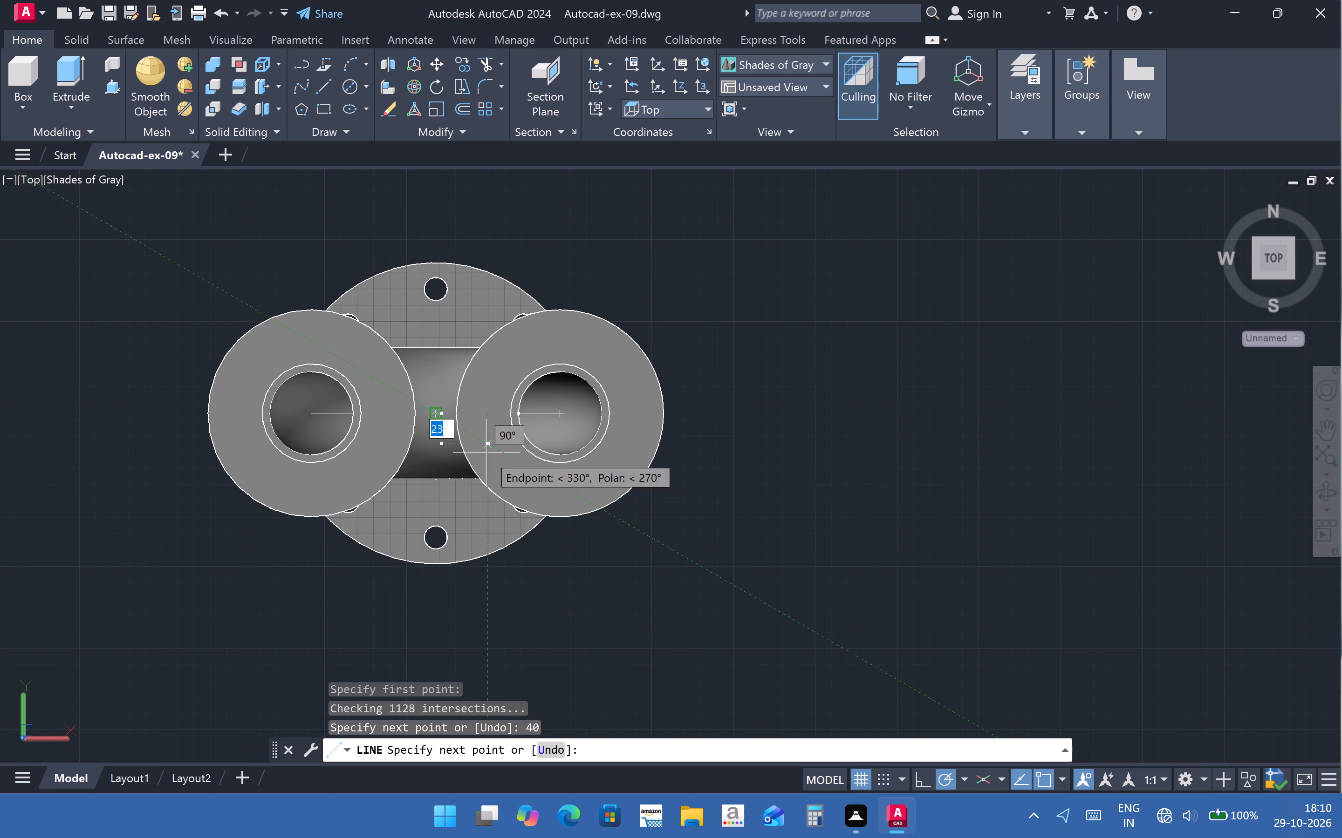
key(Escape)
Draw a 40-long line from the fitting's centre in the negative X direction.
click(321, 95)
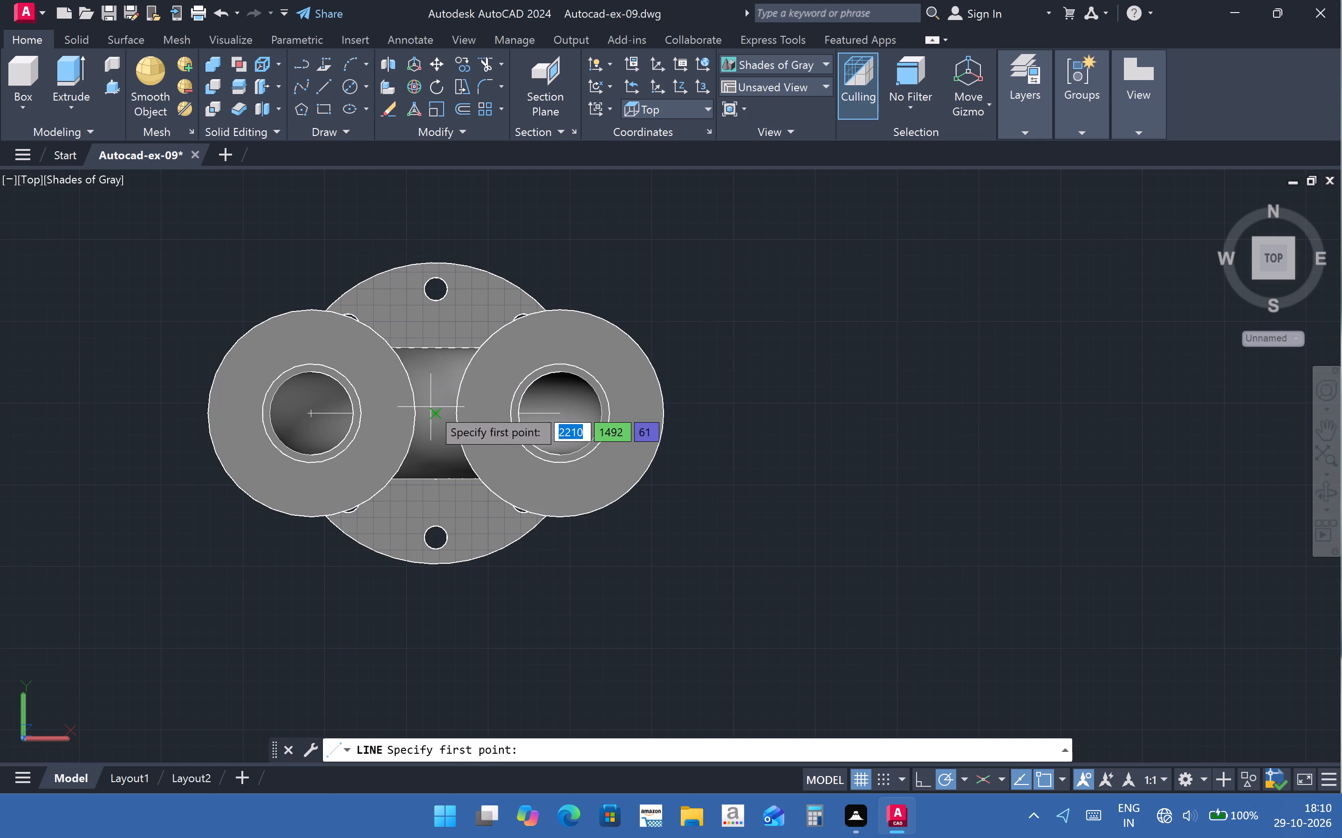
click(431, 407)
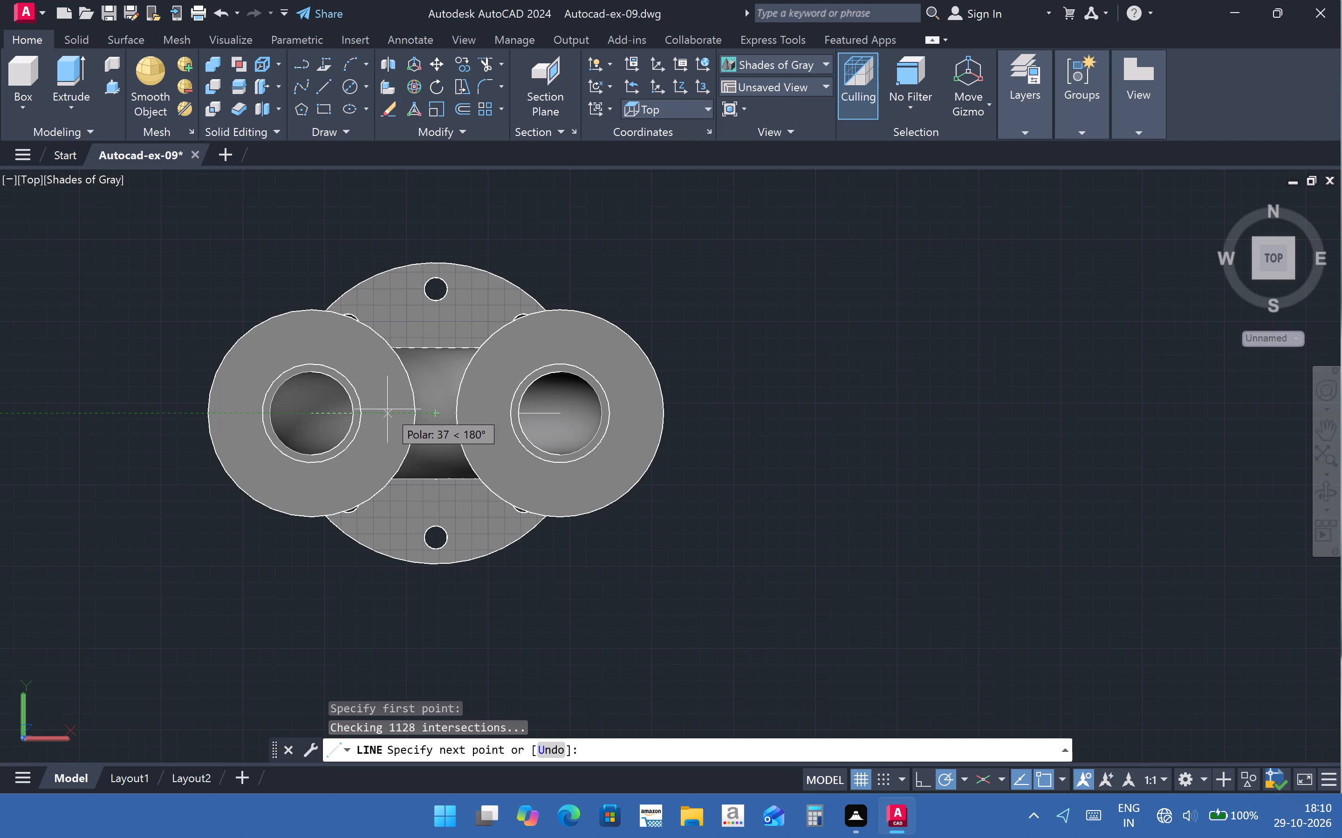
text(40)
key(Return)
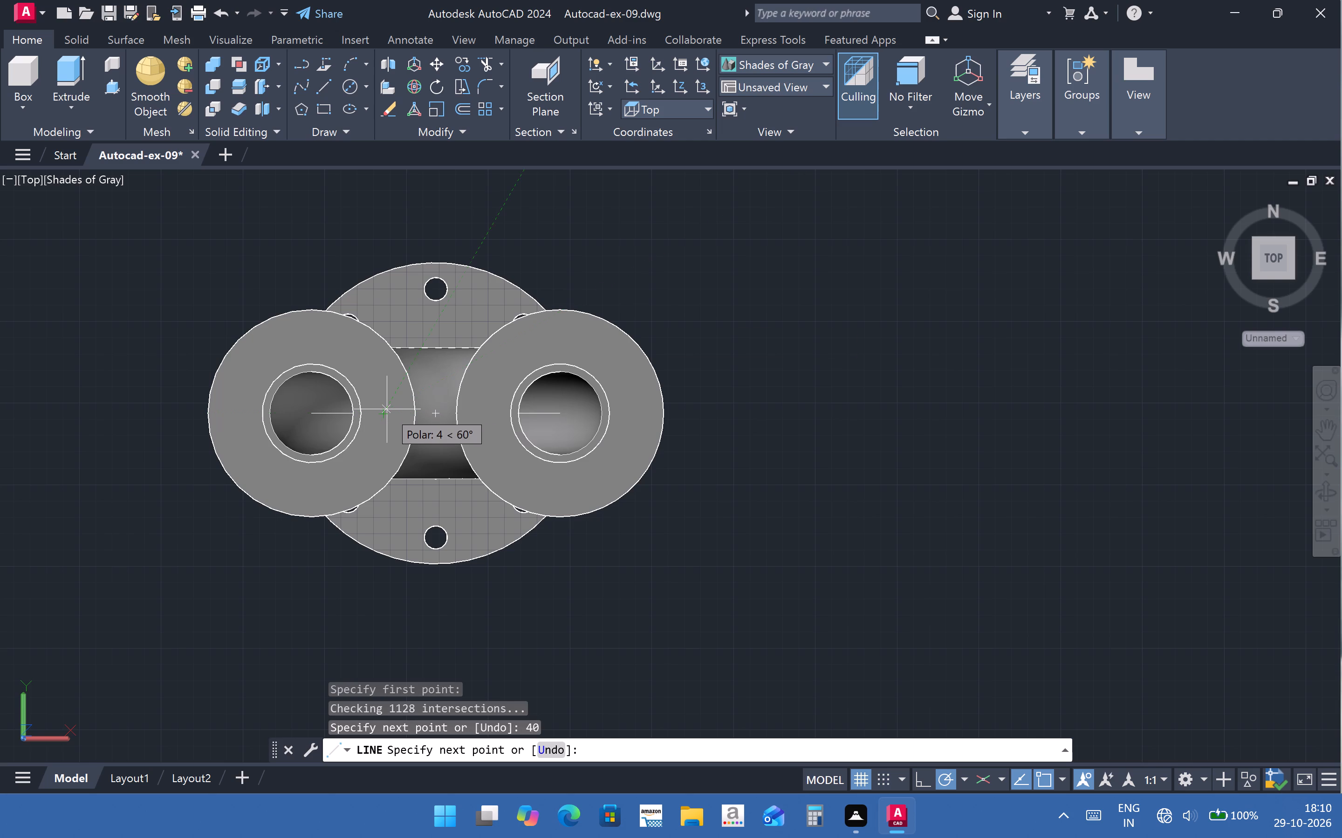
key(Escape)
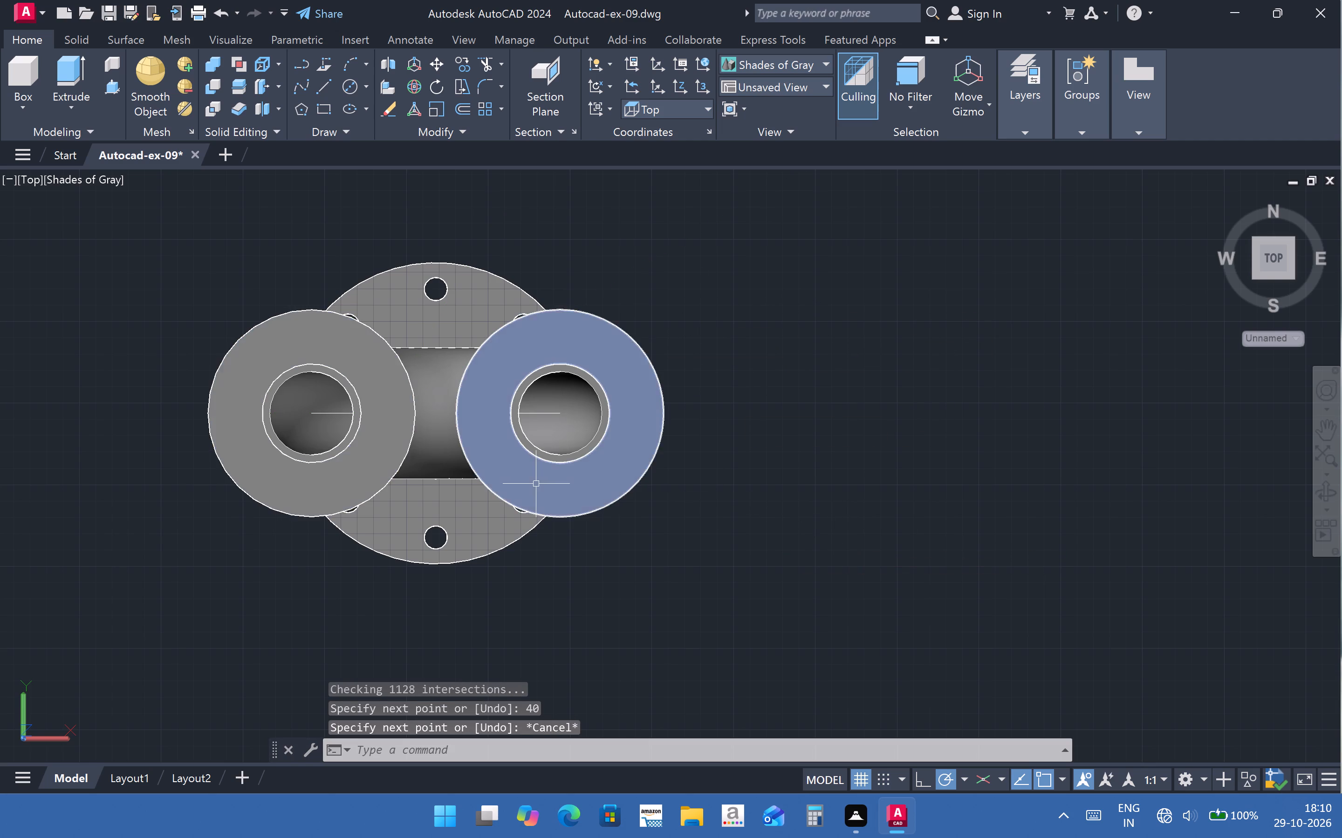
Switch to the SW Isometric view and orbit to a near-front view to examine the pipe, neck and base flange.
middle_drag(536, 484, 591, 433)
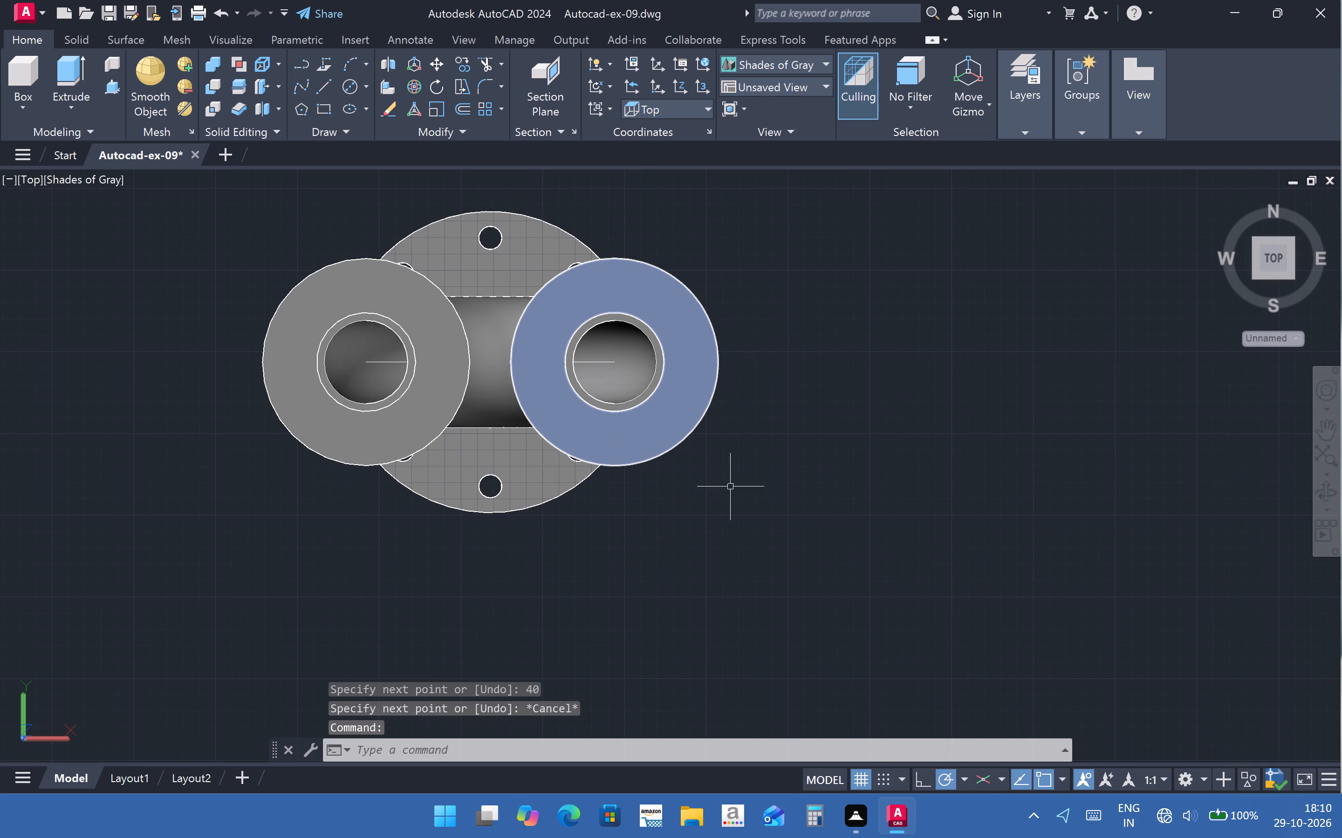
click(37, 181)
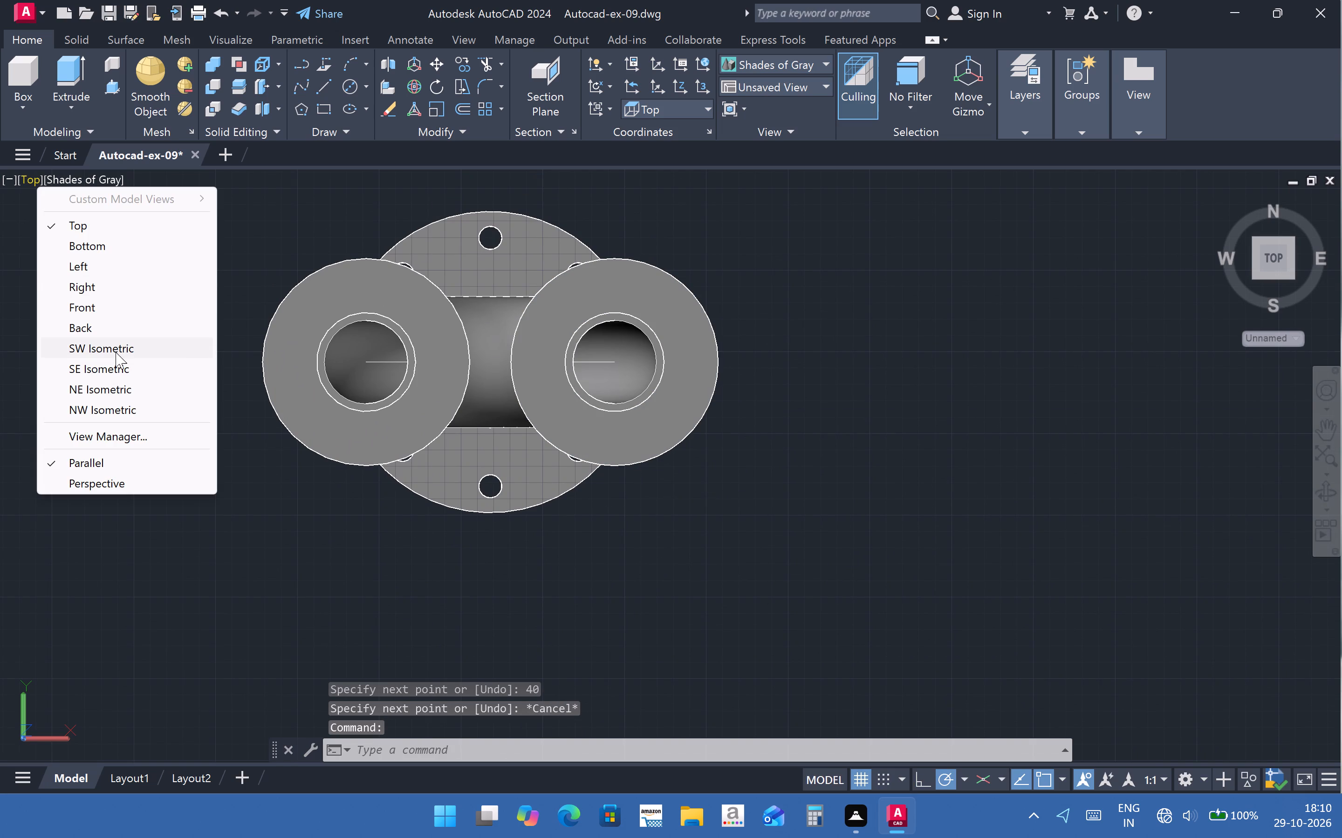
click(116, 352)
middle_drag(695, 541, 664, 310)
middle_drag(685, 375, 698, 400)
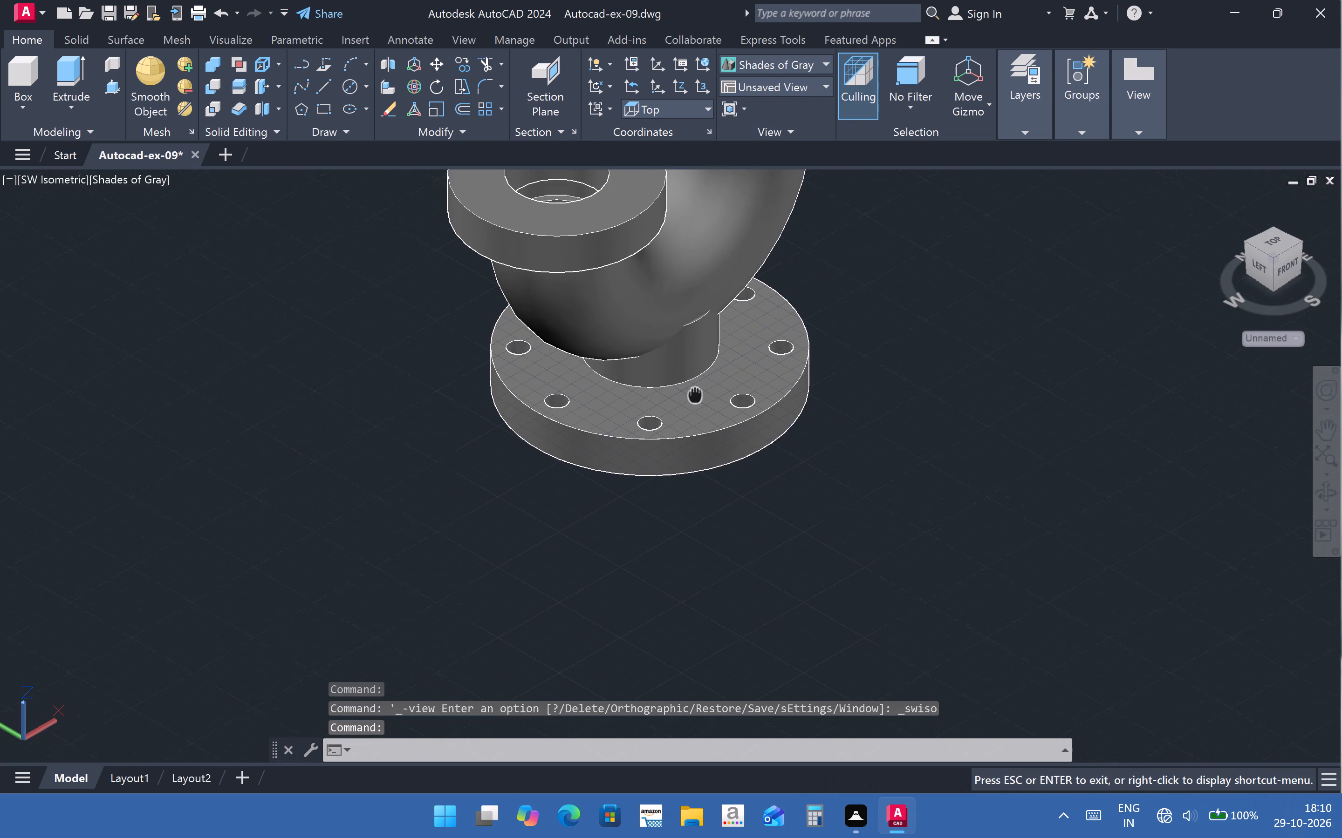
middle_drag(698, 400, 658, 536)
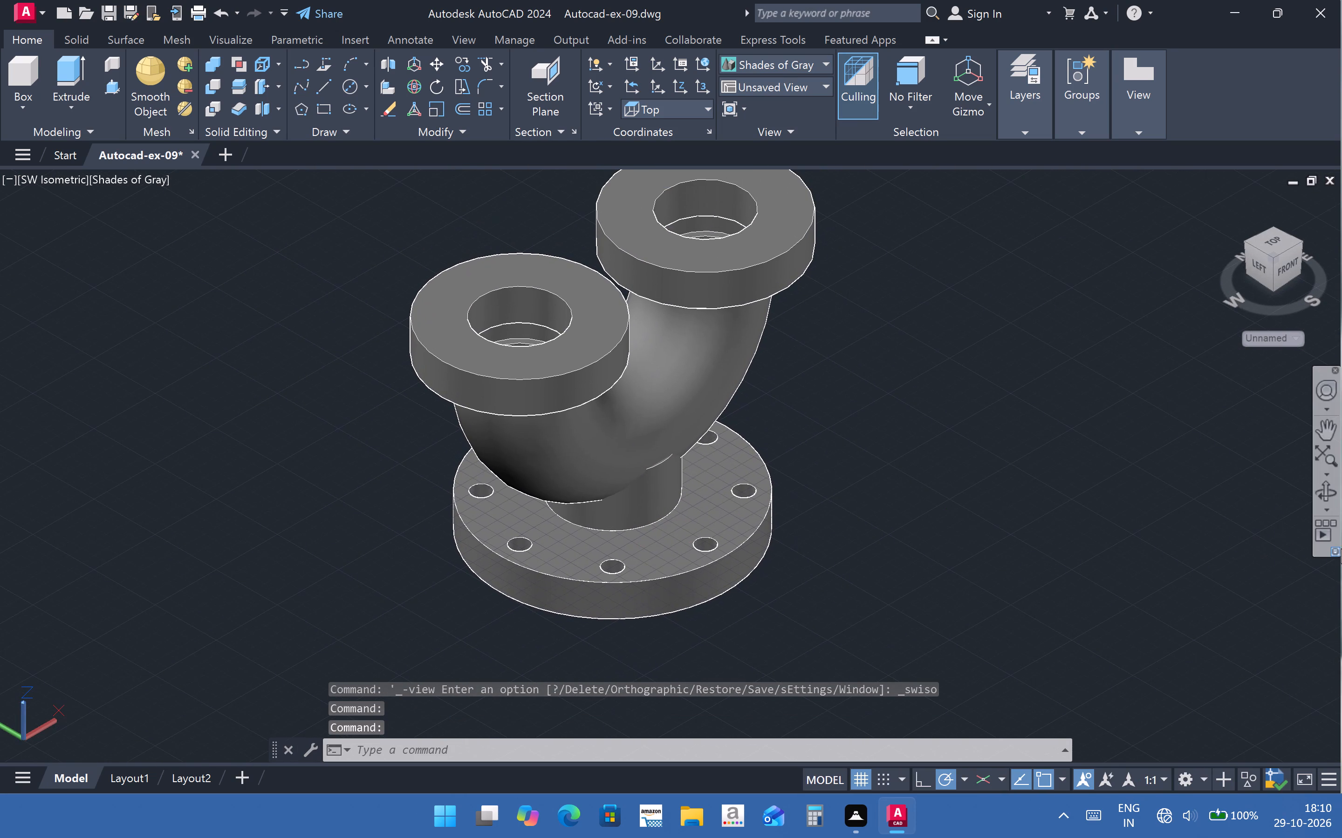
click(1335, 495)
middle_drag(657, 584, 651, 559)
drag(655, 555, 652, 481)
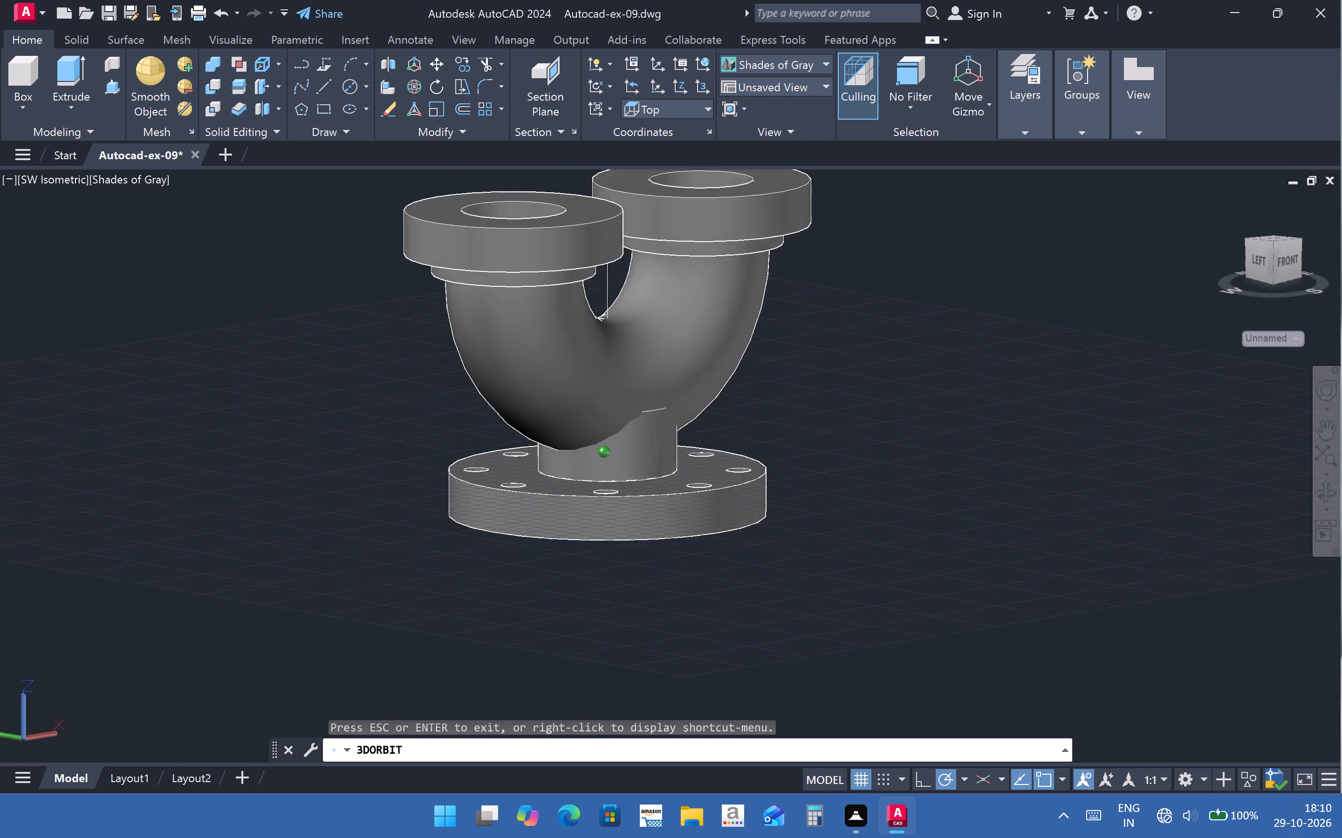
drag(652, 481, 535, 460)
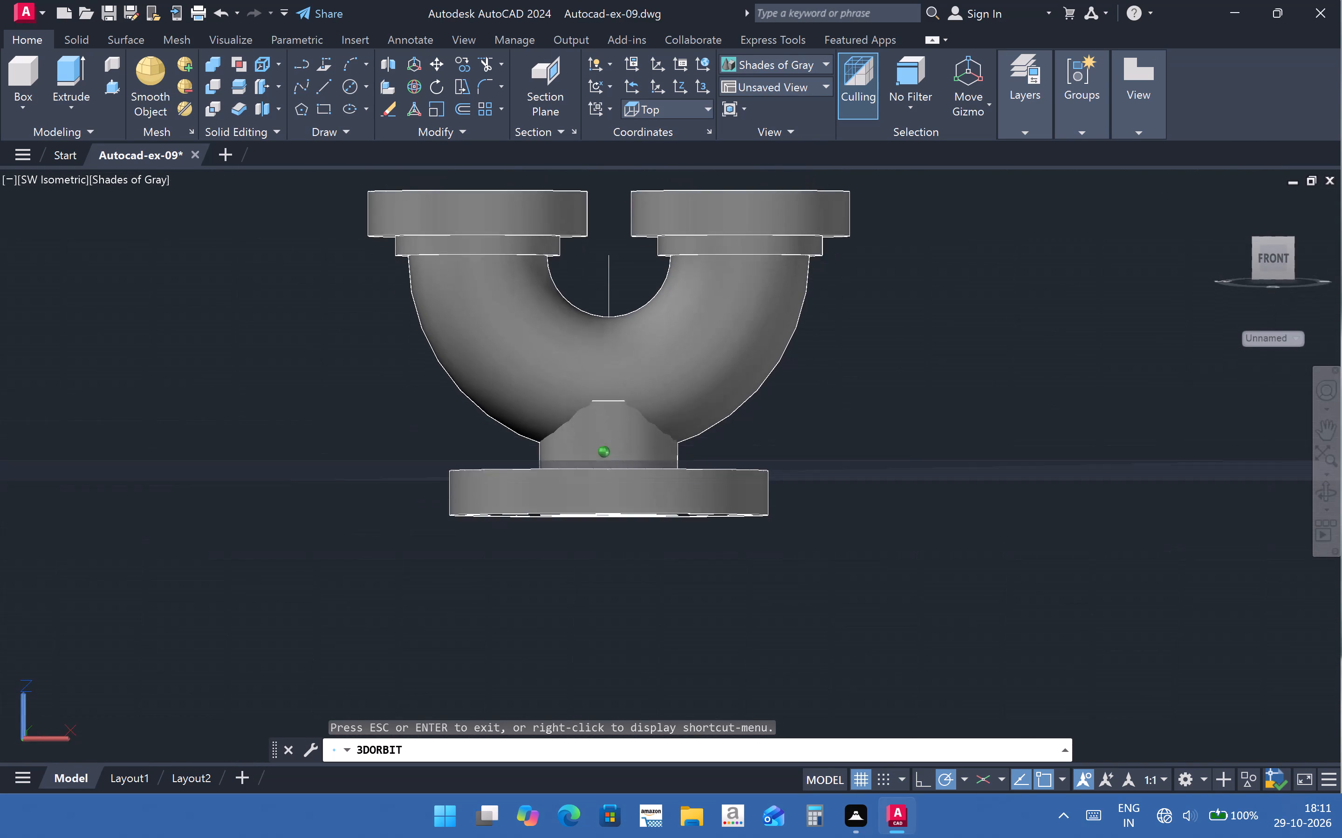
drag(535, 460, 538, 485)
key(Escape)
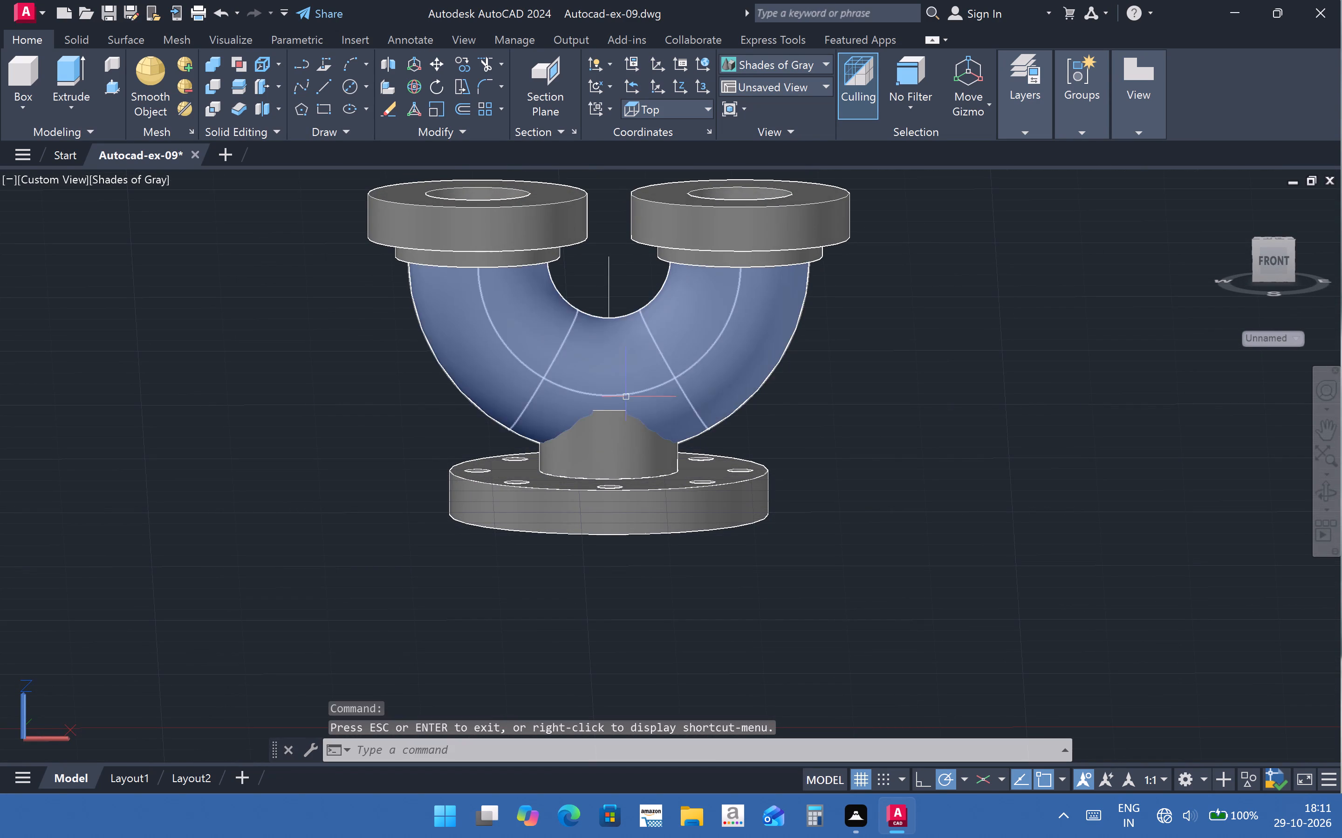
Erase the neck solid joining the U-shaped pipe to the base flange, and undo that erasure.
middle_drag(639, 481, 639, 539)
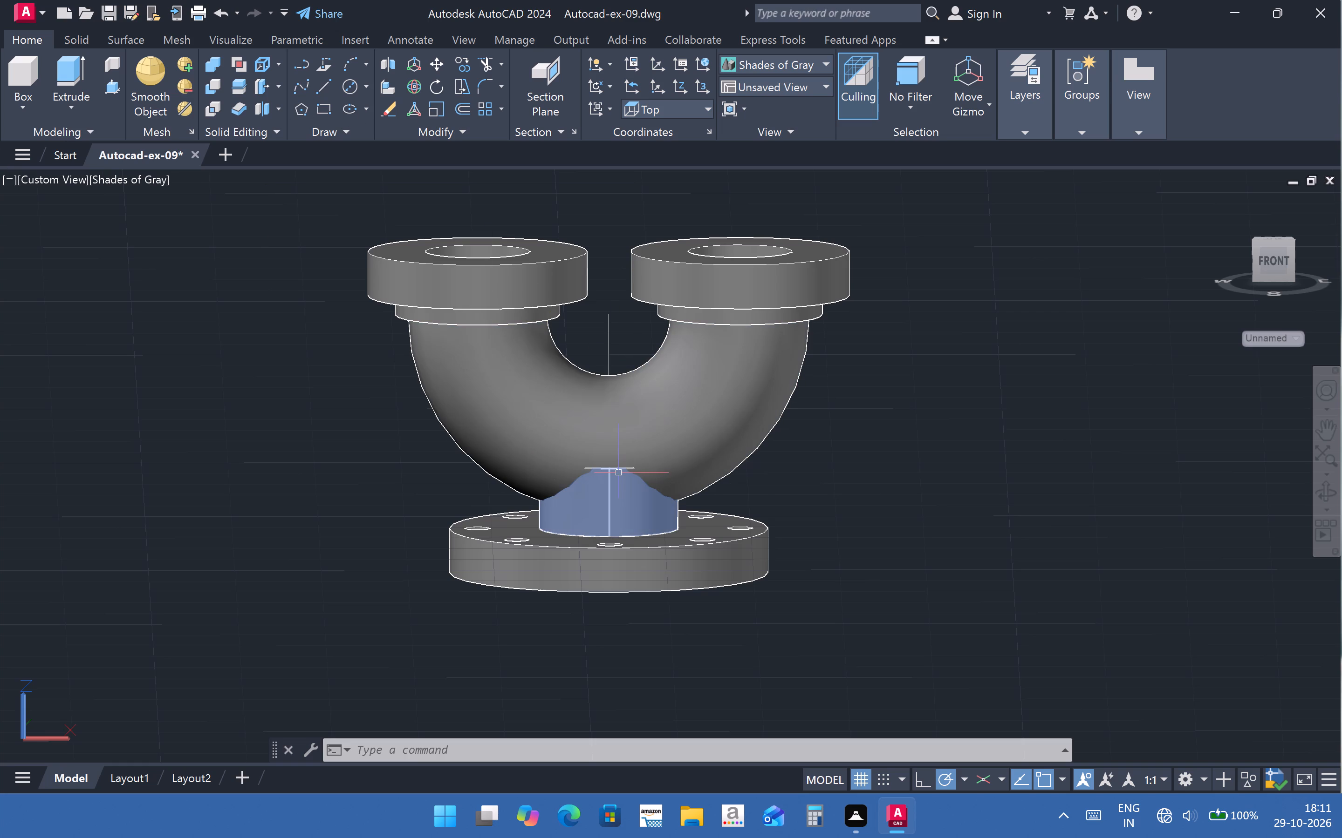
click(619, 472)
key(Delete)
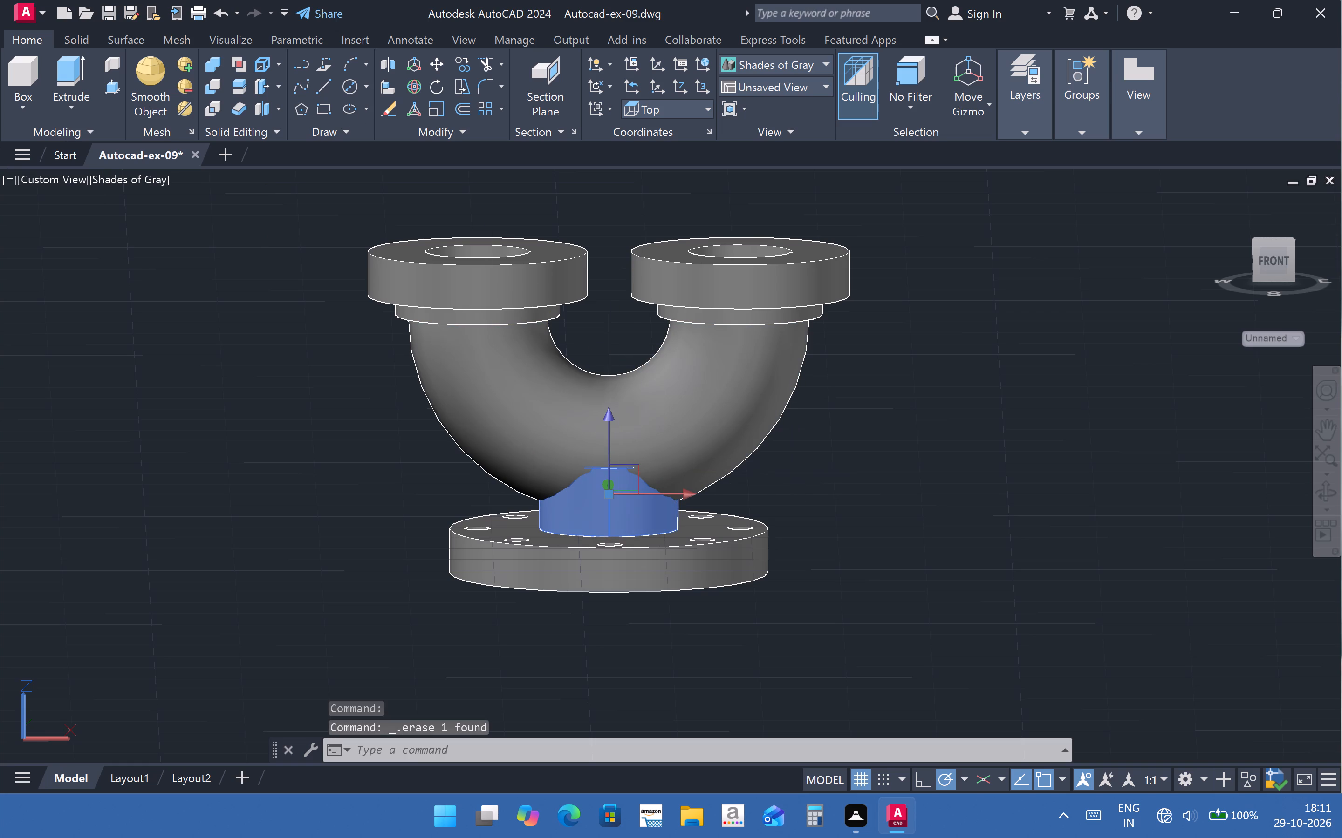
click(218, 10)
Examine up close the junction where the neck meets the U-shaped pipe above the base flange.
click(619, 471)
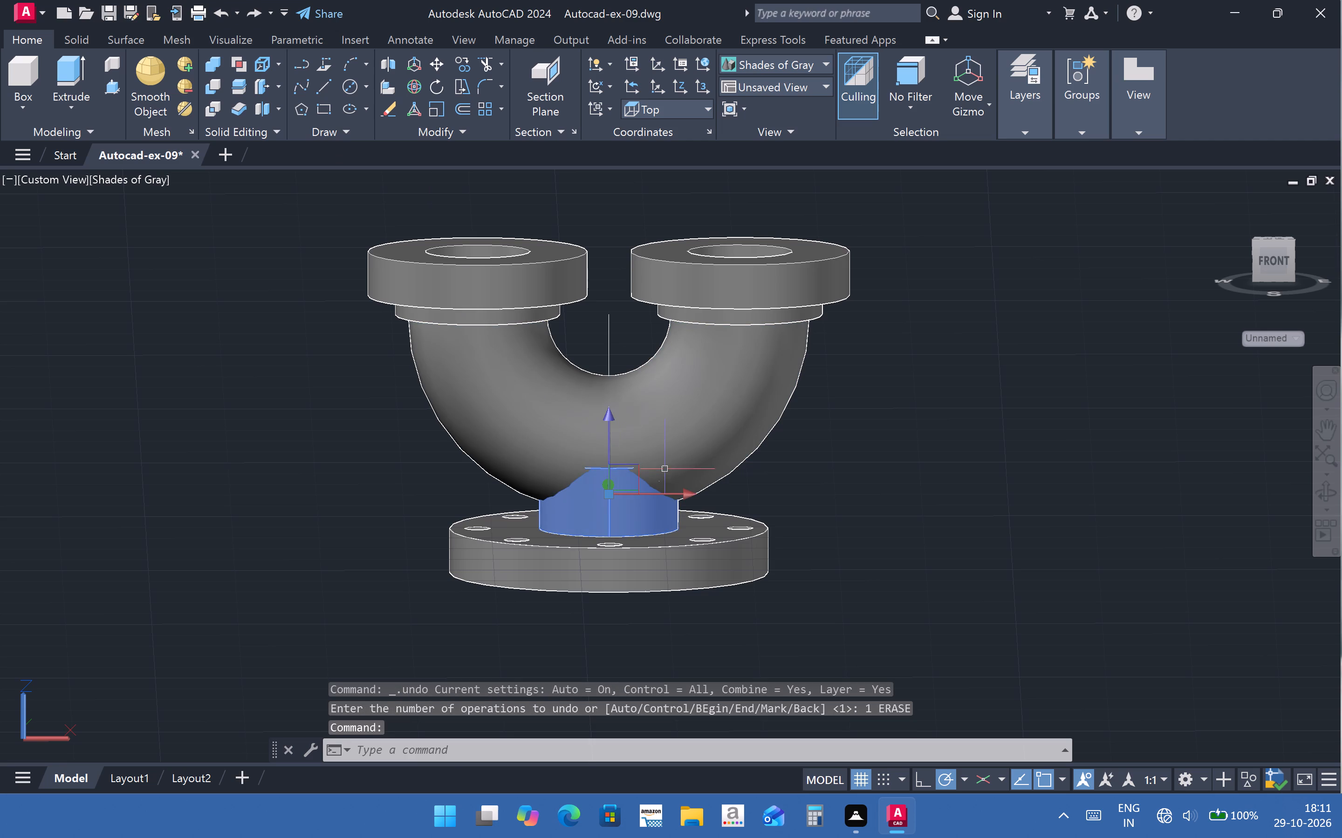
scroll(774, 503, up, 2)
key(Escape)
key(Escape)
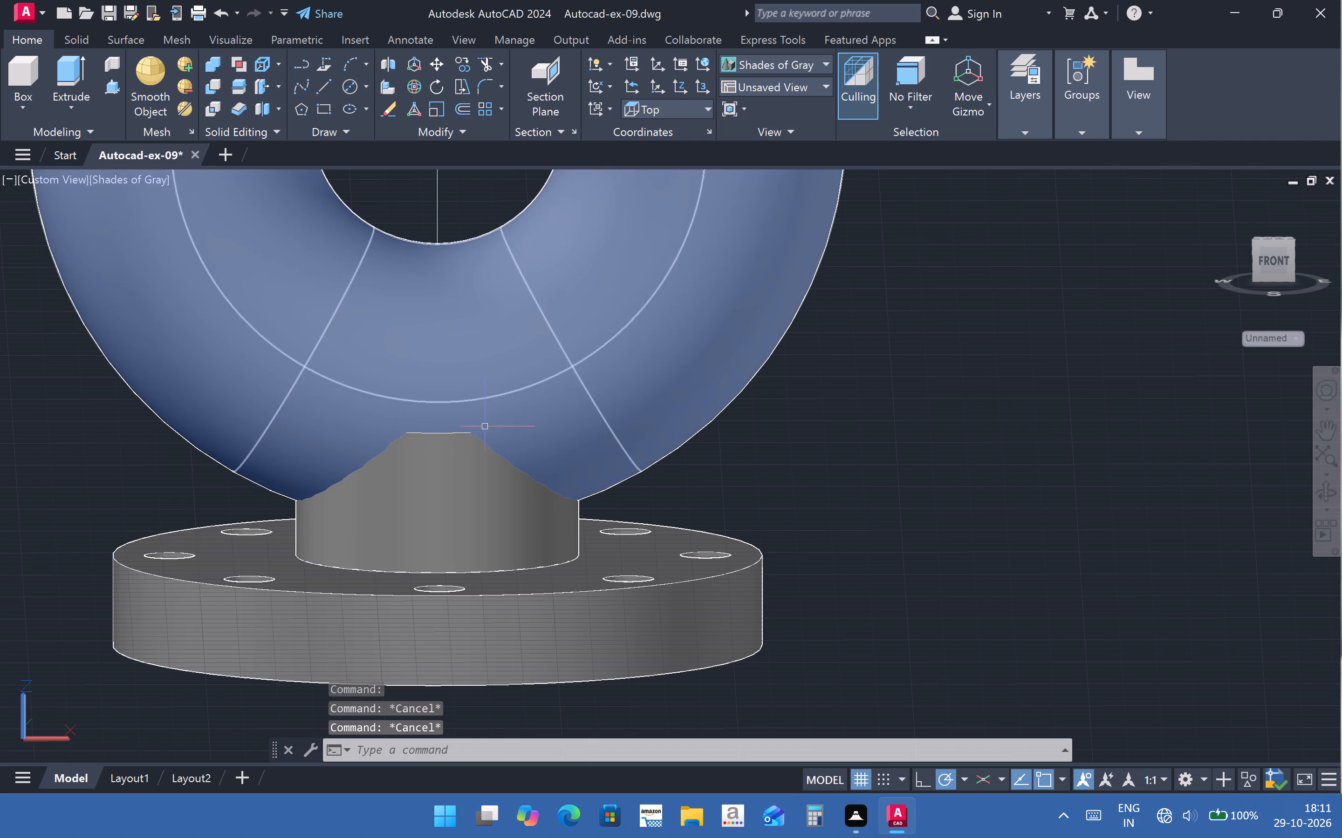
scroll(482, 426, up, 4)
scroll(514, 403, down, 2)
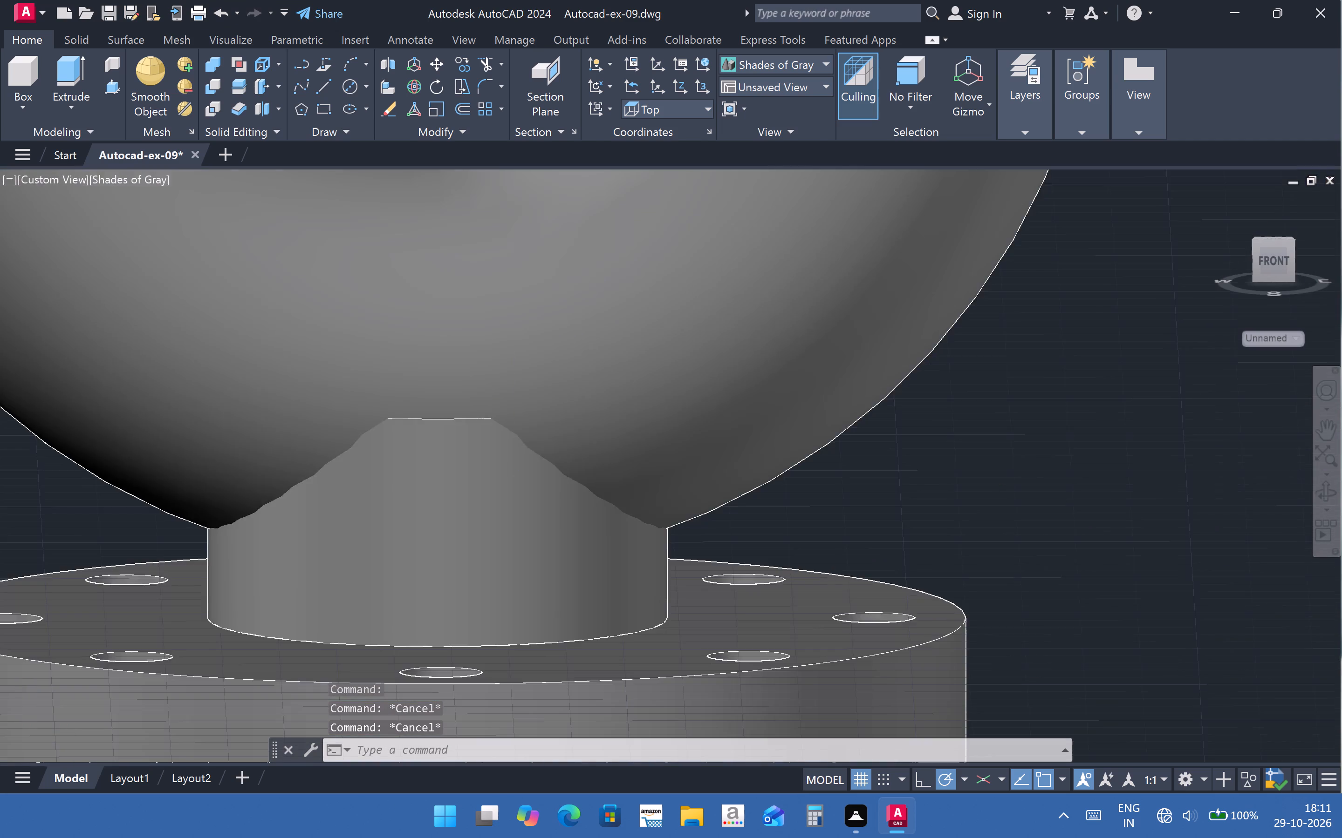
scroll(514, 403, down, 3)
middle_drag(527, 507, 518, 459)
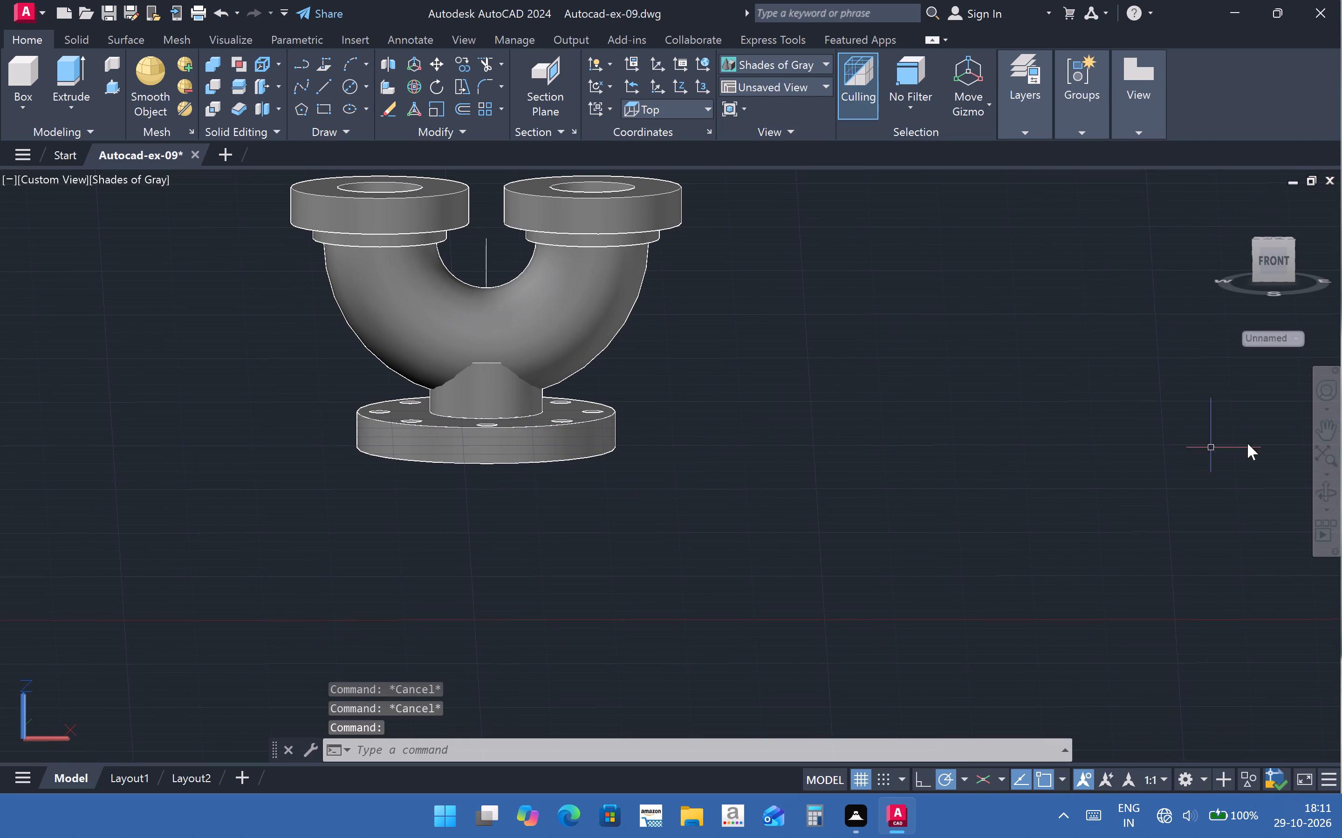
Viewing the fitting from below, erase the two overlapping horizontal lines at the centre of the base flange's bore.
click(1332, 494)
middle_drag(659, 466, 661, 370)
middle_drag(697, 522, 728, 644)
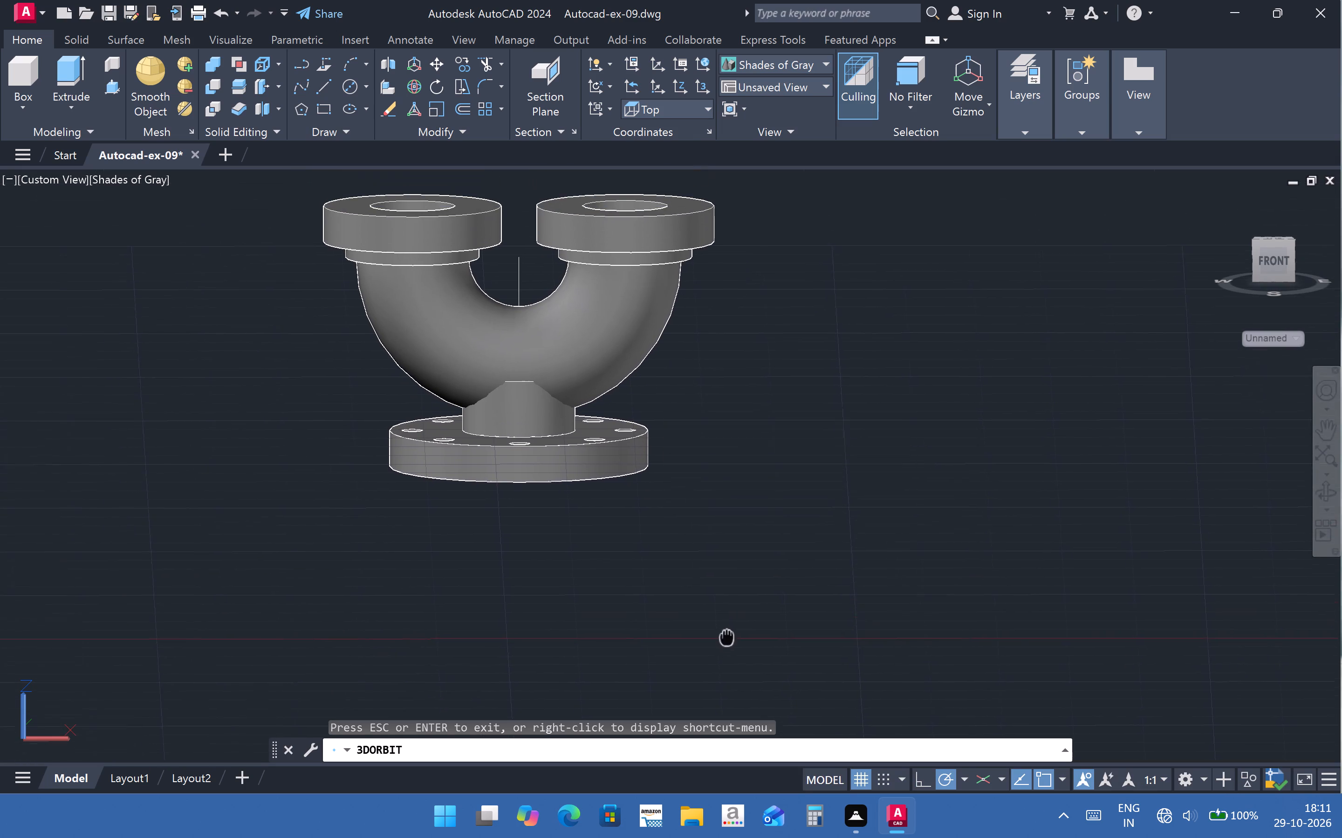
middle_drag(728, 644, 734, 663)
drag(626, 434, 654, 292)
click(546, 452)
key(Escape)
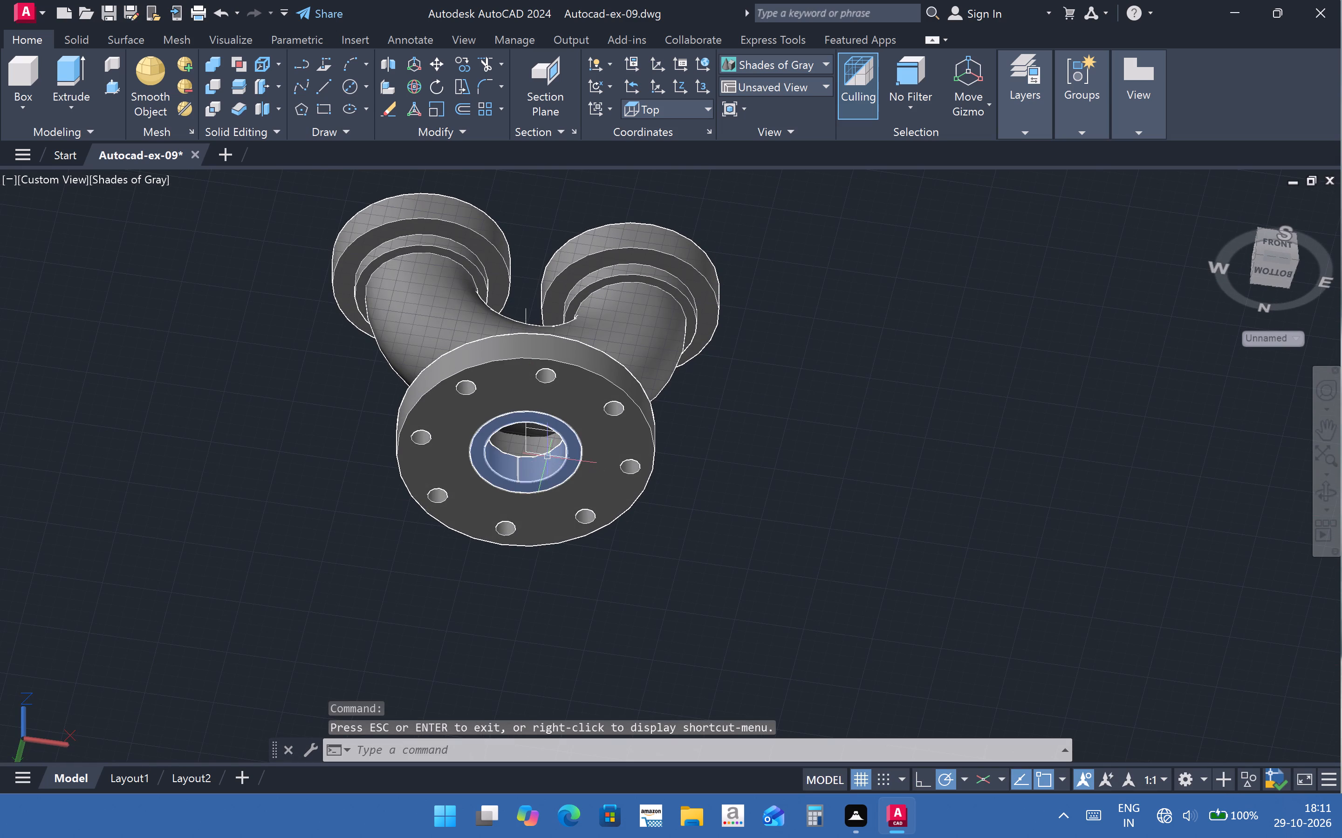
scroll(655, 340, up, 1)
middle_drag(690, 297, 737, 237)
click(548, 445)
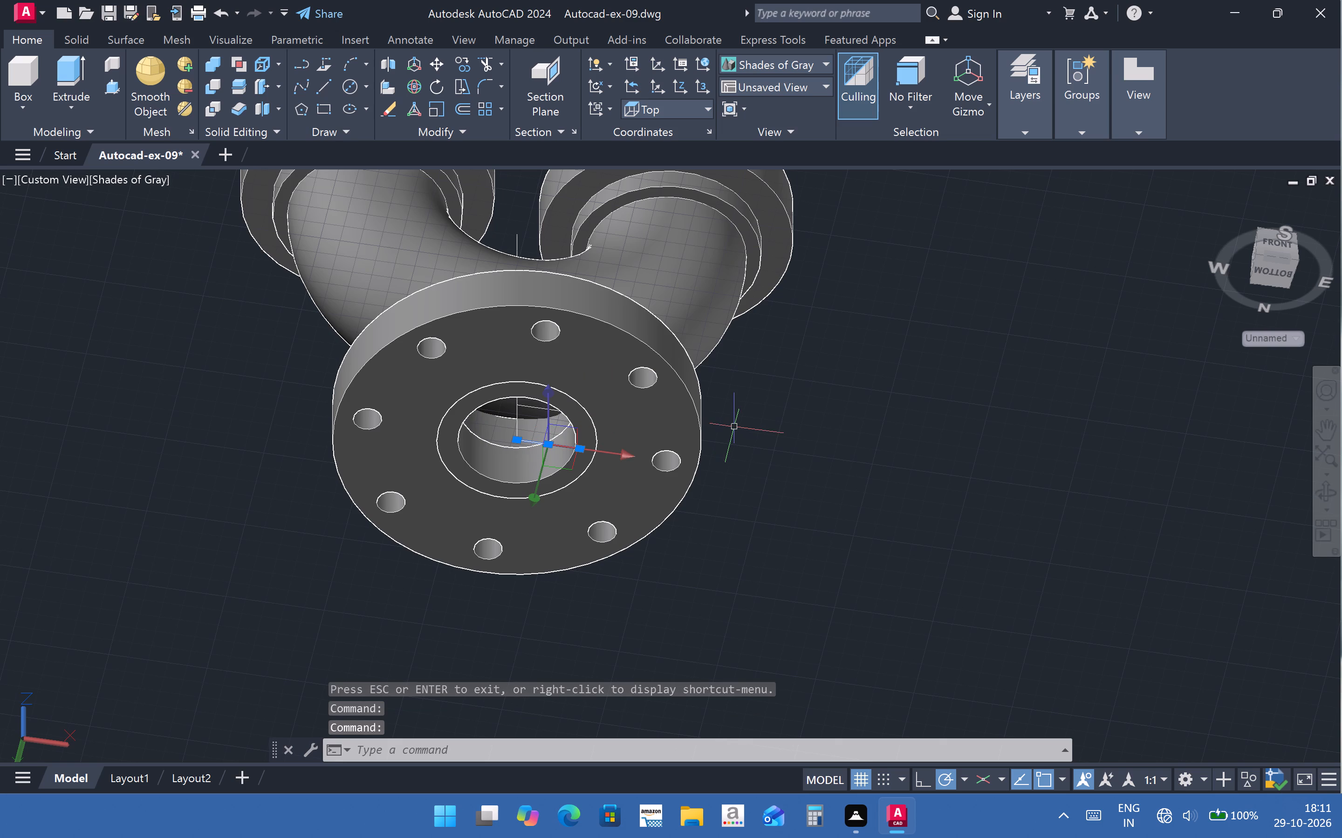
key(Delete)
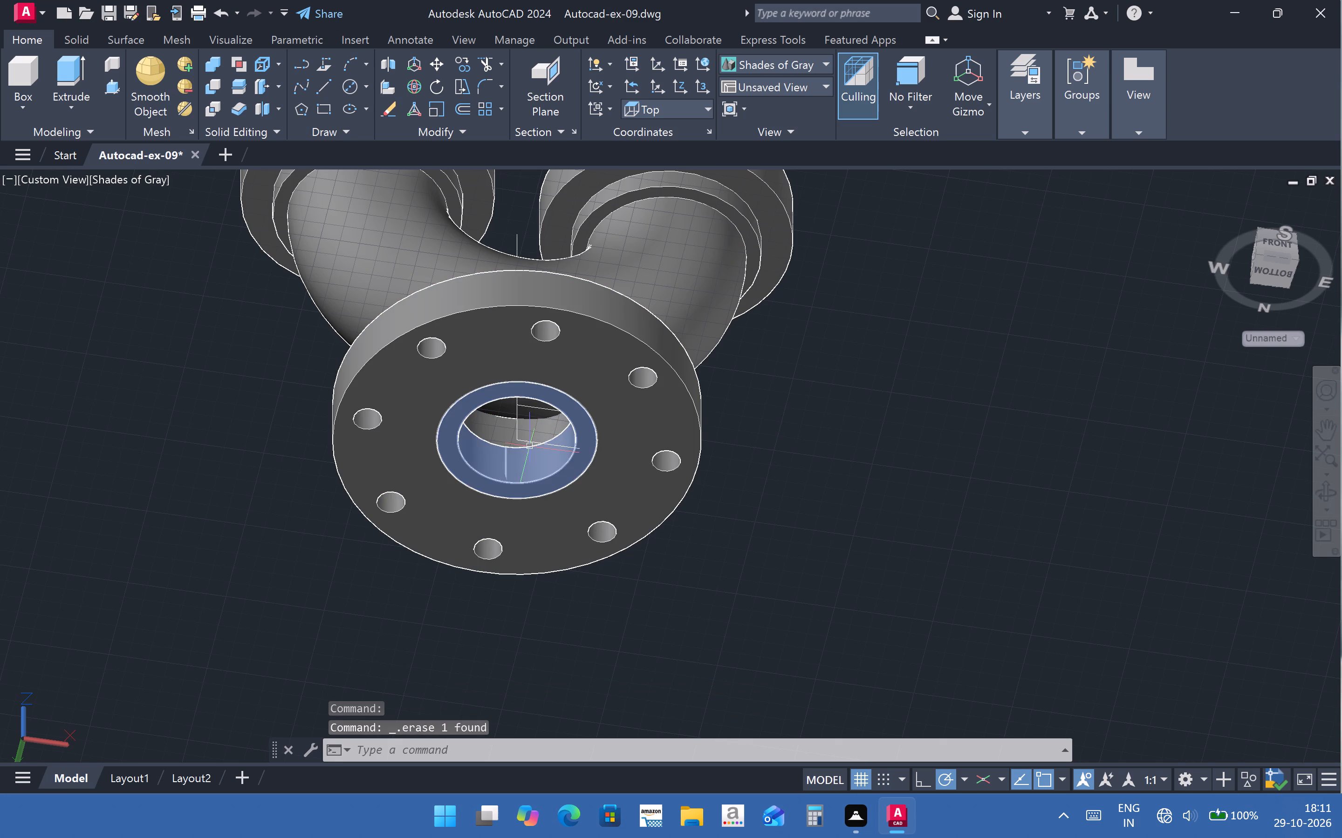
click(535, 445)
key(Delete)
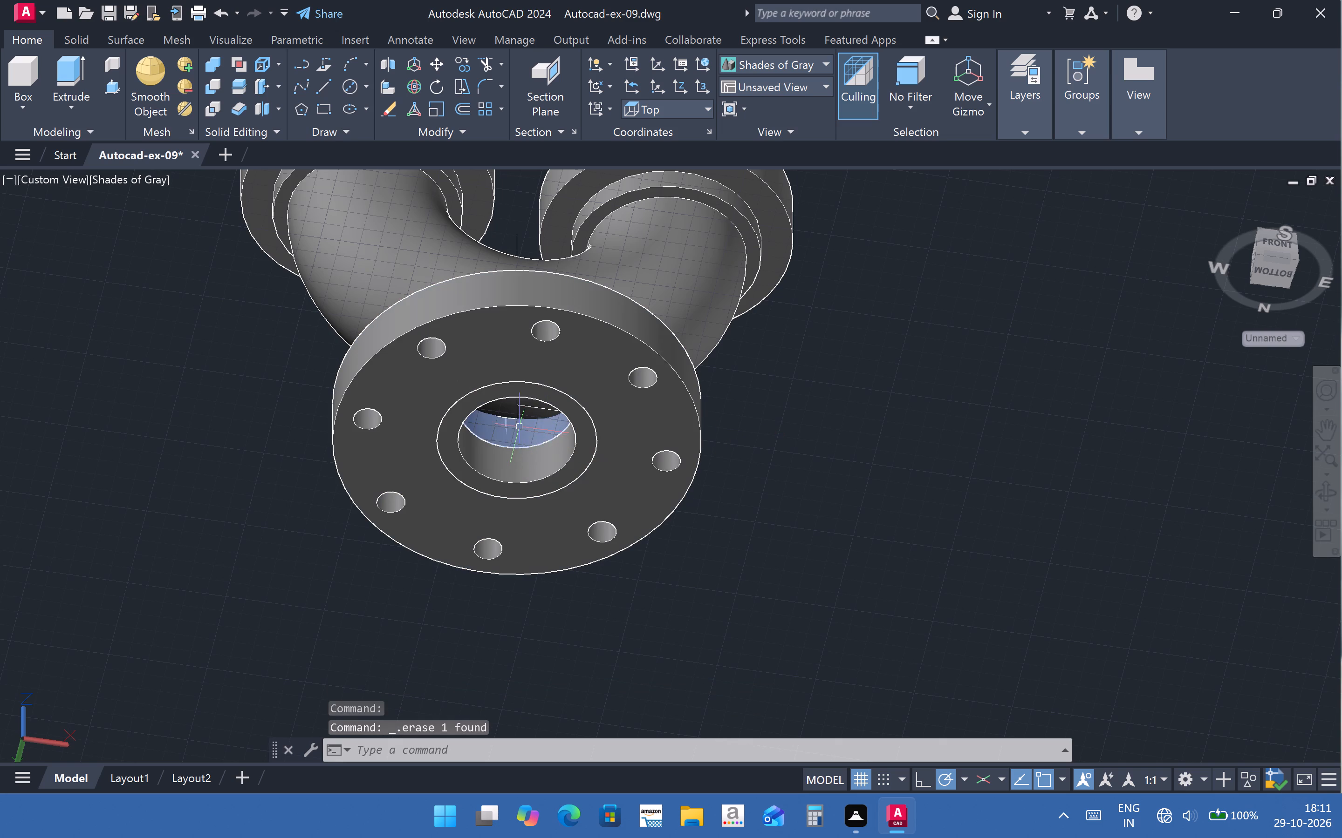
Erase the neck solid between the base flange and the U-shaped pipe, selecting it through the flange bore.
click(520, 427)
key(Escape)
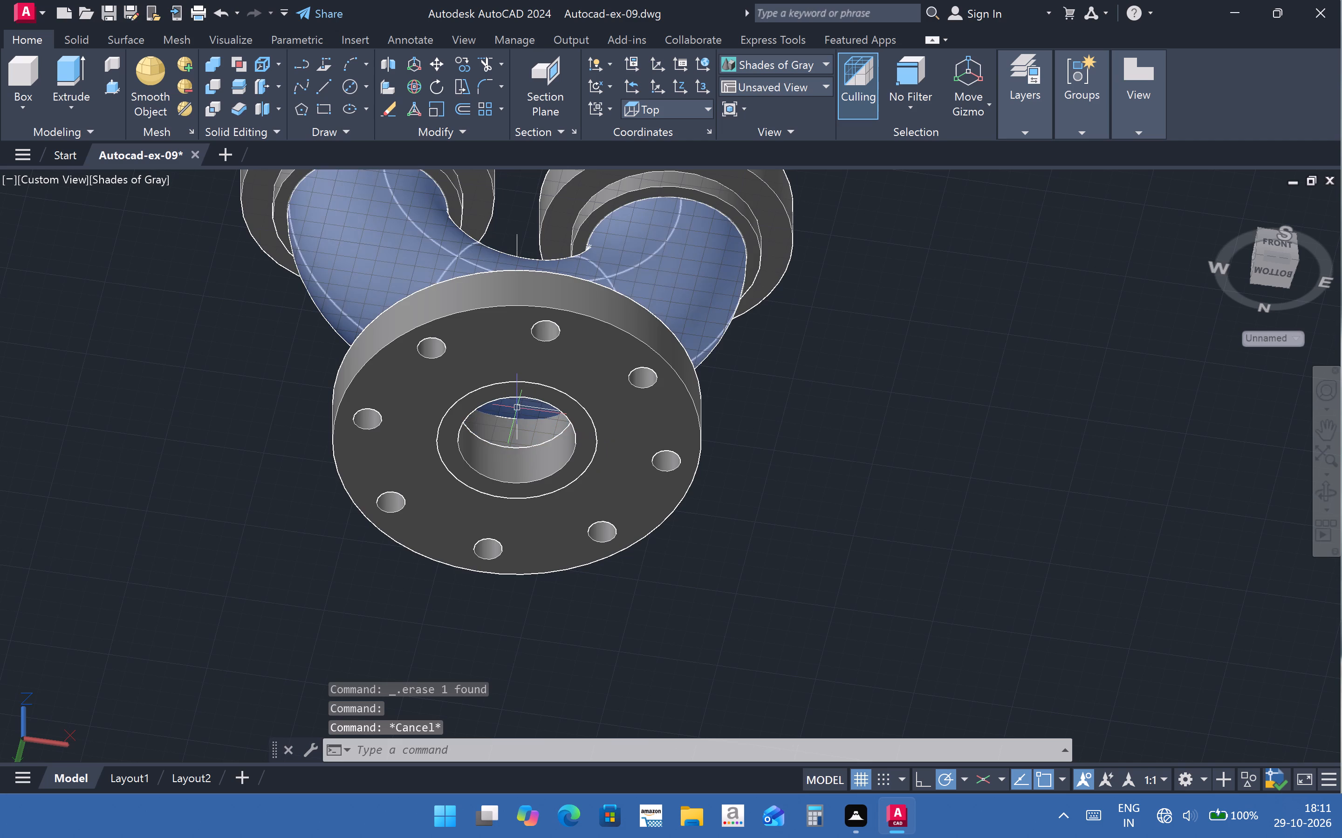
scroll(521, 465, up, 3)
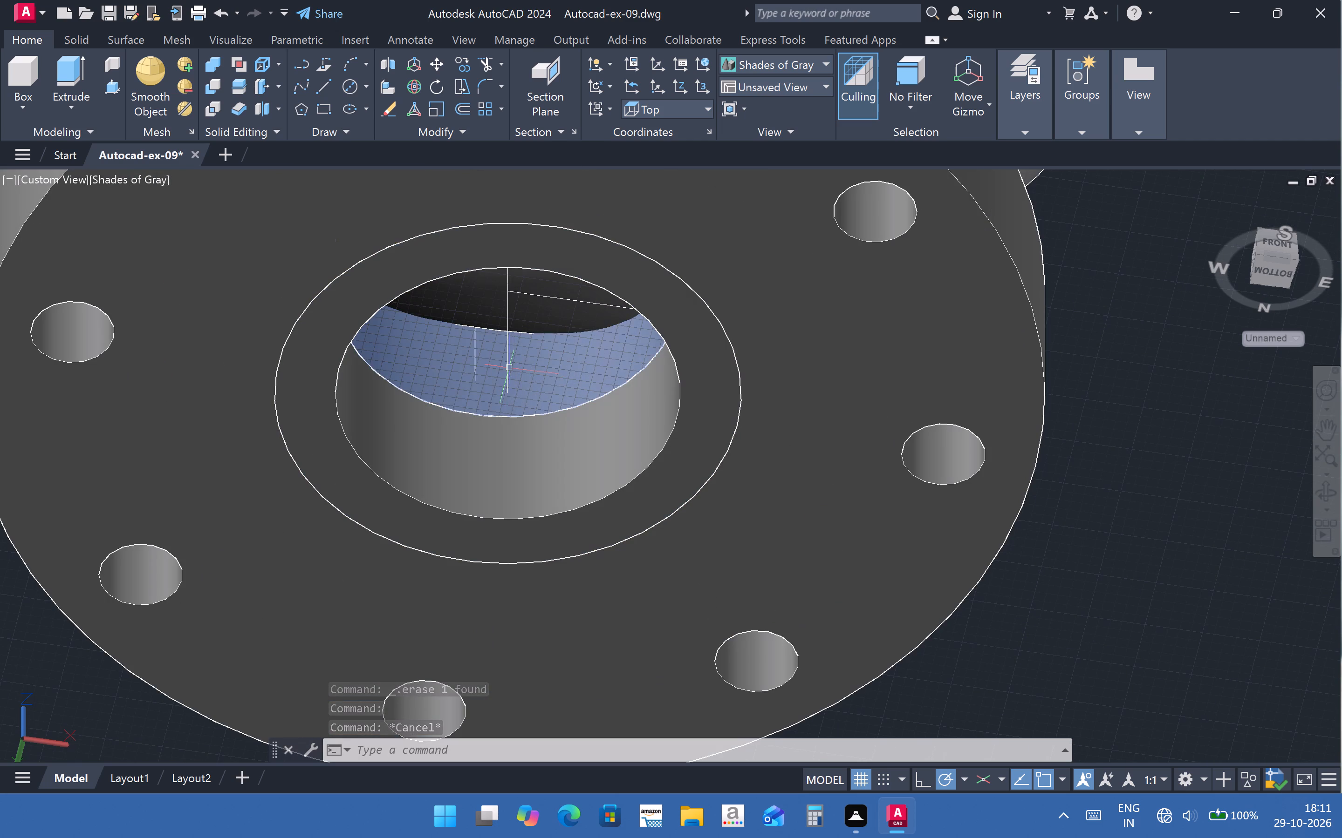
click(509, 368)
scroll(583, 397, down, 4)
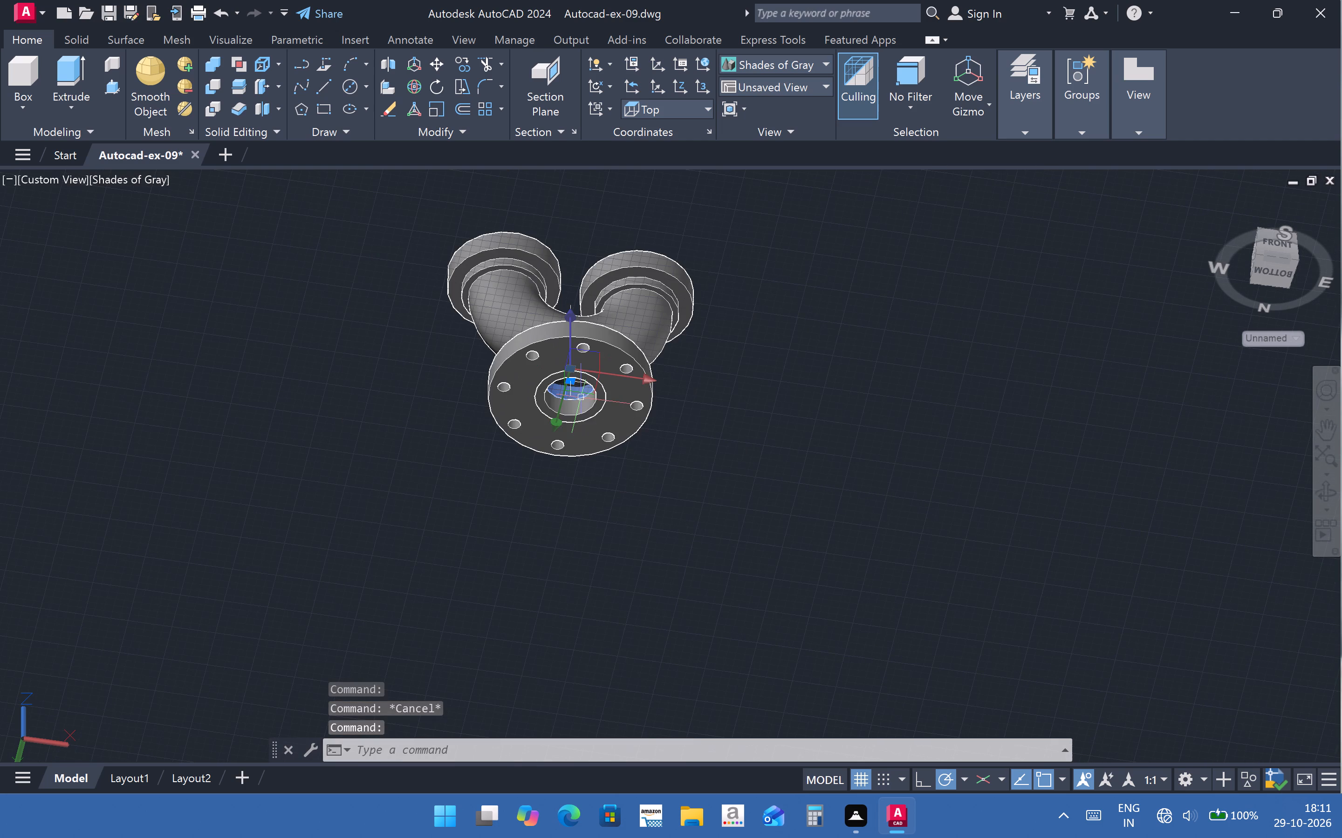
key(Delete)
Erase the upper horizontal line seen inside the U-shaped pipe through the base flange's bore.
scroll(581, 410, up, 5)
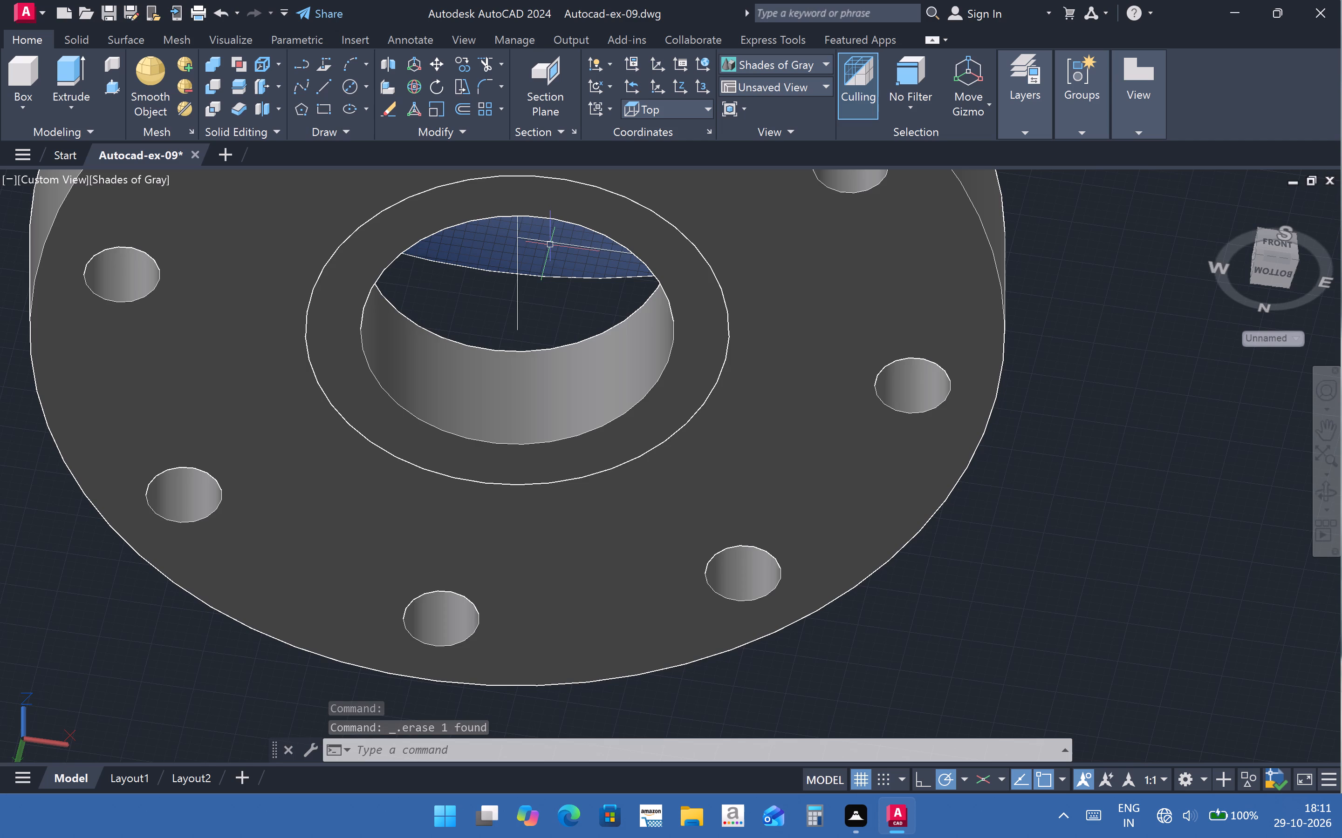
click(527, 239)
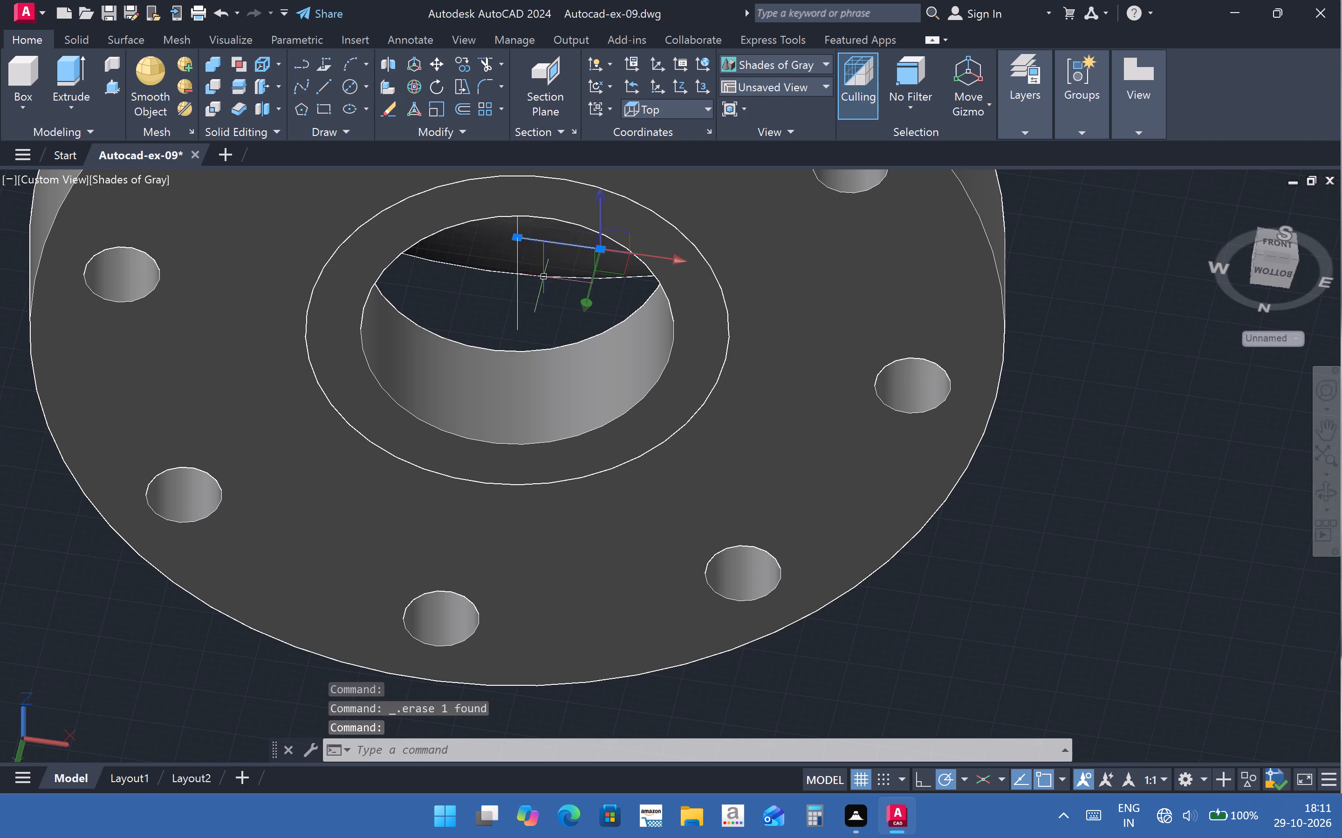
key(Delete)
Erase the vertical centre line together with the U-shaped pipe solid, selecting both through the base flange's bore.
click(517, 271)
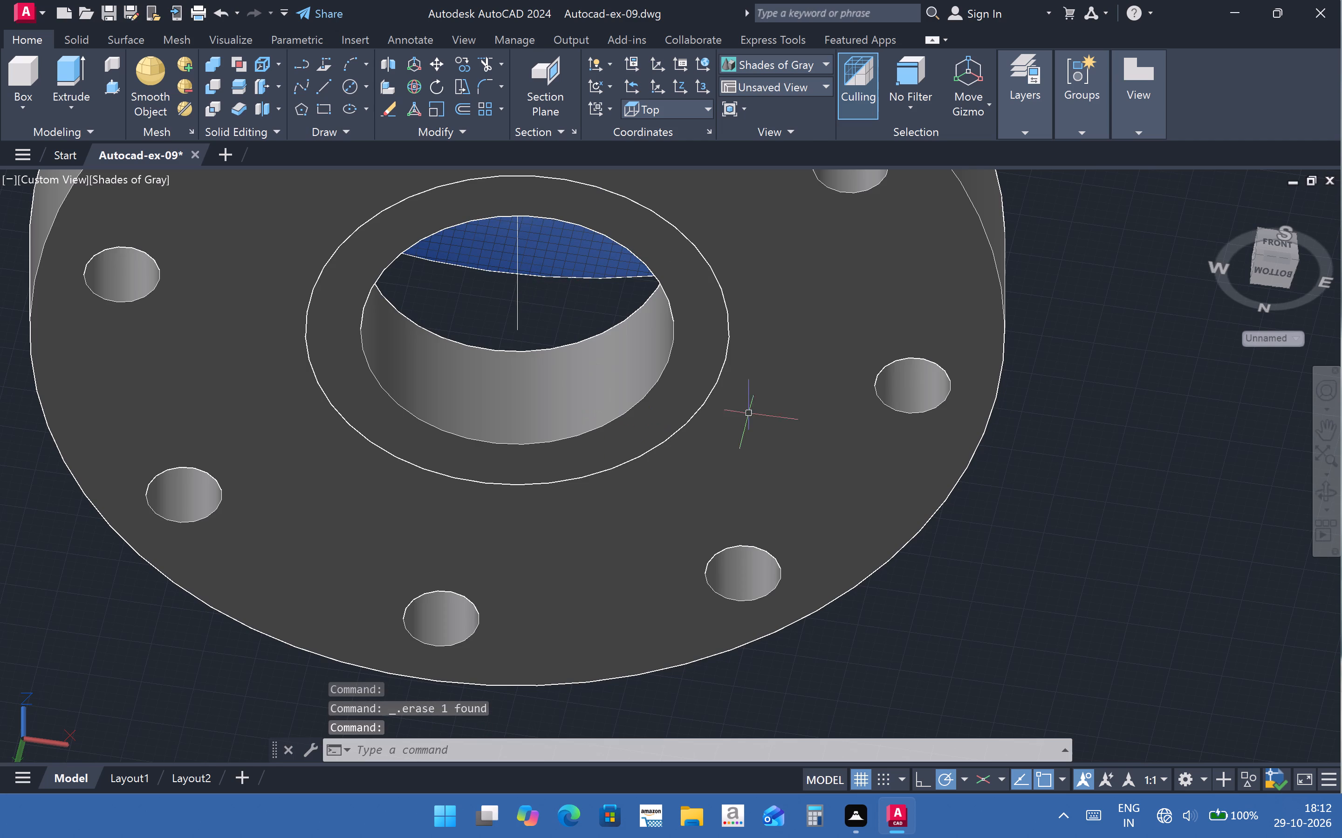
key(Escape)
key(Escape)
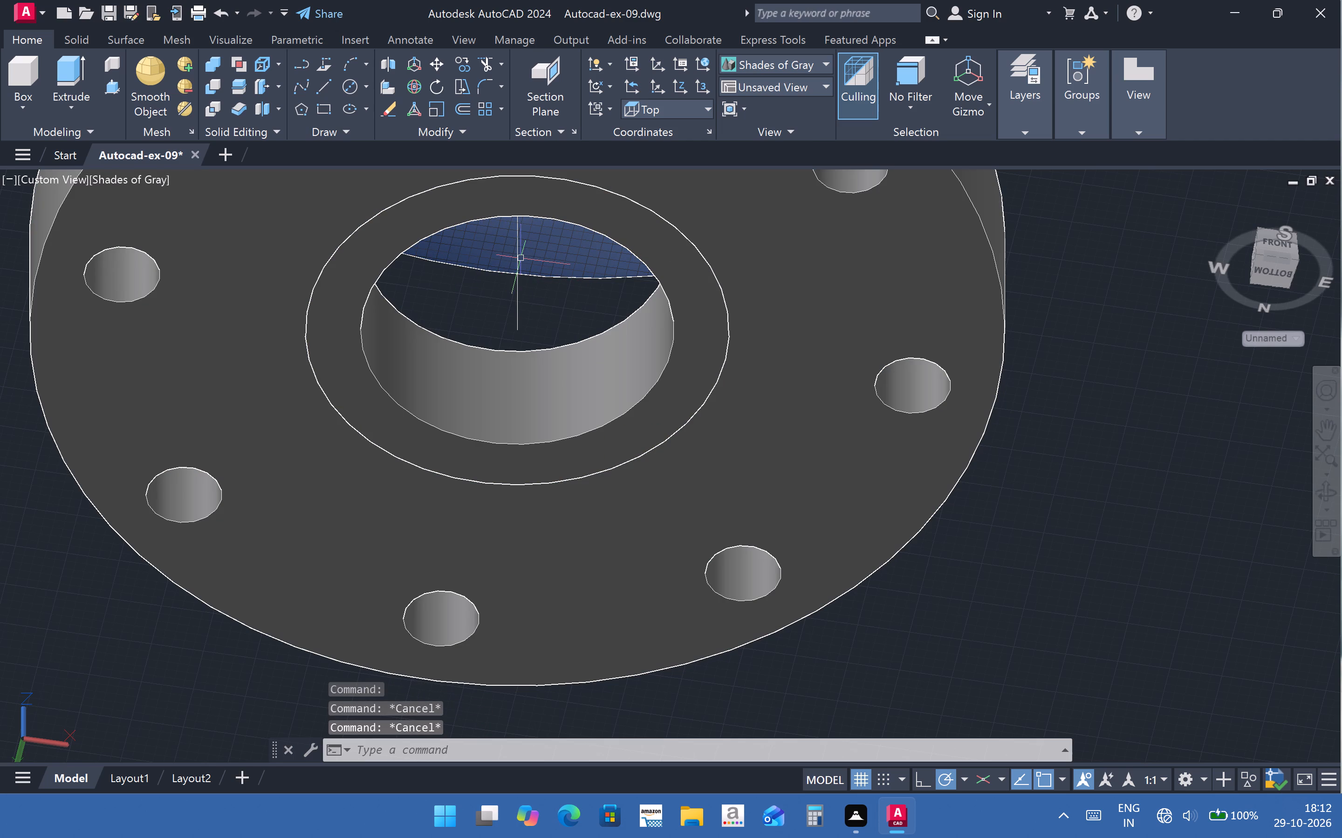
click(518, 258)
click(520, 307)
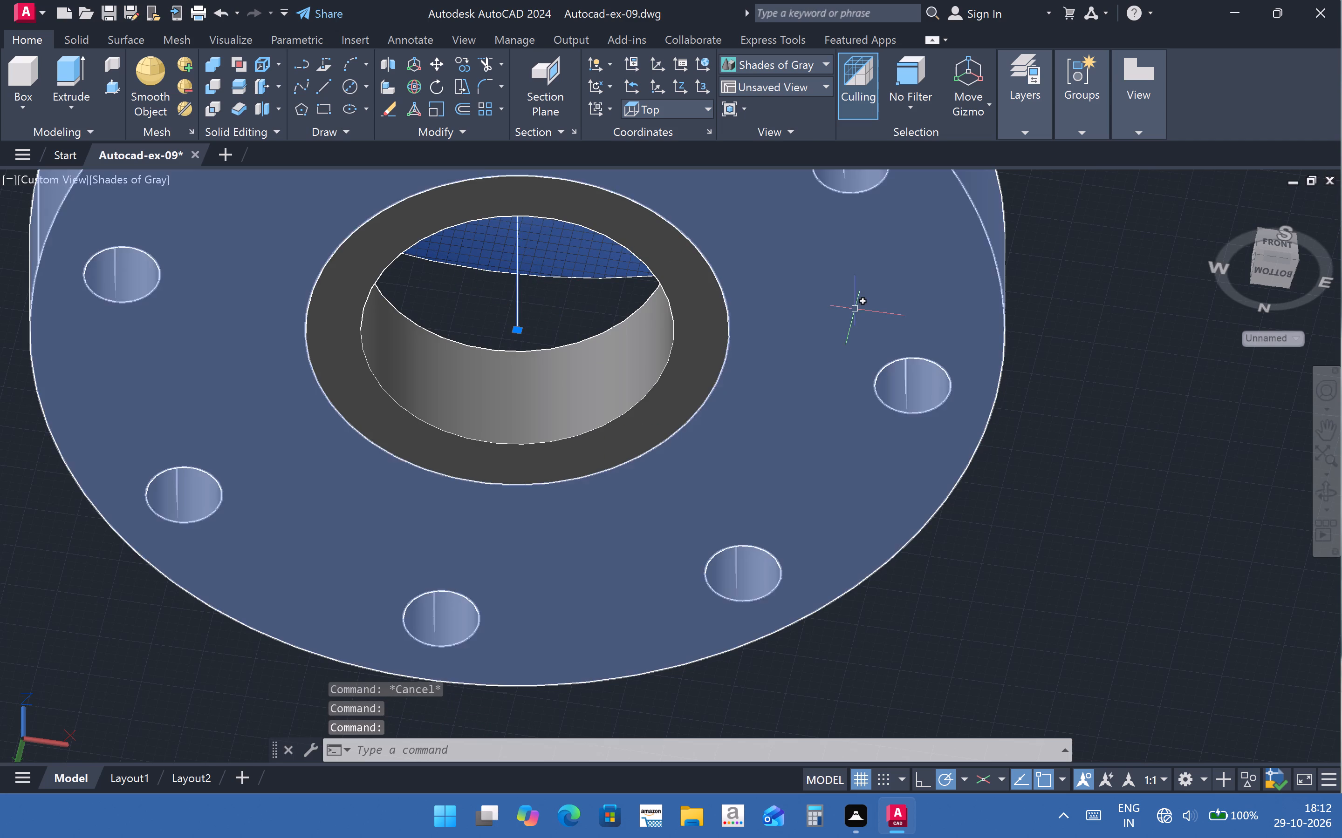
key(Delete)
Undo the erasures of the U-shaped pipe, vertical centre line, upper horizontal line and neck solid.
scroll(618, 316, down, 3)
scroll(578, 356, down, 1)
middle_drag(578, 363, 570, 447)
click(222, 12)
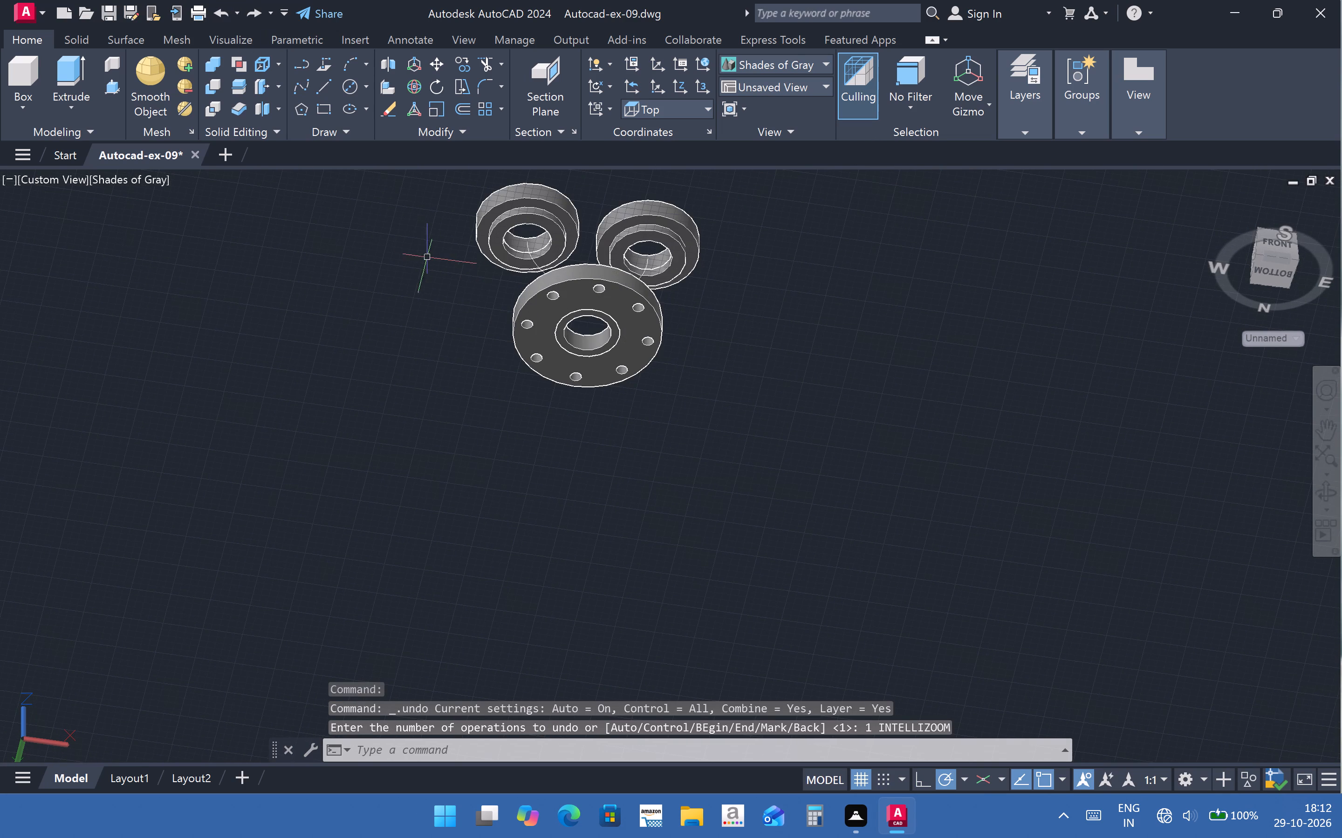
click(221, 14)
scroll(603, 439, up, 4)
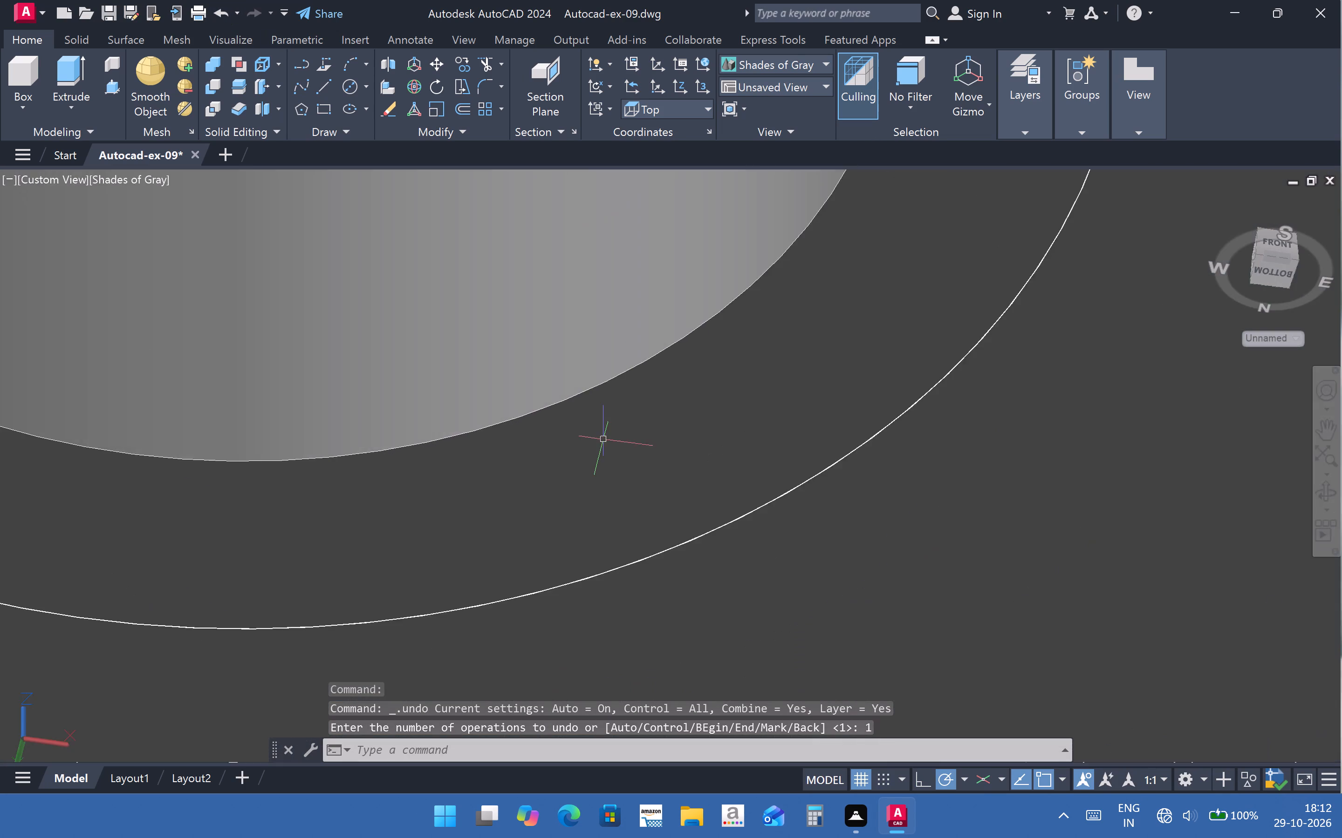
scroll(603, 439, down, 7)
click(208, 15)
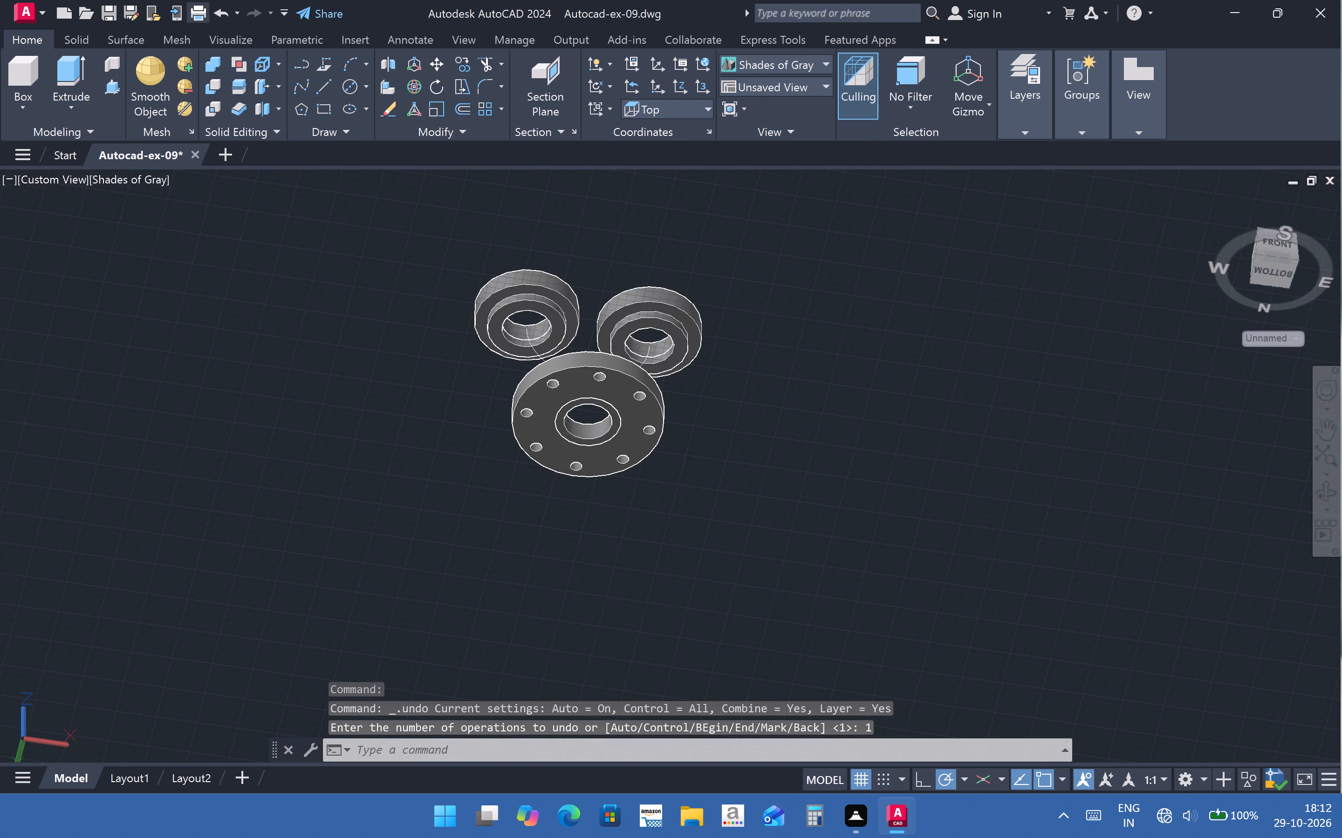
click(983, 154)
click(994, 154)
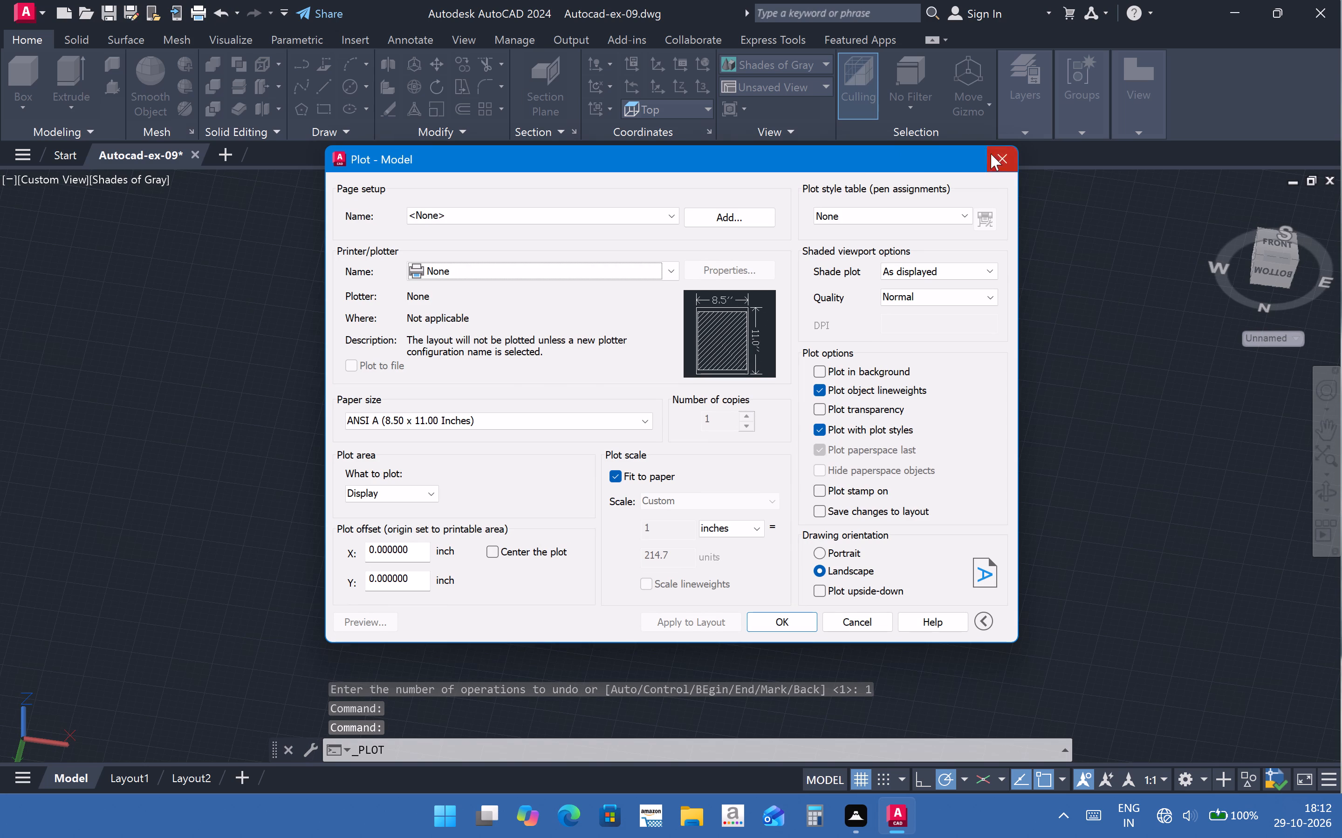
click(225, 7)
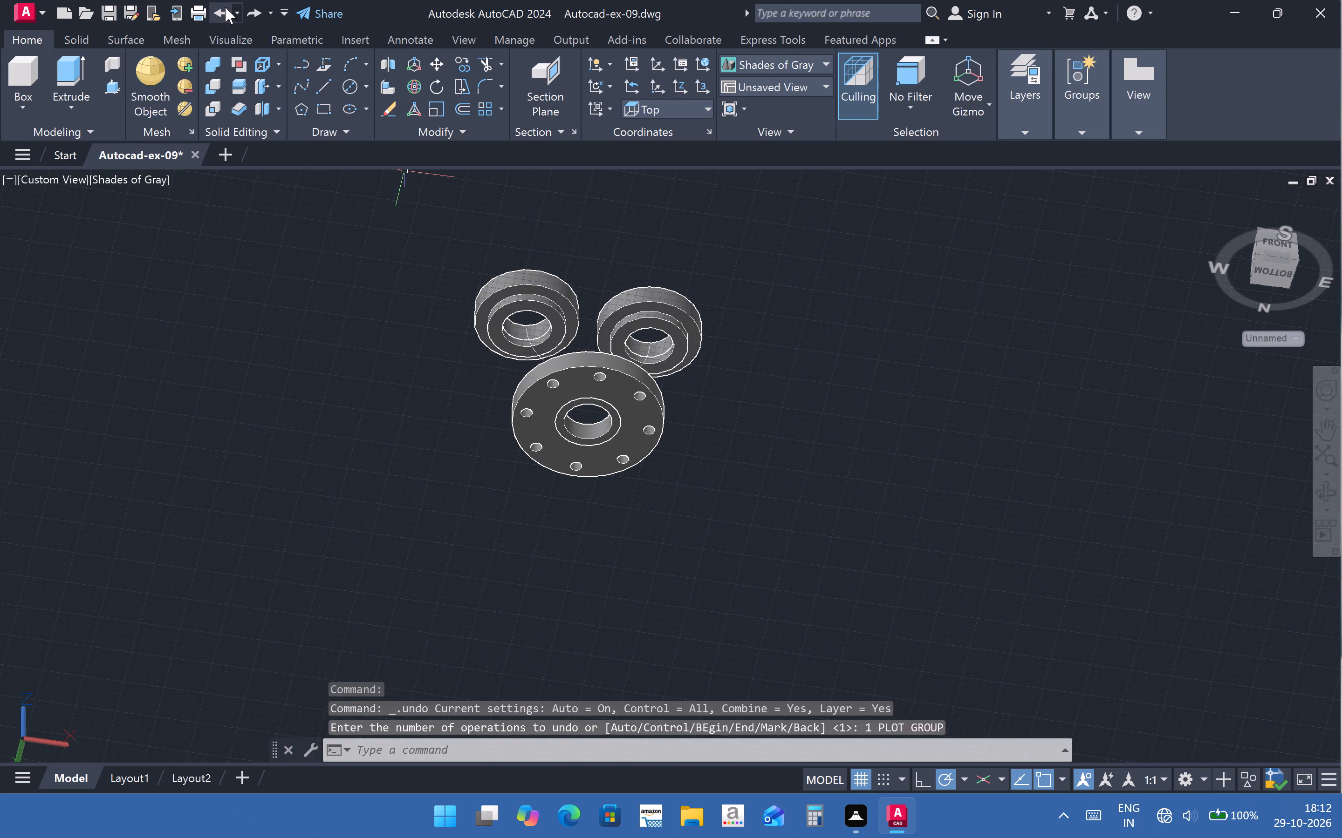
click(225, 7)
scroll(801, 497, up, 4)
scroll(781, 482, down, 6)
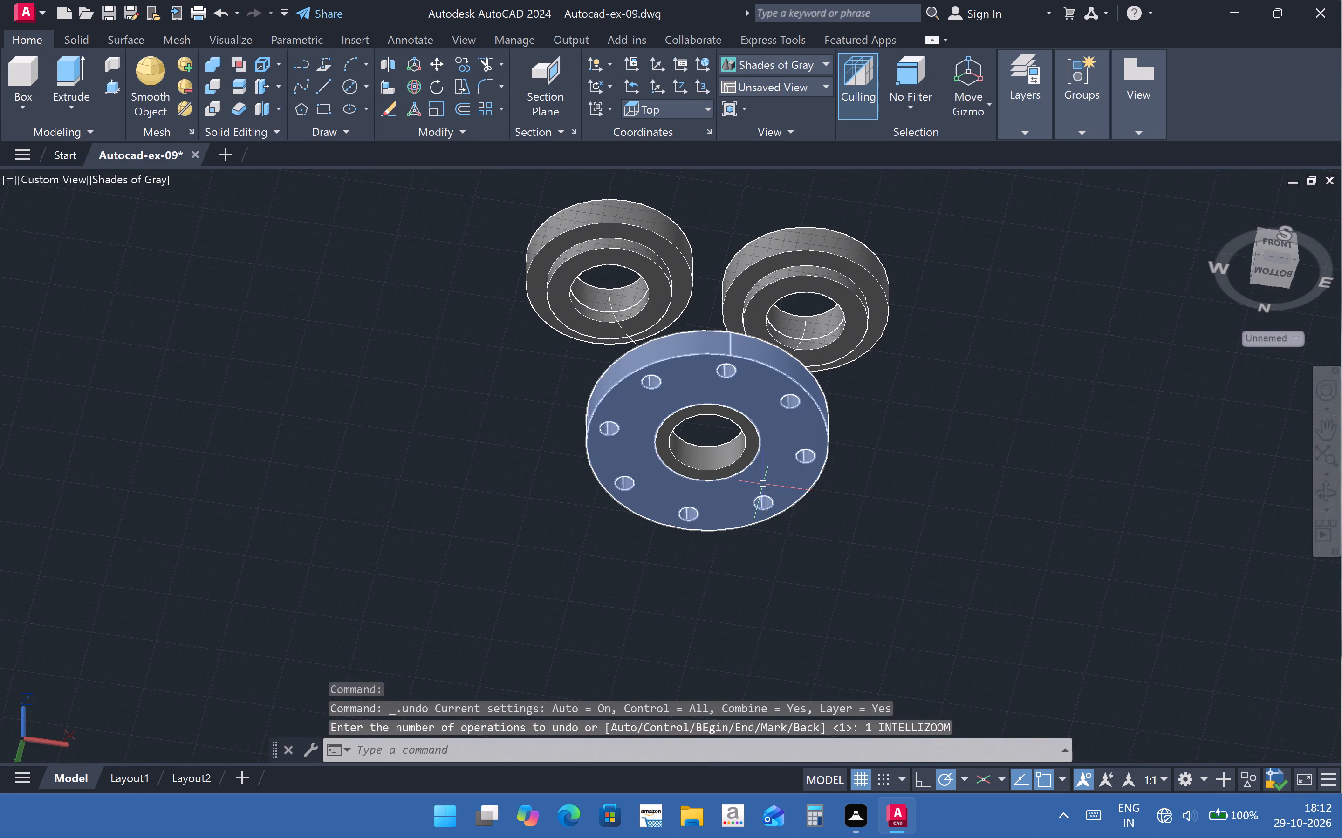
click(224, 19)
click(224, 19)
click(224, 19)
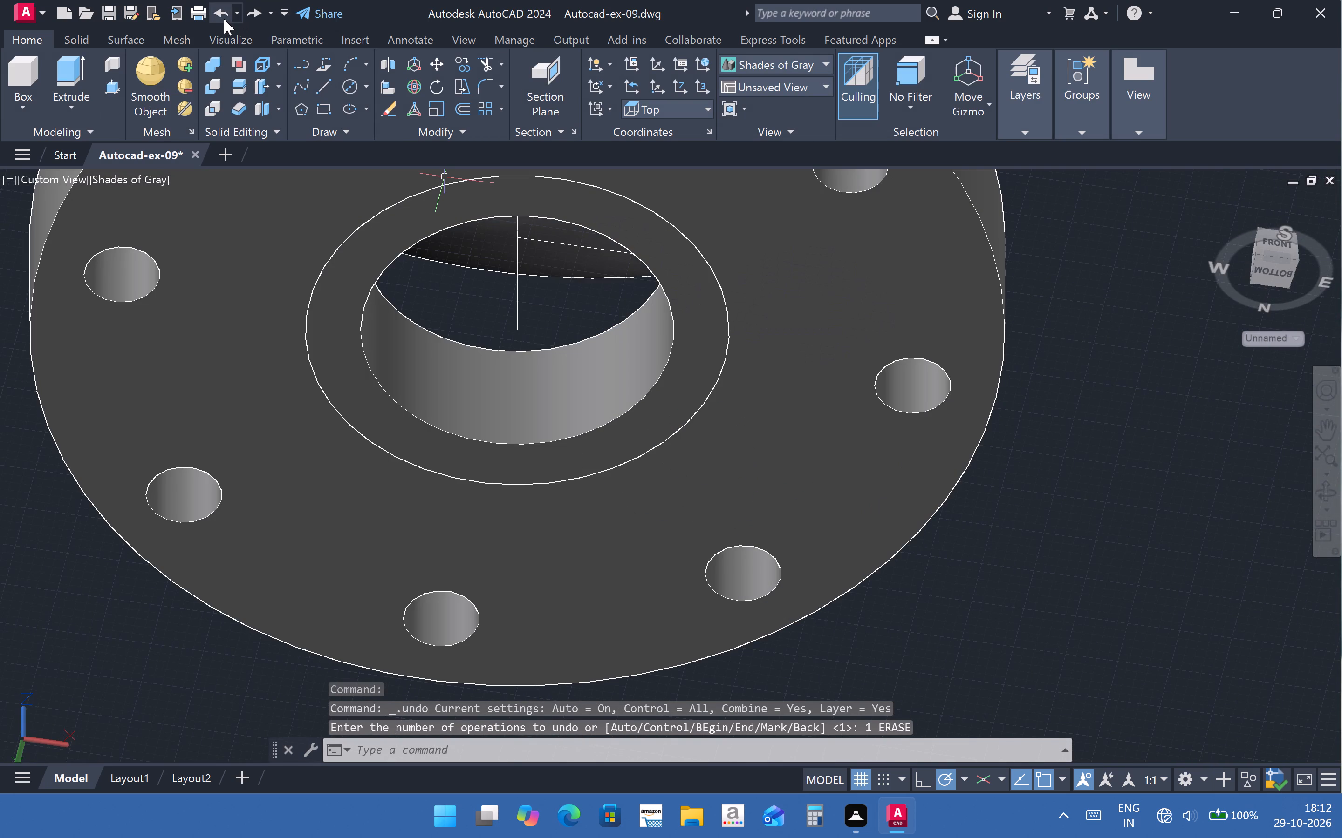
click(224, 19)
Examine the fitting's bore from below, and orbit to a raised front view to inspect the pipe and neck.
middle_drag(644, 469, 640, 514)
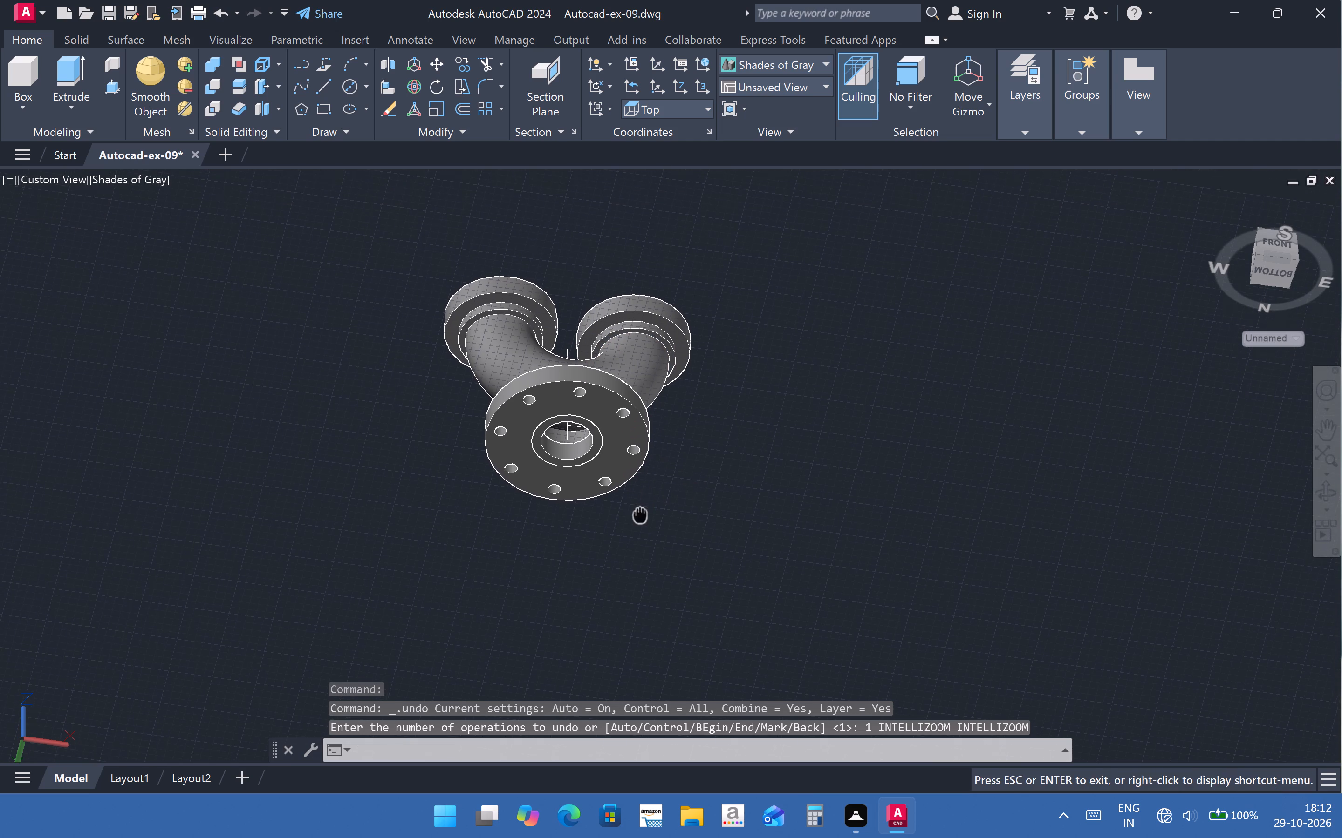
middle_drag(640, 514, 640, 516)
scroll(561, 416, up, 6)
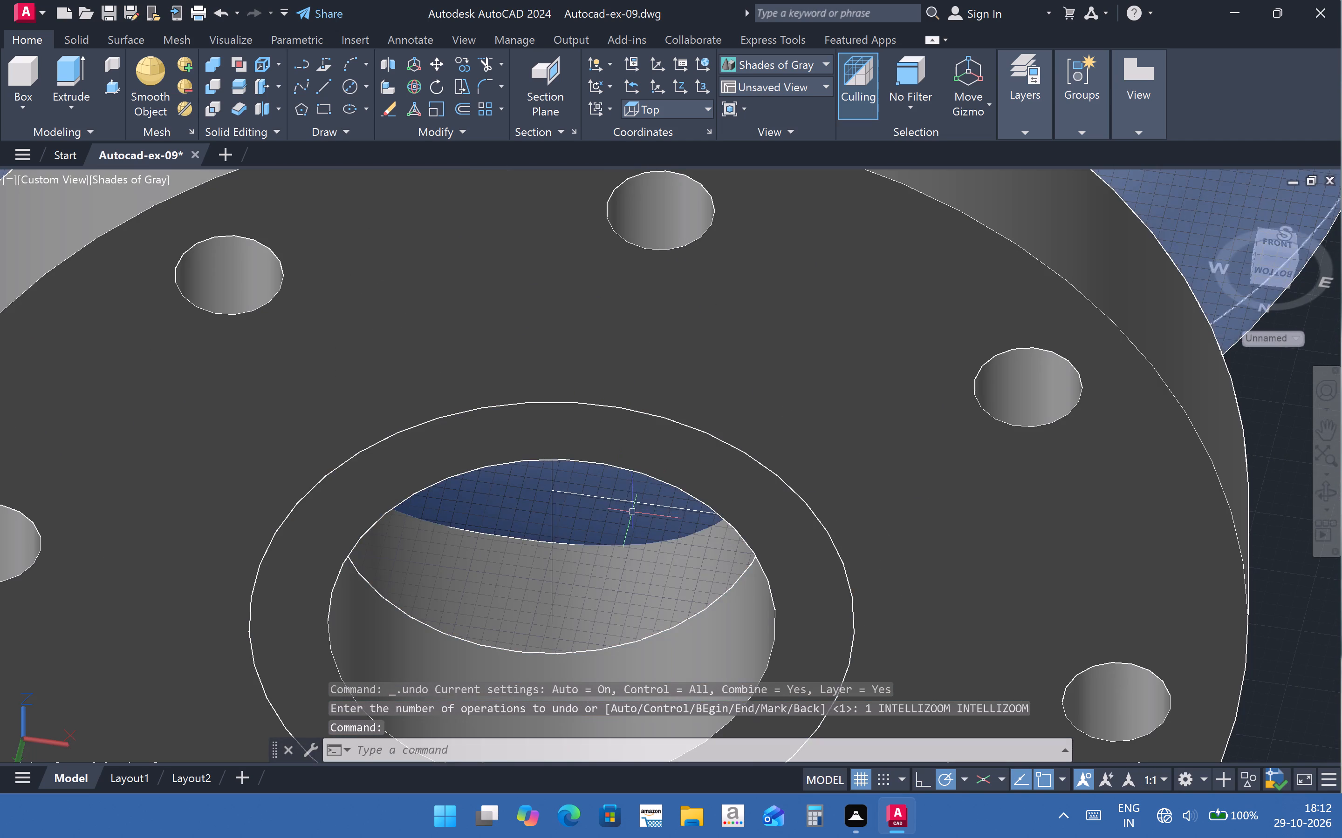
scroll(632, 512, down, 5)
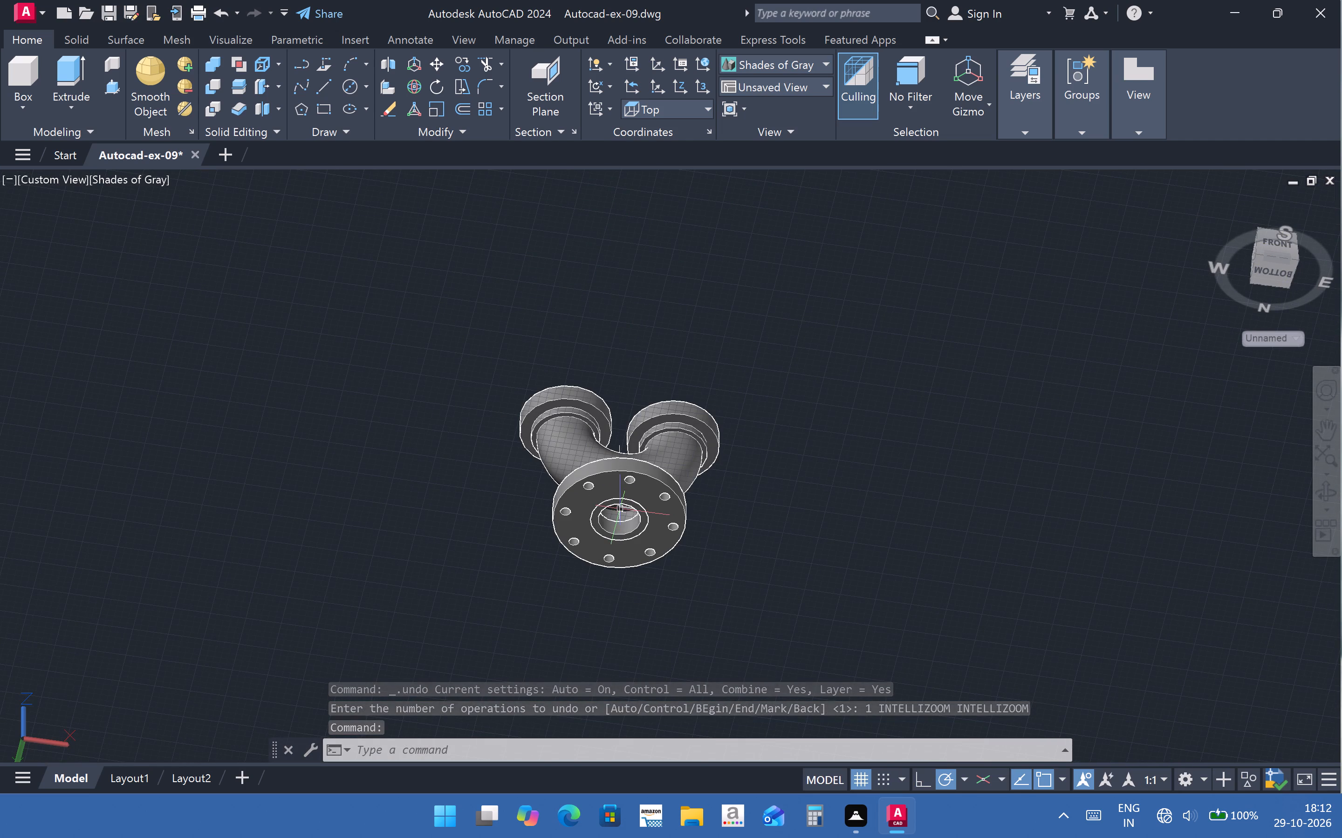
click(1315, 492)
middle_drag(636, 485, 627, 577)
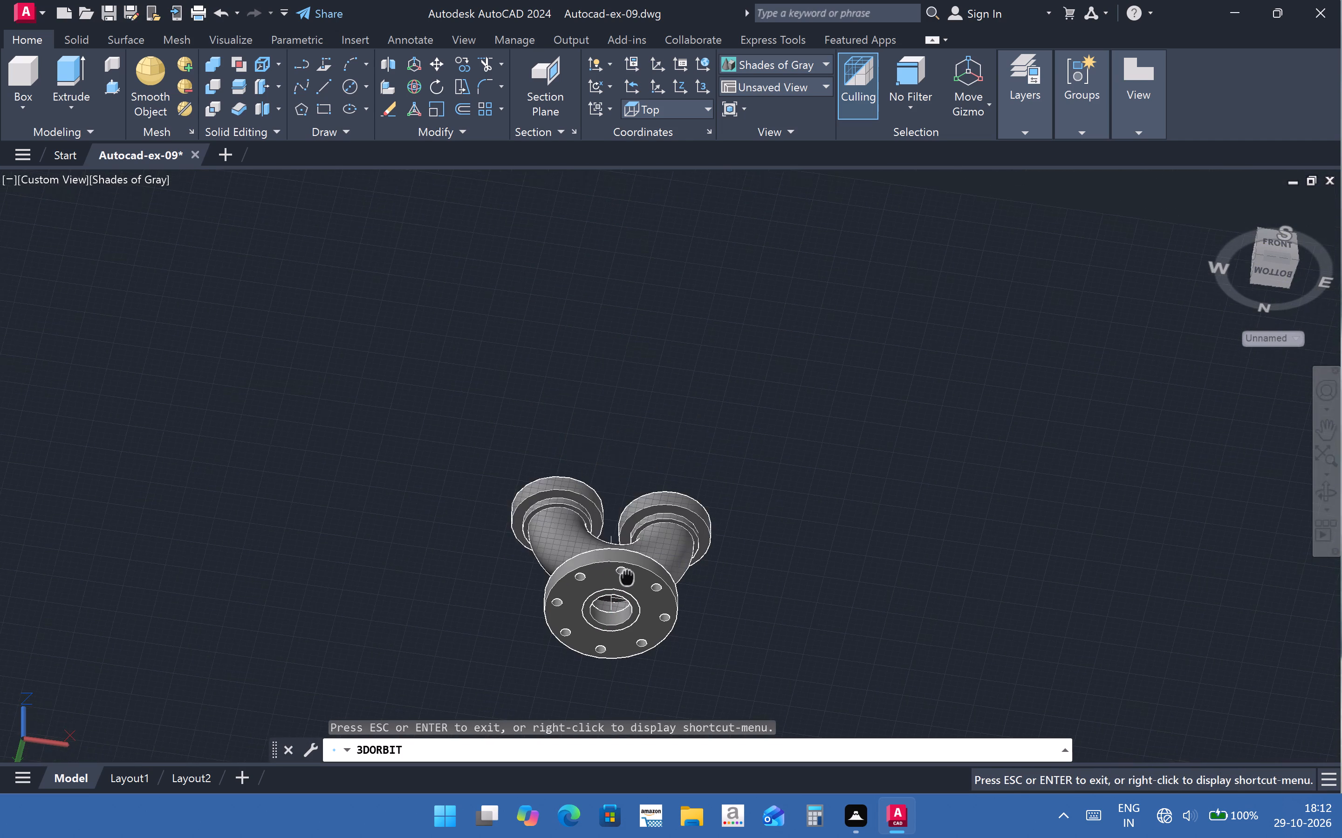
middle_drag(627, 577, 647, 440)
drag(647, 442, 663, 577)
scroll(668, 435, down, 2)
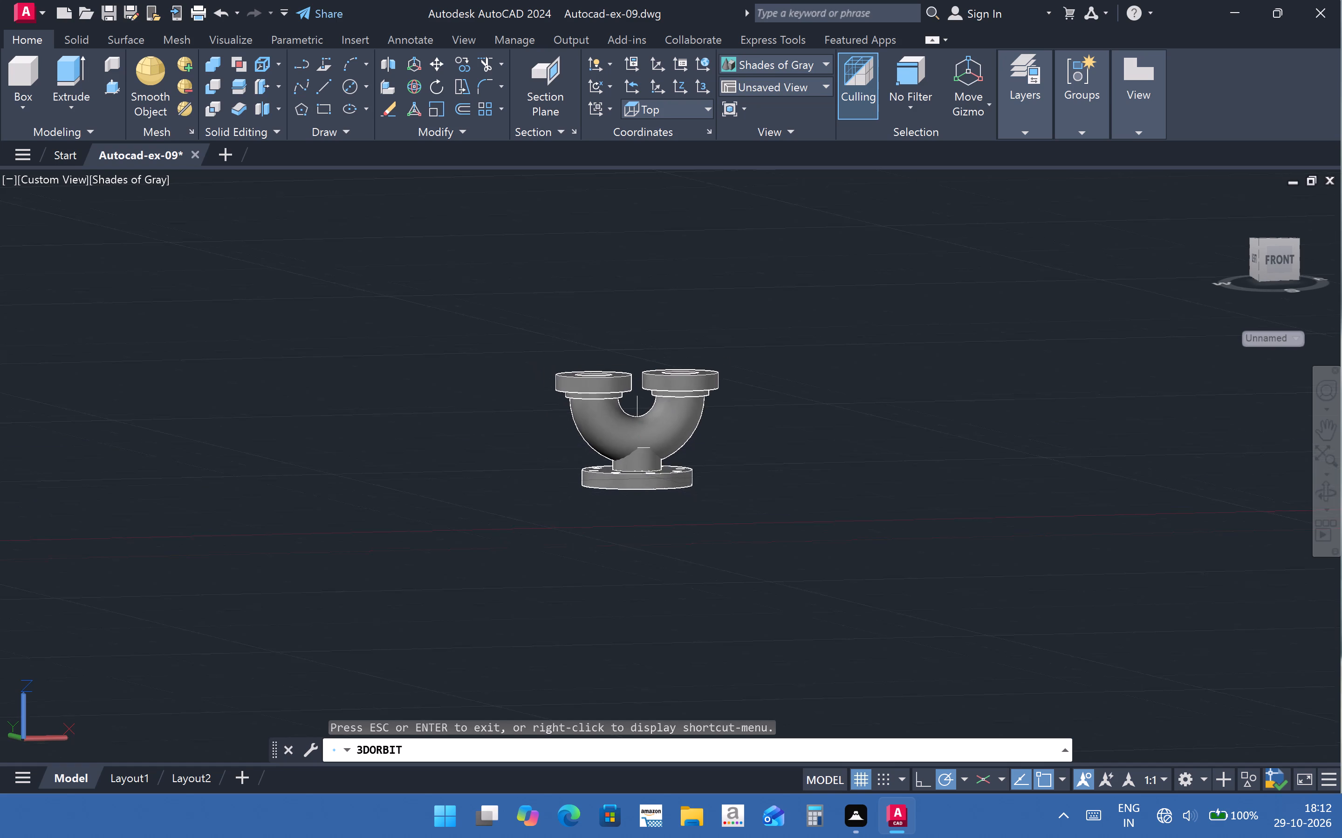
scroll(668, 435, up, 8)
middle_drag(640, 433, 578, 534)
drag(613, 521, 600, 606)
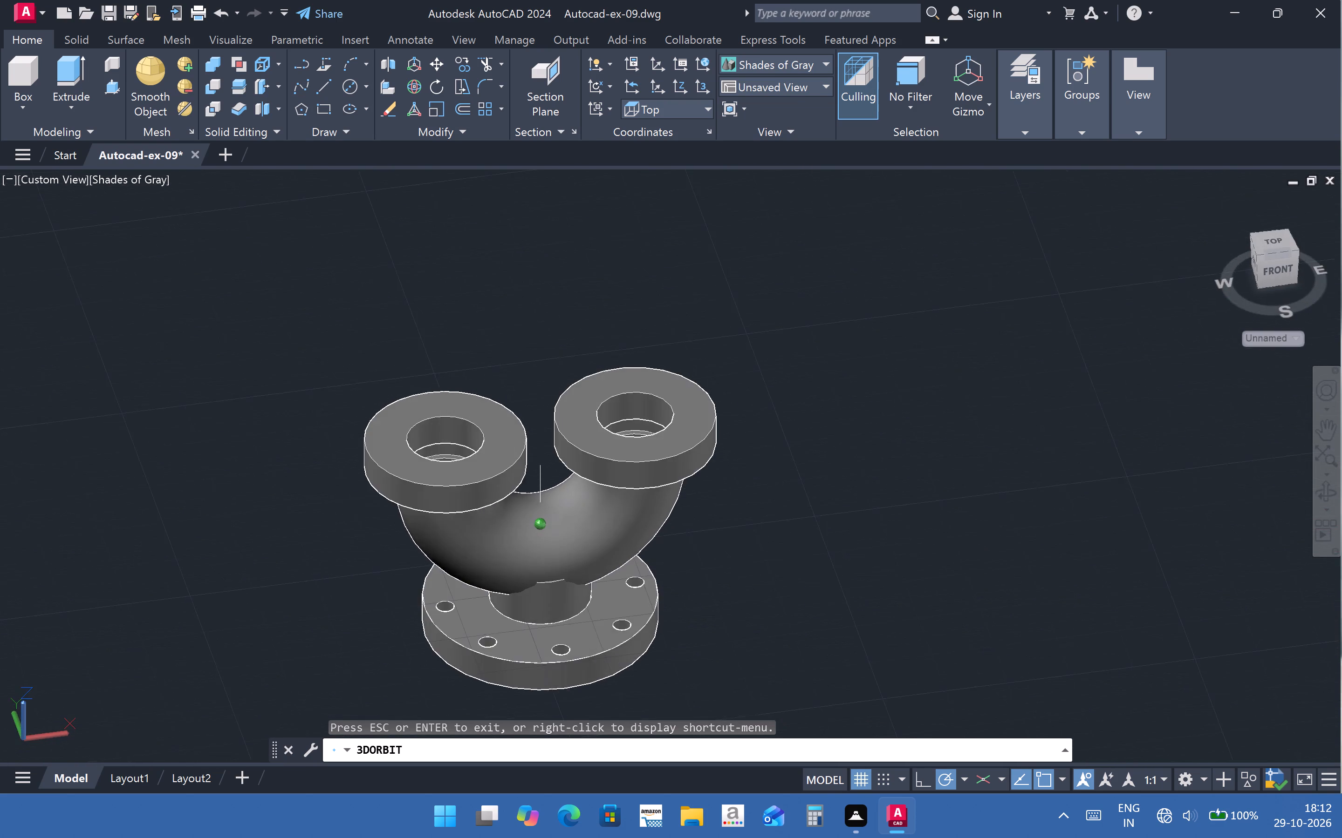
drag(600, 606, 595, 563)
scroll(560, 568, up, 3)
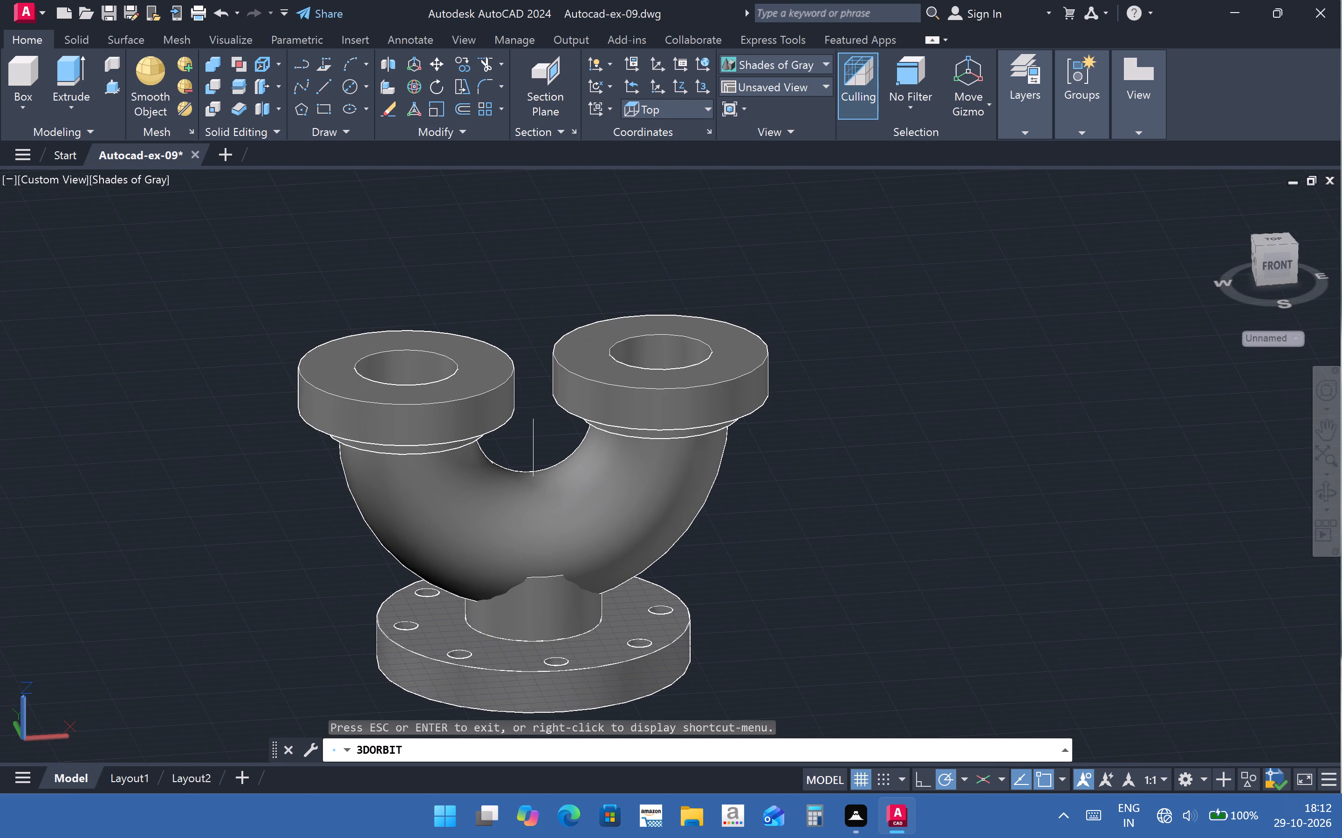
scroll(527, 556, up, 1)
scroll(559, 510, up, 3)
middle_drag(489, 465, 474, 525)
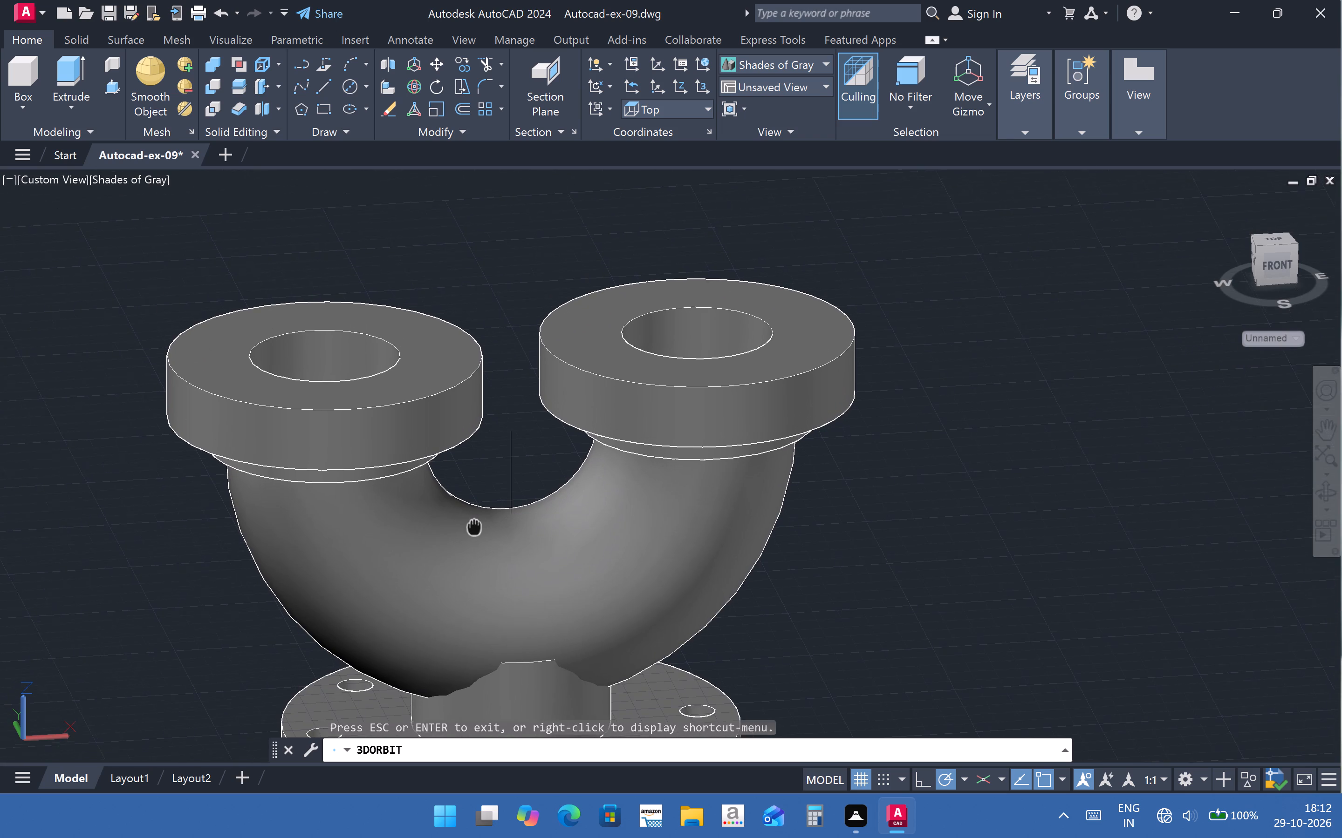
middle_drag(474, 525, 516, 426)
scroll(507, 408, up, 3)
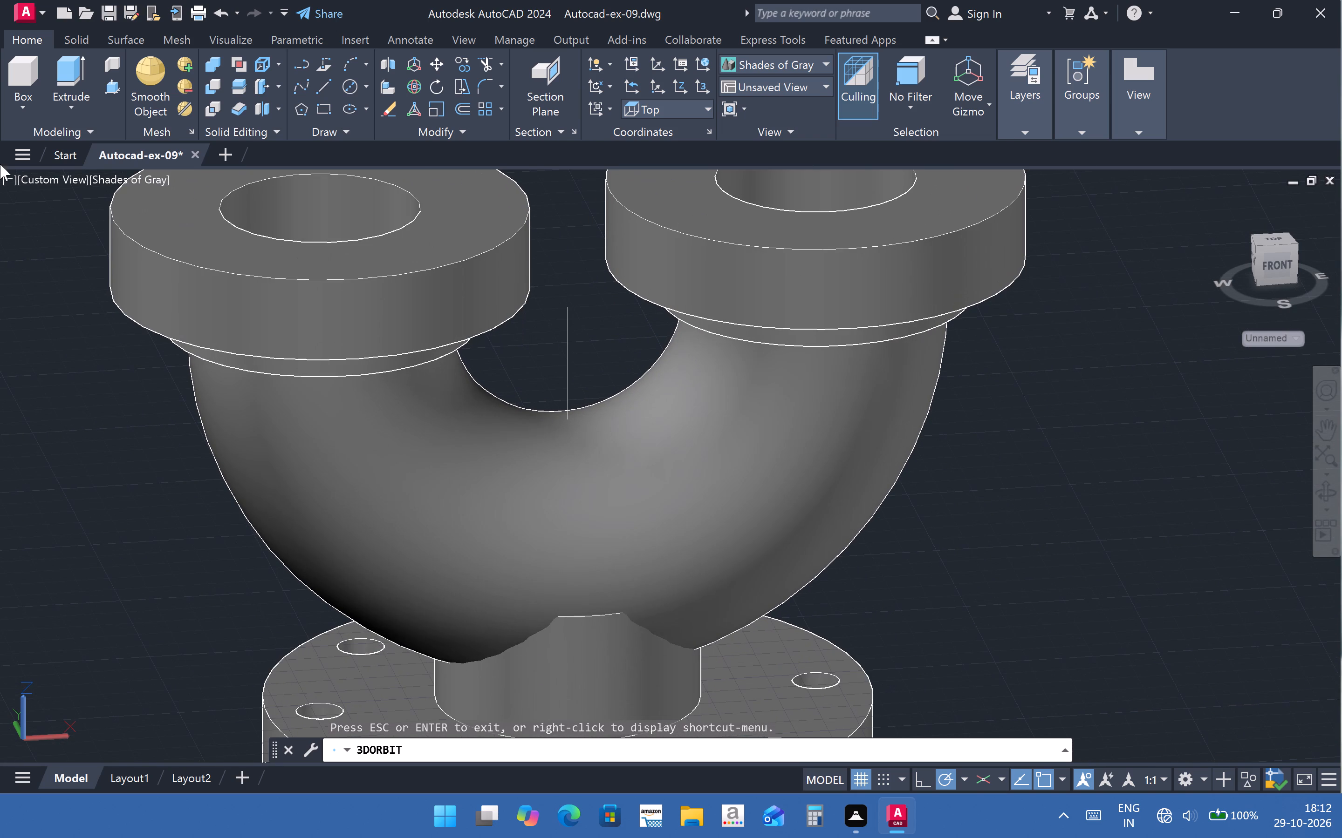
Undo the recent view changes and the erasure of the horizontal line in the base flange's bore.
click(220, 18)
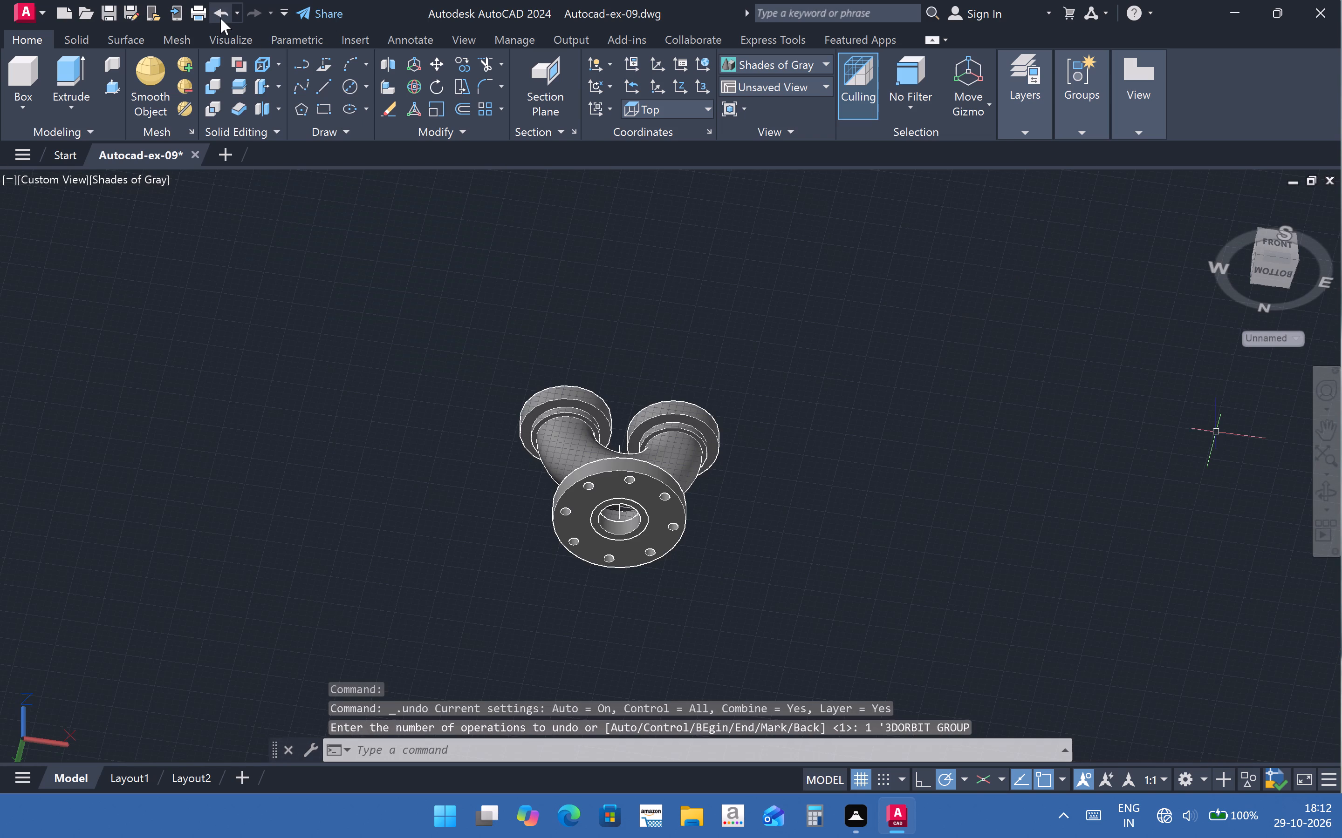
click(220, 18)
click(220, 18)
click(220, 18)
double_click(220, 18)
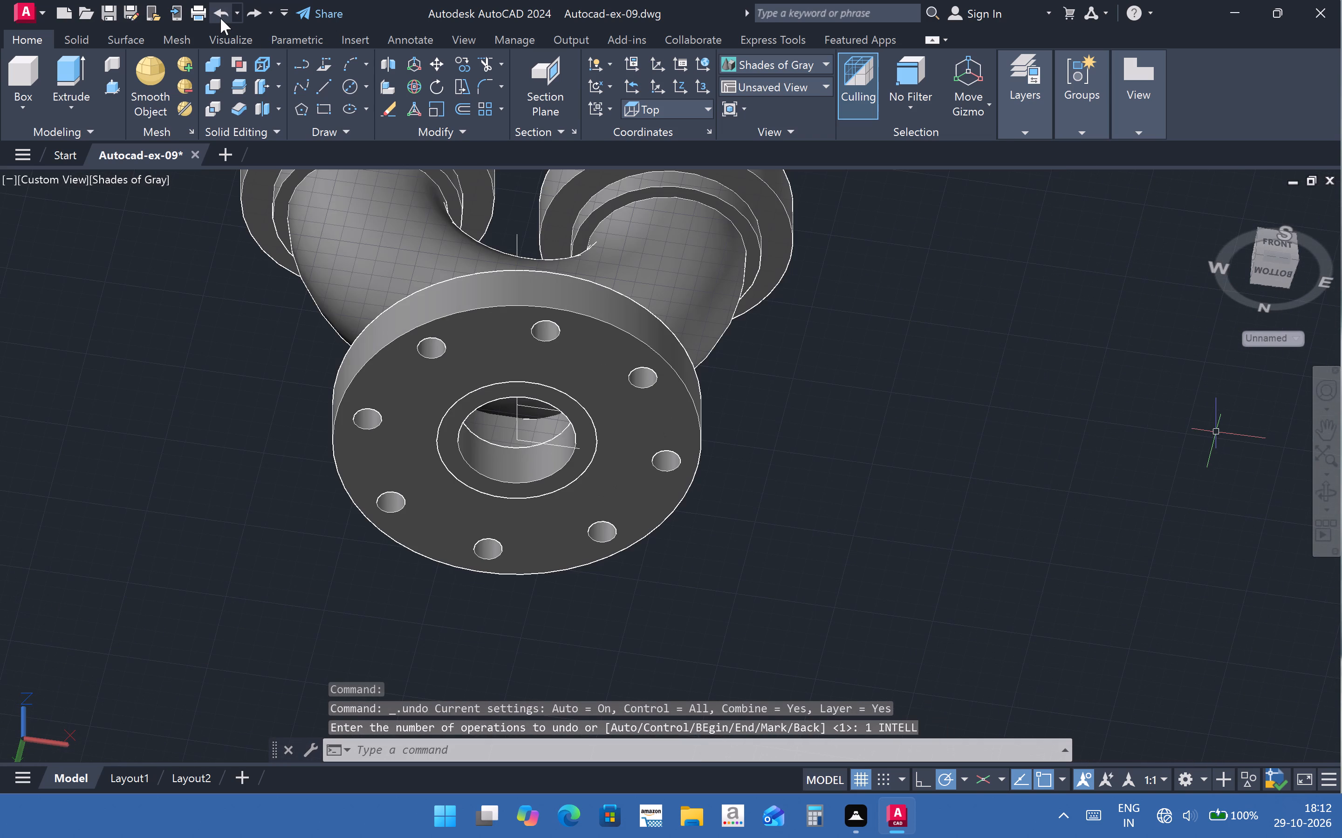
Undo the remaining orbit changes to restore the raised front view of the fitting.
double_click(220, 18)
double_click(220, 18)
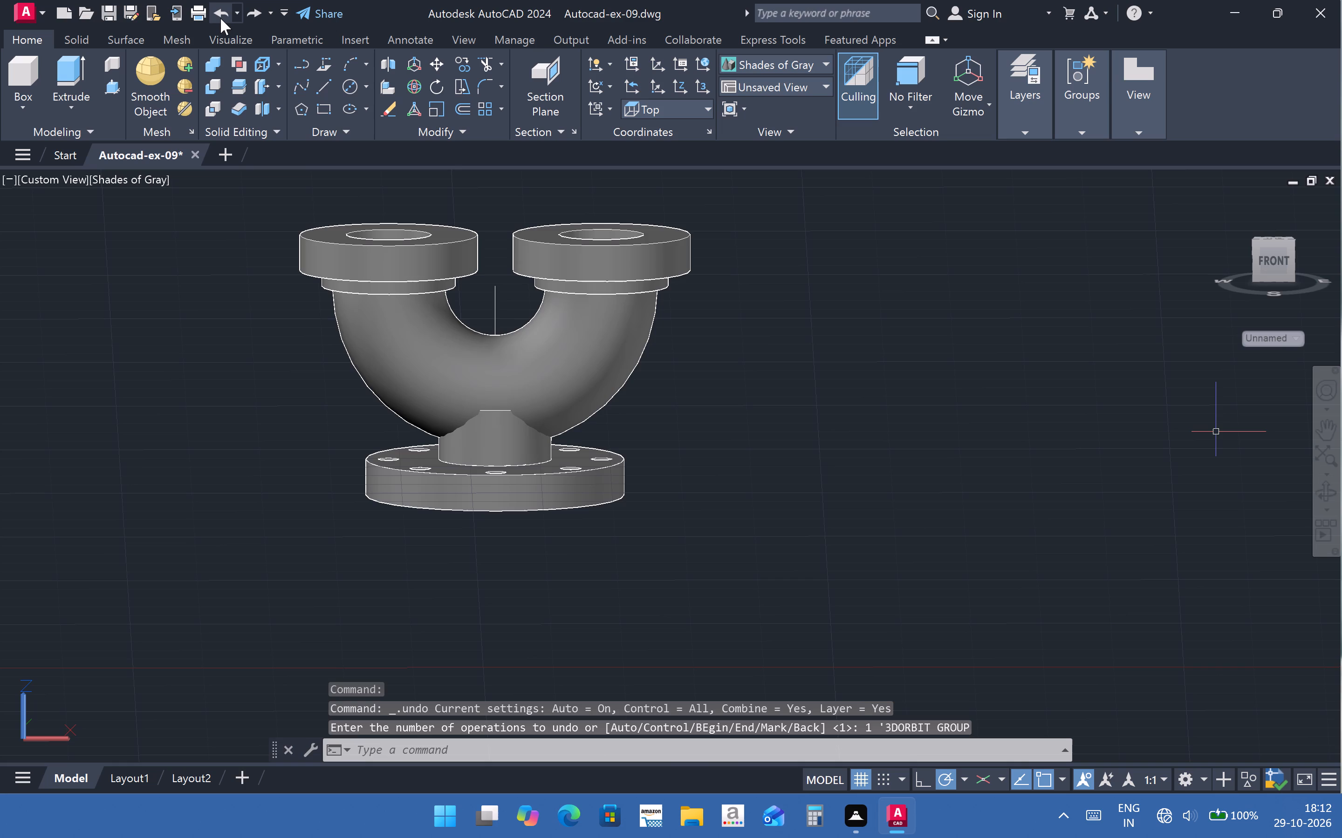
click(220, 18)
Set the model's visual style to Shaded with Edges.
scroll(710, 511, down, 3)
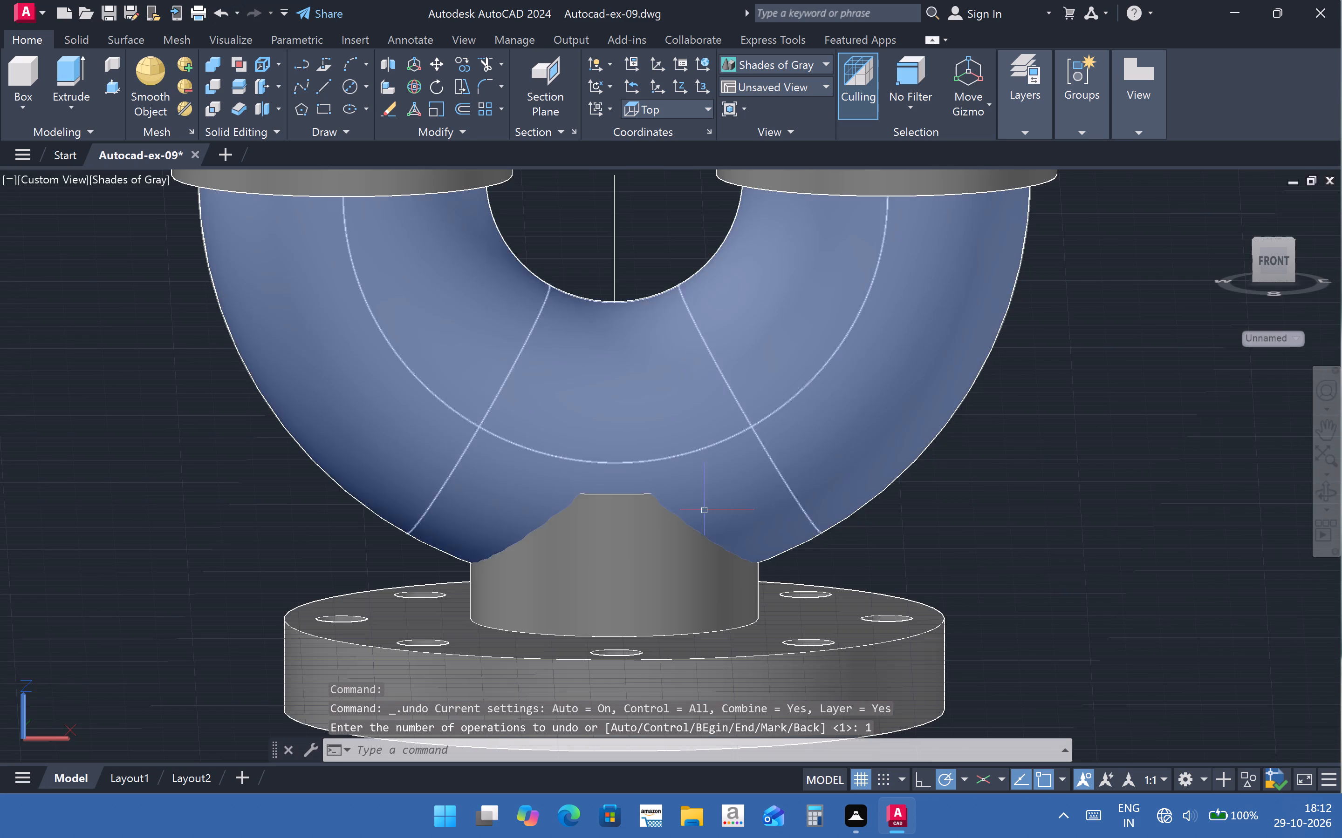
scroll(546, 534, down, 3)
scroll(551, 516, up, 2)
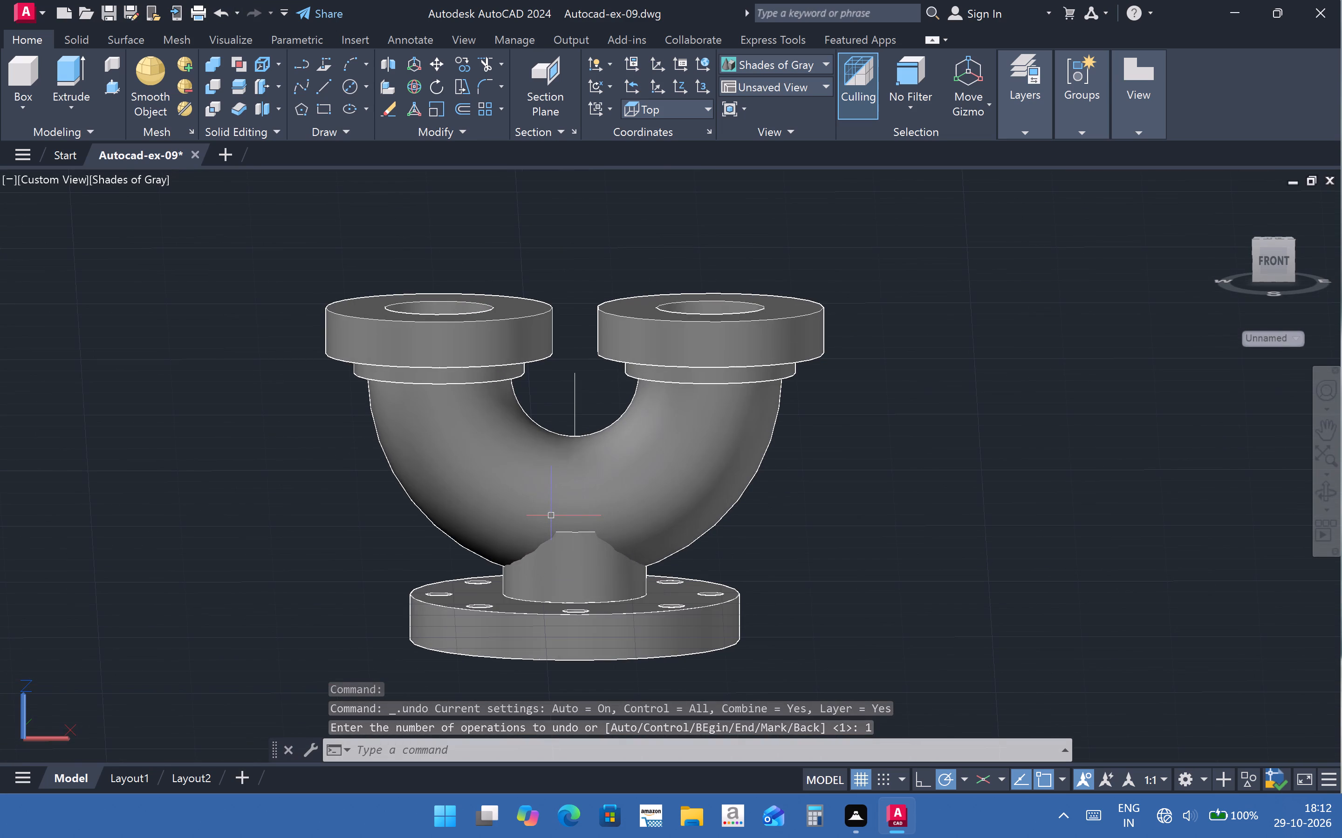
click(813, 72)
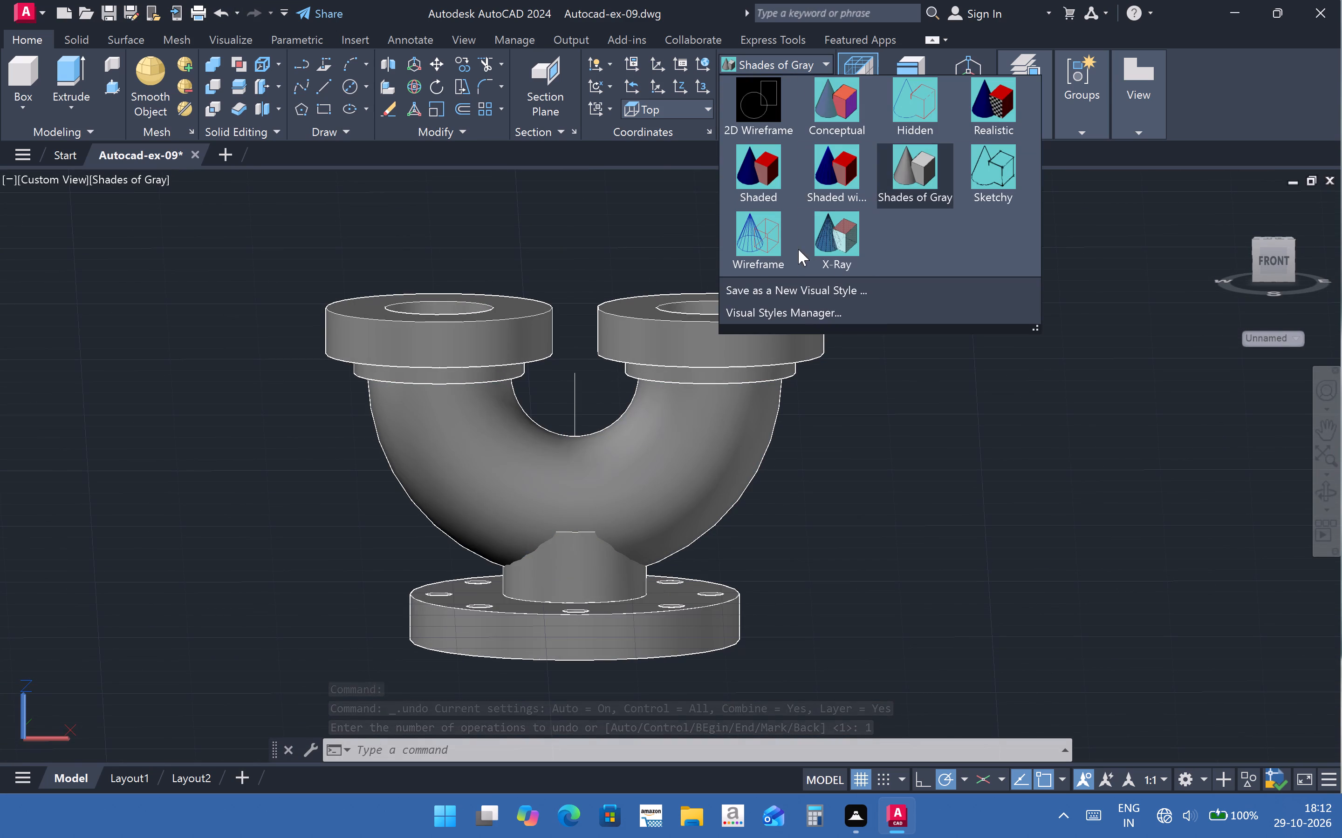
click(825, 186)
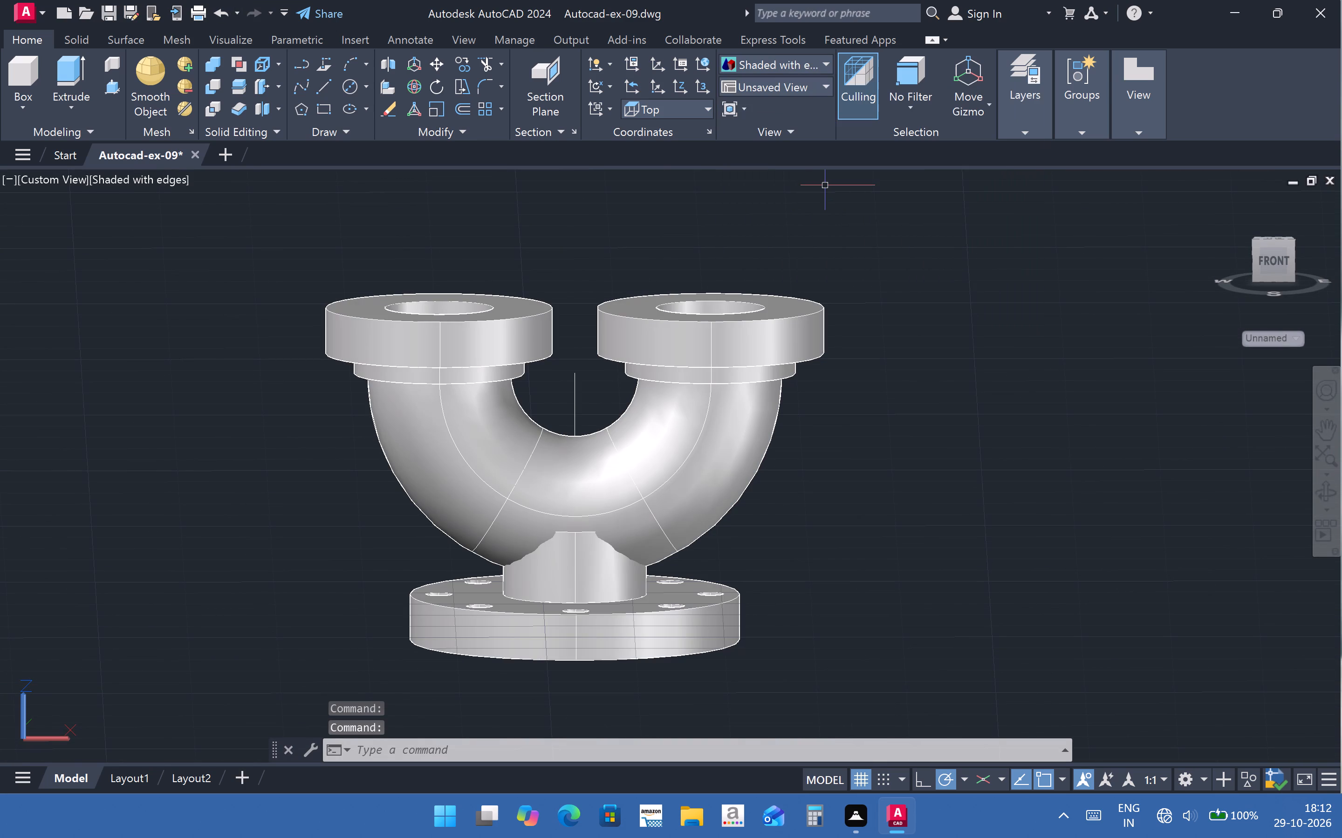
Hide the vertical centre line that rises between the two arms of the U-shaped pipe.
click(576, 393)
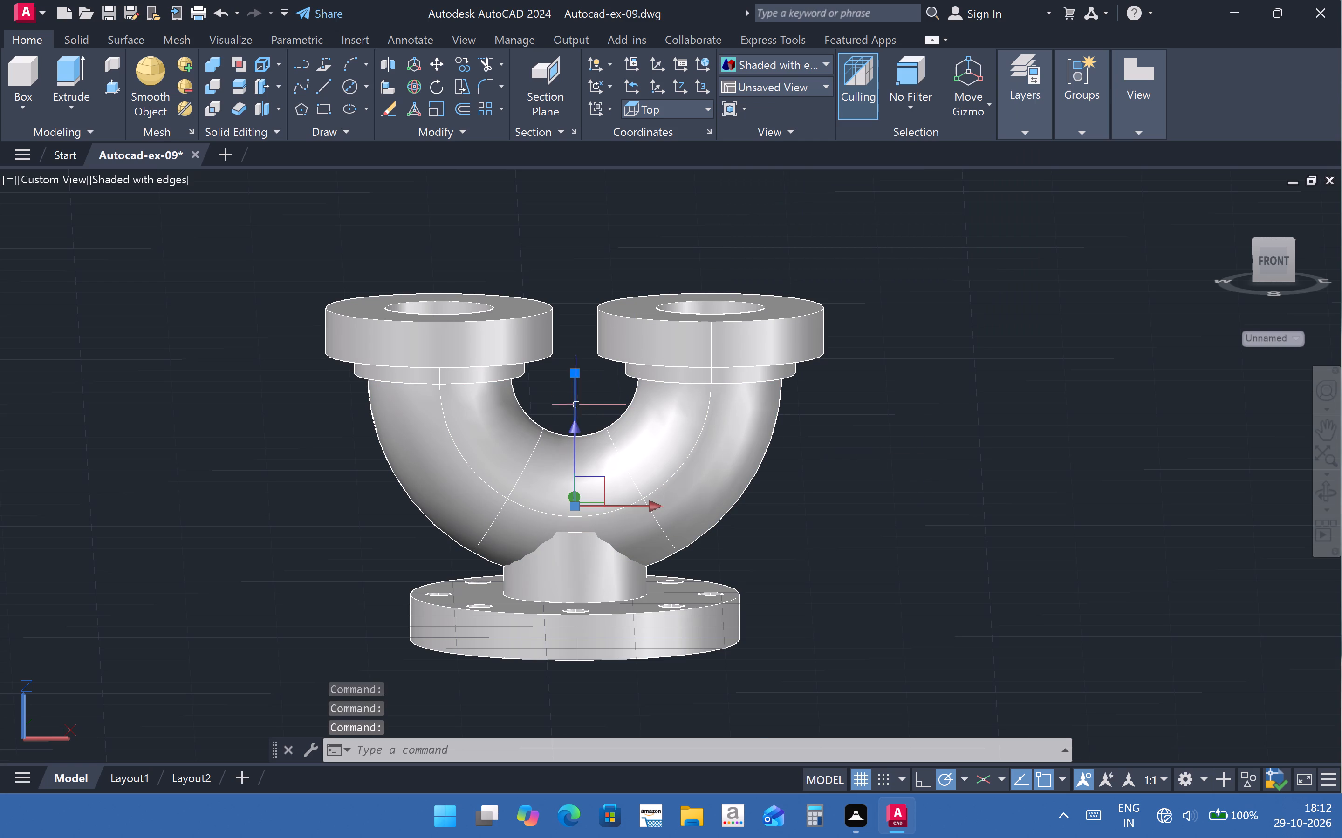
right_click(575, 405)
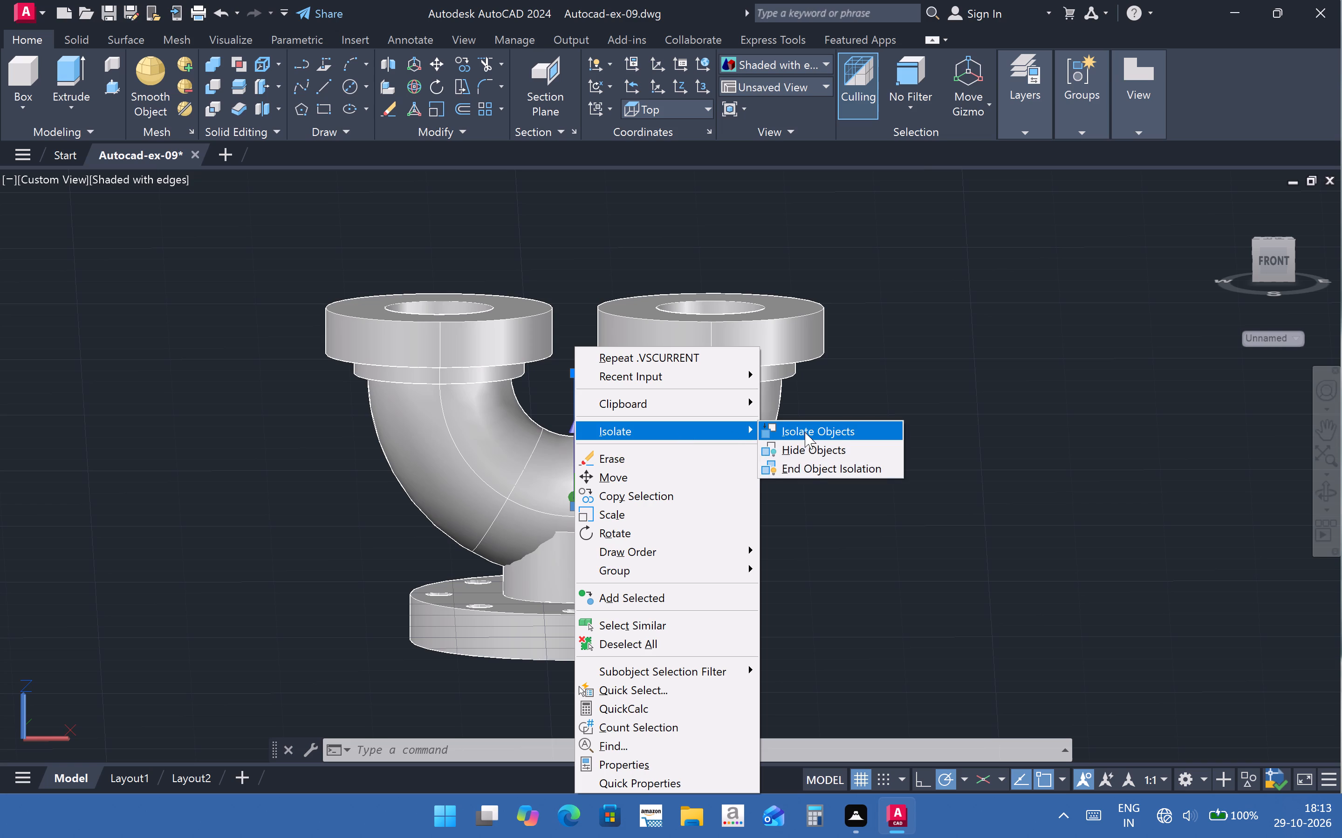
click(815, 441)
In the Top view, draw a line joining the bore centres of the two upper flanges.
scroll(372, 402, up, 1)
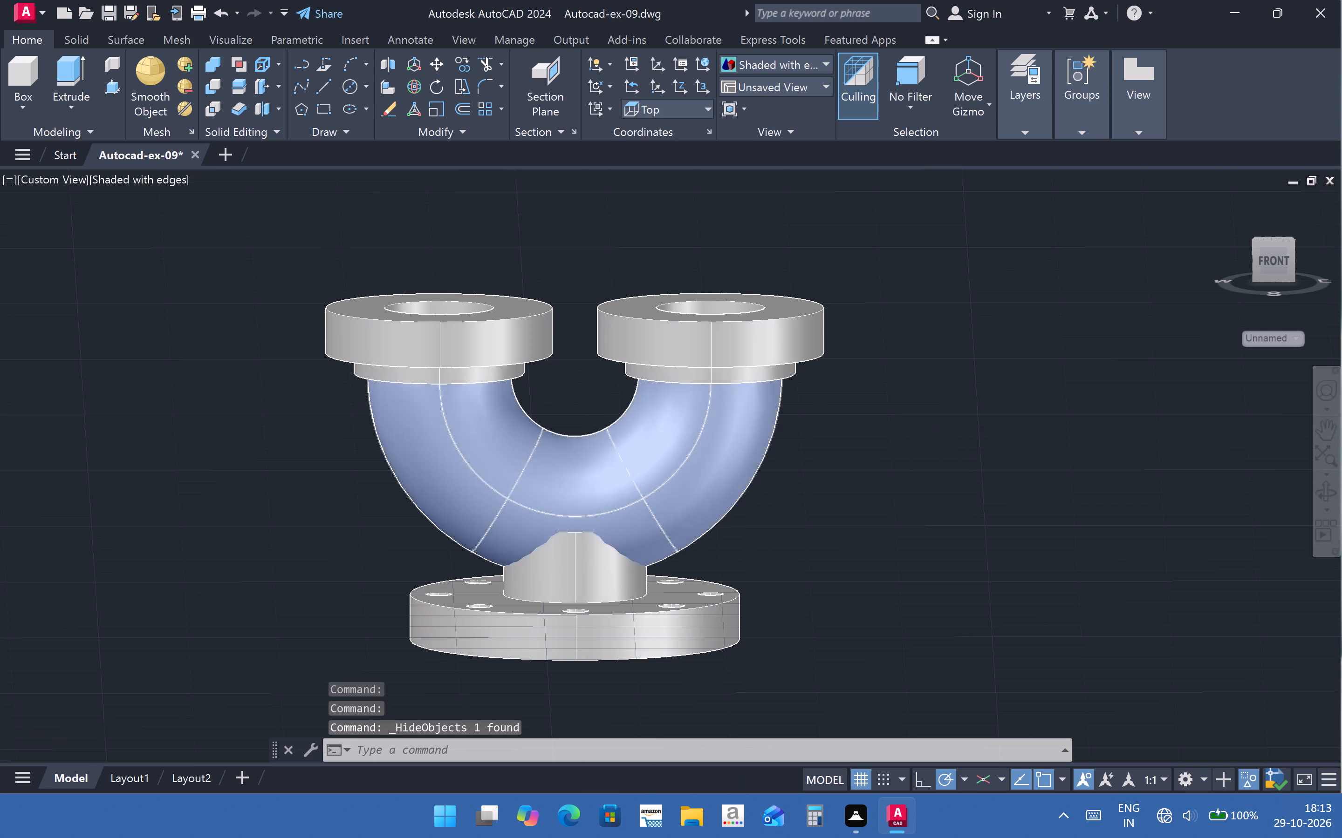
scroll(372, 402, up, 2)
scroll(569, 473, down, 3)
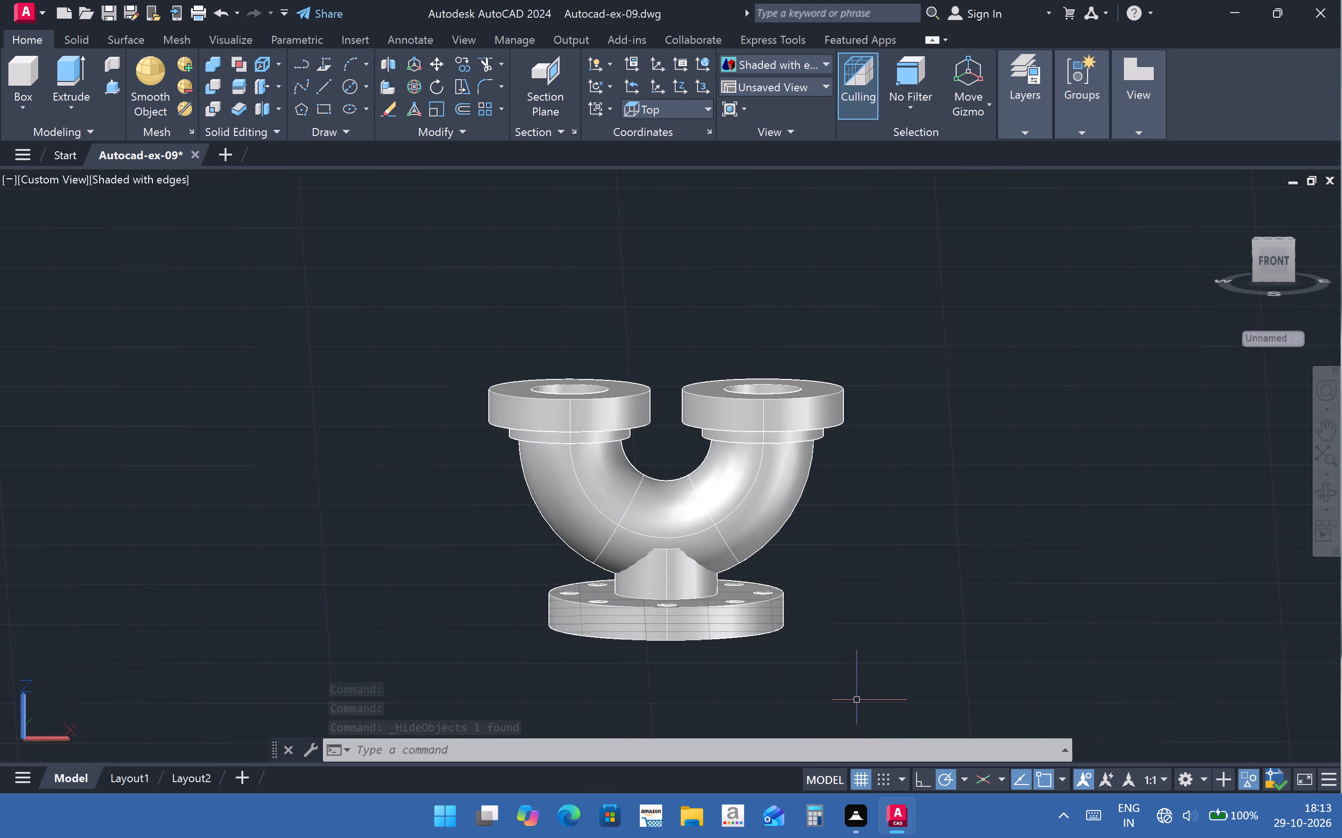
middle_drag(675, 608, 589, 592)
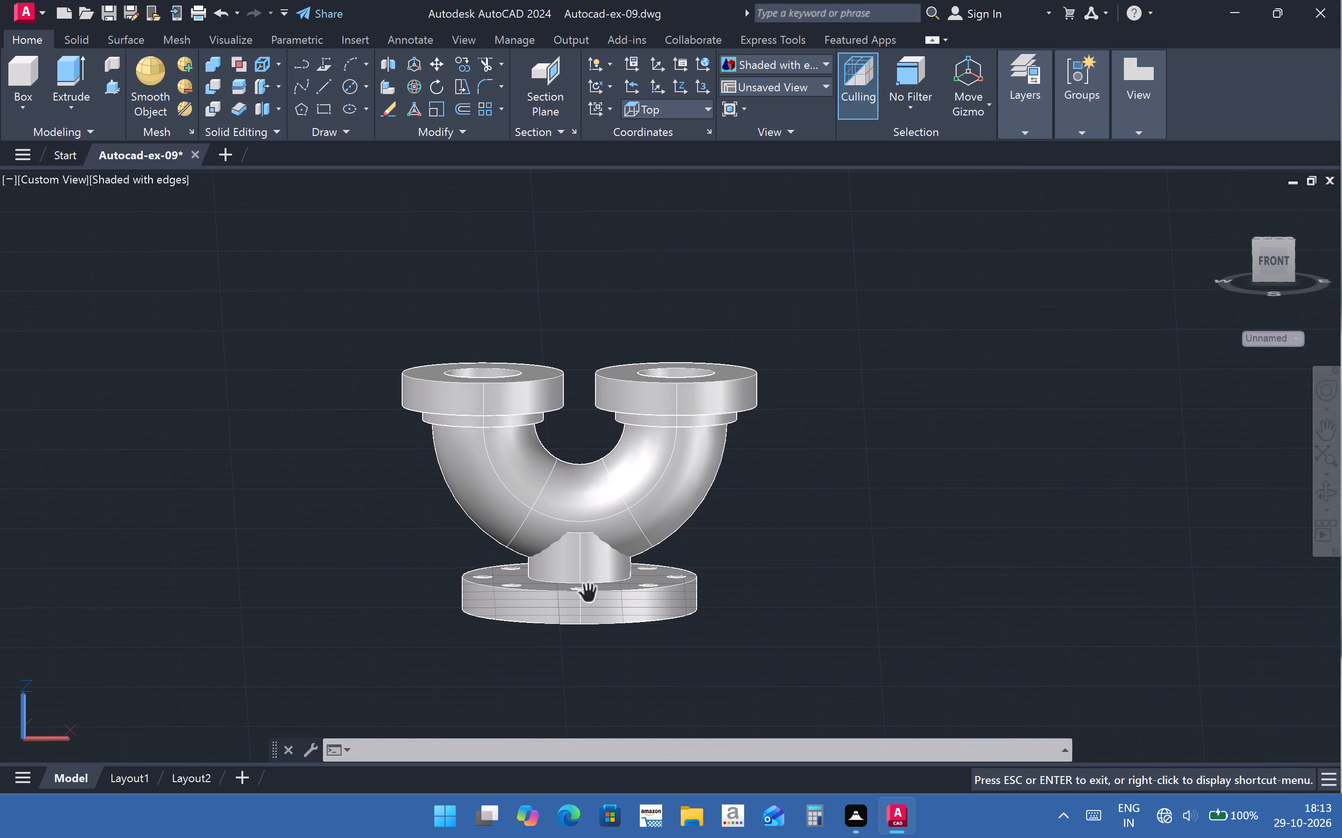
click(41, 187)
click(89, 233)
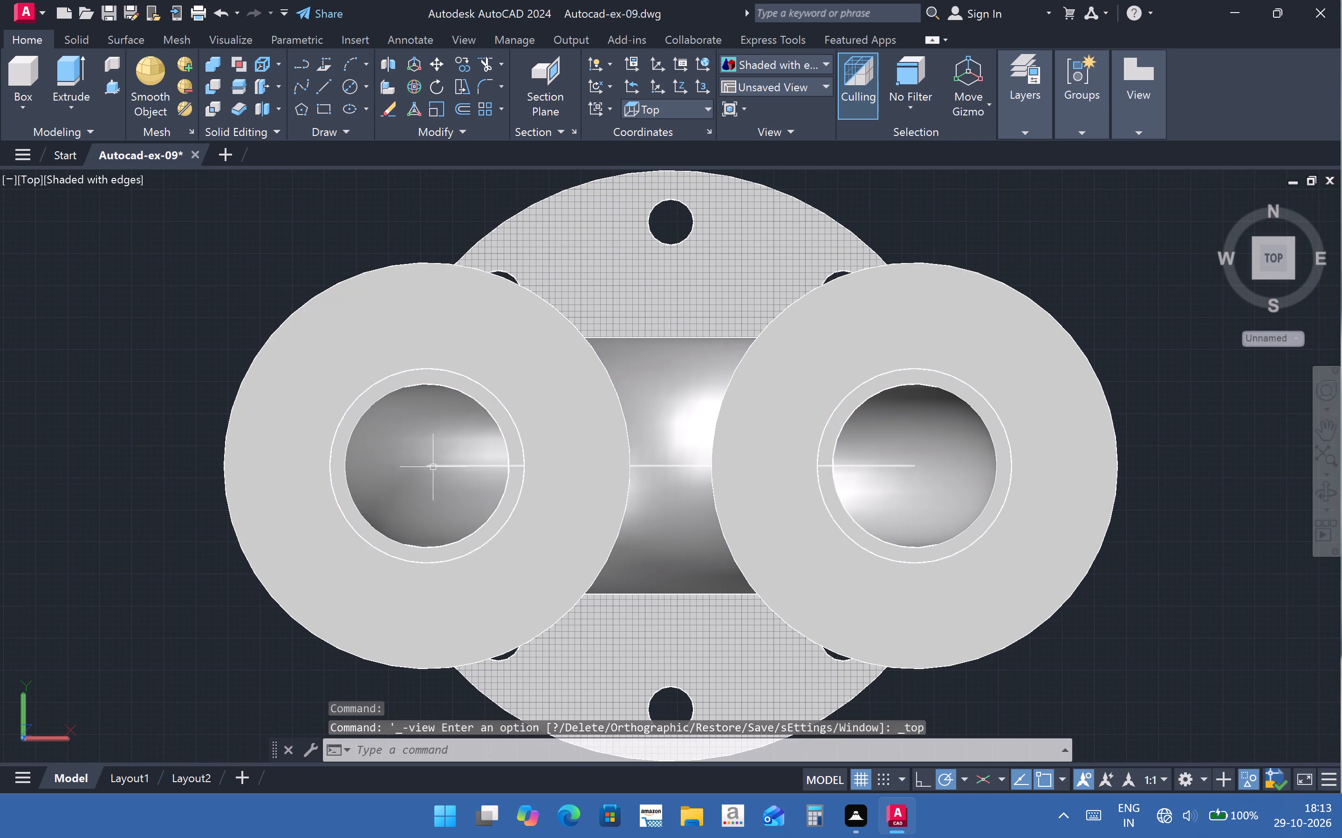
click(313, 92)
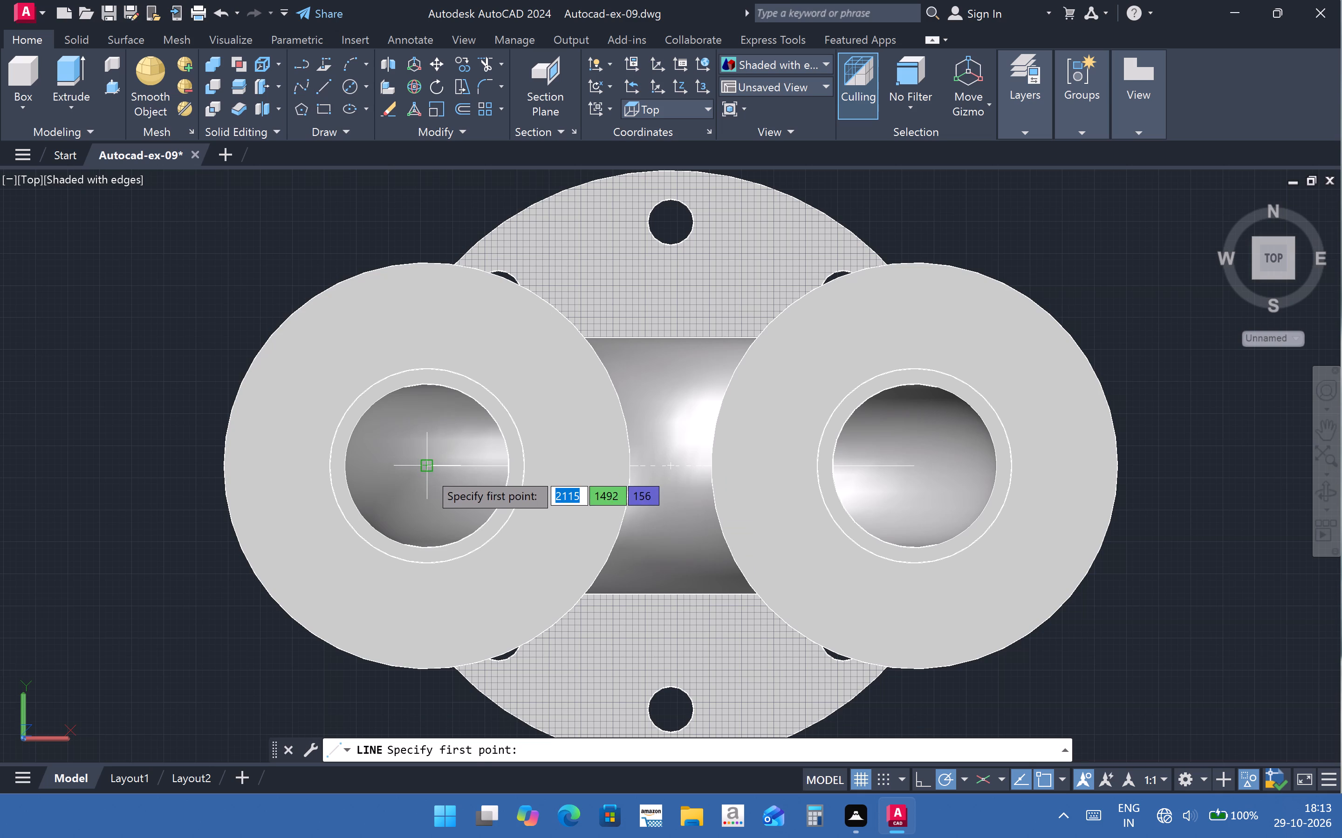
click(428, 471)
click(913, 472)
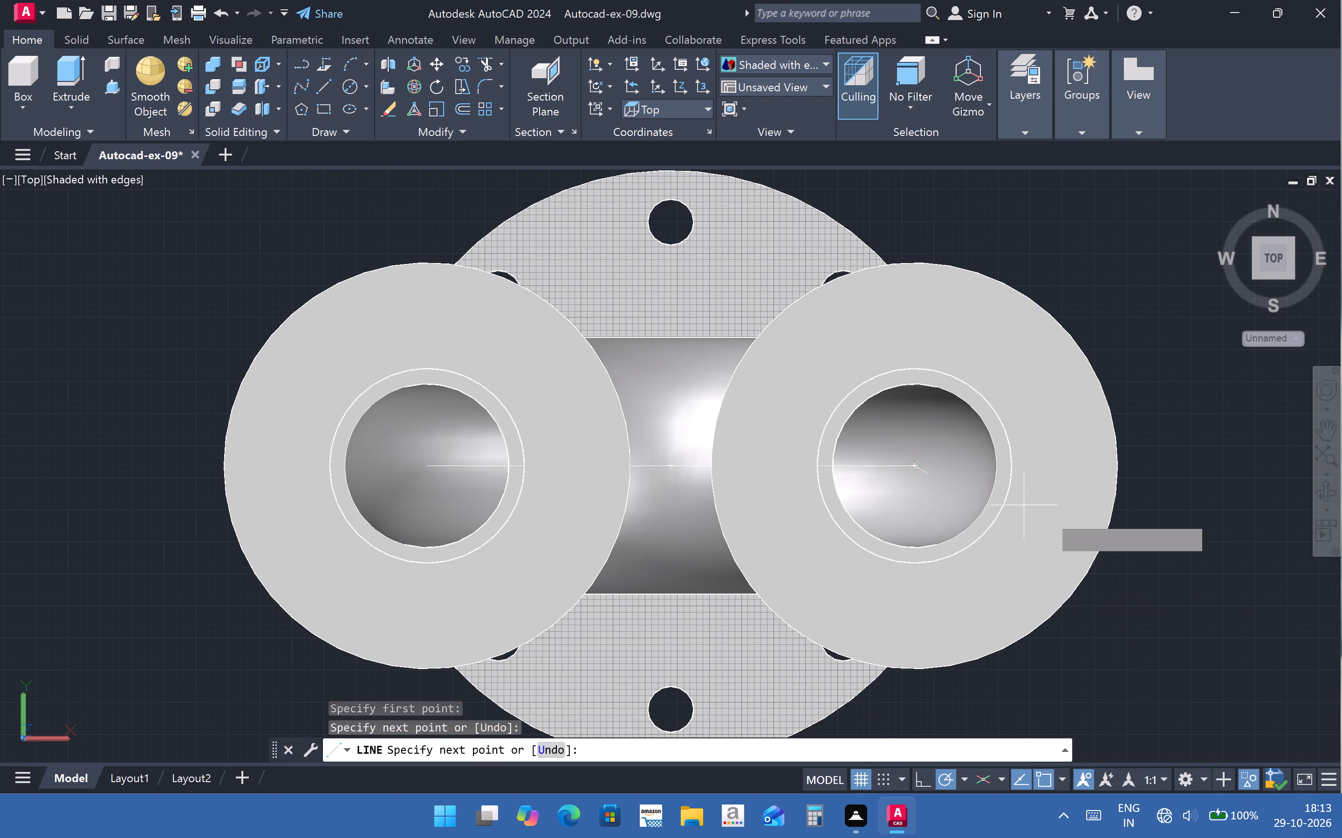
key(Escape)
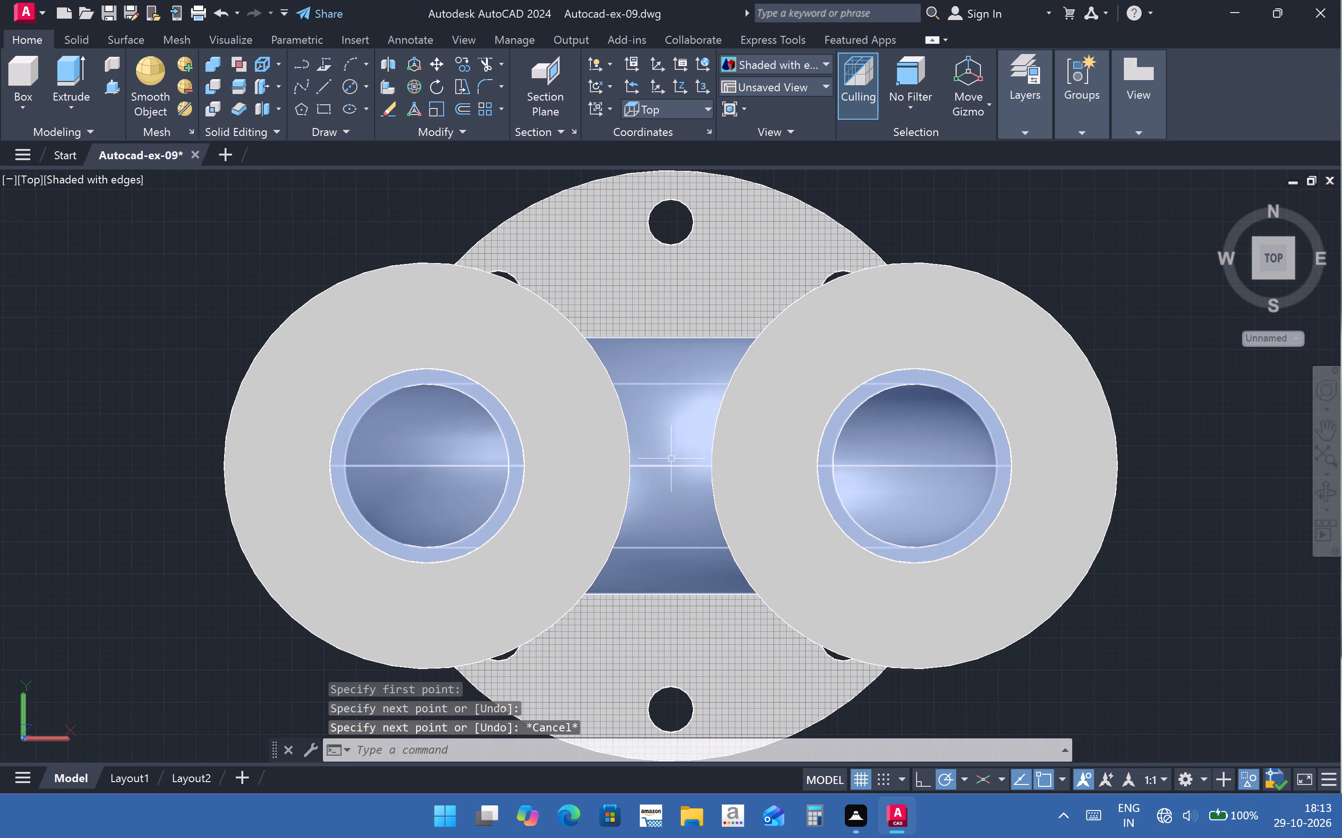
Draw a short north-south line across the middle of the pipe, perpendicular to the line between the flange centres.
click(318, 91)
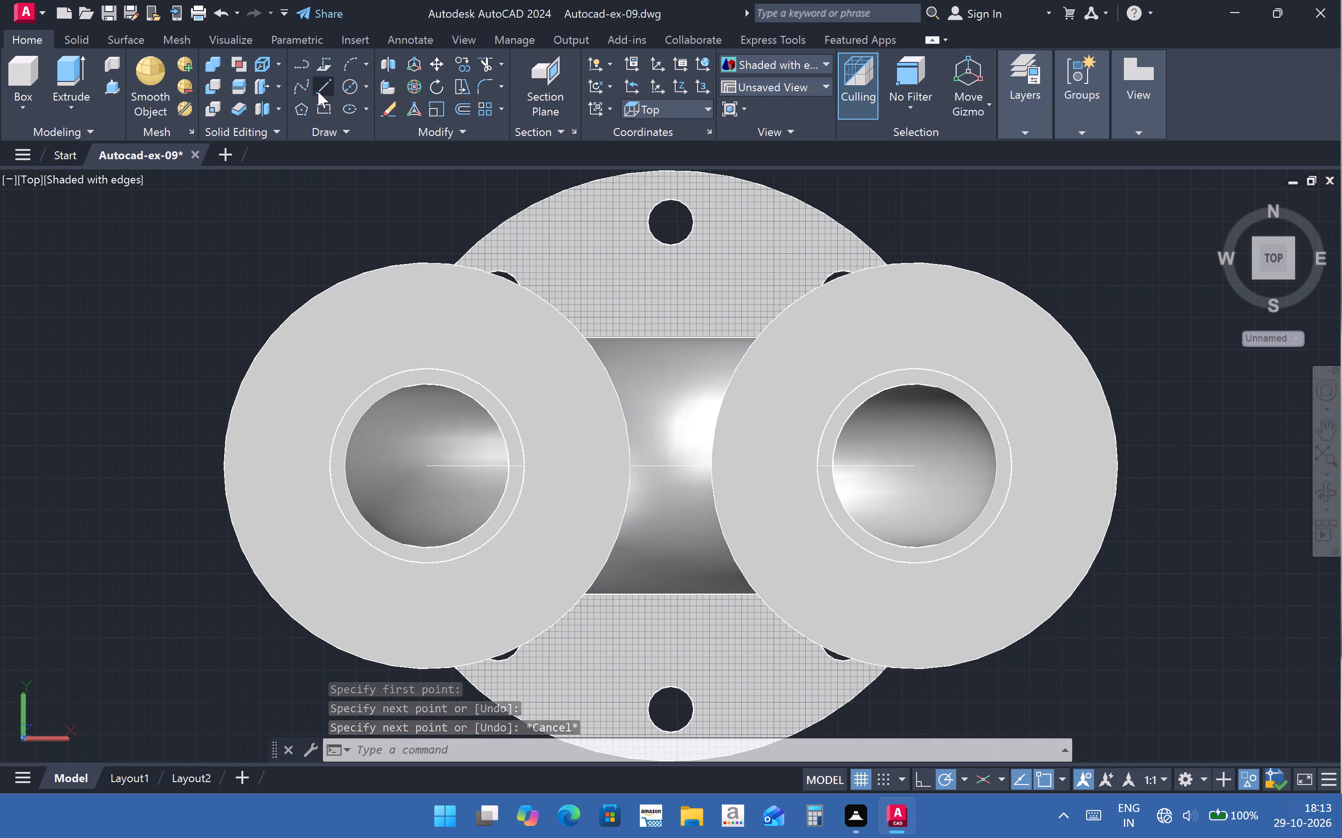
click(673, 401)
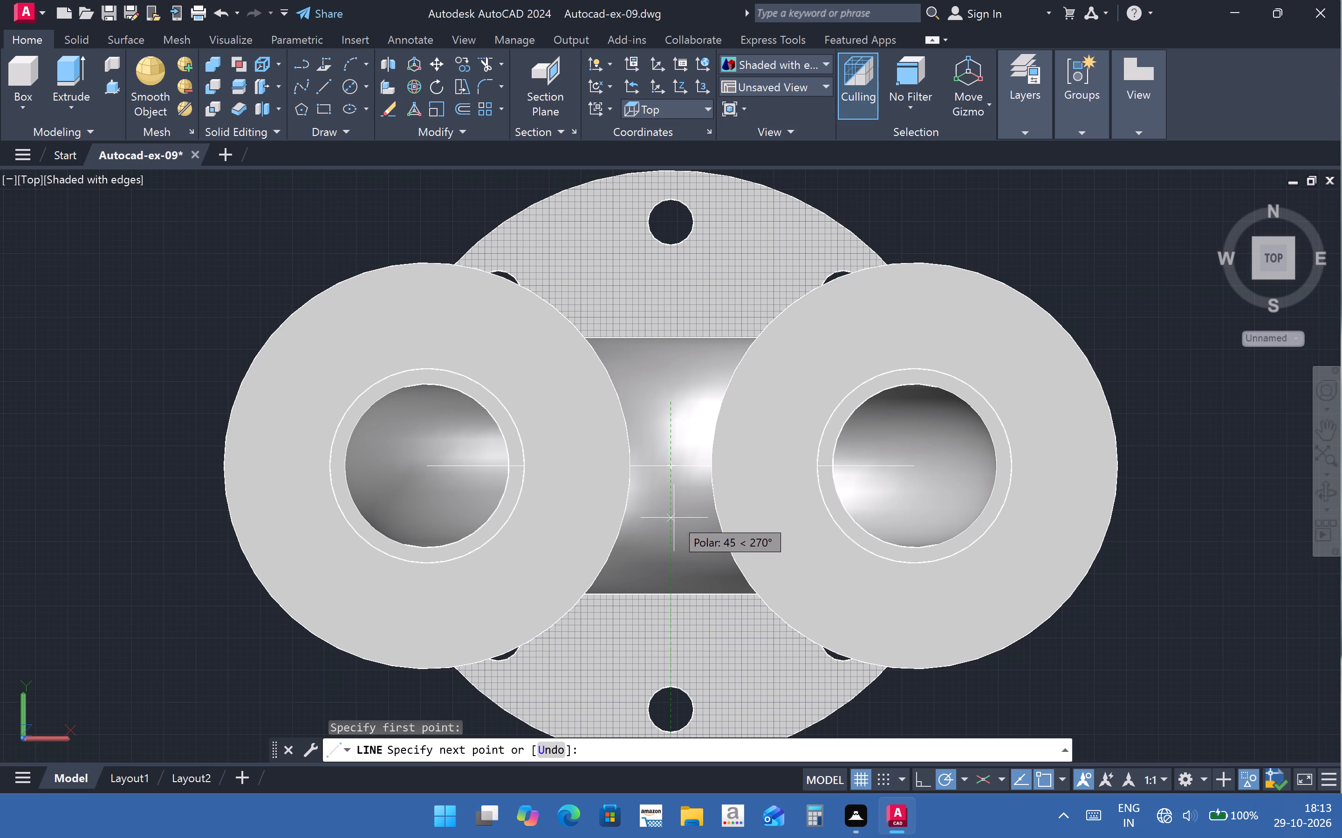
click(674, 534)
key(Escape)
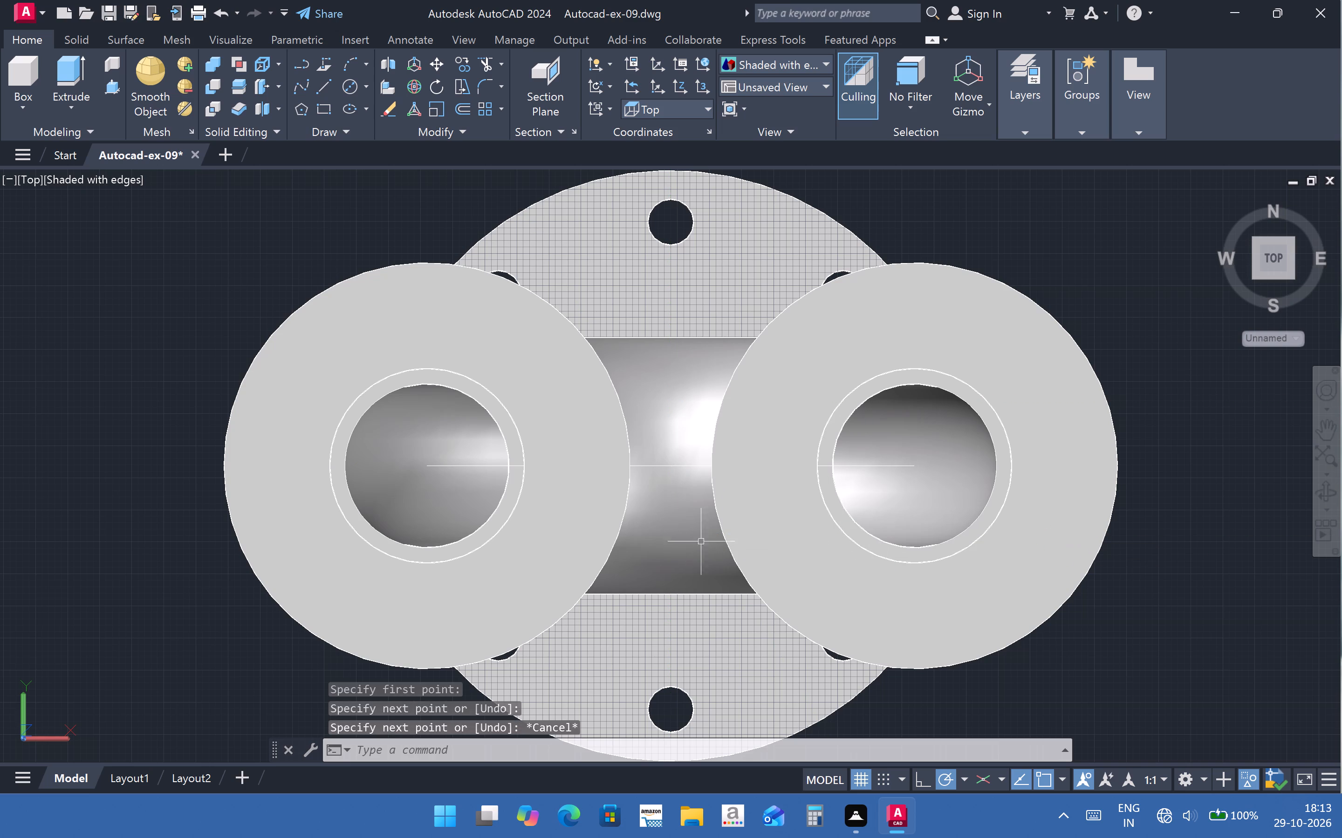
Examine the flanges, U-shaped pipe and neck junction in the SW Isometric view.
scroll(634, 456, down, 2)
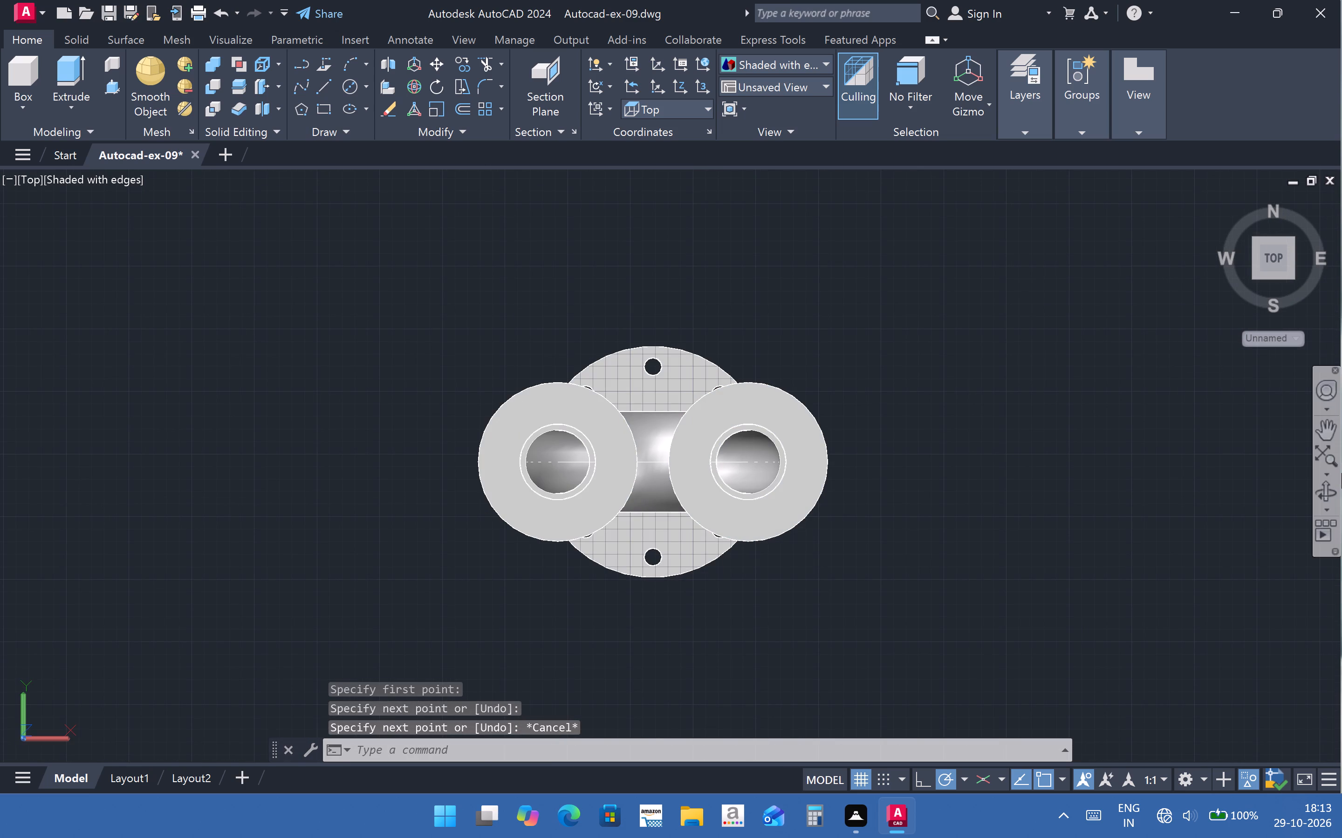
click(1331, 487)
key(Escape)
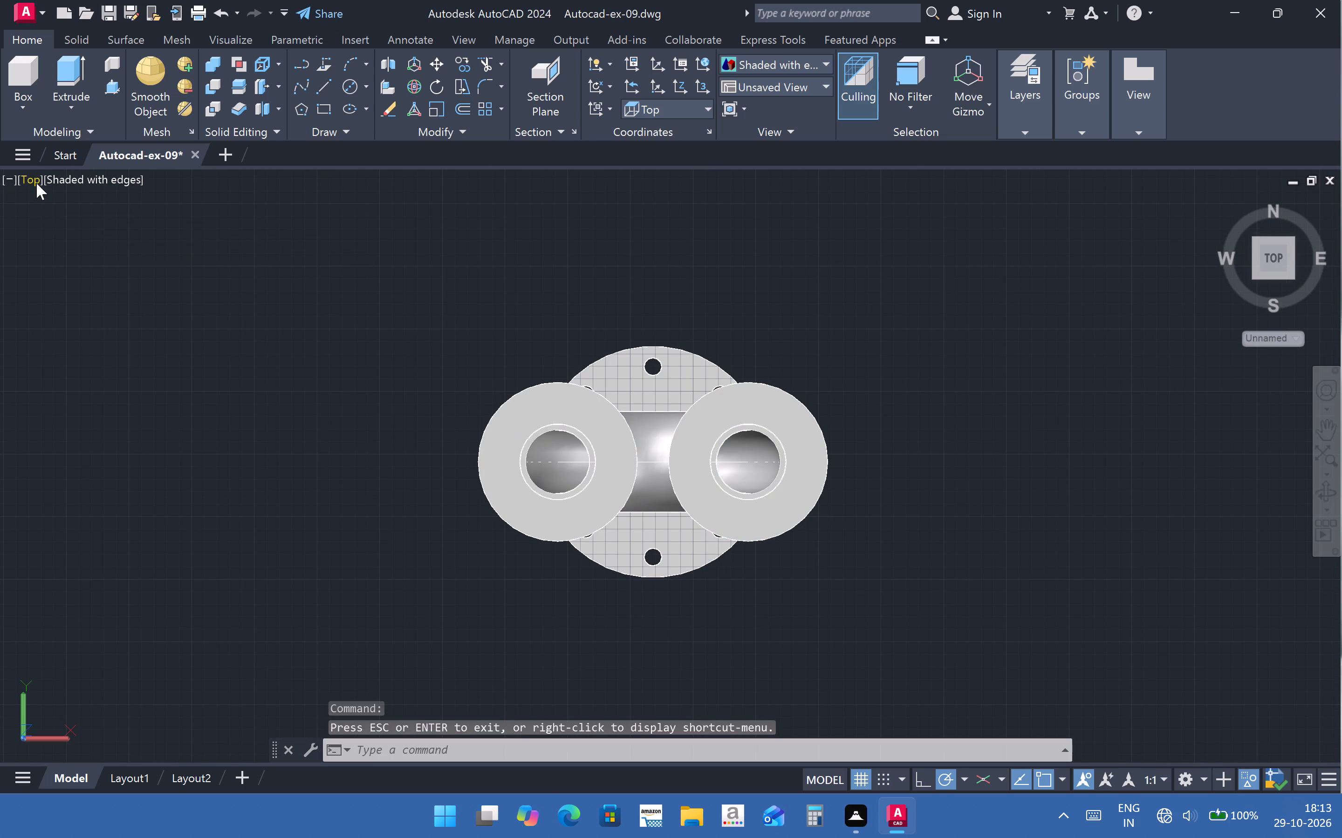
click(36, 183)
click(31, 185)
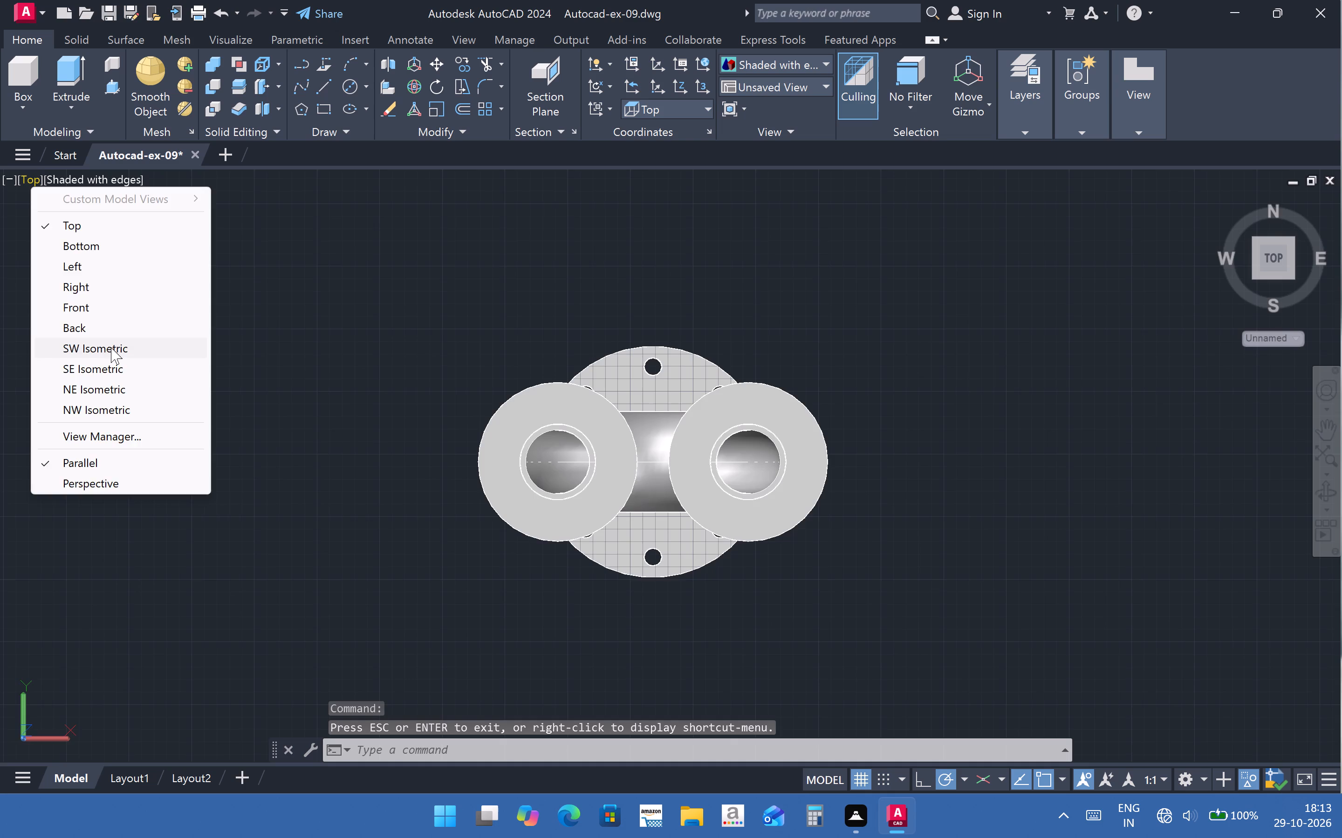
click(111, 347)
middle_drag(699, 433, 692, 440)
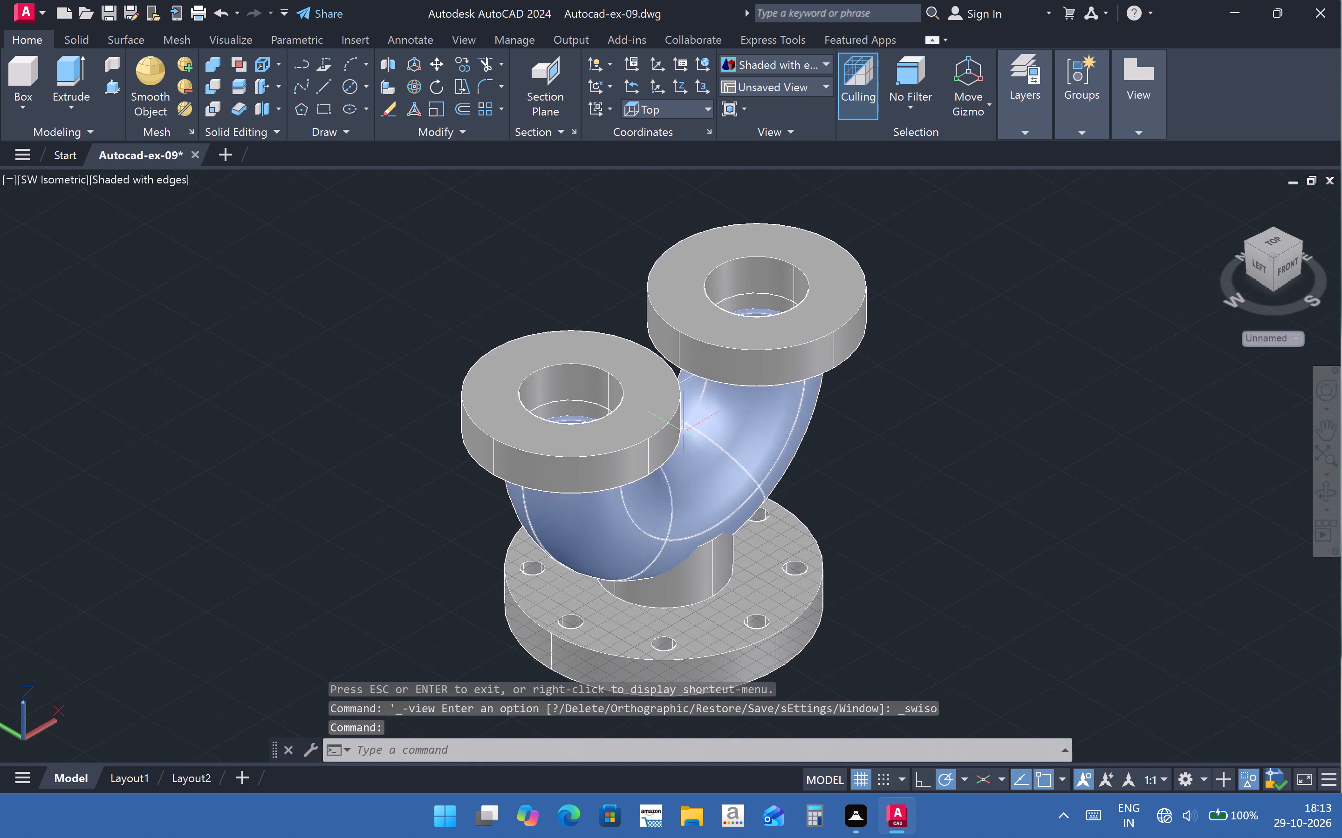
scroll(680, 431, down, 3)
scroll(680, 431, up, 6)
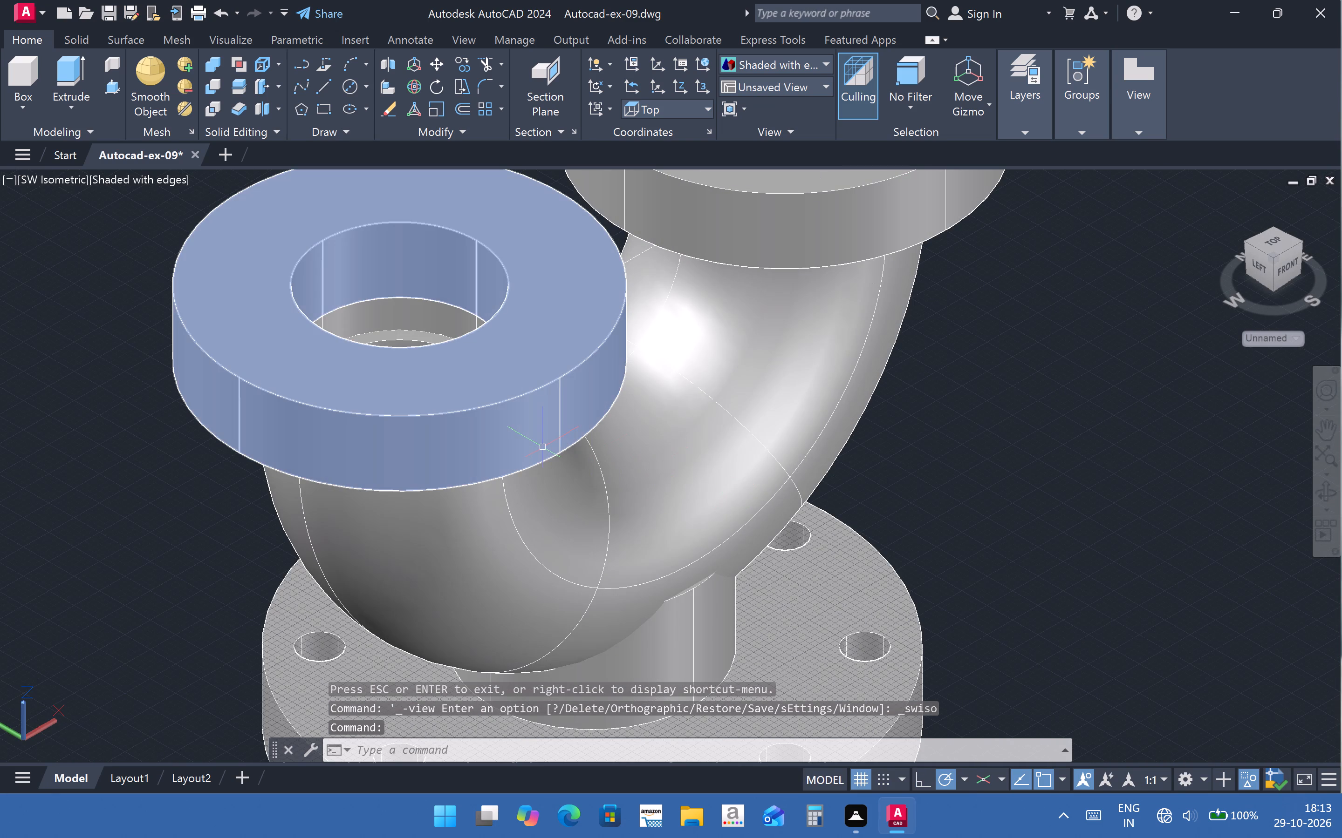
scroll(522, 415, down, 2)
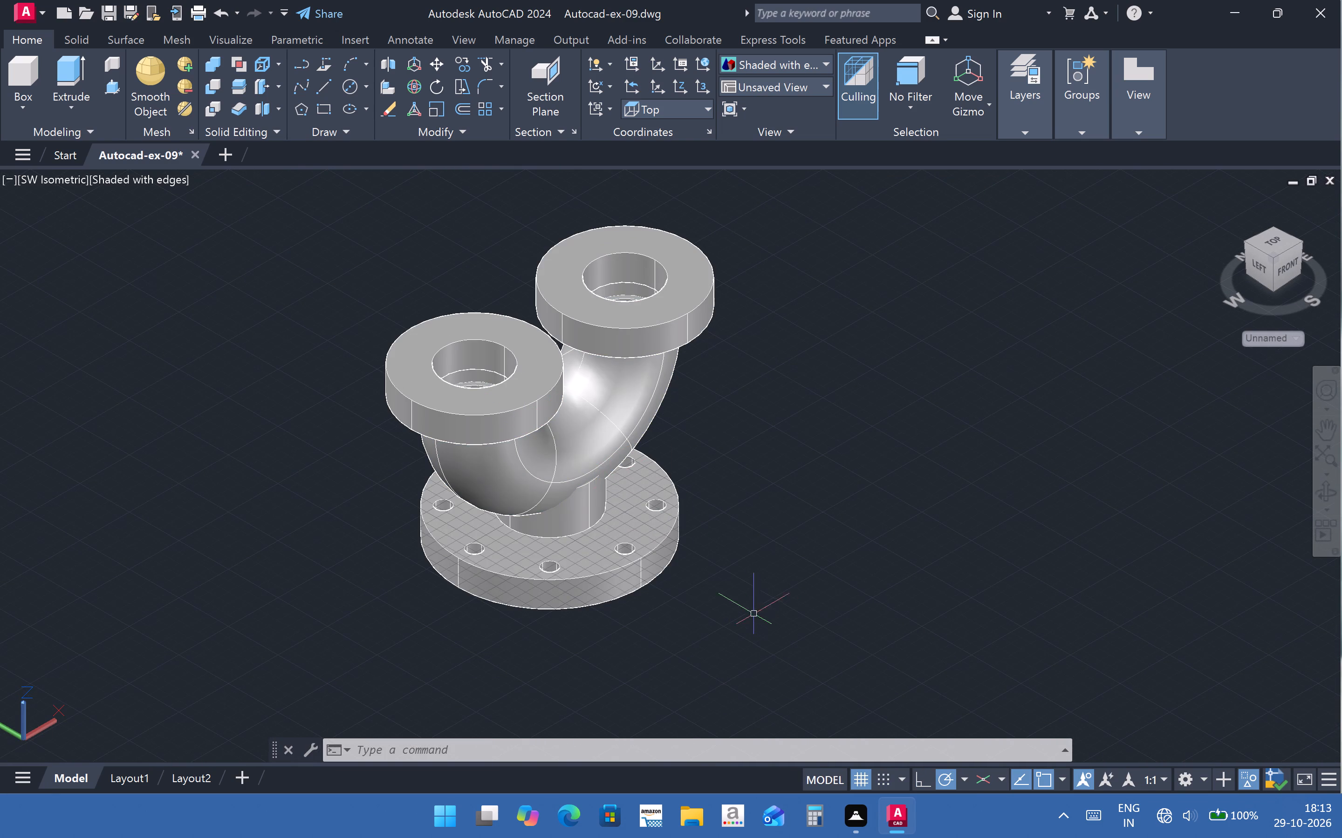
scroll(541, 331, up, 2)
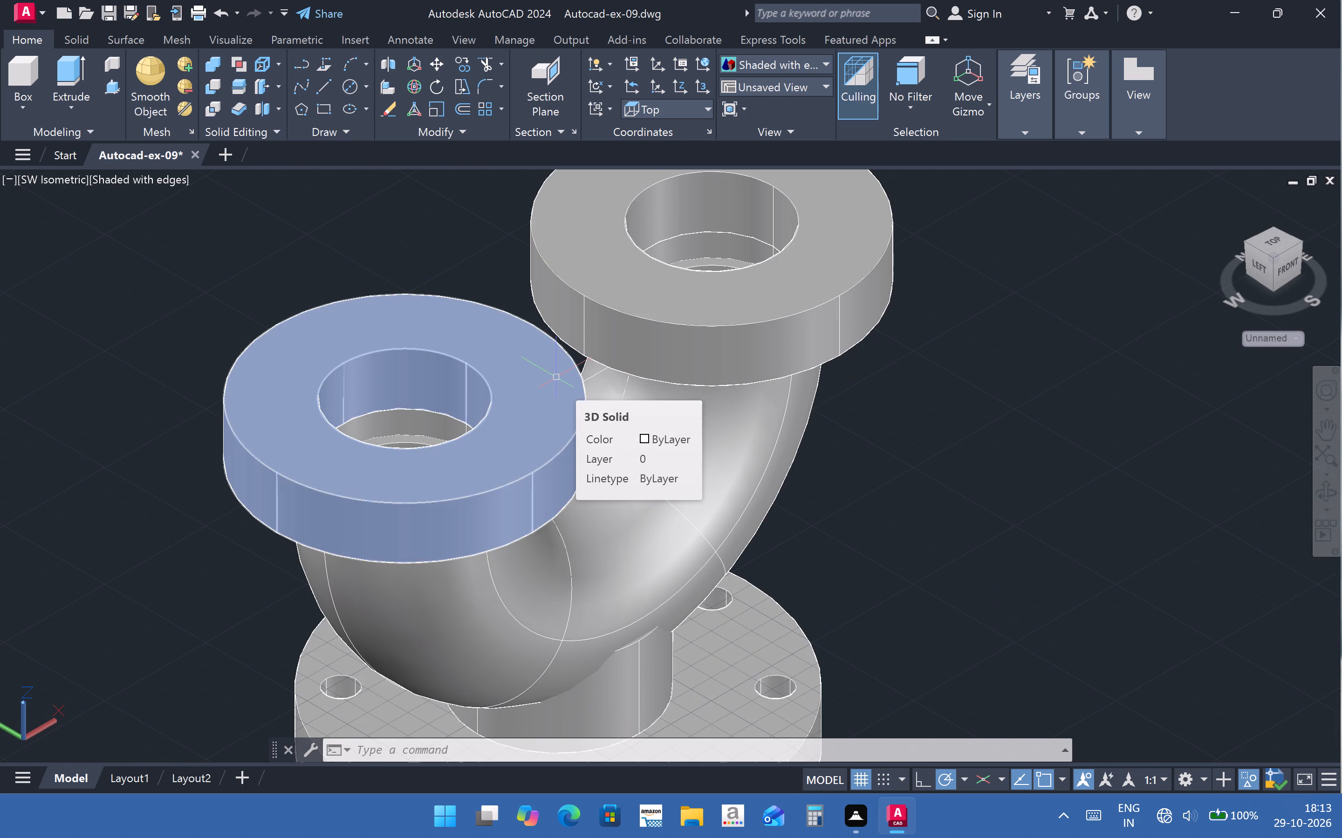
scroll(769, 483, down, 2)
scroll(767, 544, up, 1)
scroll(672, 570, up, 1)
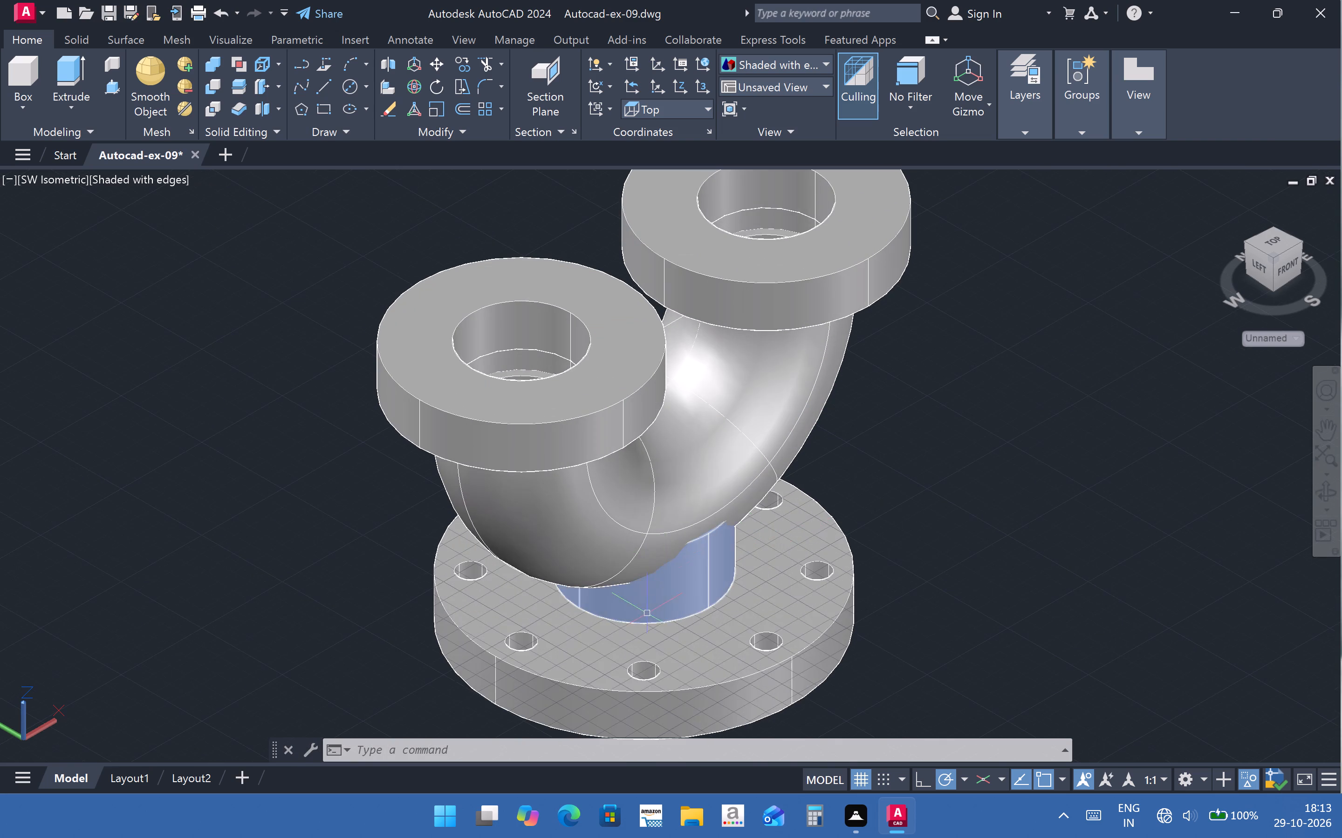
scroll(631, 550, down, 1)
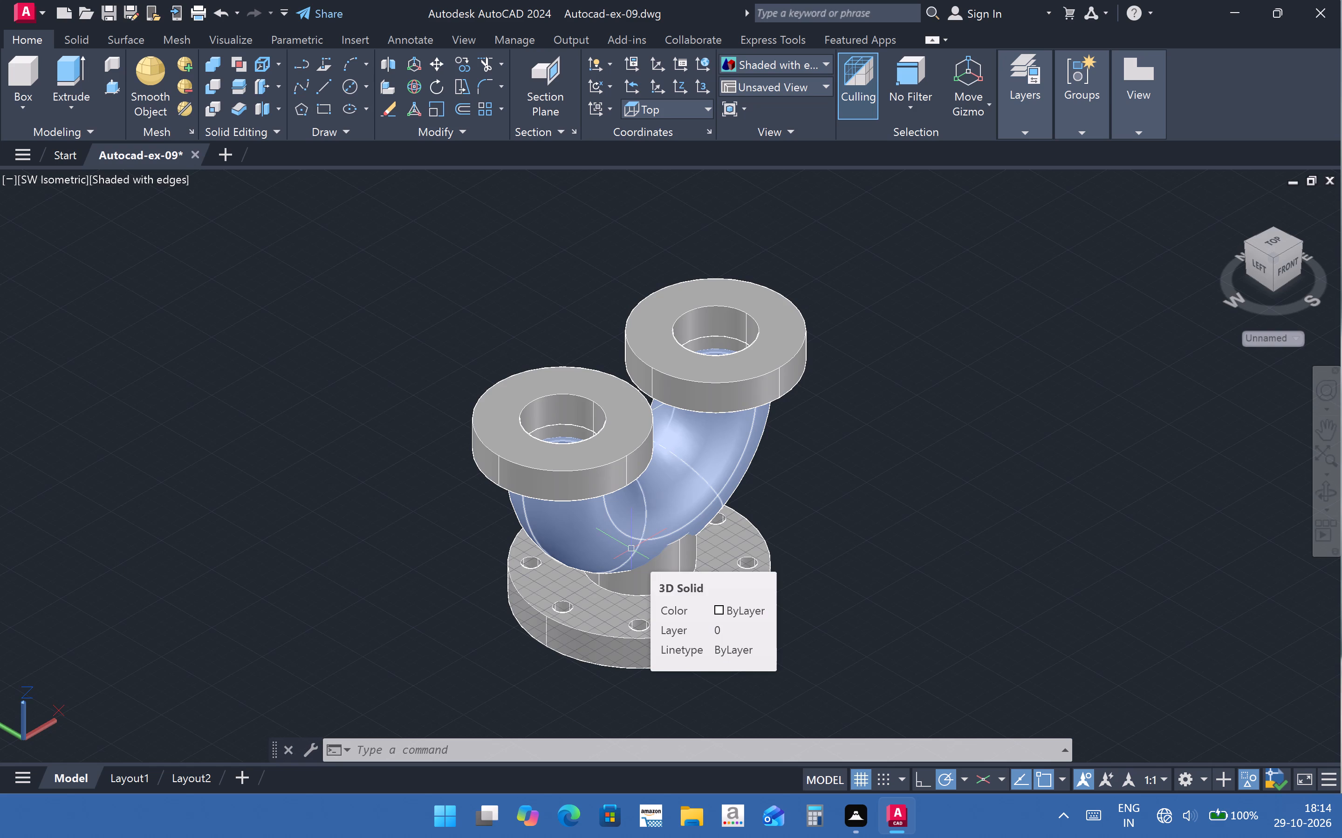
Return to the Top view and inspect the pipe and centre line through the west flange's bore.
click(40, 169)
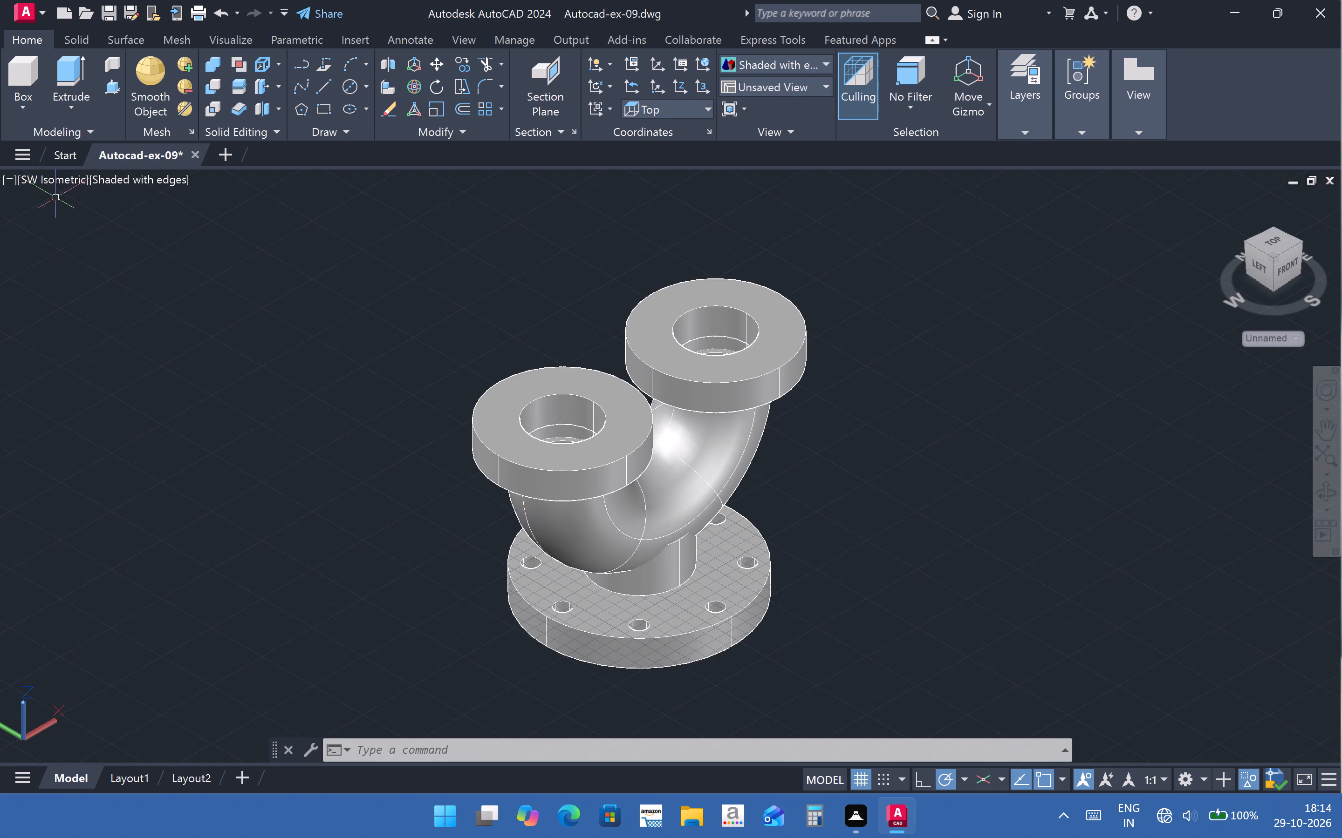
click(54, 178)
click(101, 232)
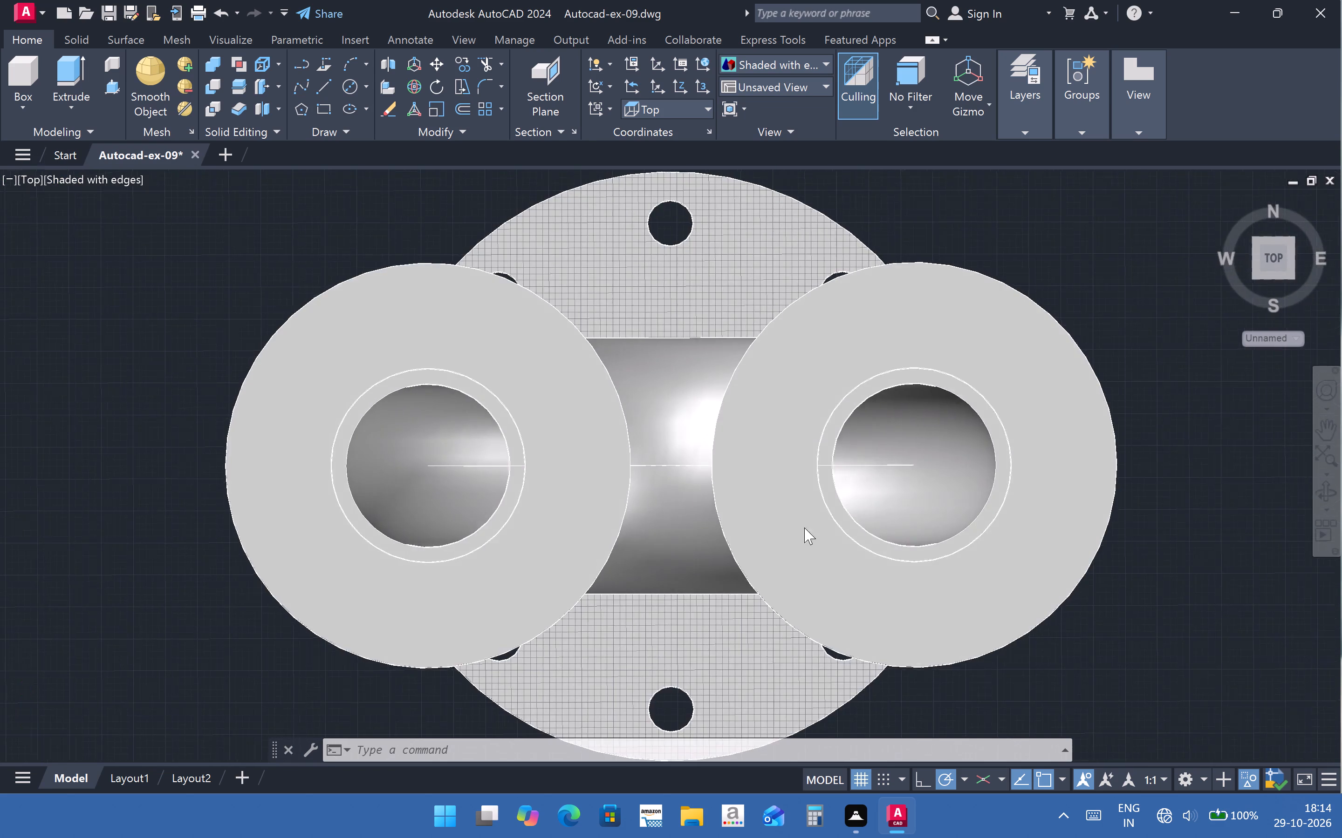
scroll(570, 472, up, 2)
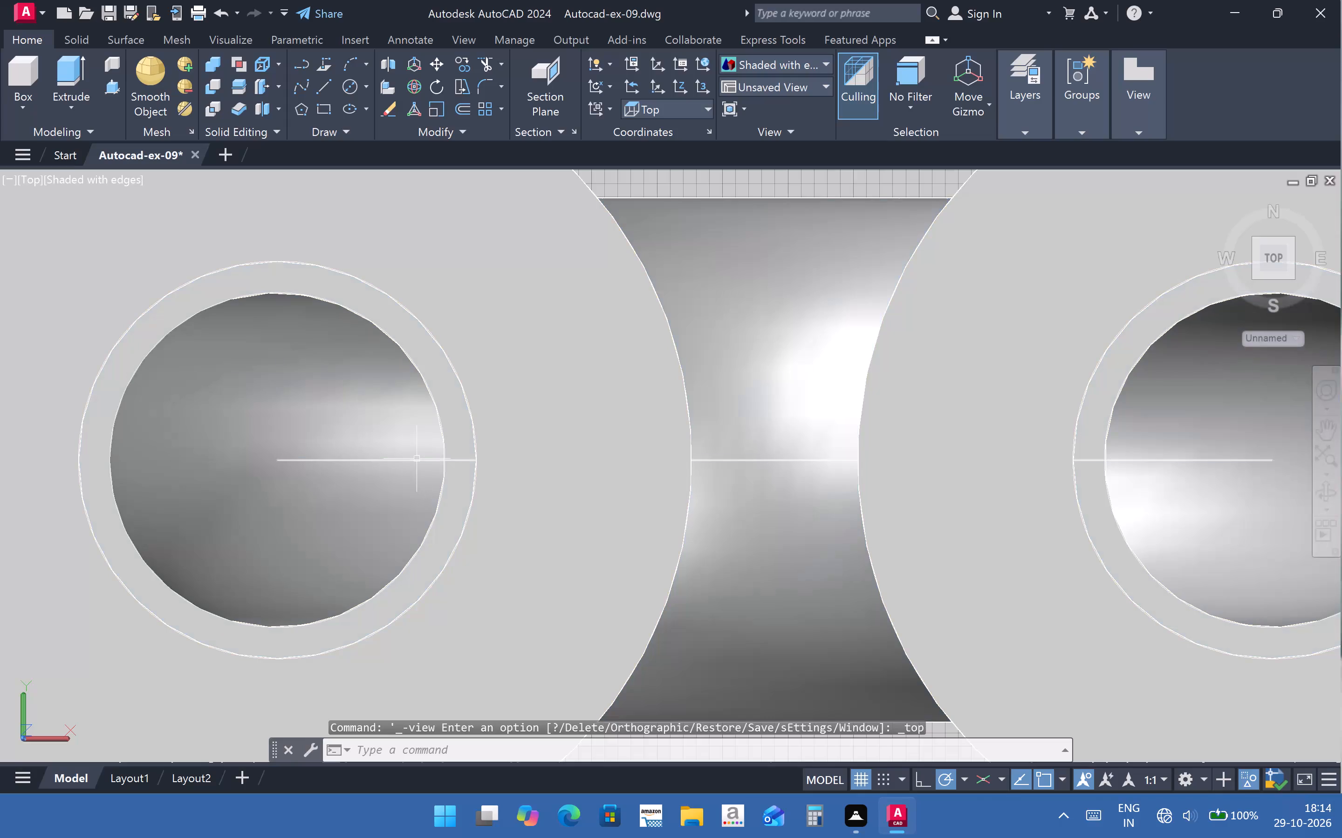
click(417, 459)
scroll(784, 537, down, 2)
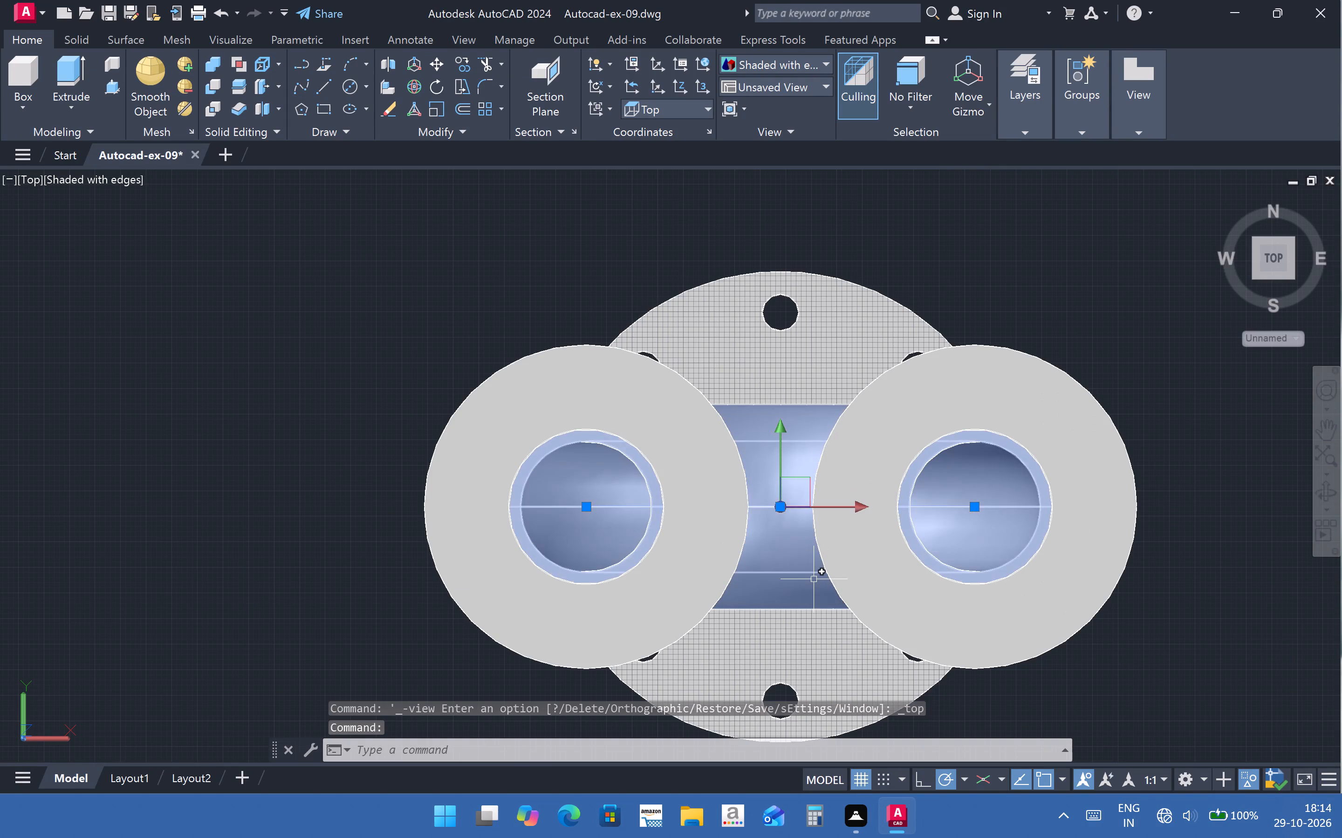
scroll(814, 580, down, 2)
key(Escape)
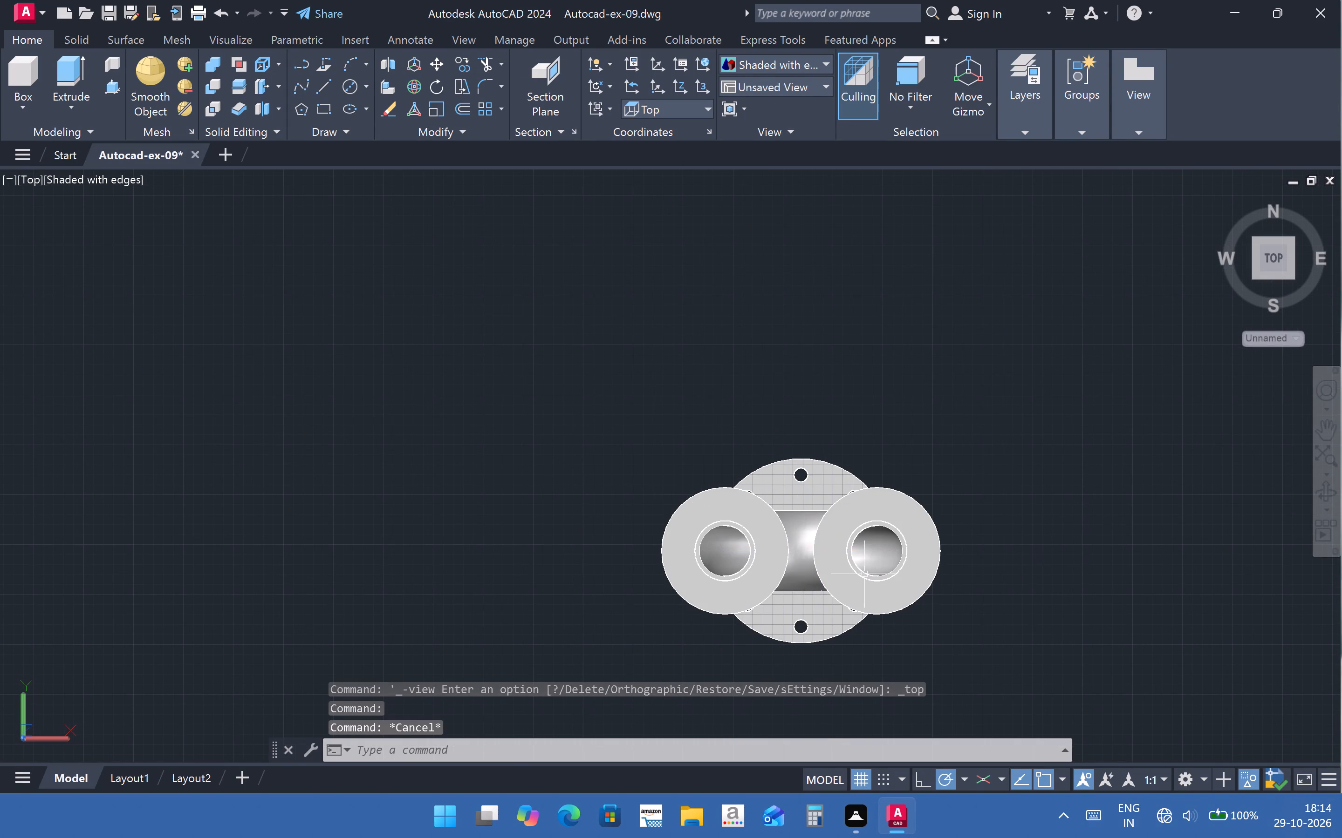
Draw an 80 by 50 rectangle in the open space east of the pipe fitting in the Top view.
scroll(849, 578, down, 1)
middle_drag(919, 576, 670, 466)
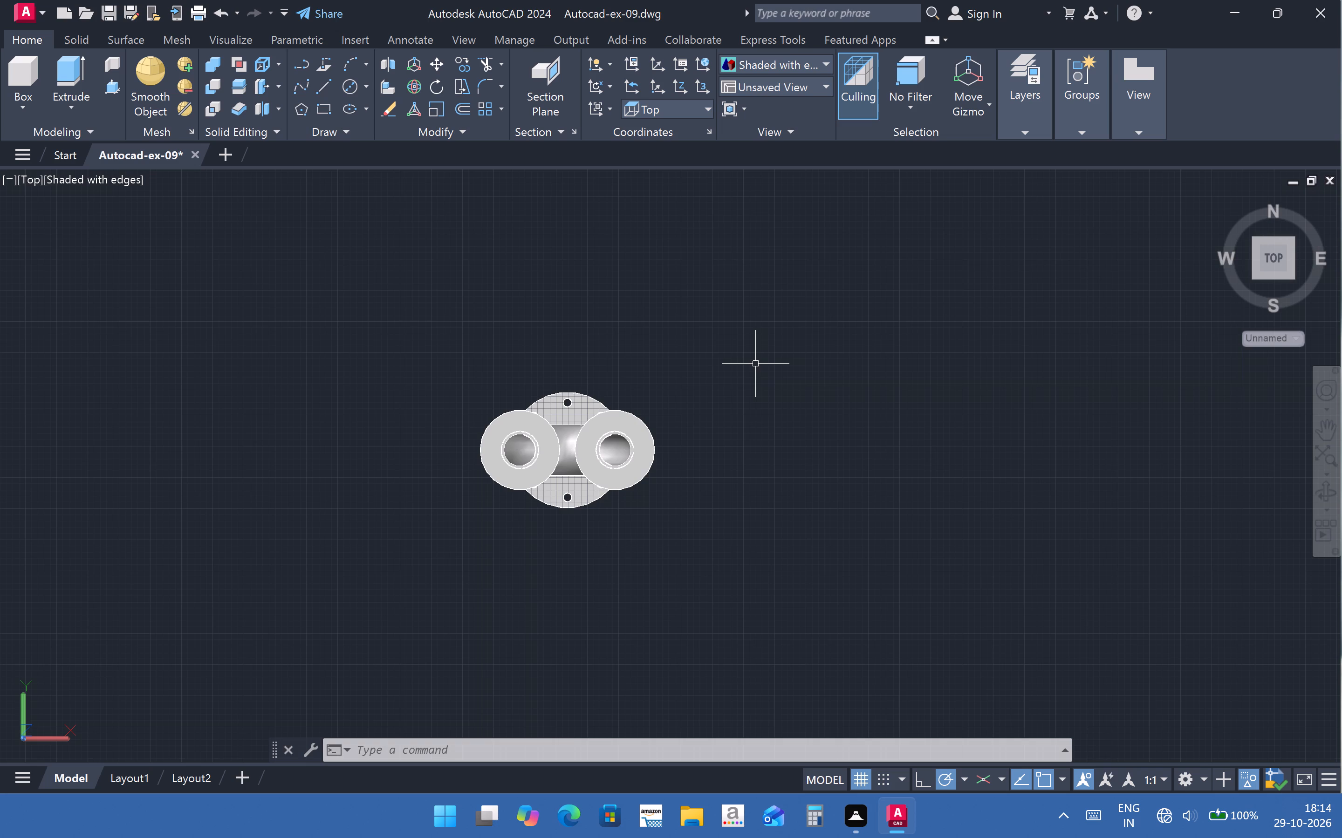
click(324, 109)
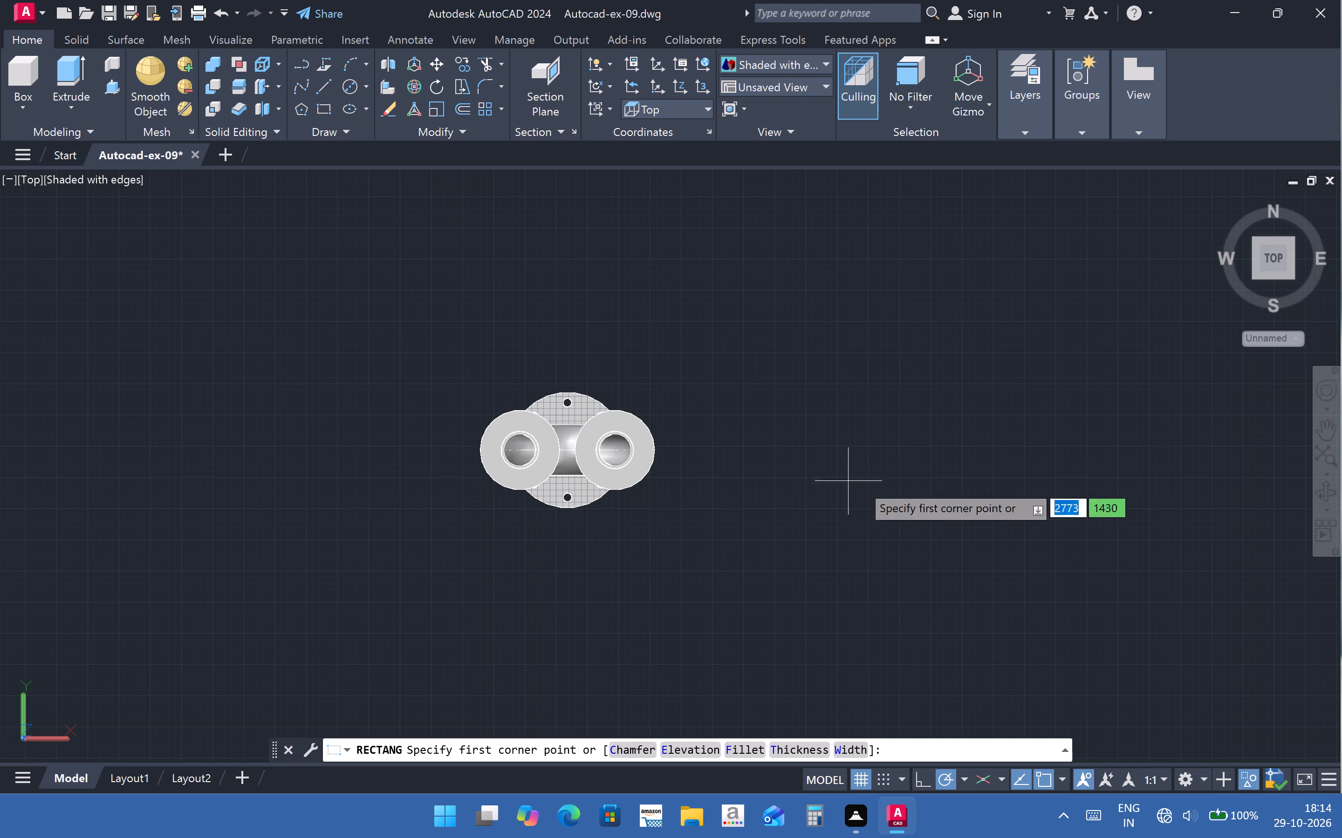
click(823, 436)
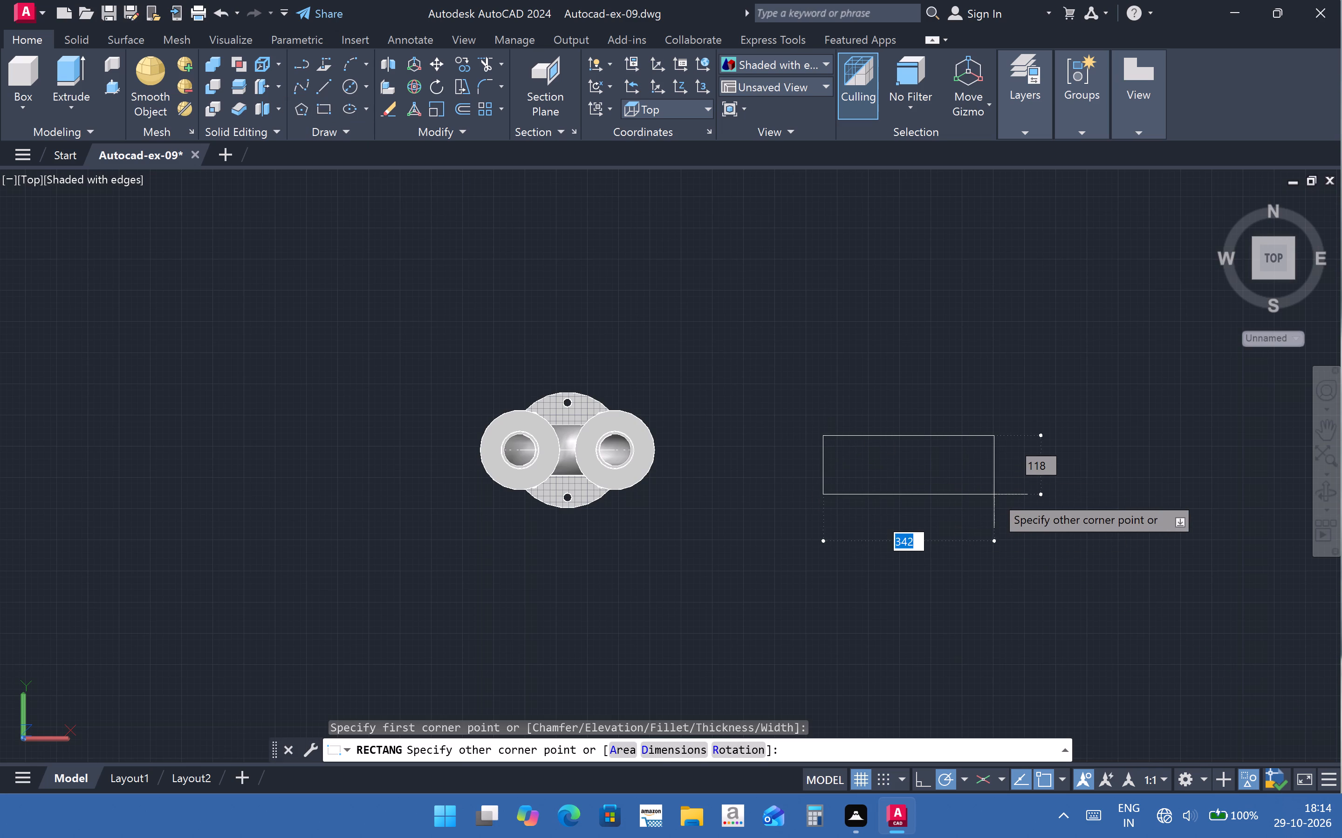
text(80)
key(Tab)
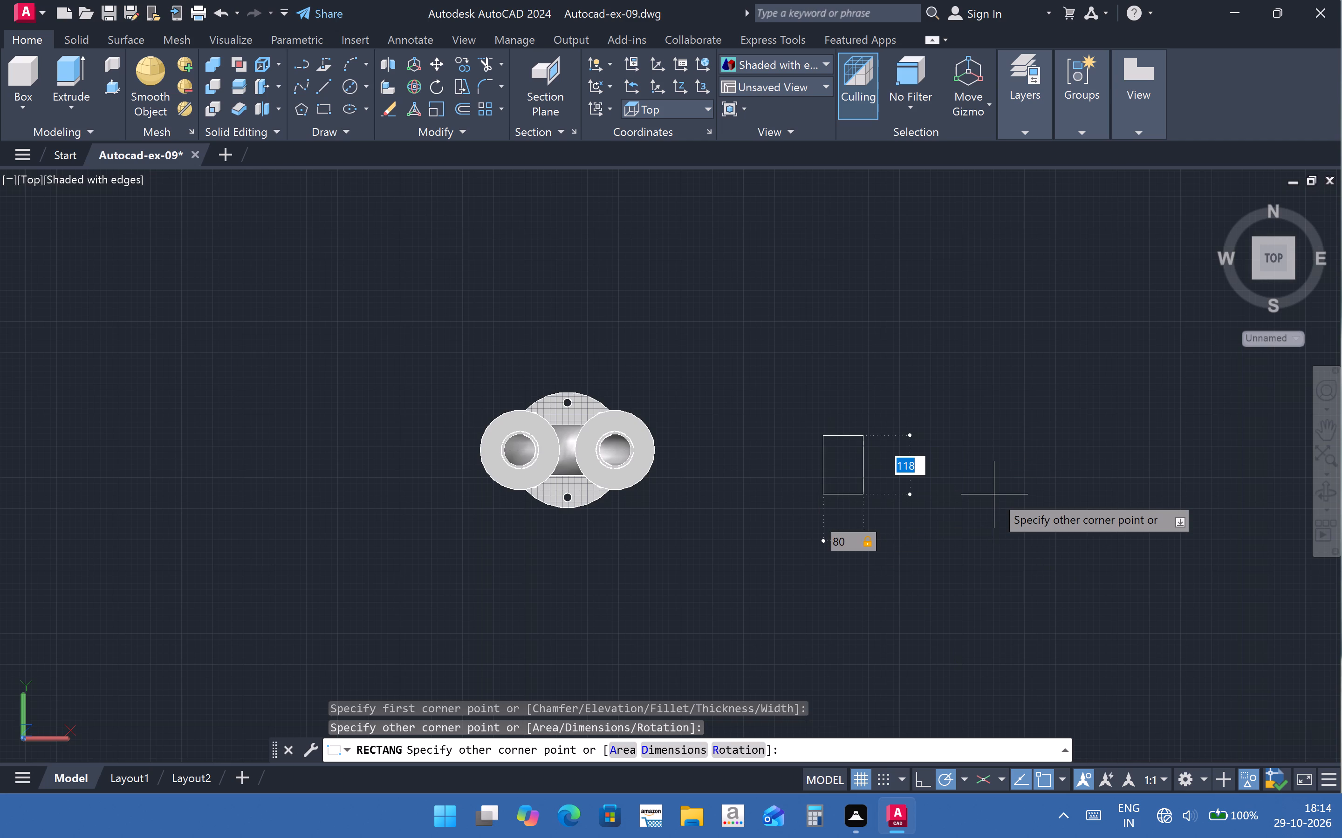
text(50)
key(Return)
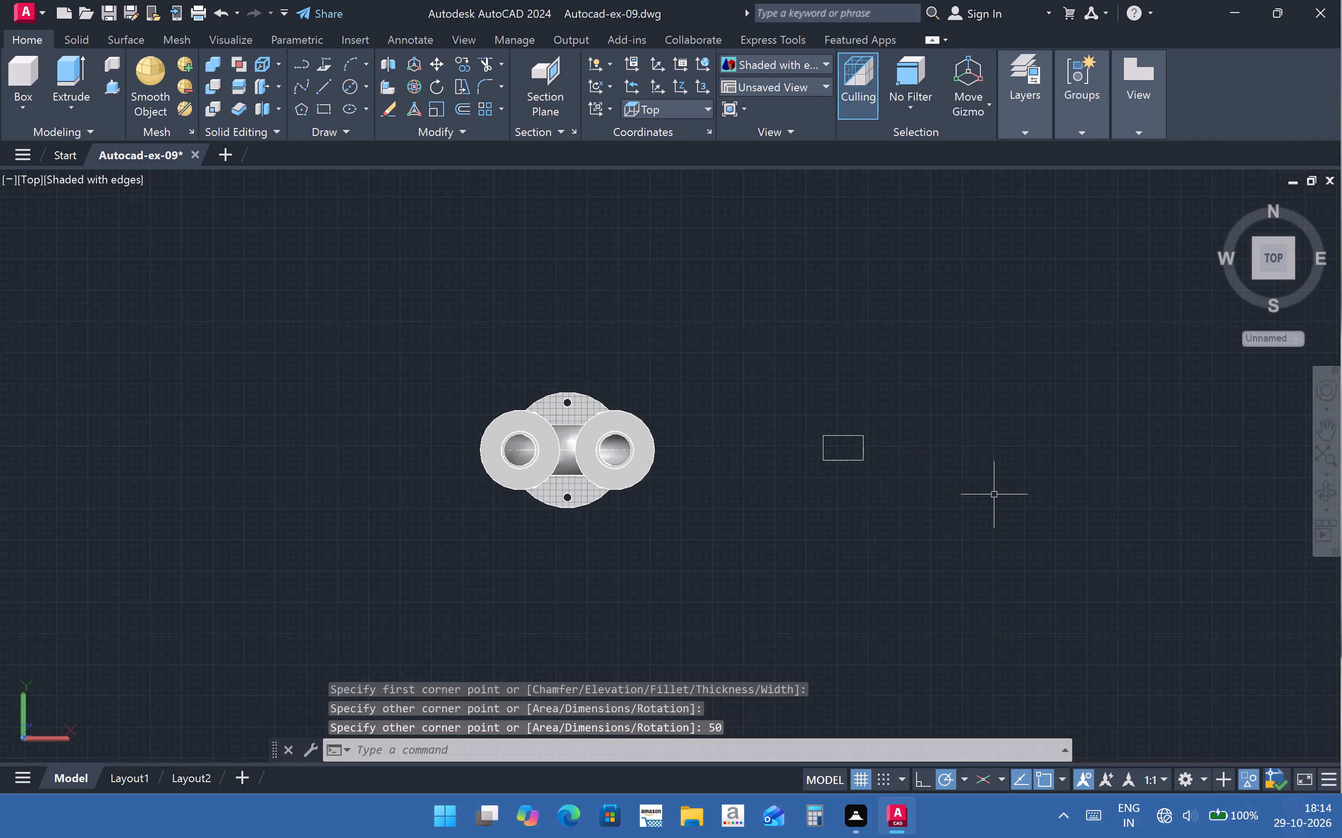
In the SW Isometric view, extrude the 80 by 50 rectangle upward 32 with Presspull to form a block.
scroll(691, 433, up, 1)
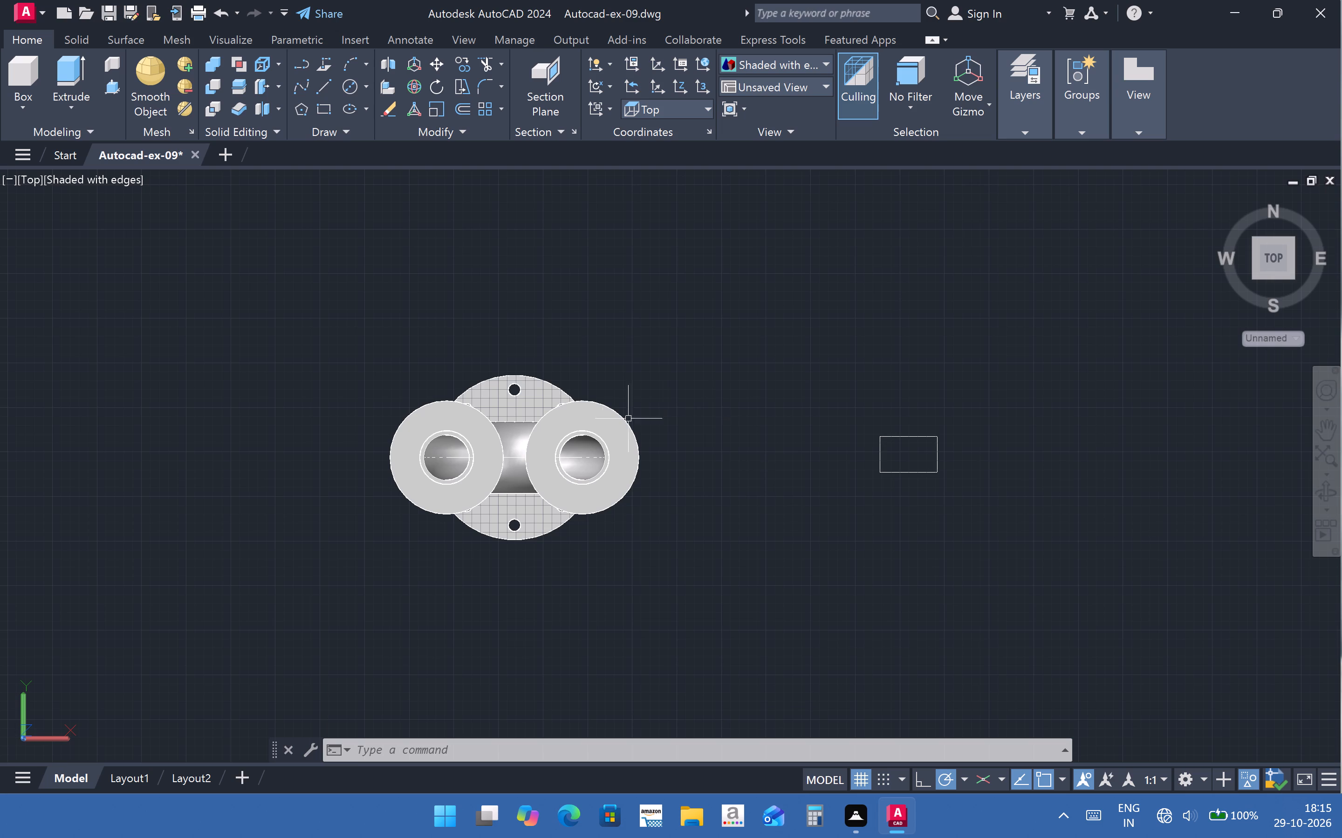
click(22, 179)
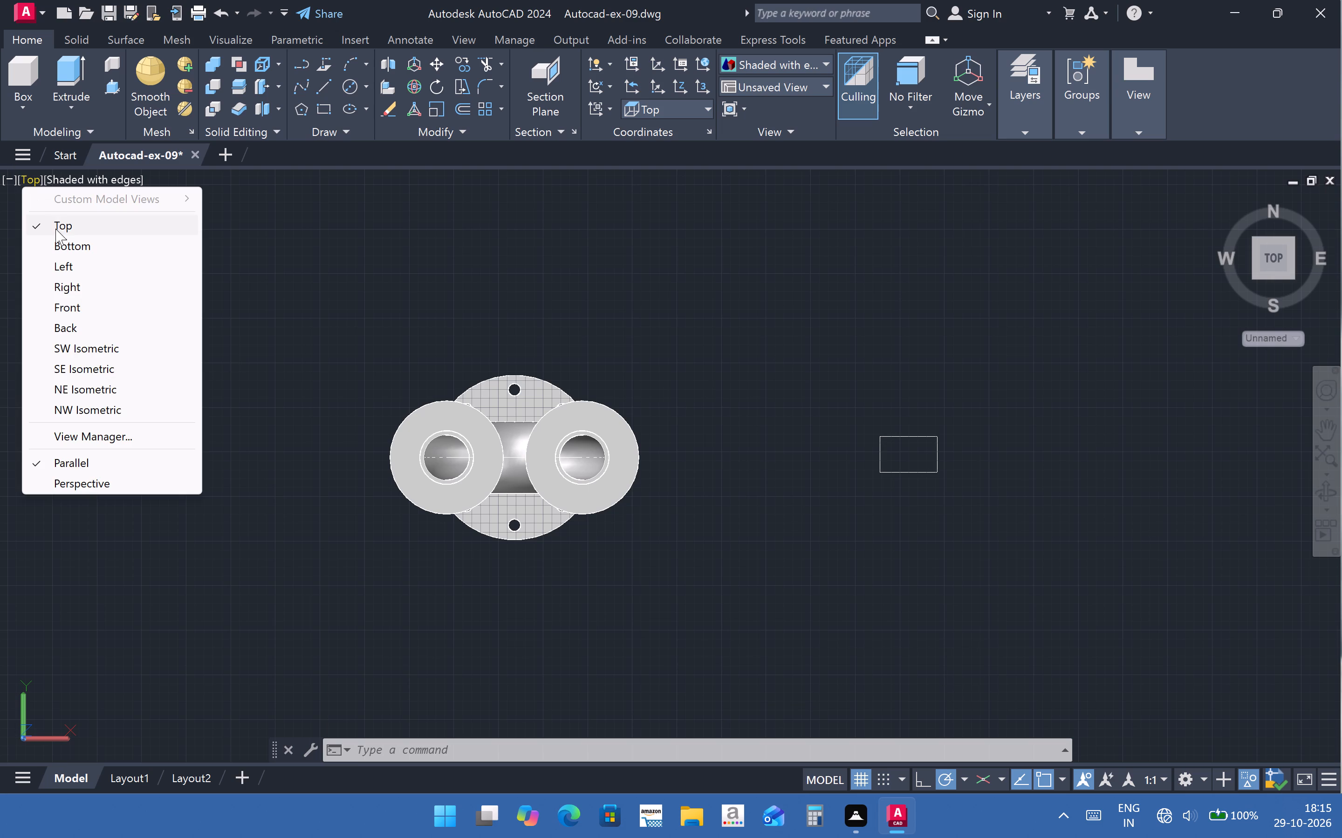
click(95, 353)
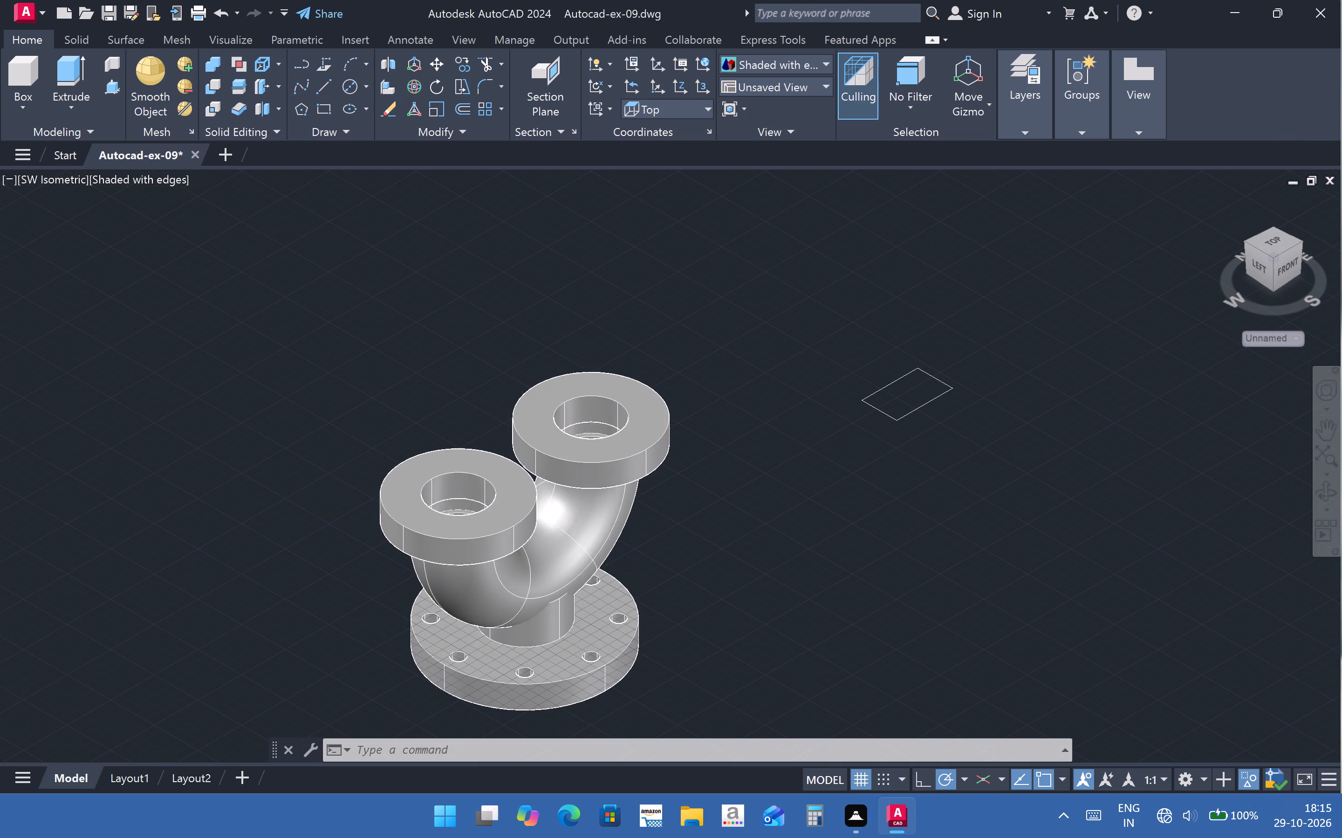
click(899, 419)
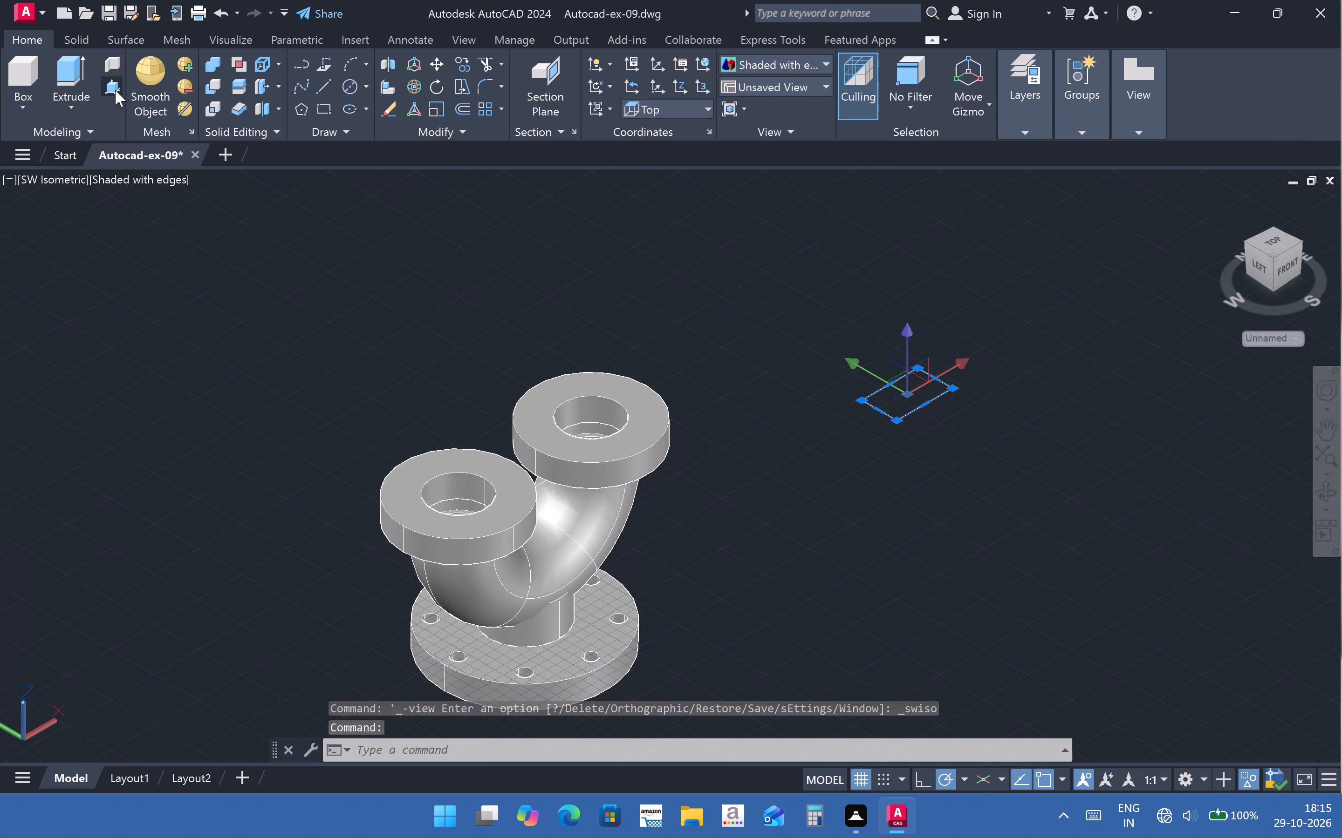
click(113, 89)
click(891, 419)
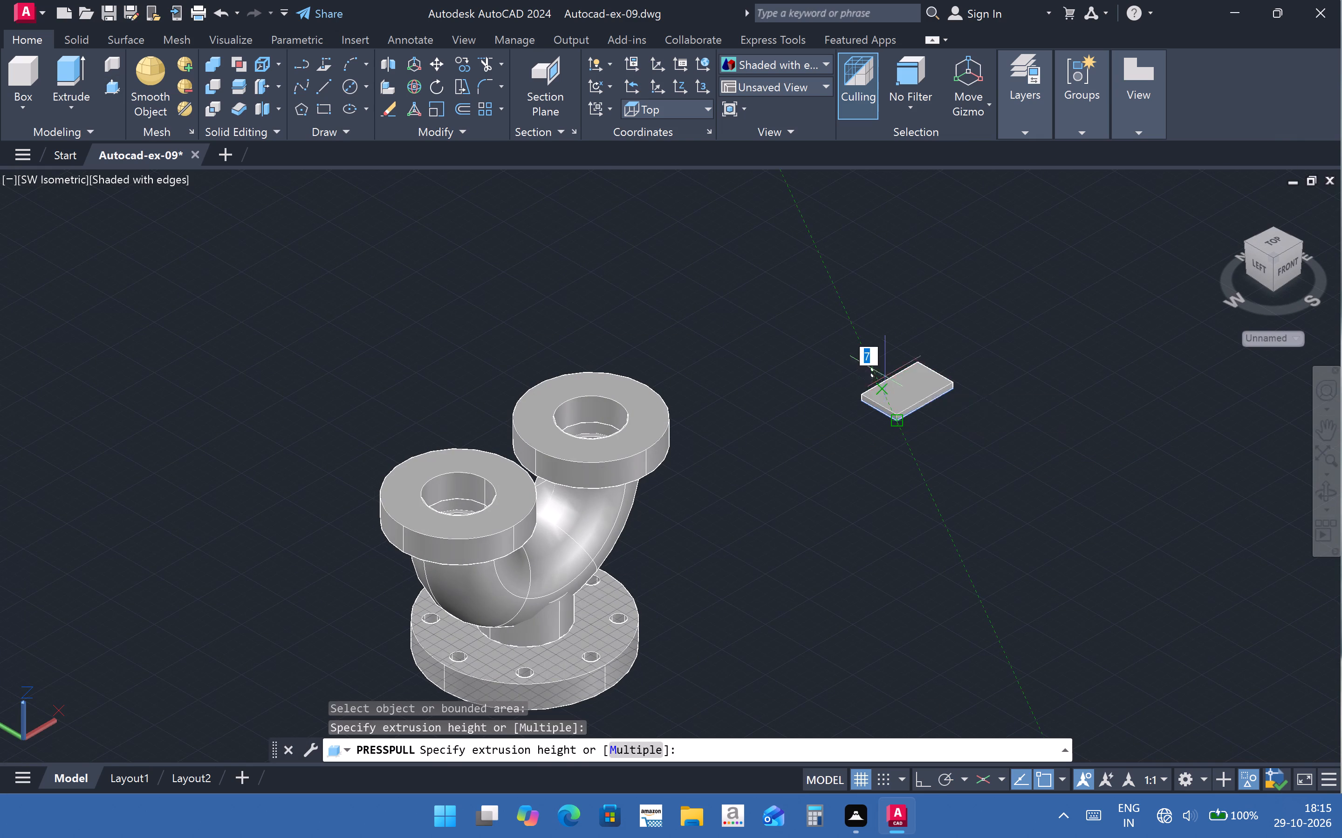
text(32)
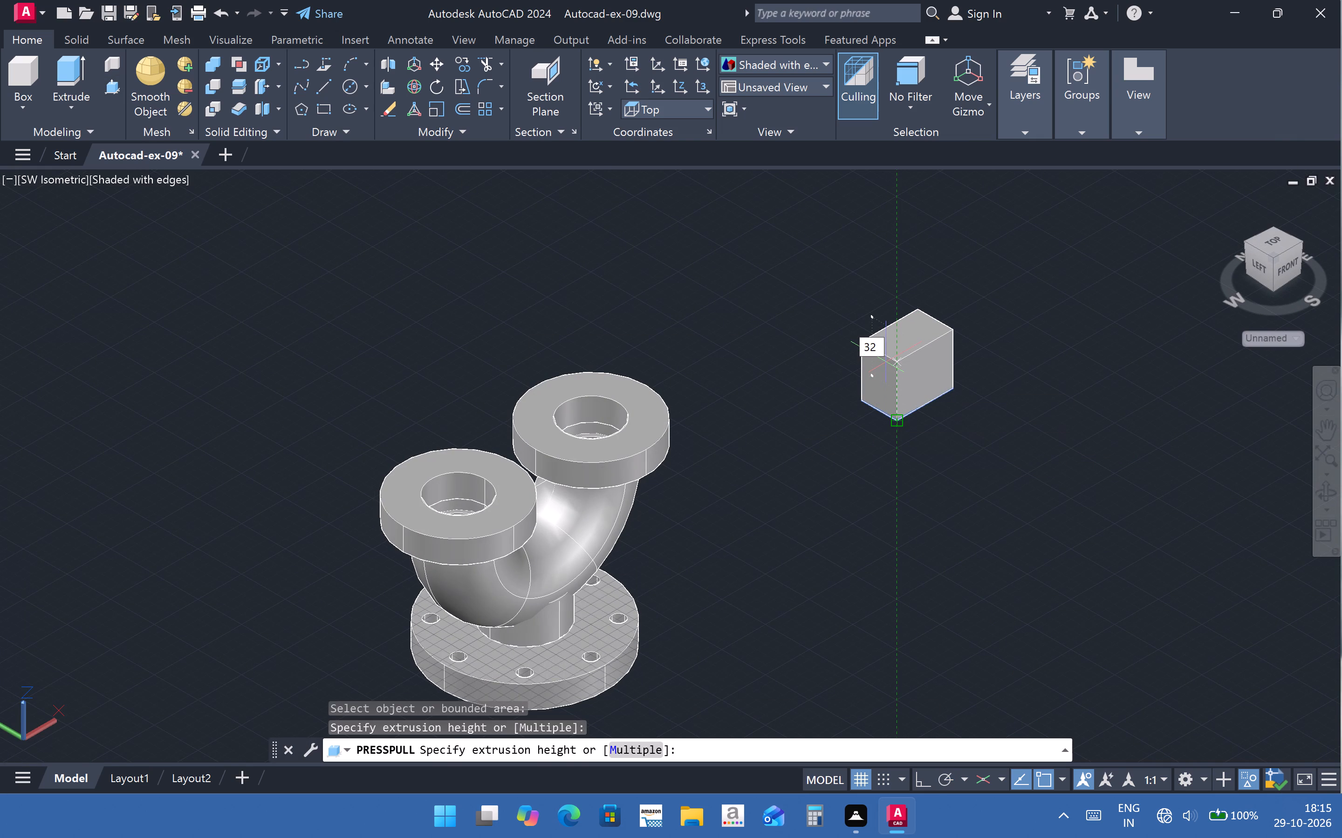
key(Return)
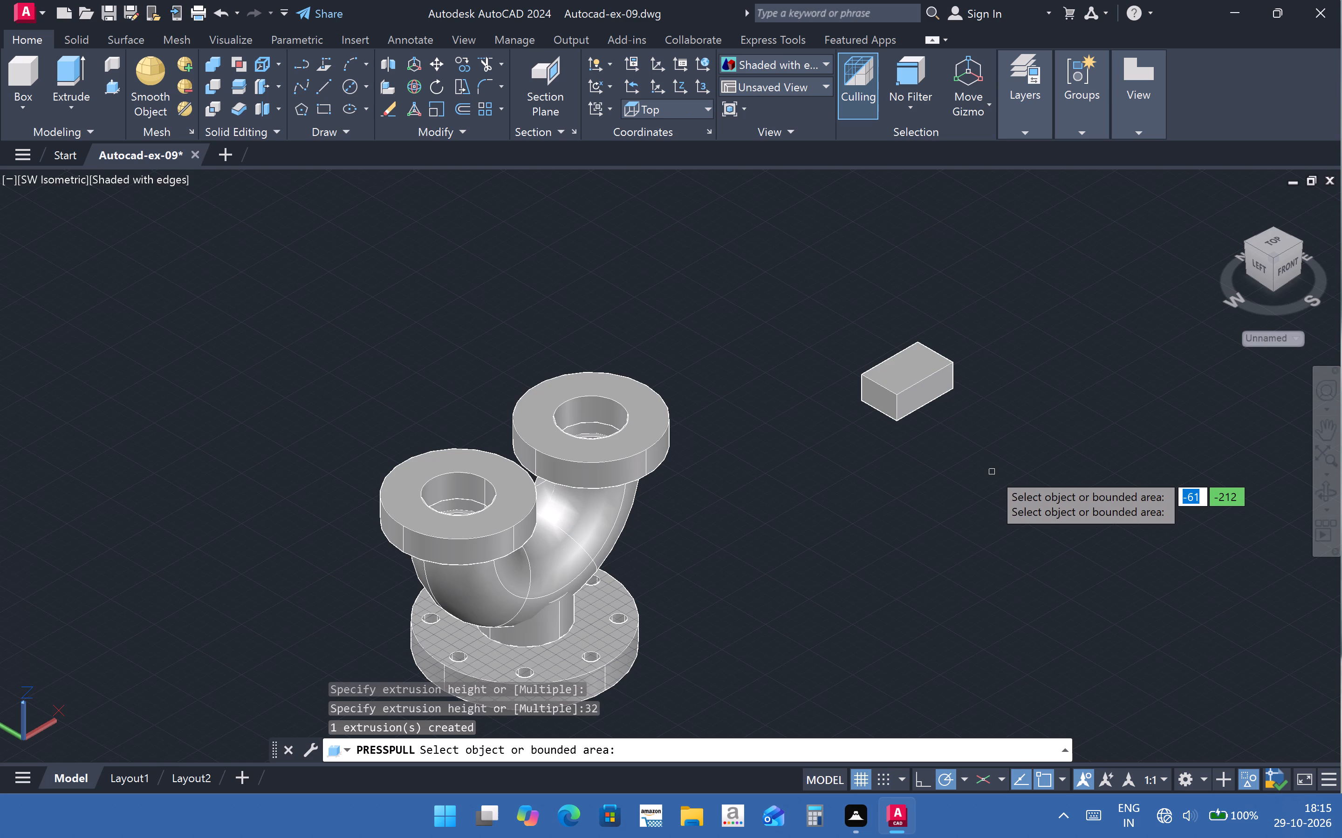
Draw a line joining the bore centres at the top faces of the two upper flanges.
click(318, 84)
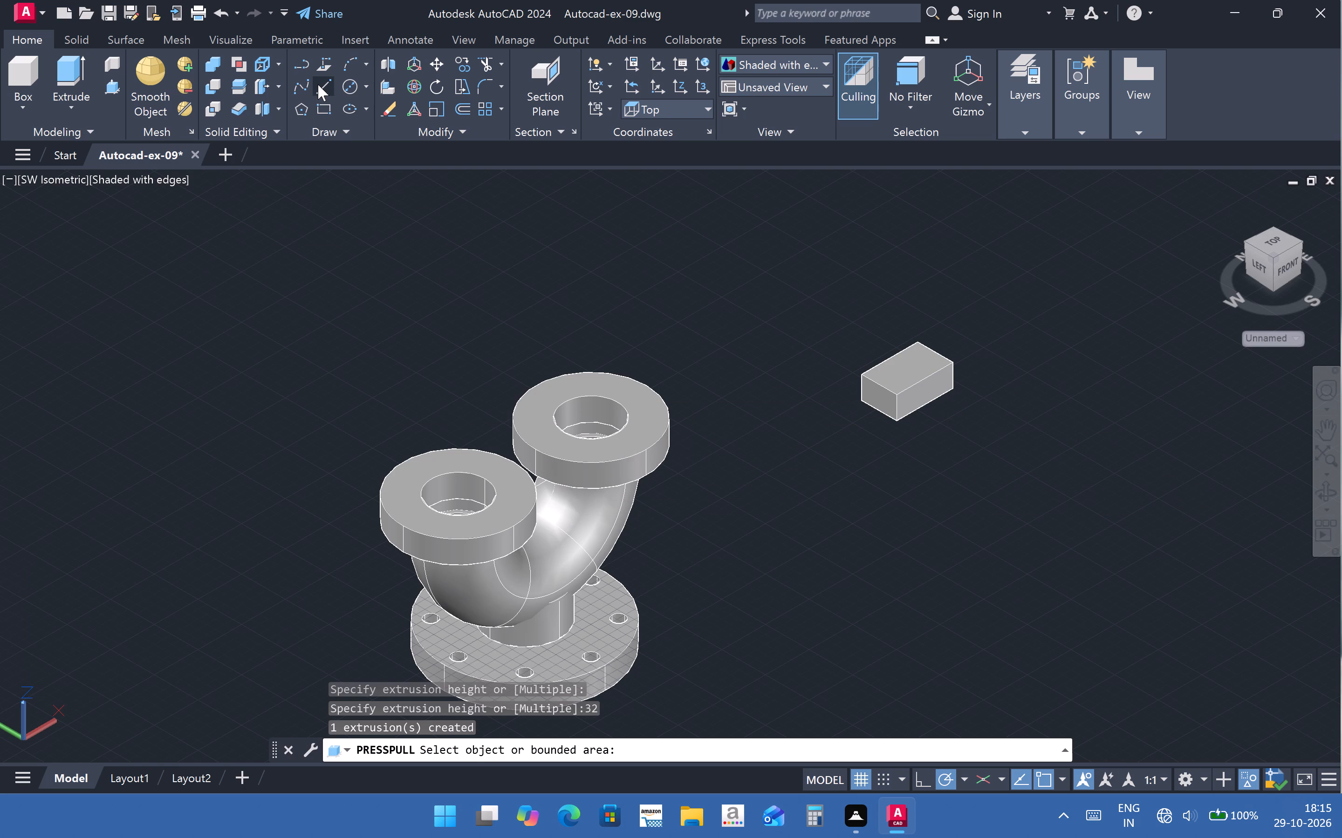
click(453, 497)
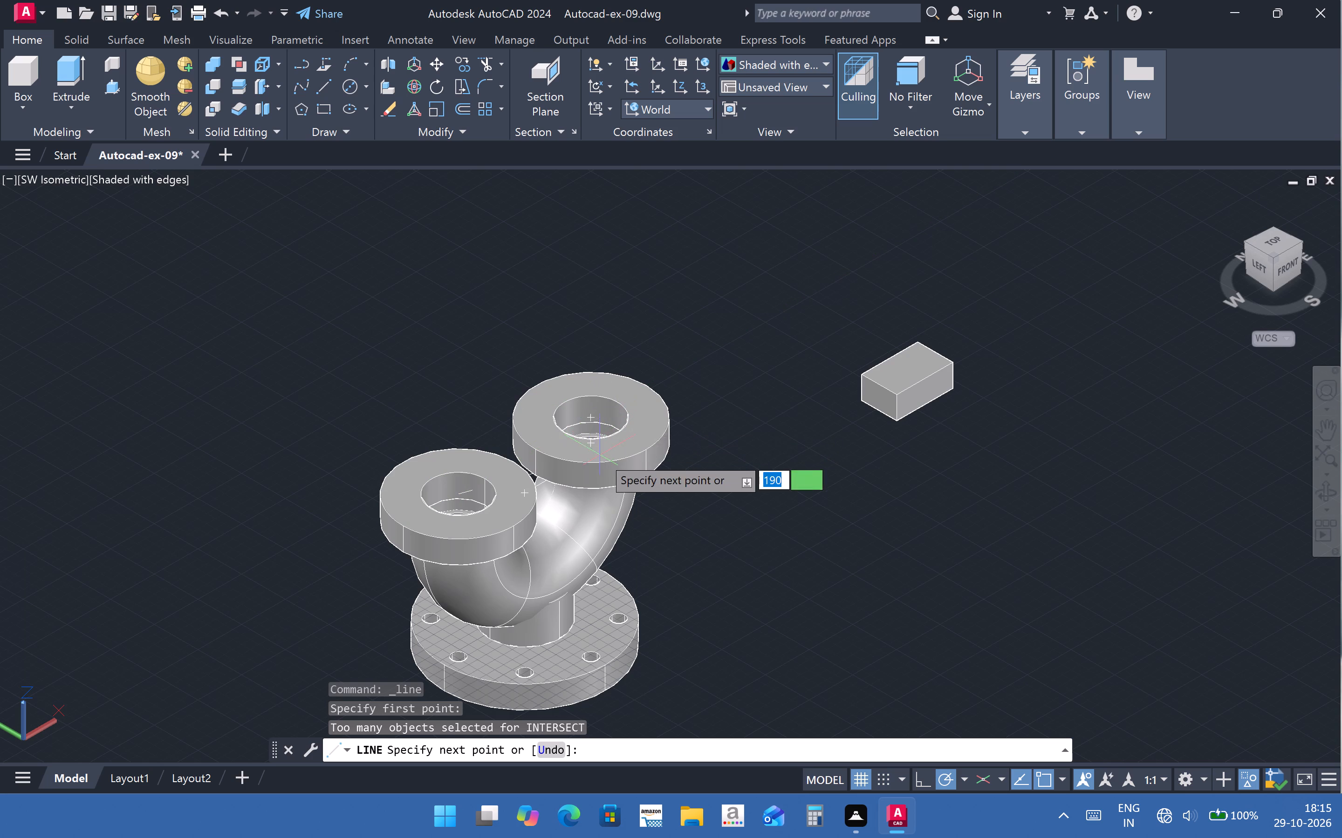
click(593, 418)
key(Escape)
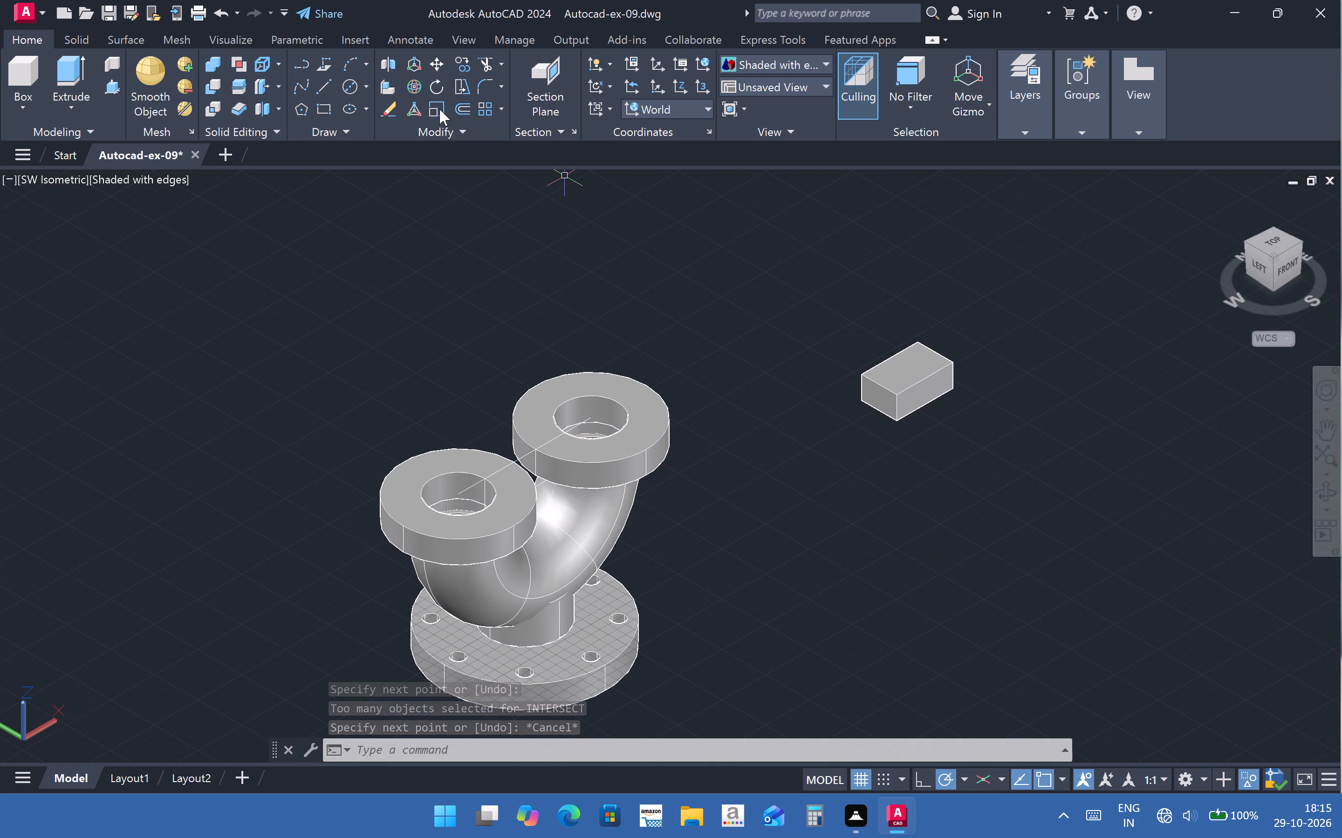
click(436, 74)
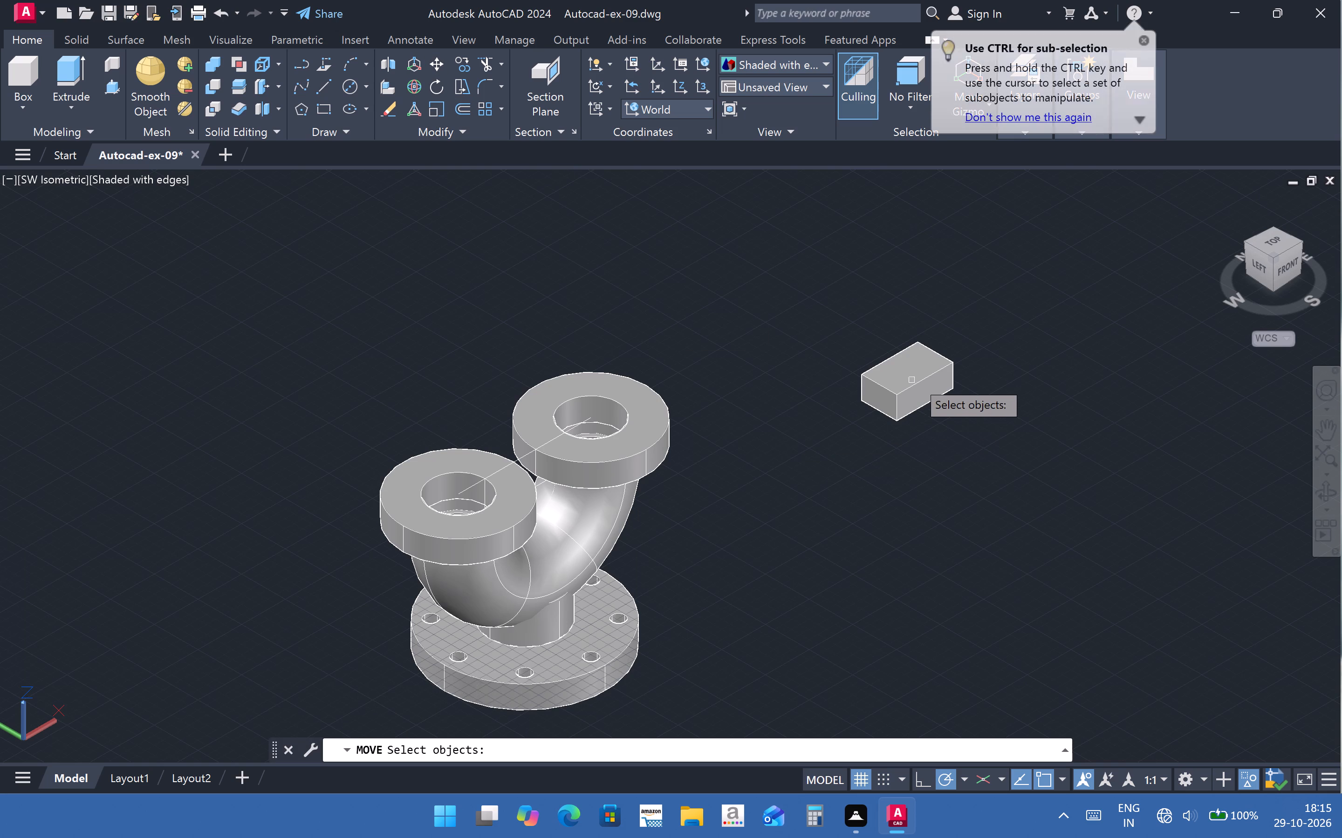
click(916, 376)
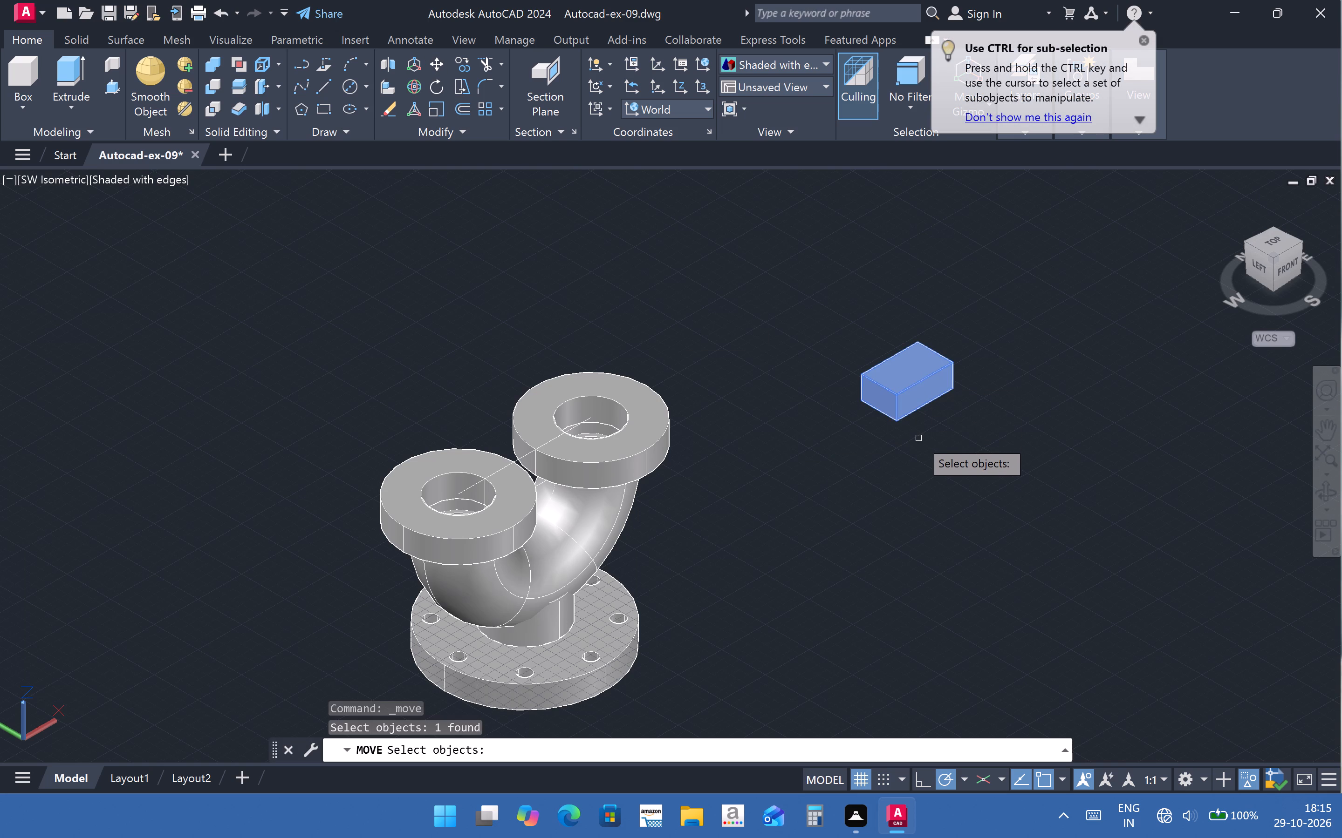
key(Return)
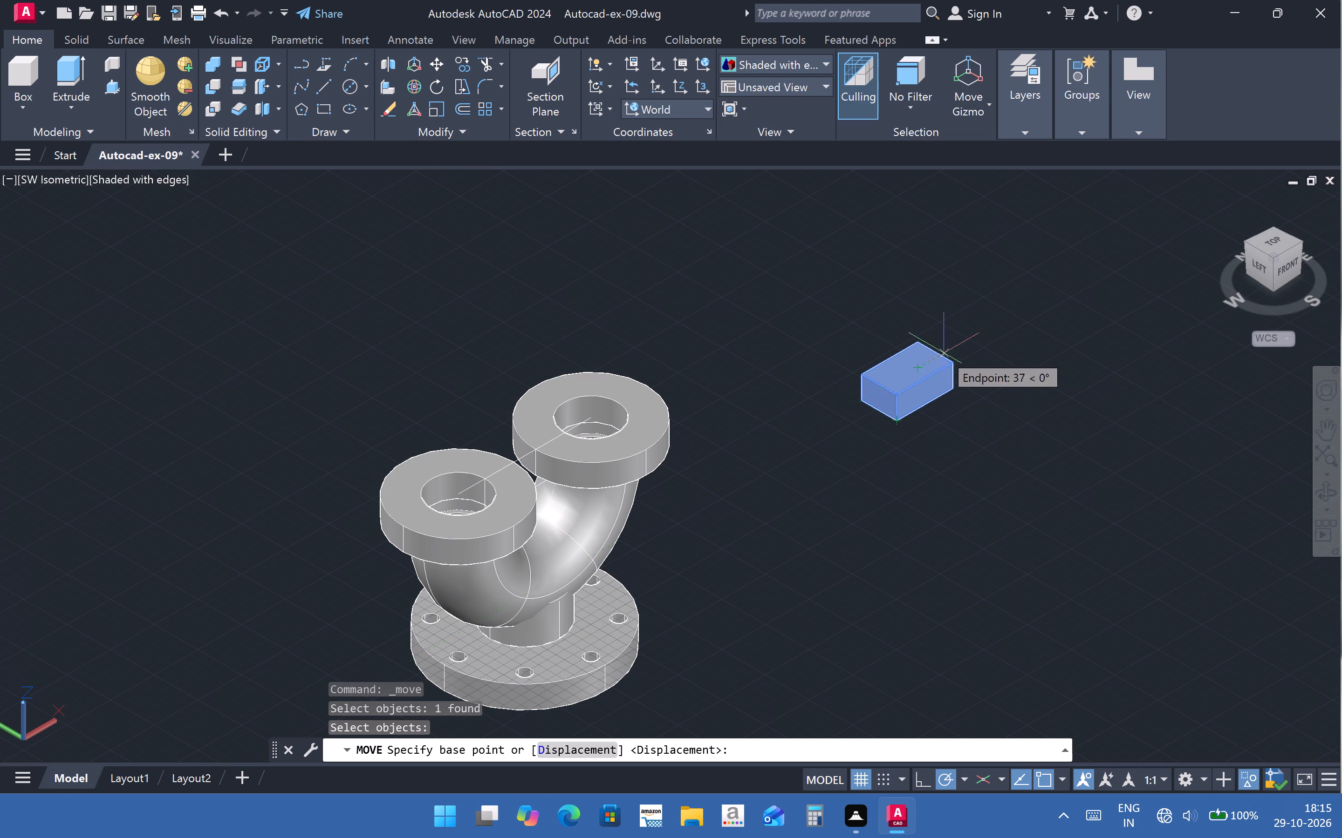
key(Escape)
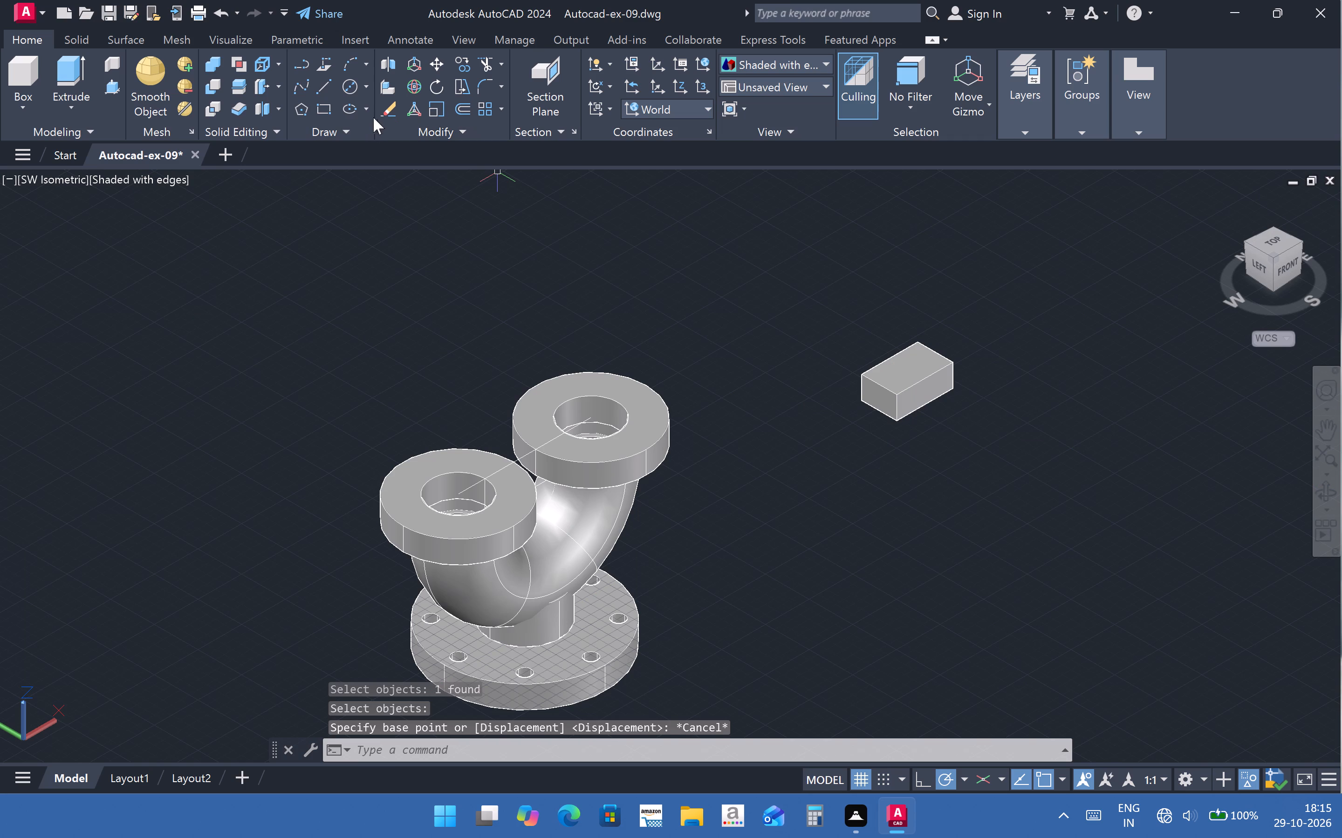
From the block's bottom southwest corner, draw line segments 25 along the short west edge and 40 east to the base centre.
click(321, 88)
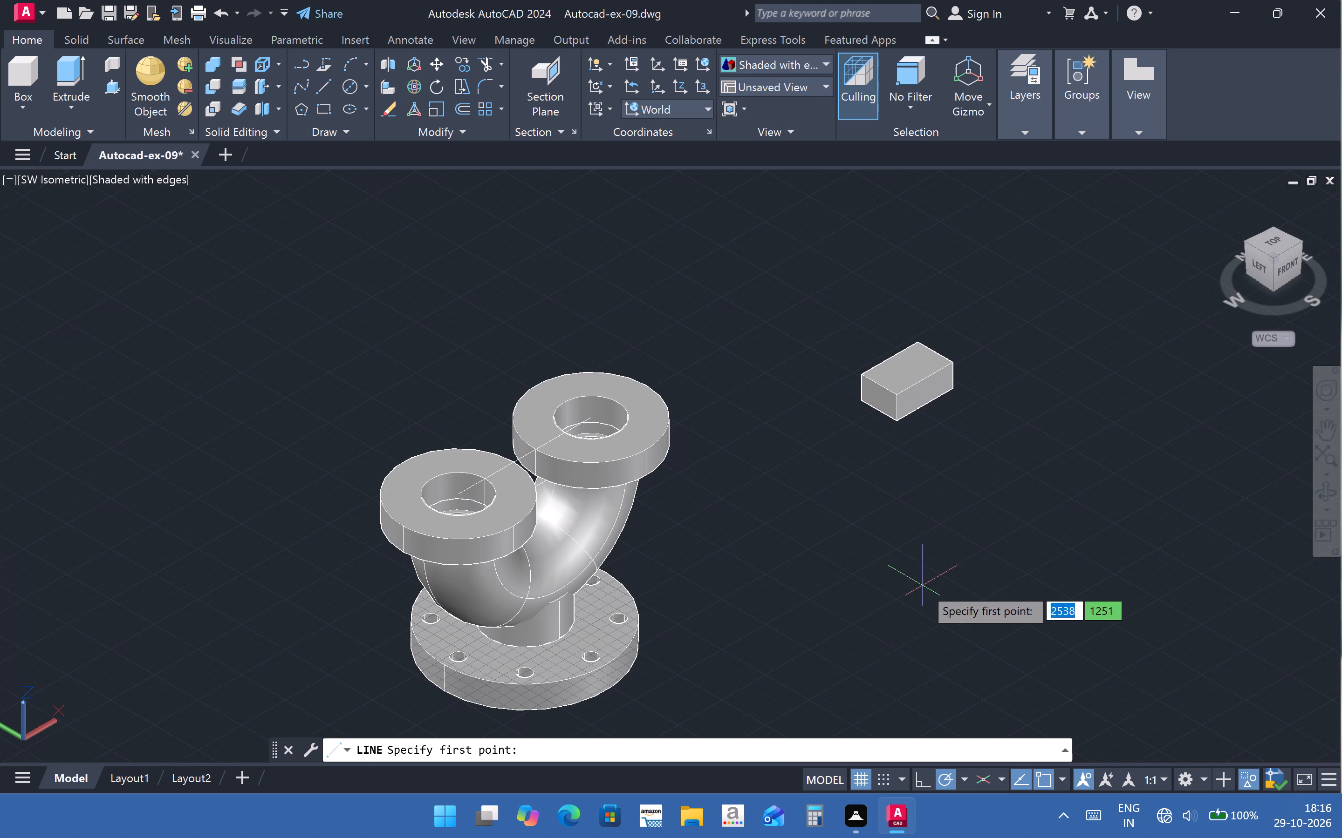
scroll(942, 520, up, 4)
scroll(704, 436, down, 3)
middle_drag(704, 437, 714, 541)
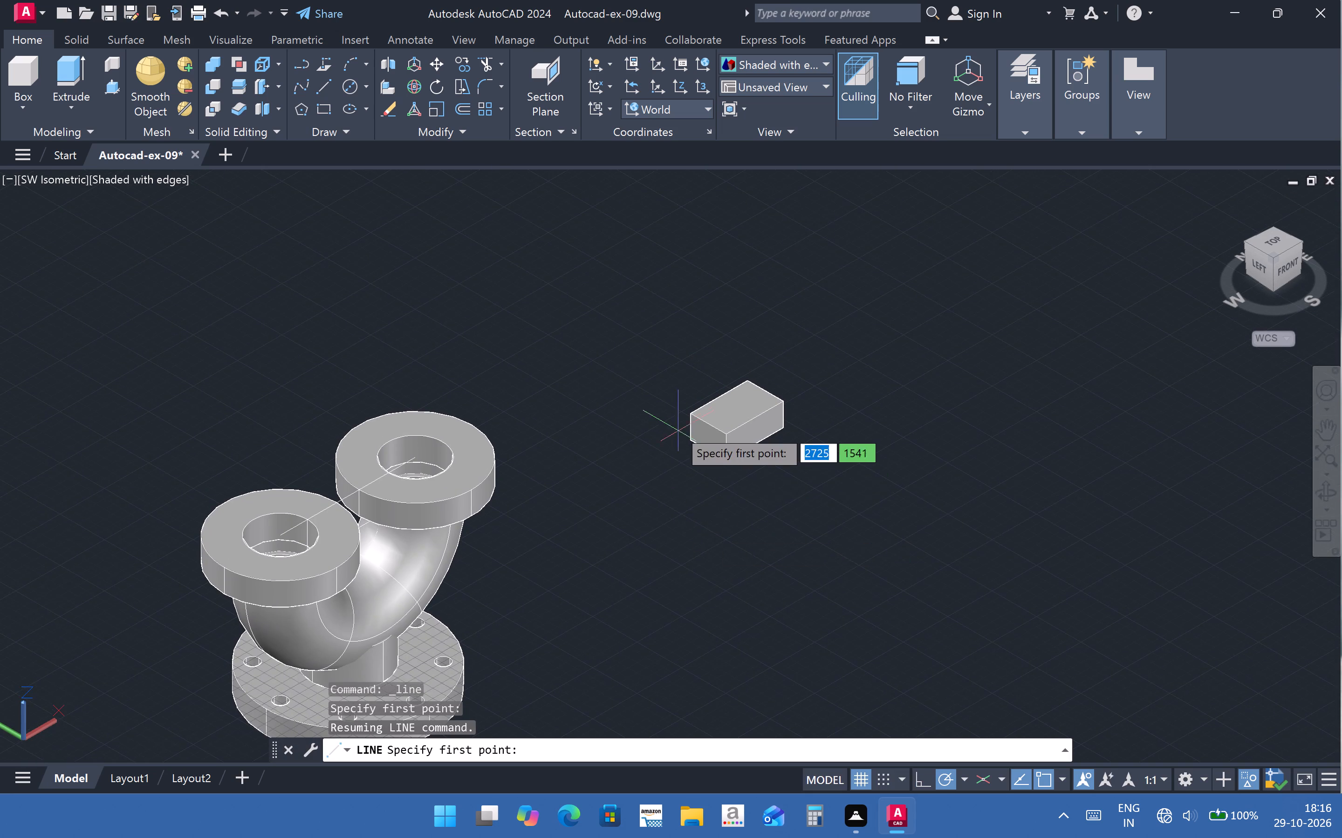
scroll(677, 428, up, 1)
click(330, 84)
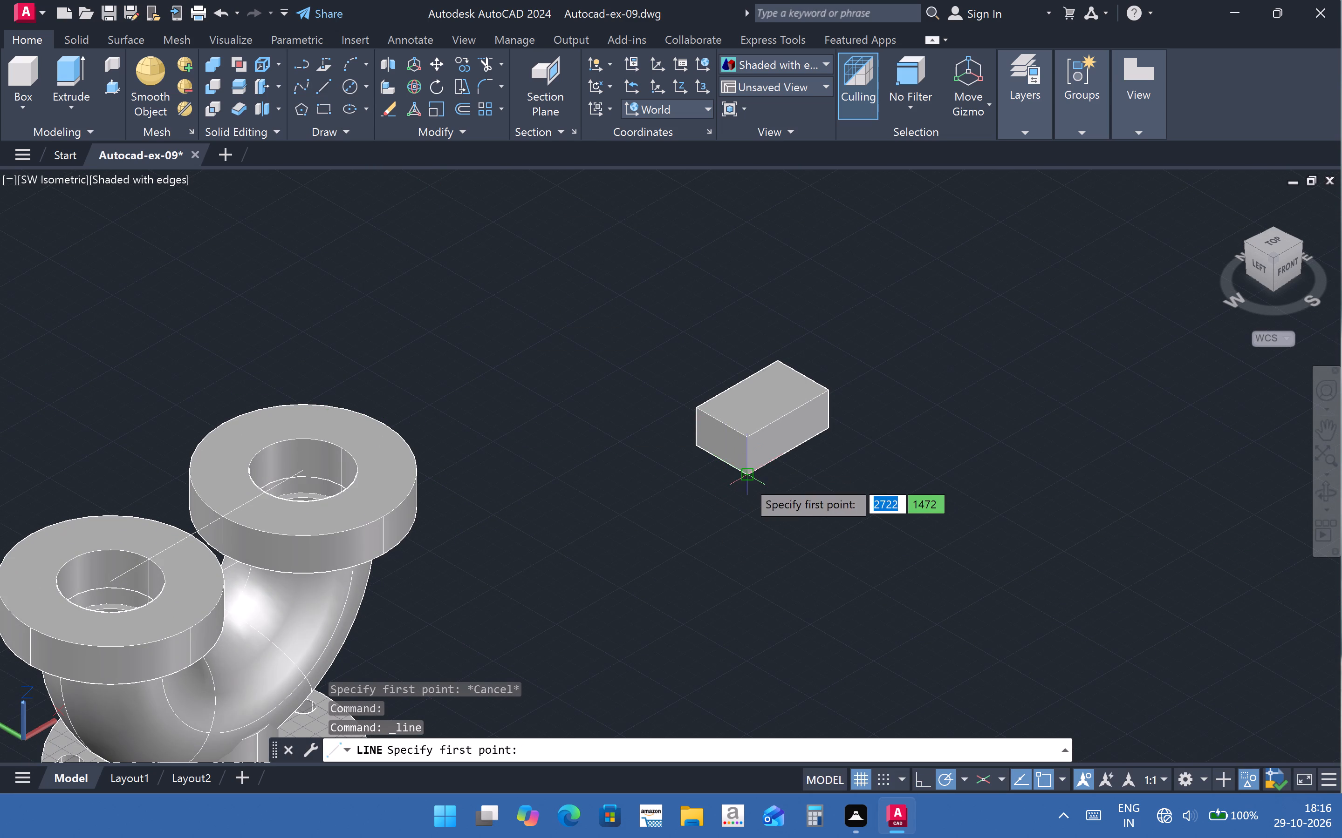
click(746, 480)
text(25)
key(Return)
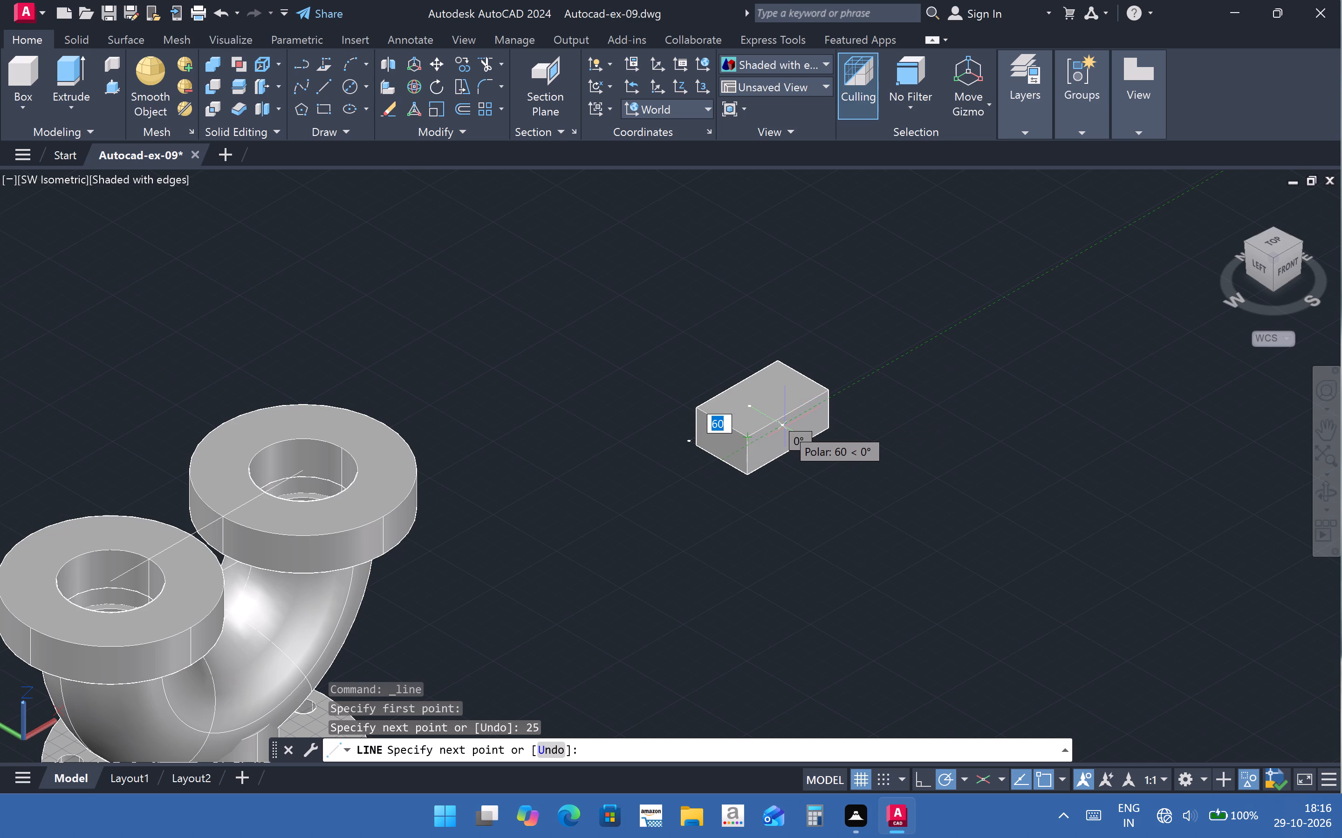
text(40)
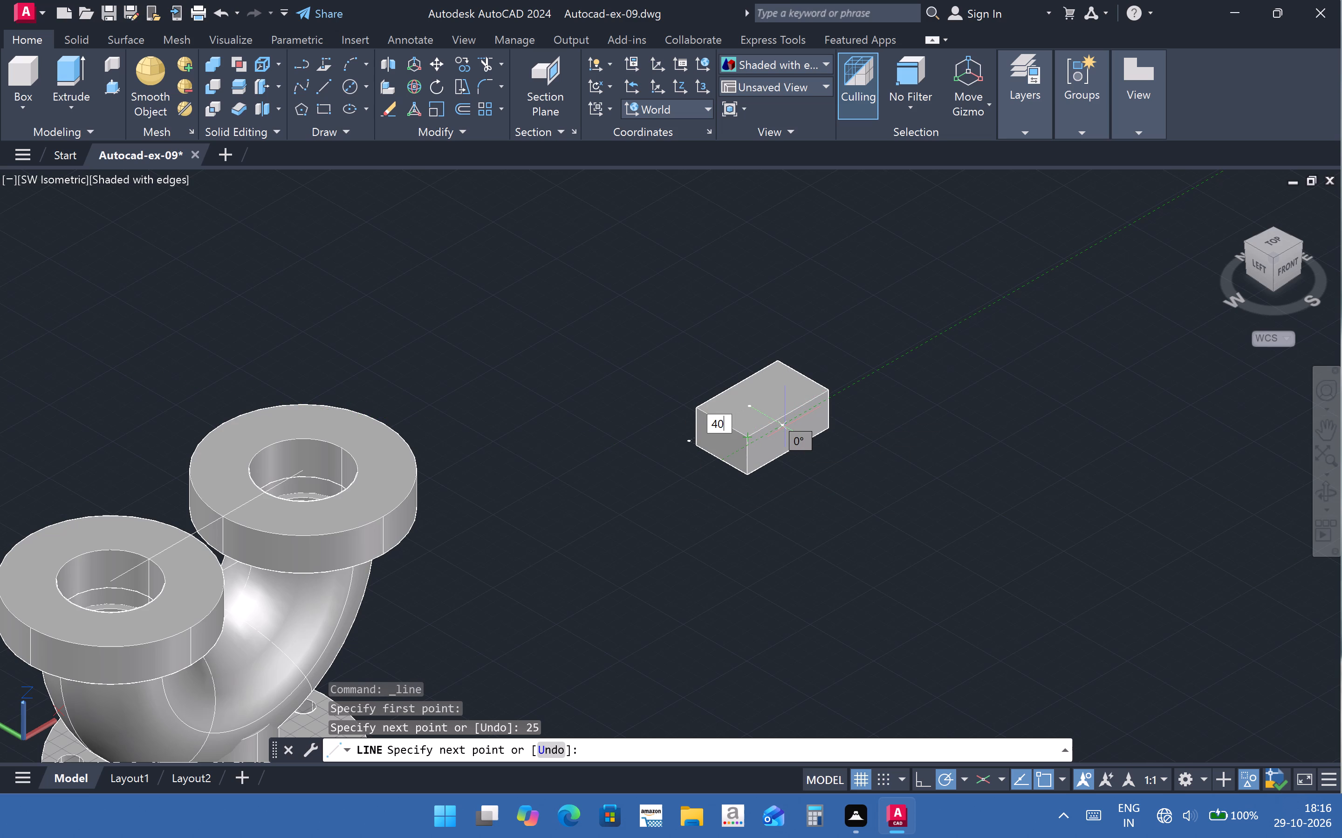
key(Return)
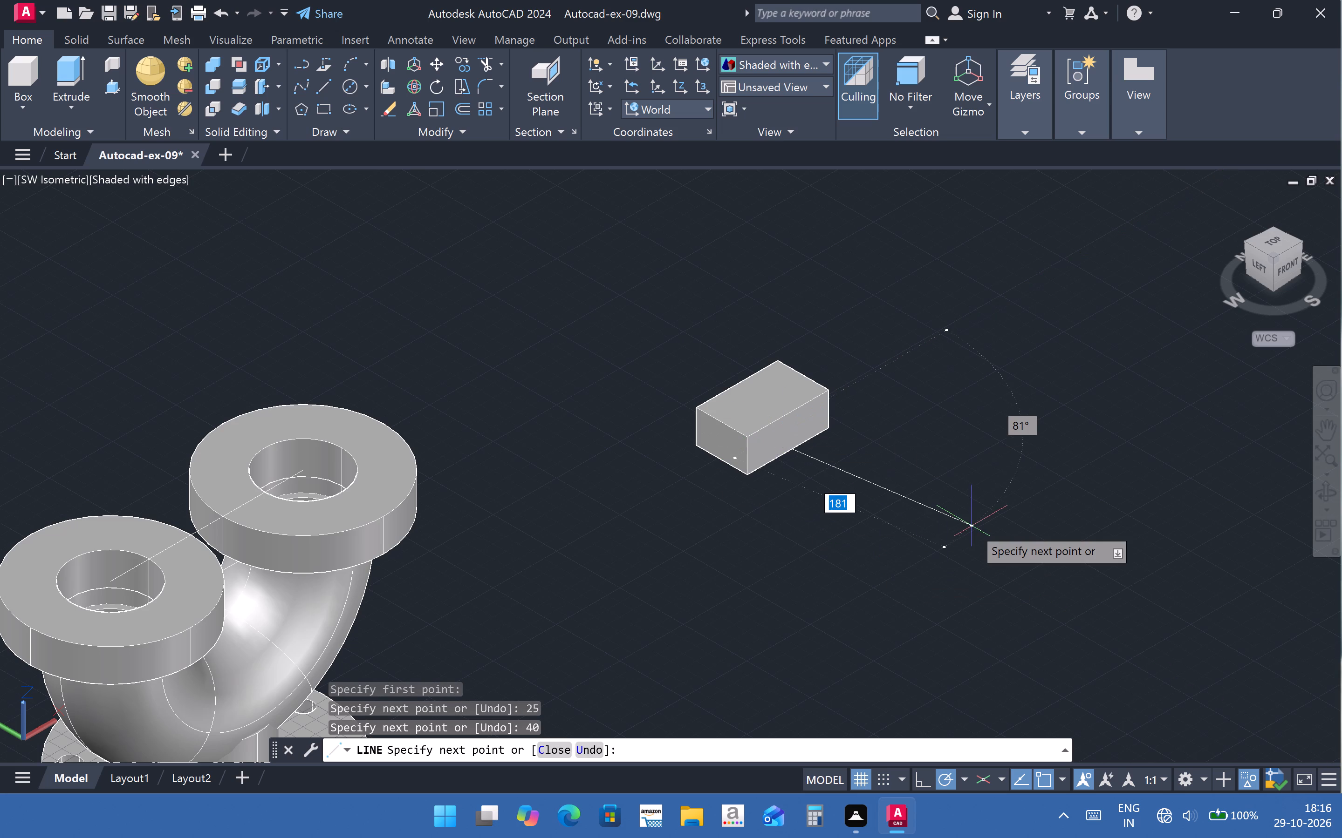
key(Escape)
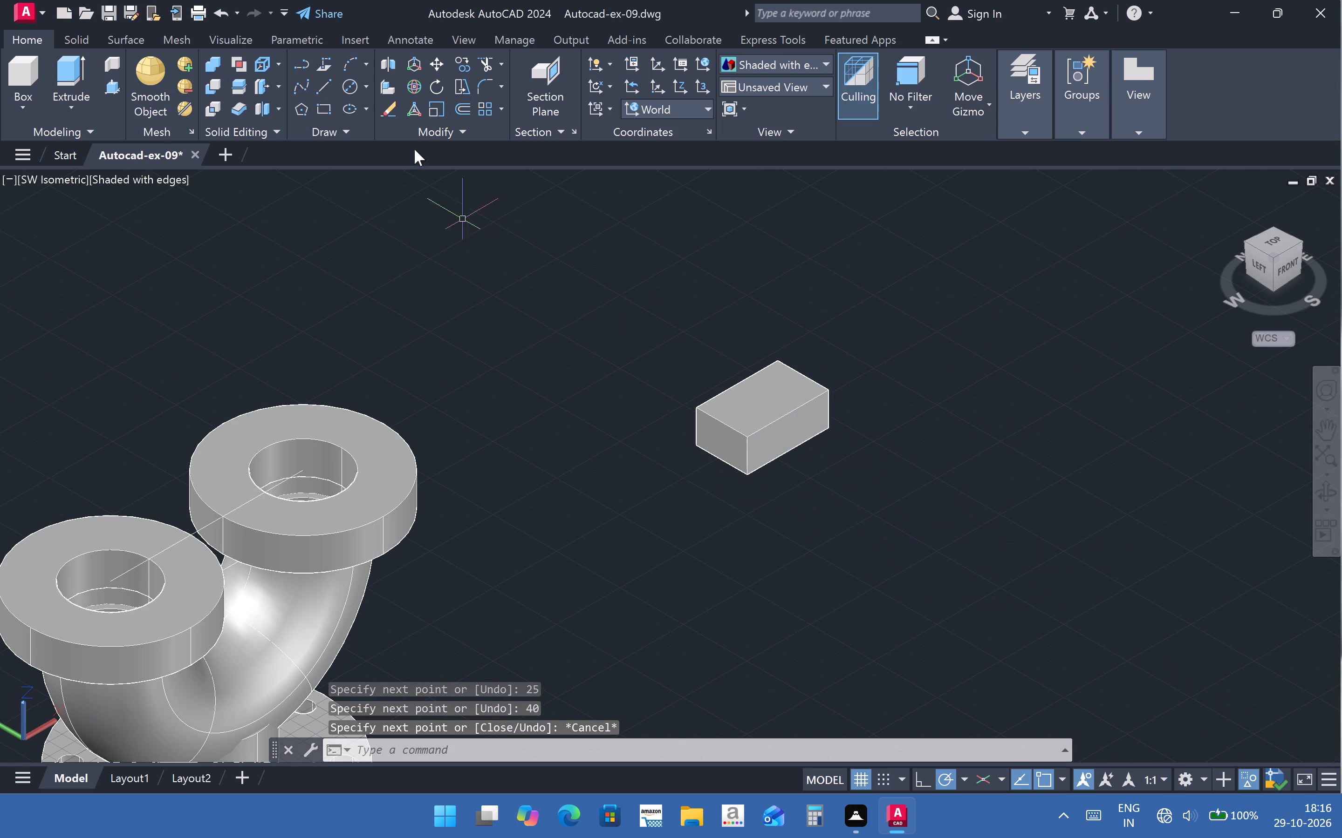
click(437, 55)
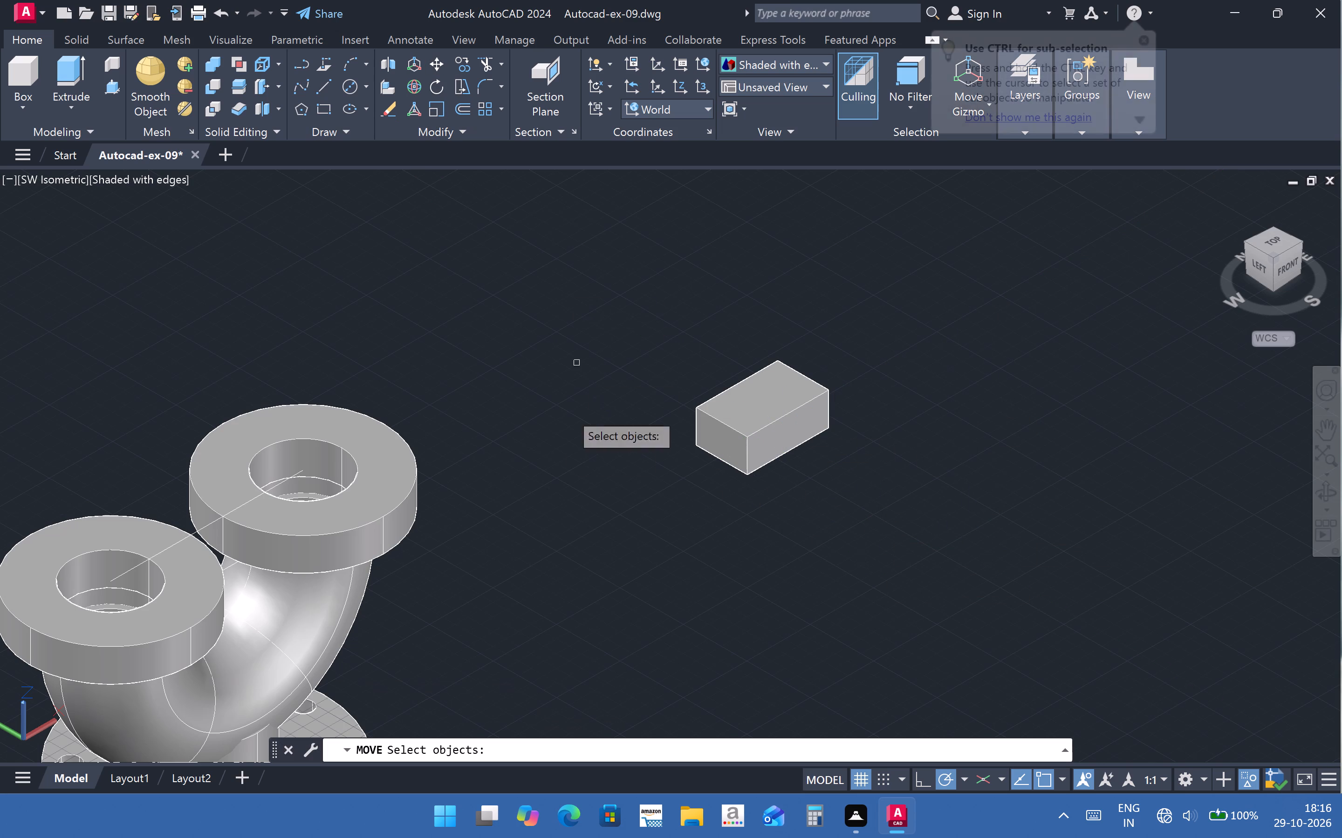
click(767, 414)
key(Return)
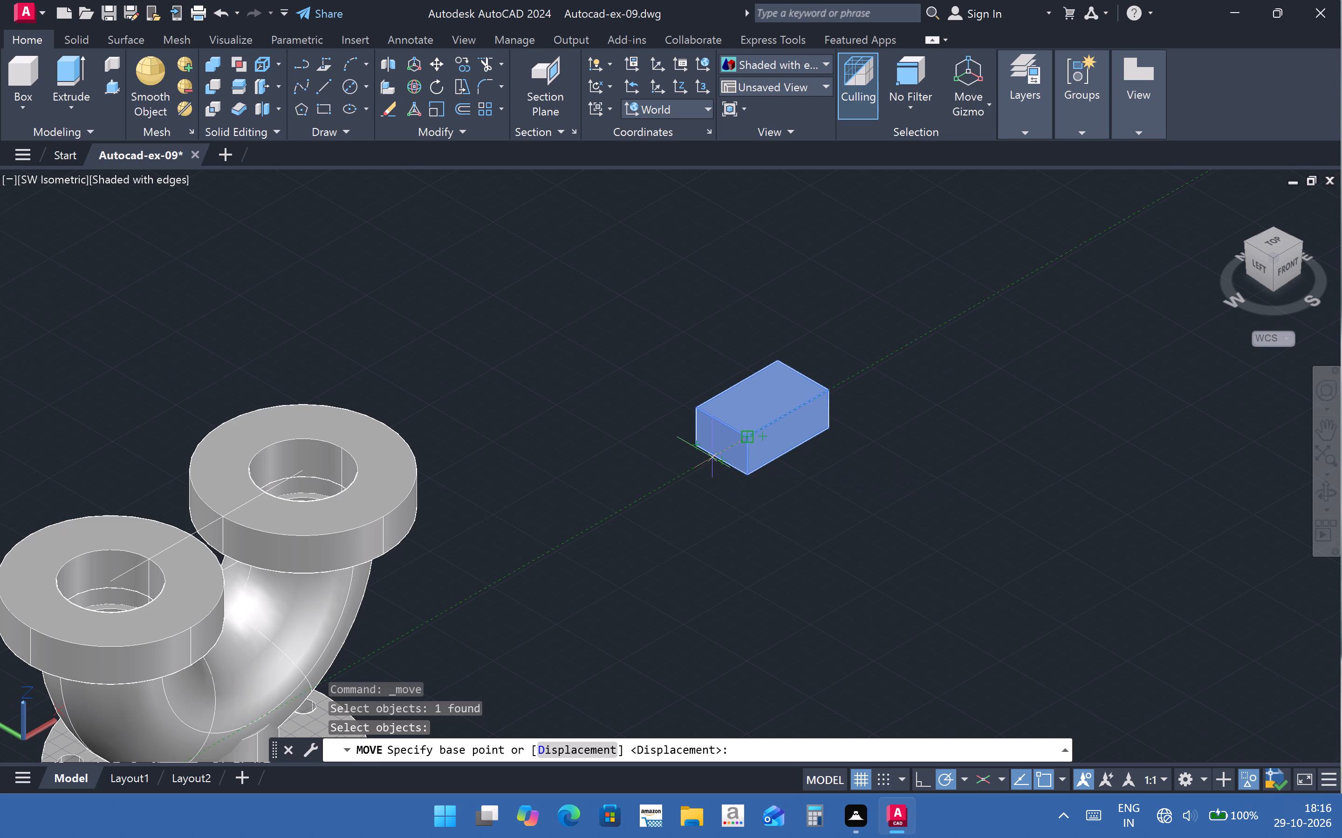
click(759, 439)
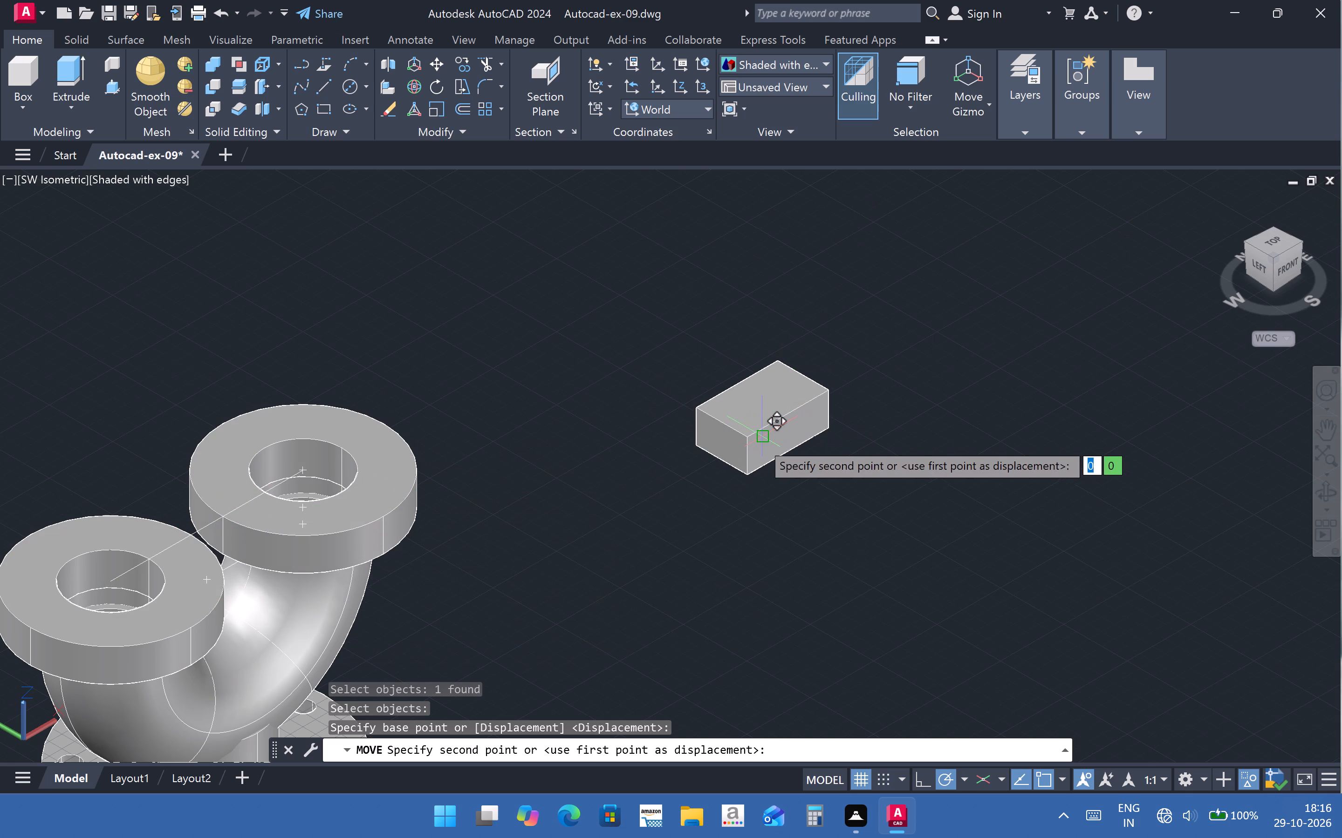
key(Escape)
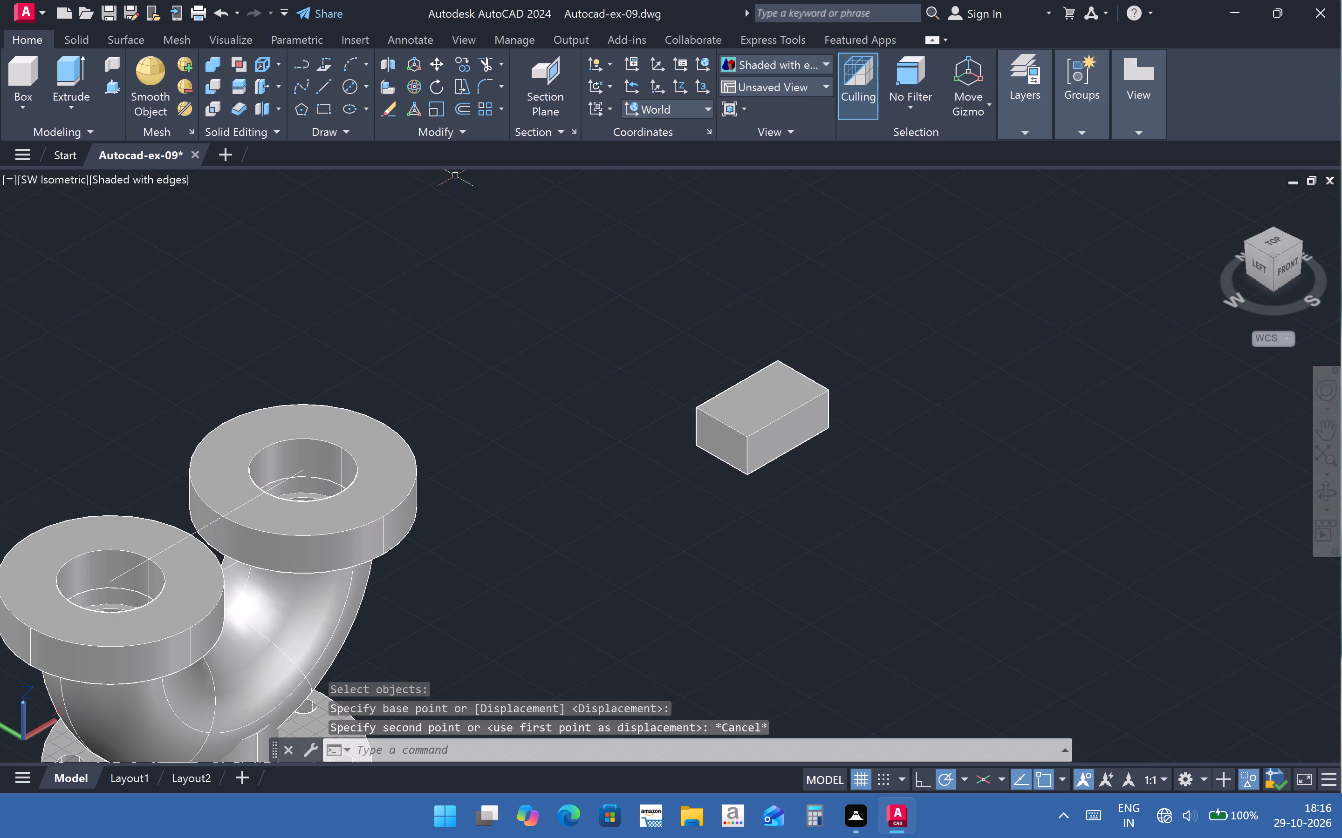
From the block's top northwest corner, draw line segments 25 along the short west edge and 40 east to the top face centre.
click(316, 93)
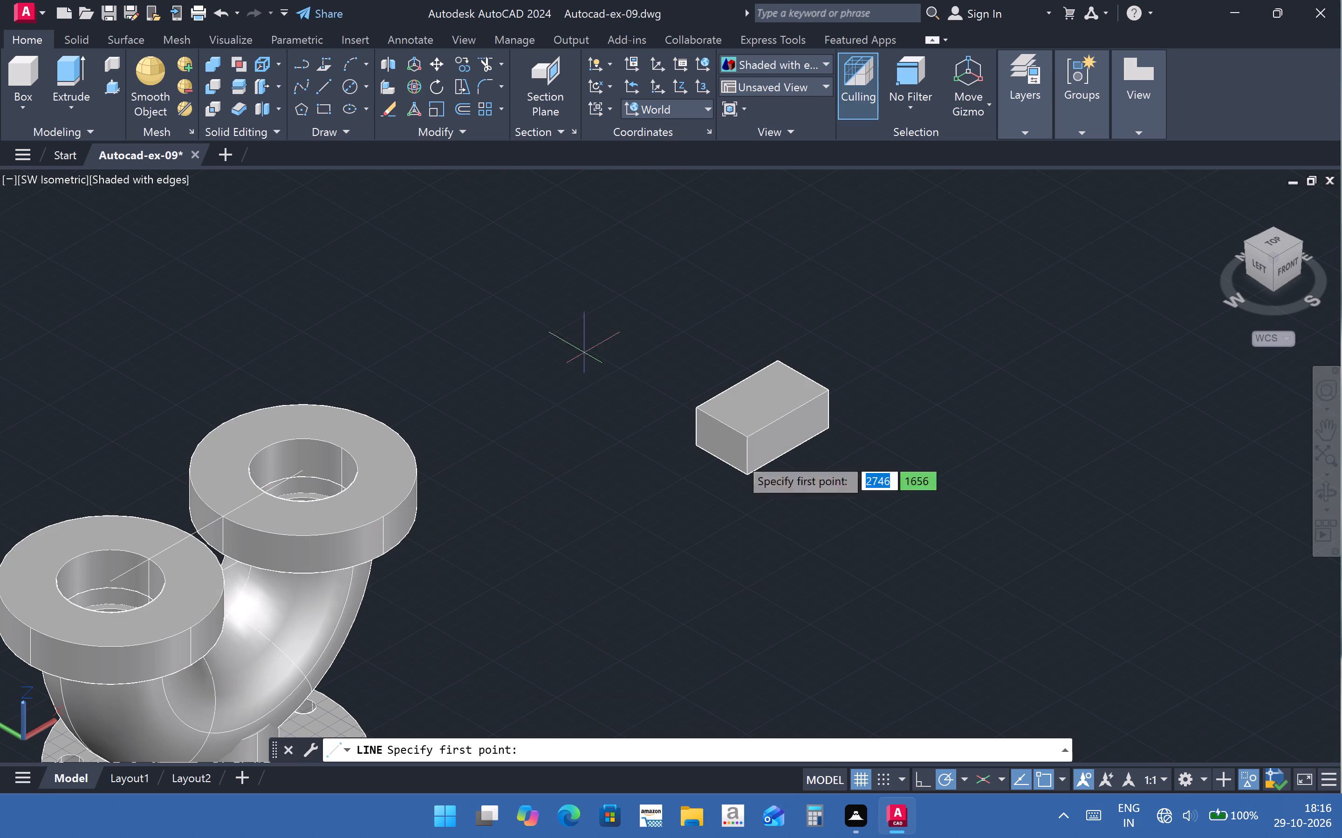
click(693, 410)
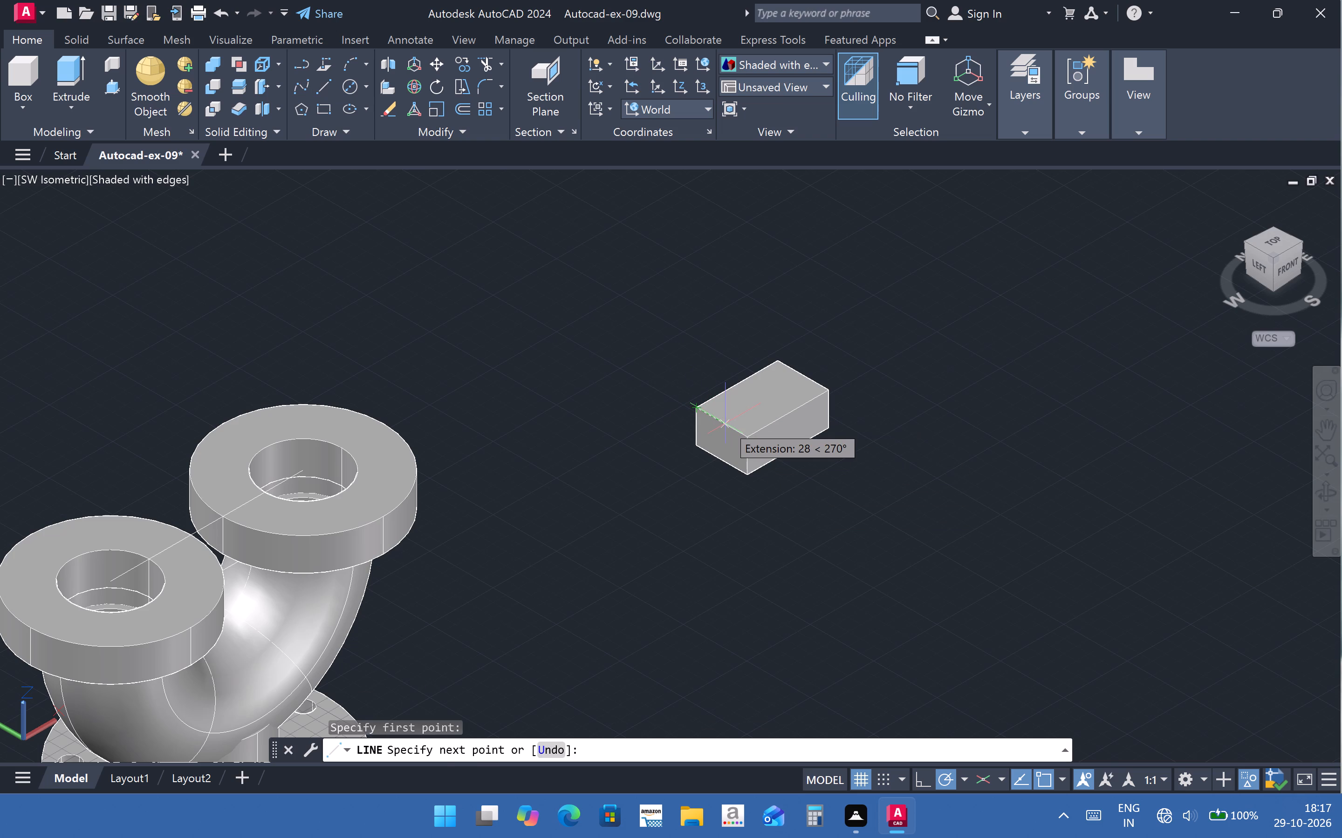
text(25)
key(Return)
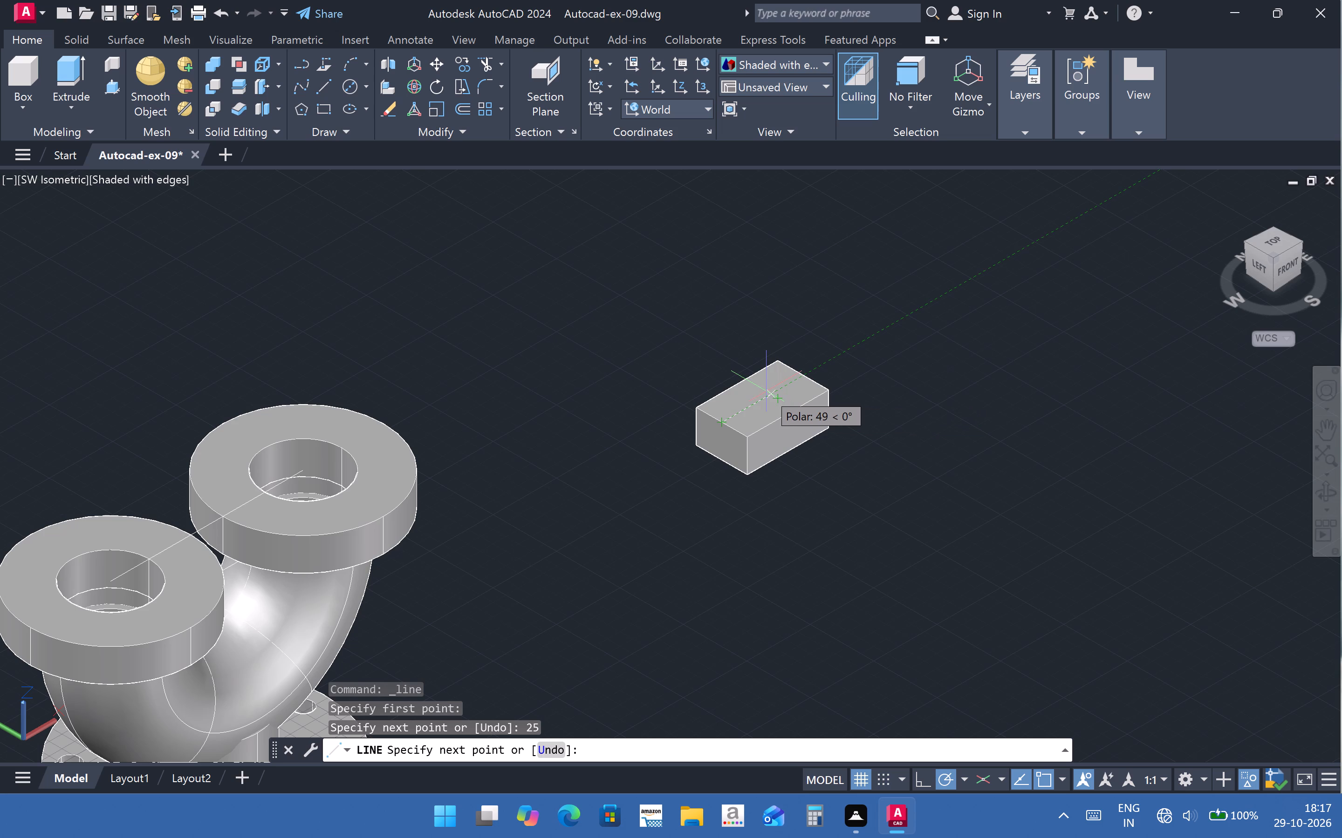
text(40)
key(Return)
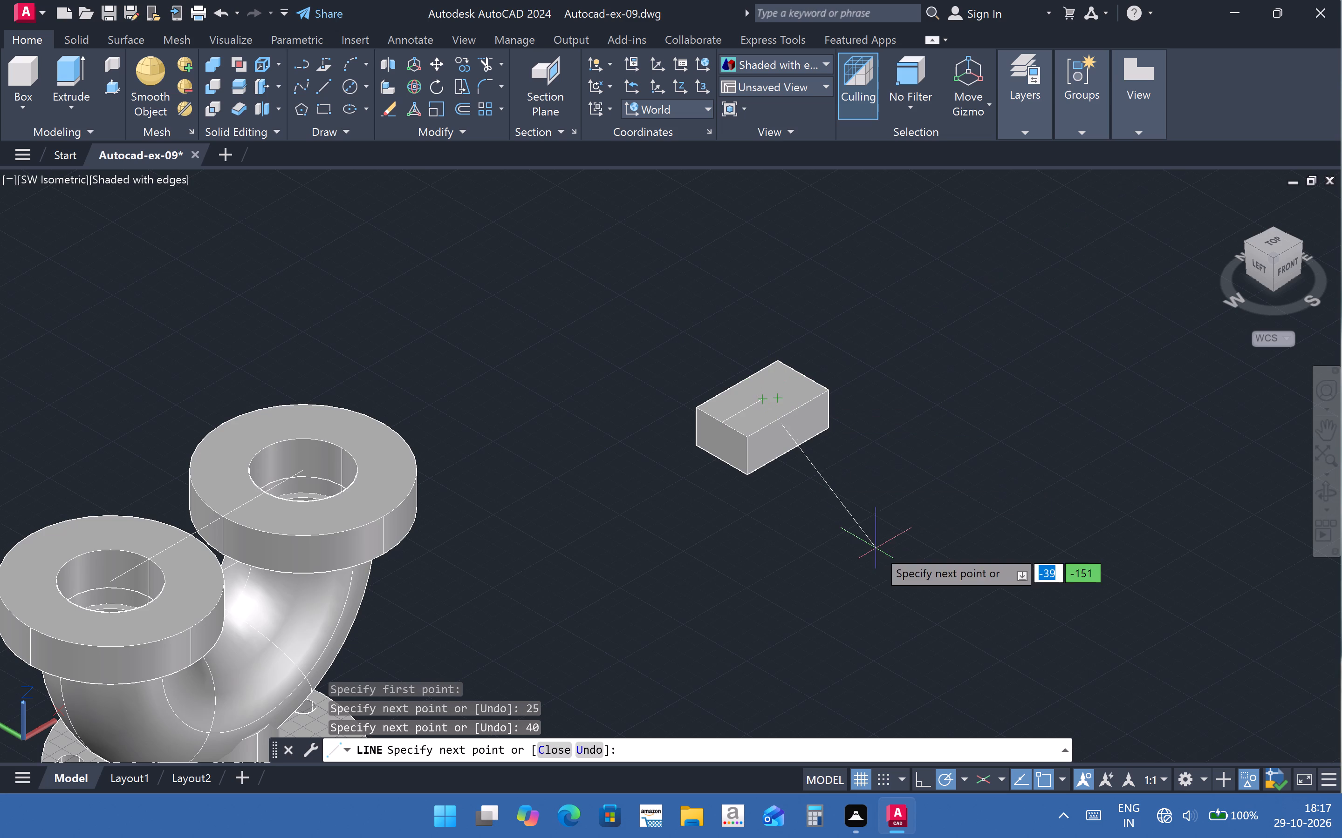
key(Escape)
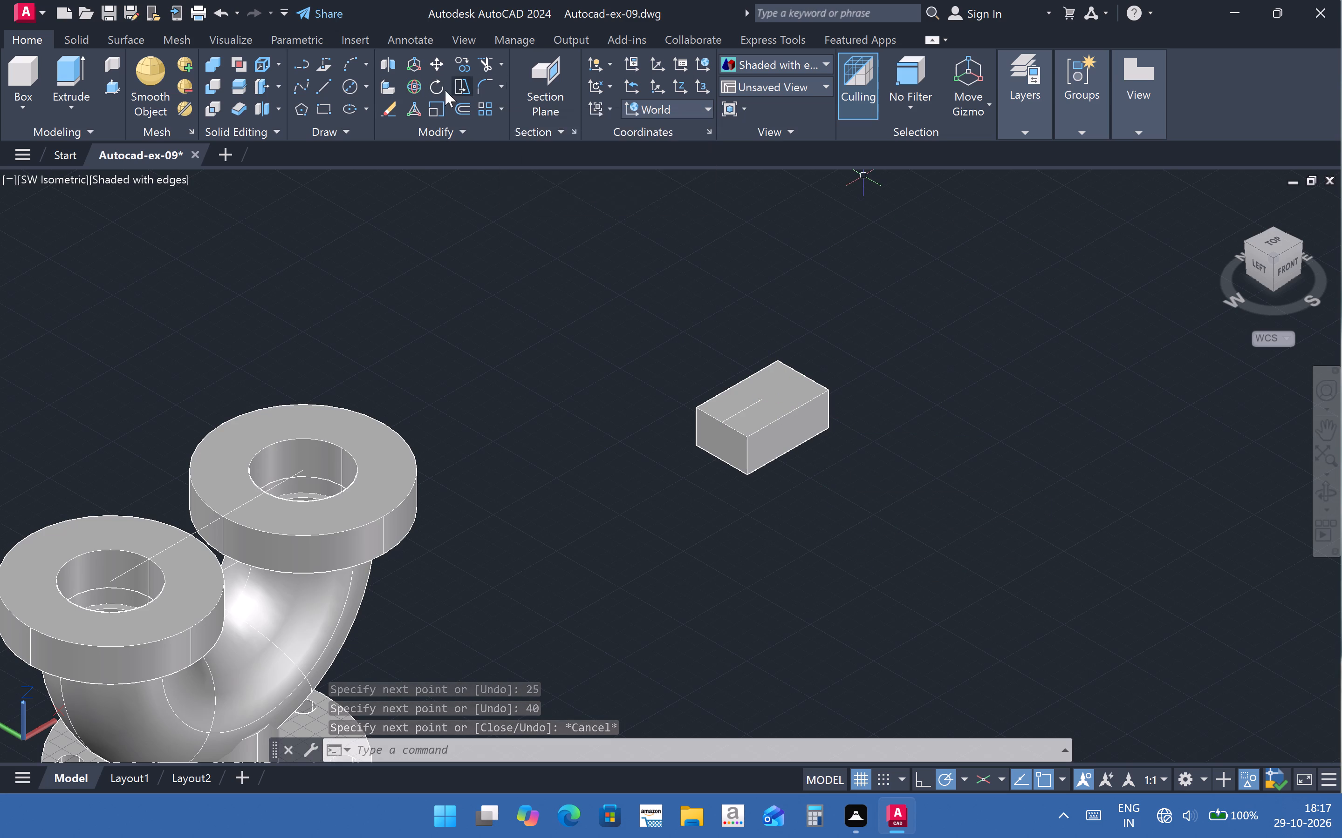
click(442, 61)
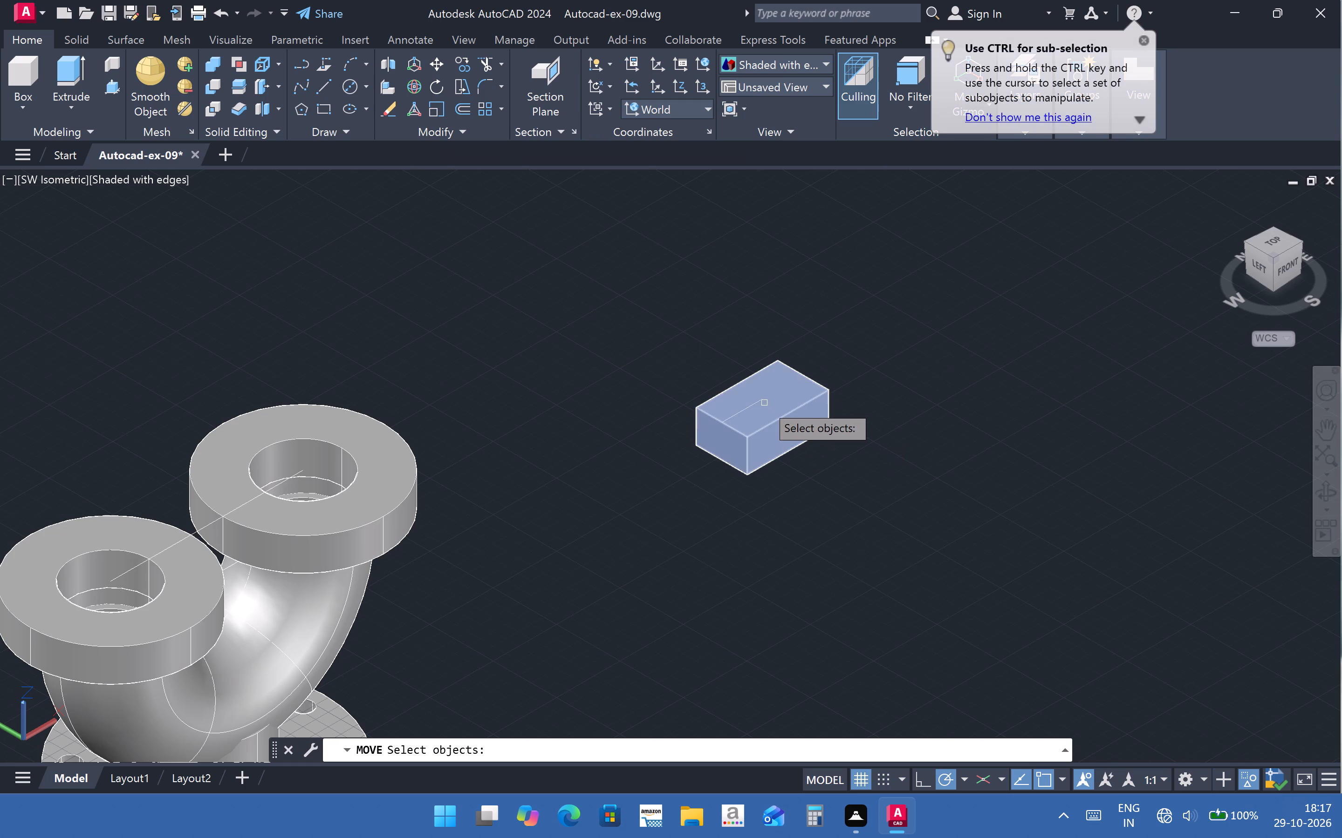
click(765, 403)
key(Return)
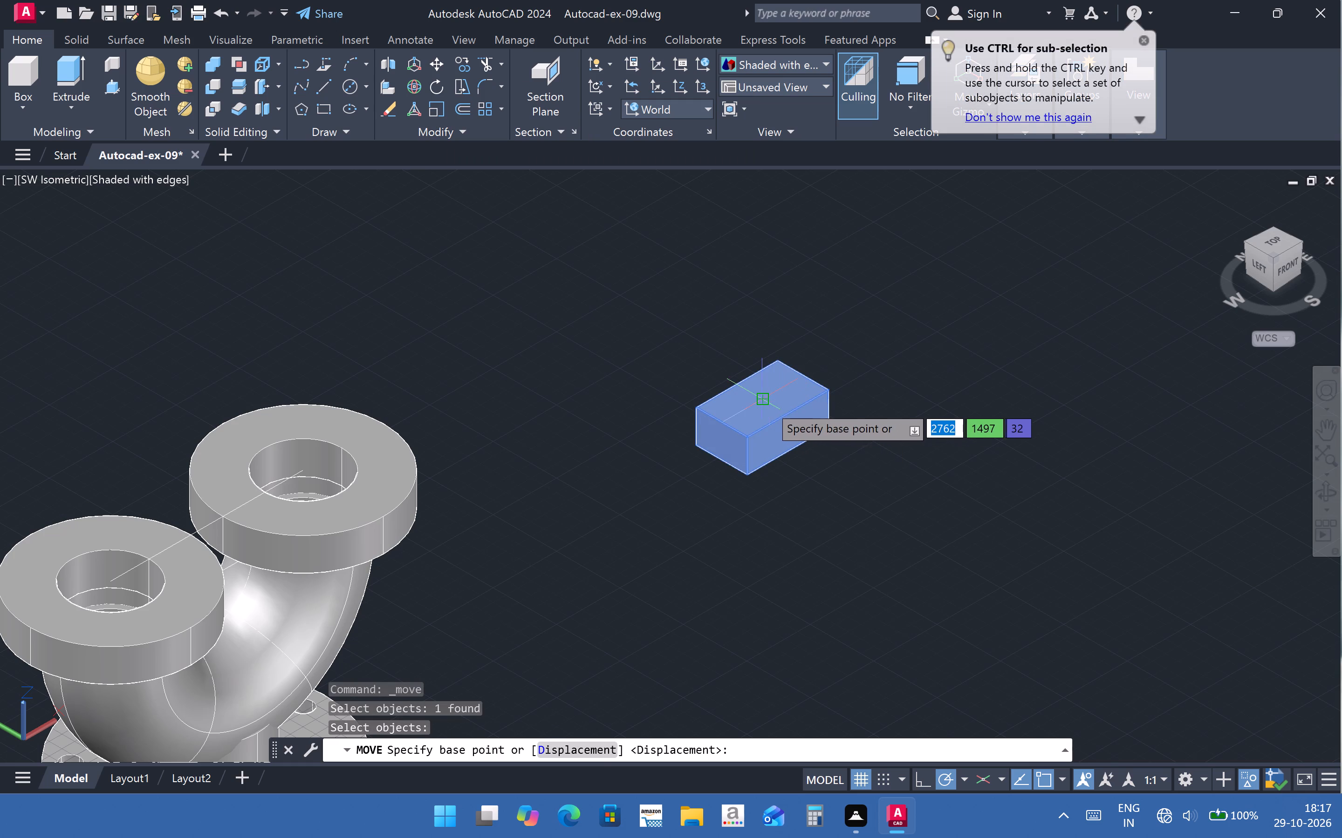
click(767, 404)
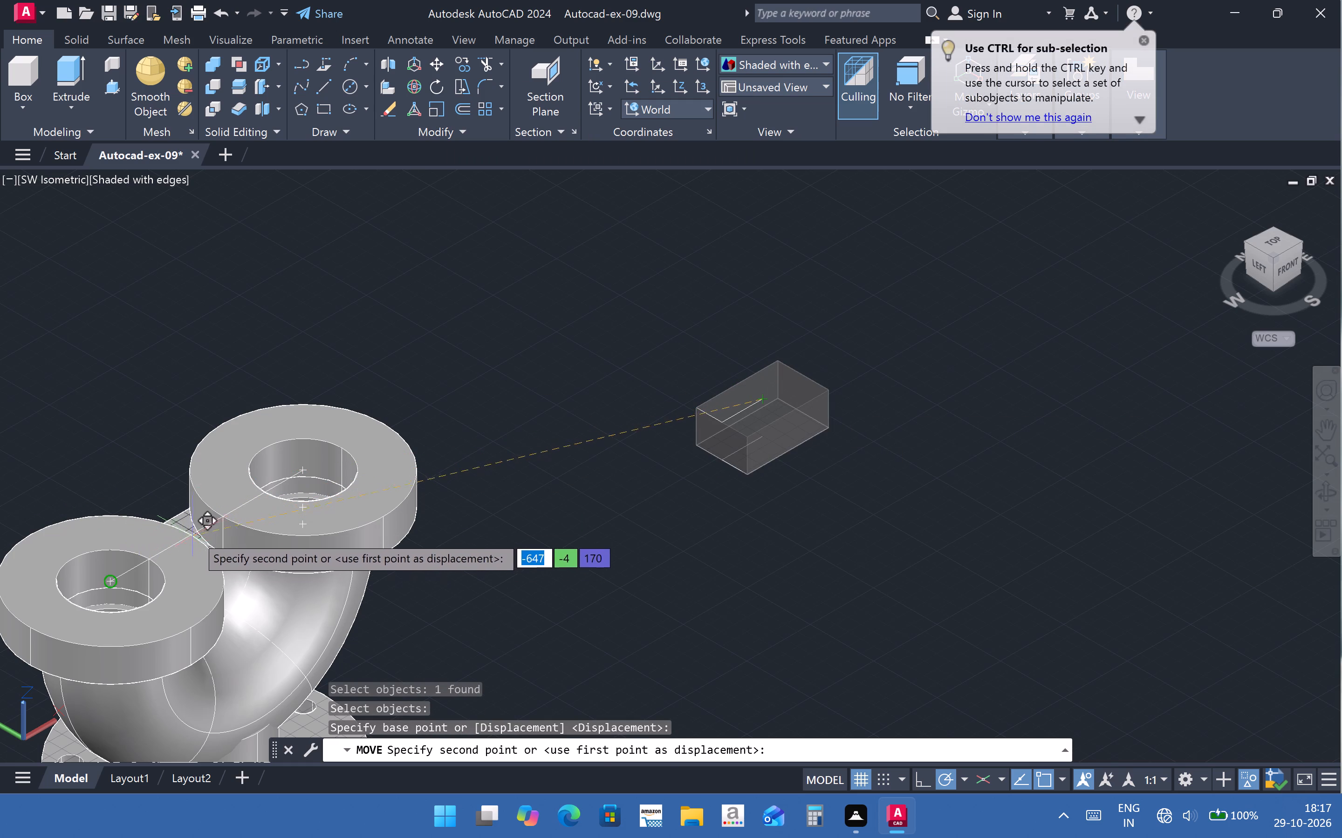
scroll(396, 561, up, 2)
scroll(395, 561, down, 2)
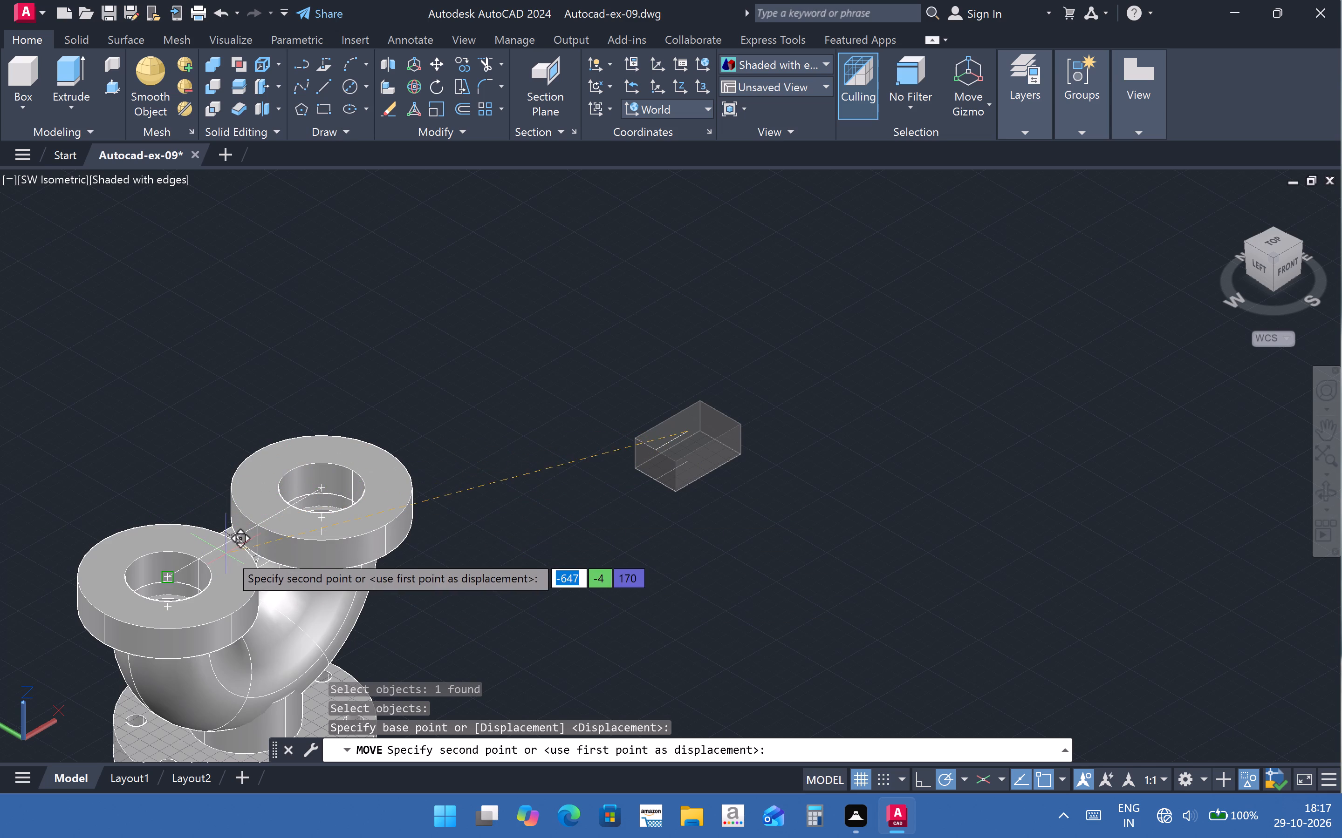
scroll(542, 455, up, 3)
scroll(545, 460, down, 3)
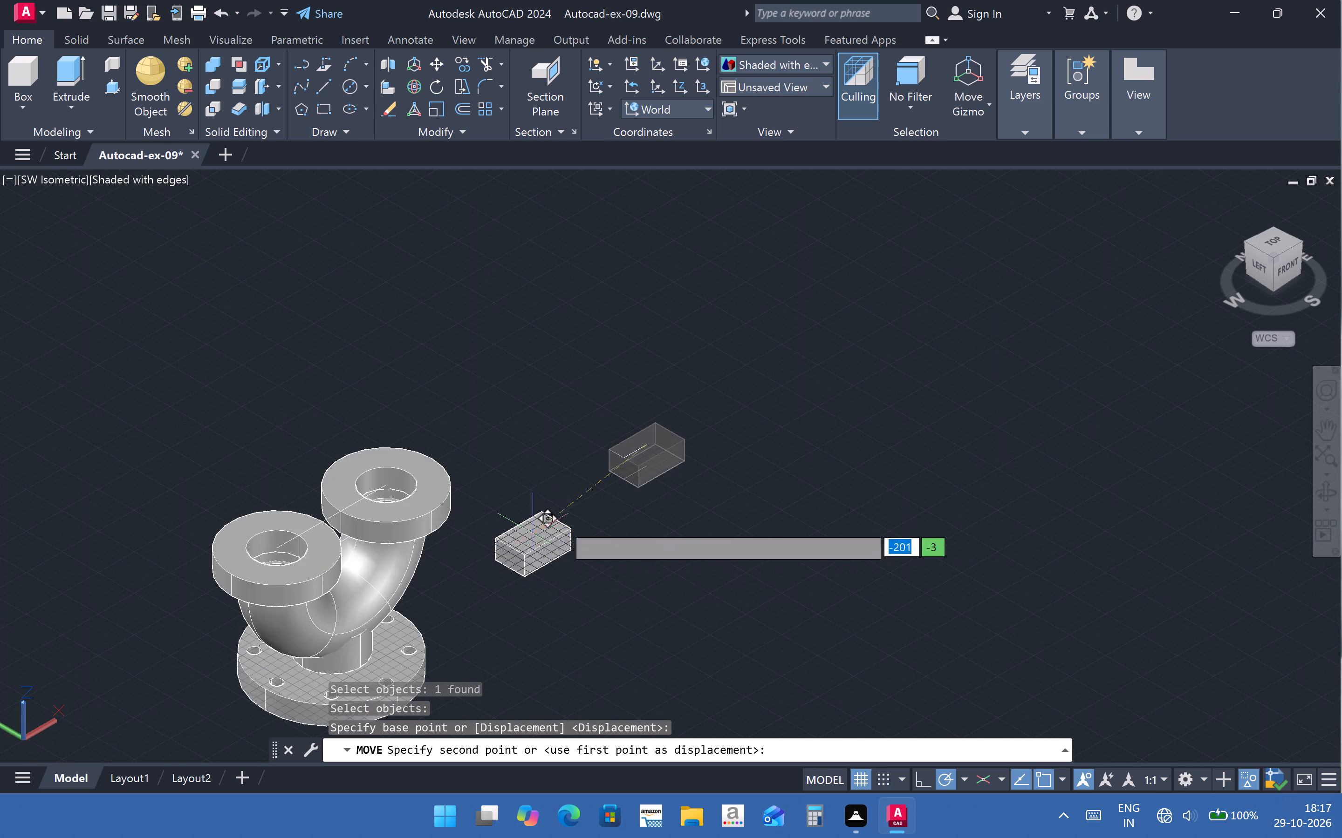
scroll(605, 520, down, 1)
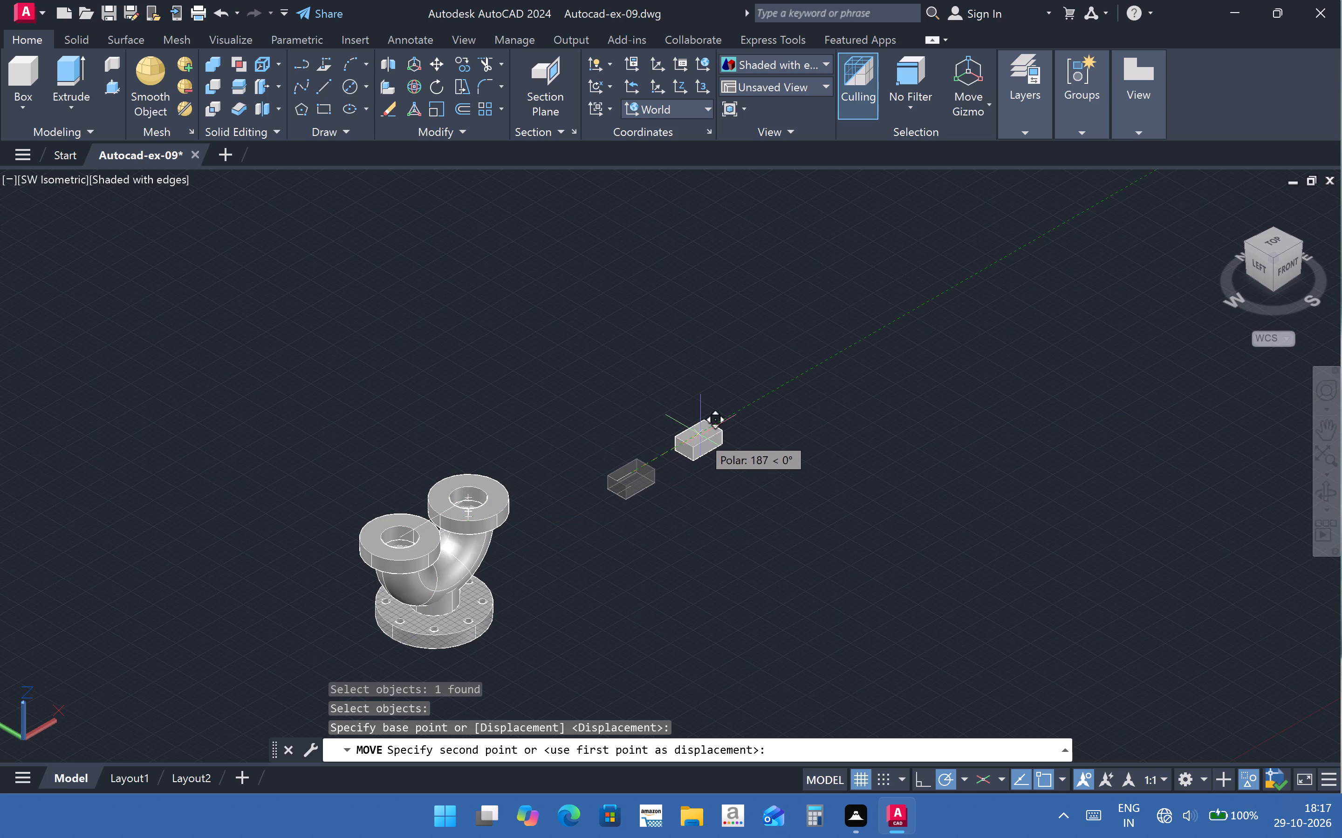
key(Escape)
Delete the line joining the bore centres of the two upper flanges.
scroll(475, 519, up, 2)
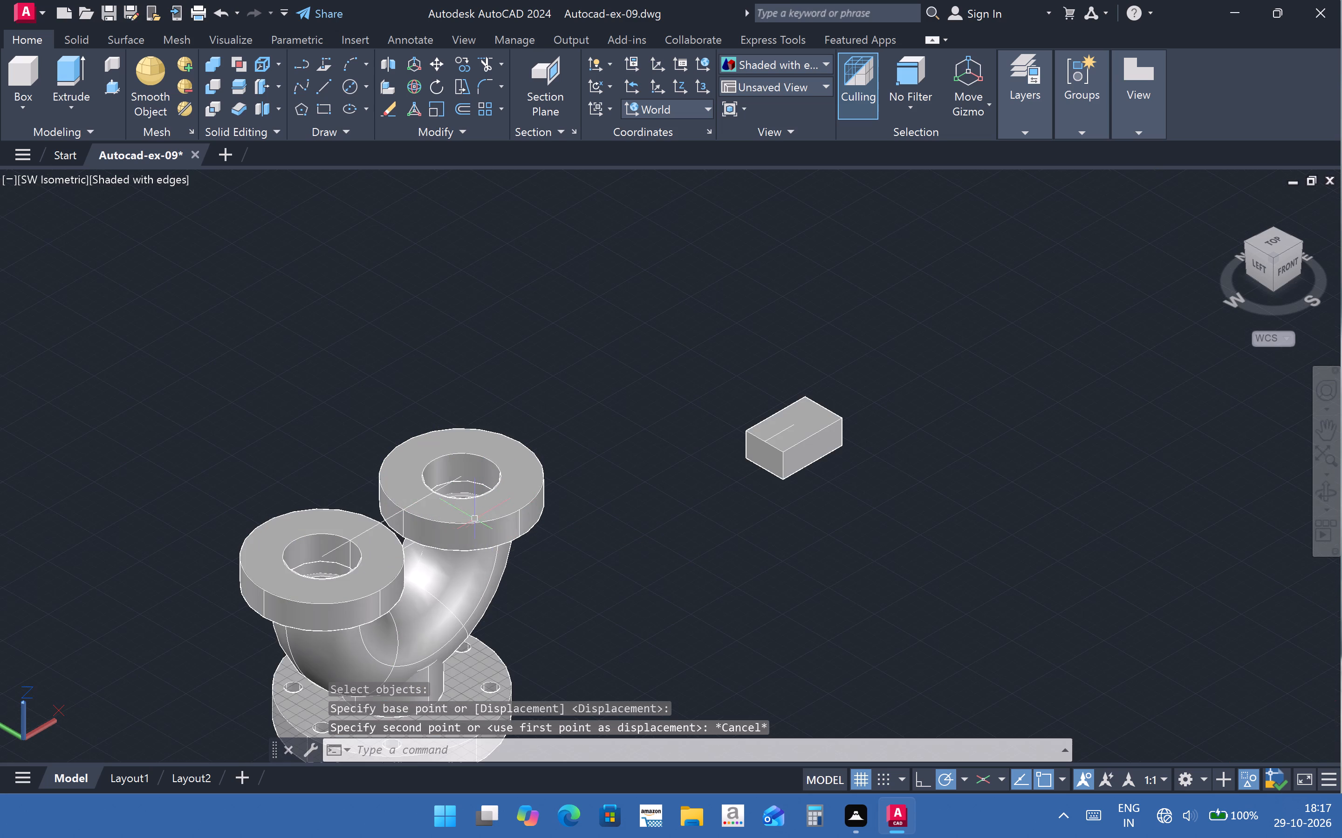
click(390, 520)
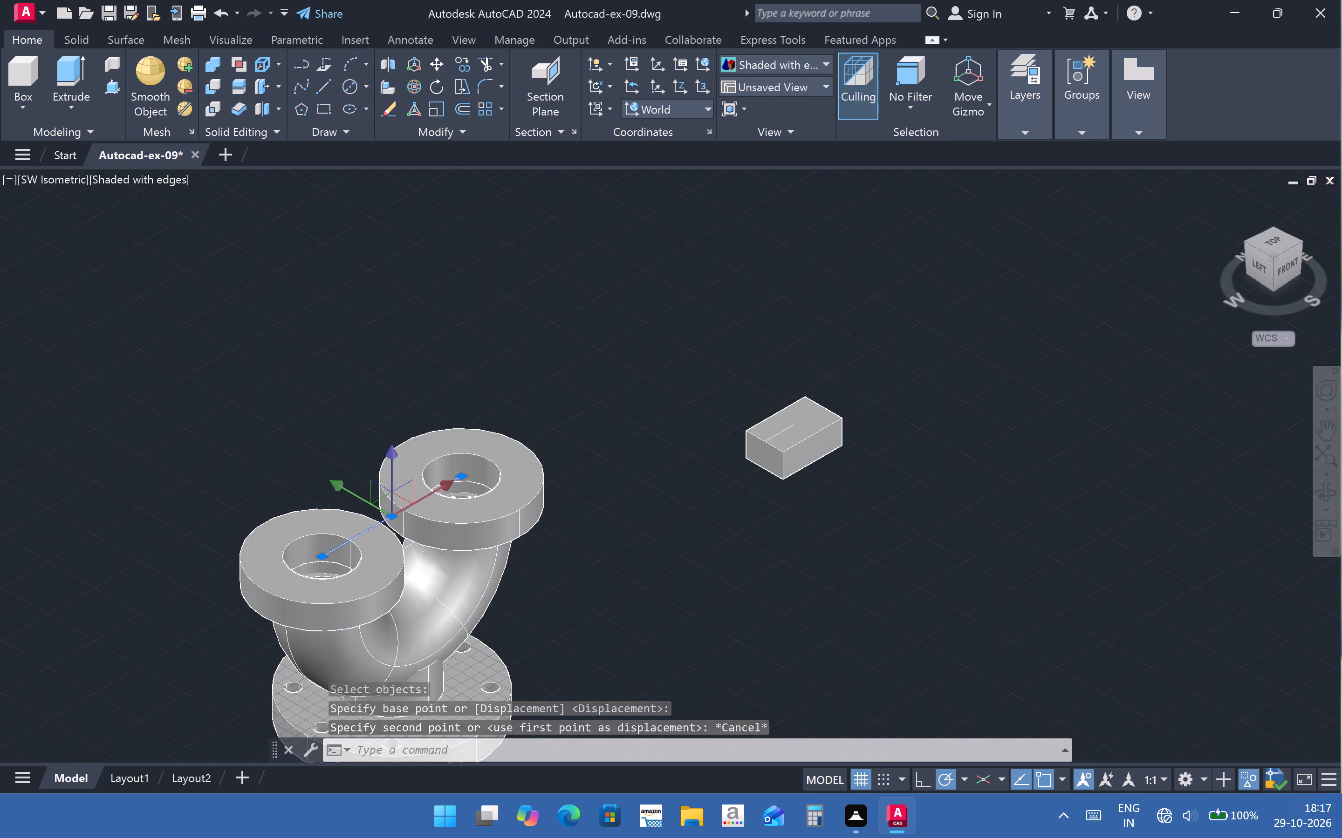
key(Delete)
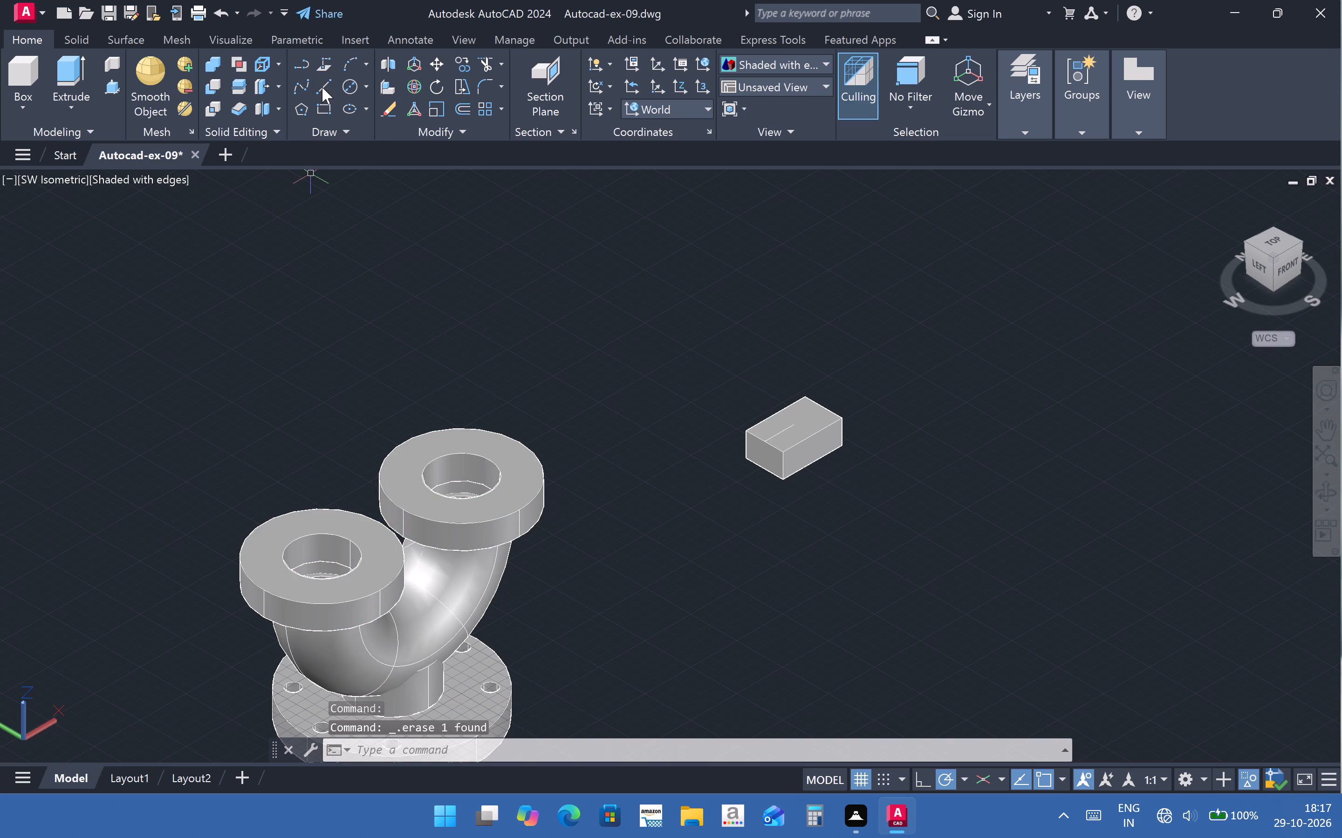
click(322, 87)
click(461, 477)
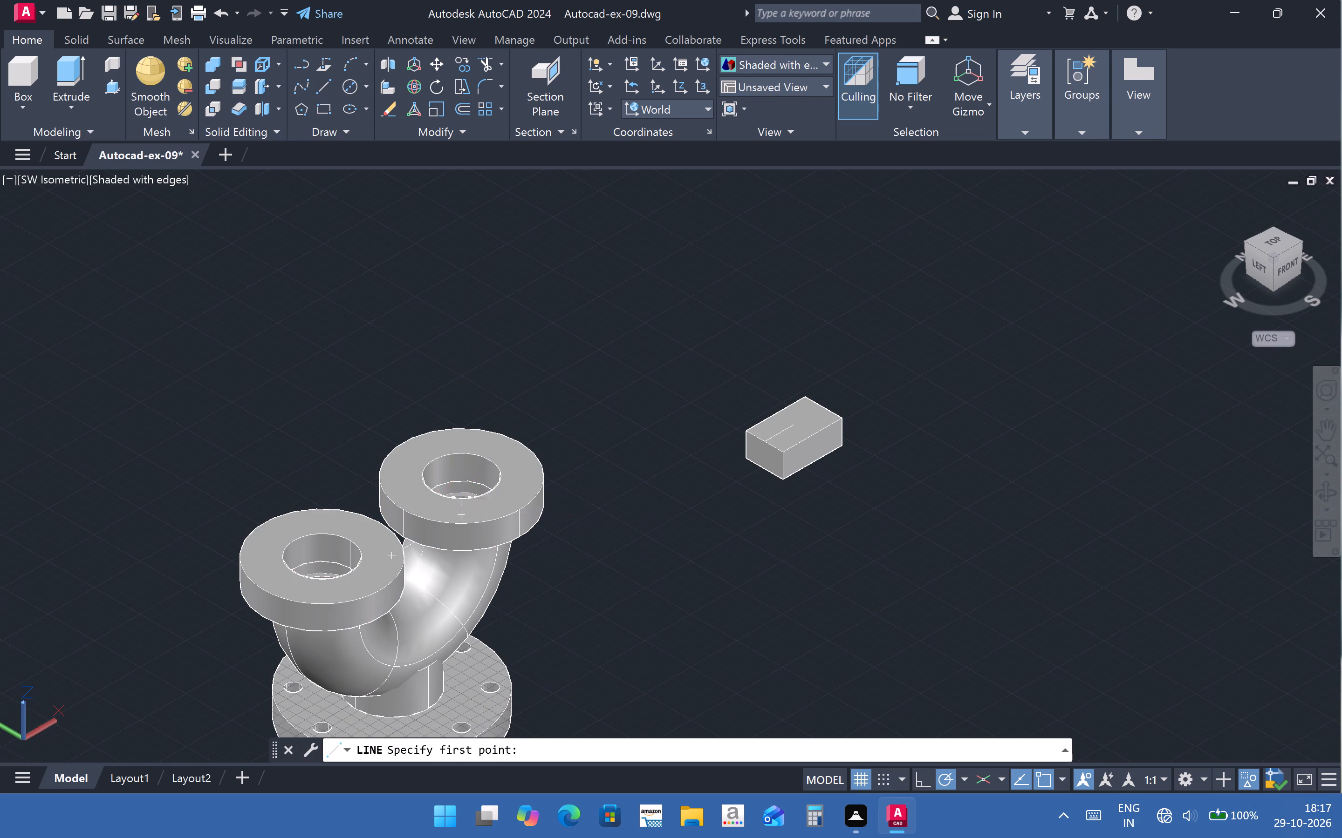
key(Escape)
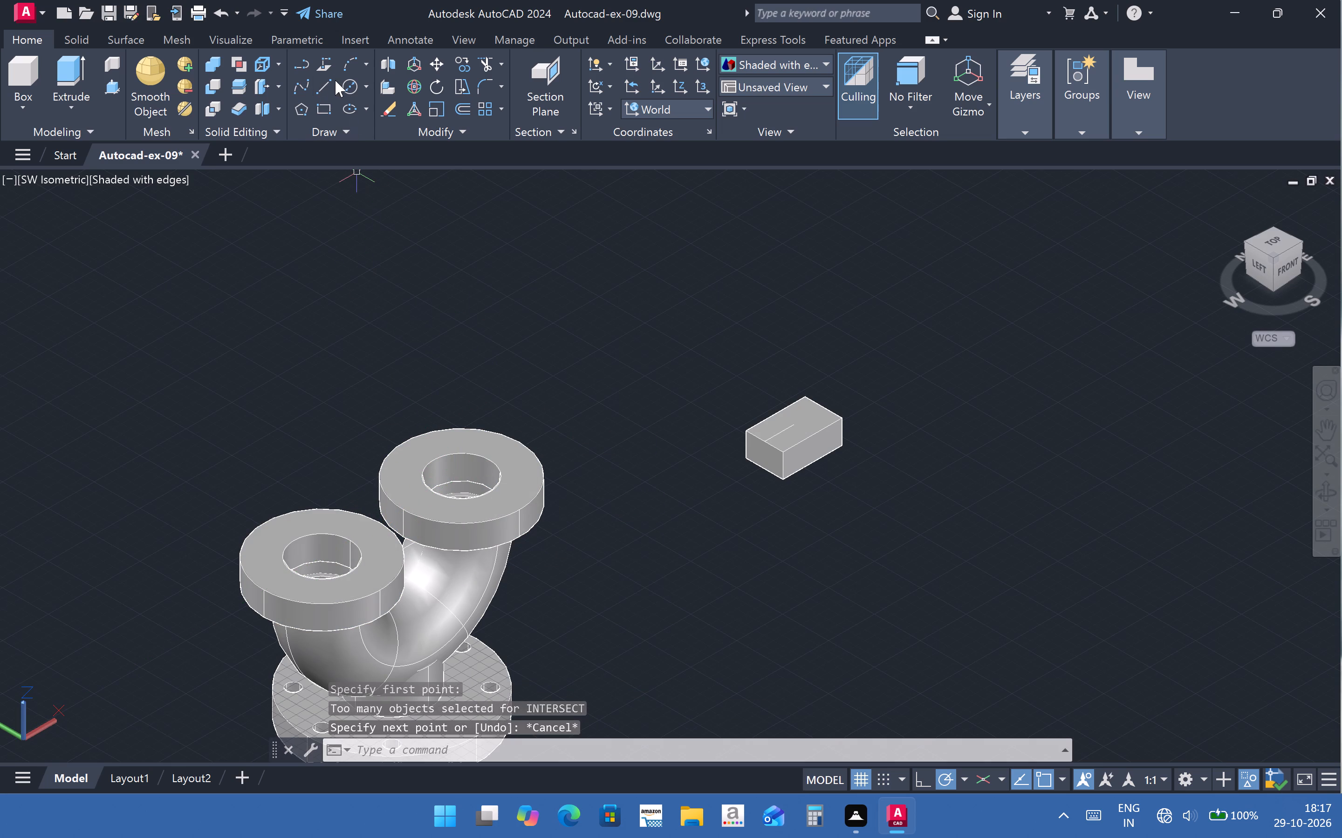
Redraw the line from the east upper flange's top bore centre to the west upper flange's top bore centre.
click(313, 82)
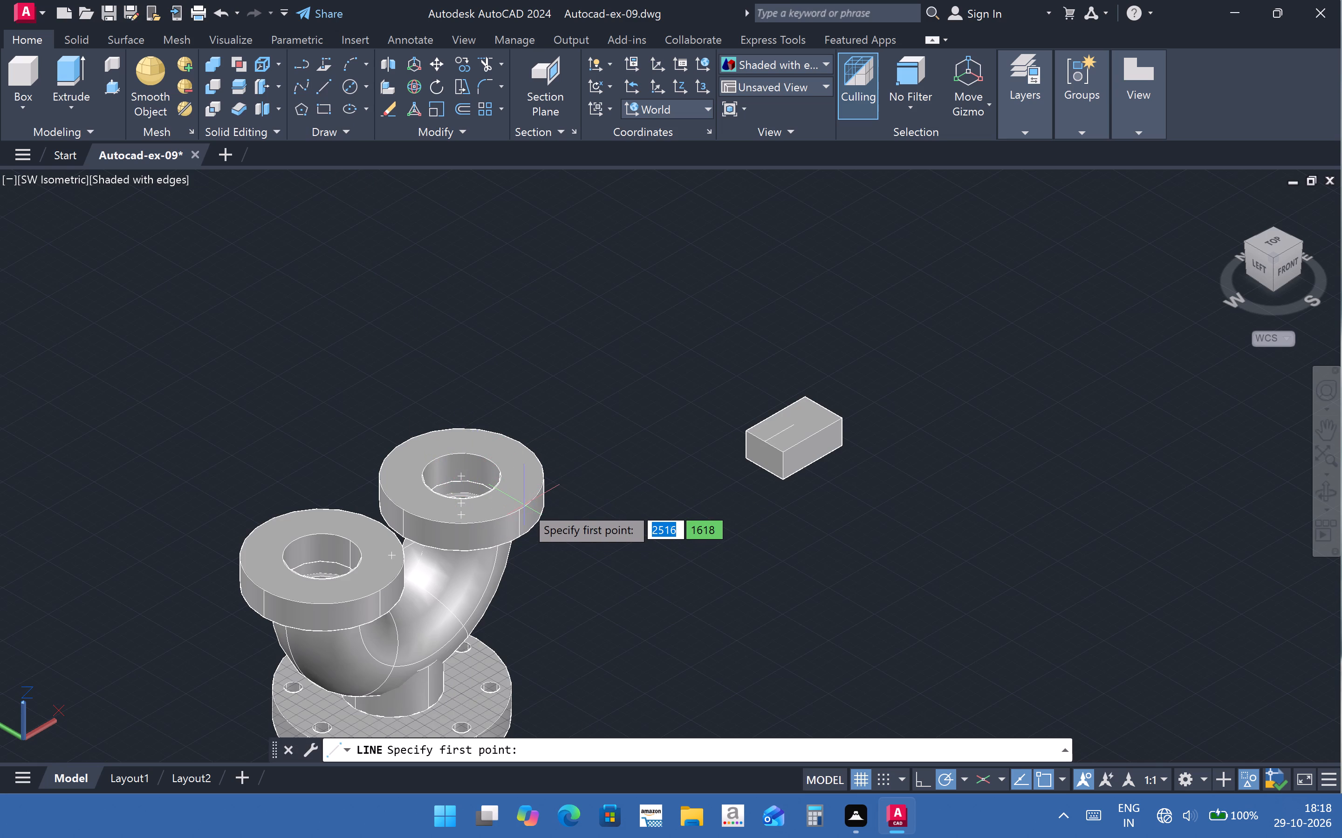
click(459, 475)
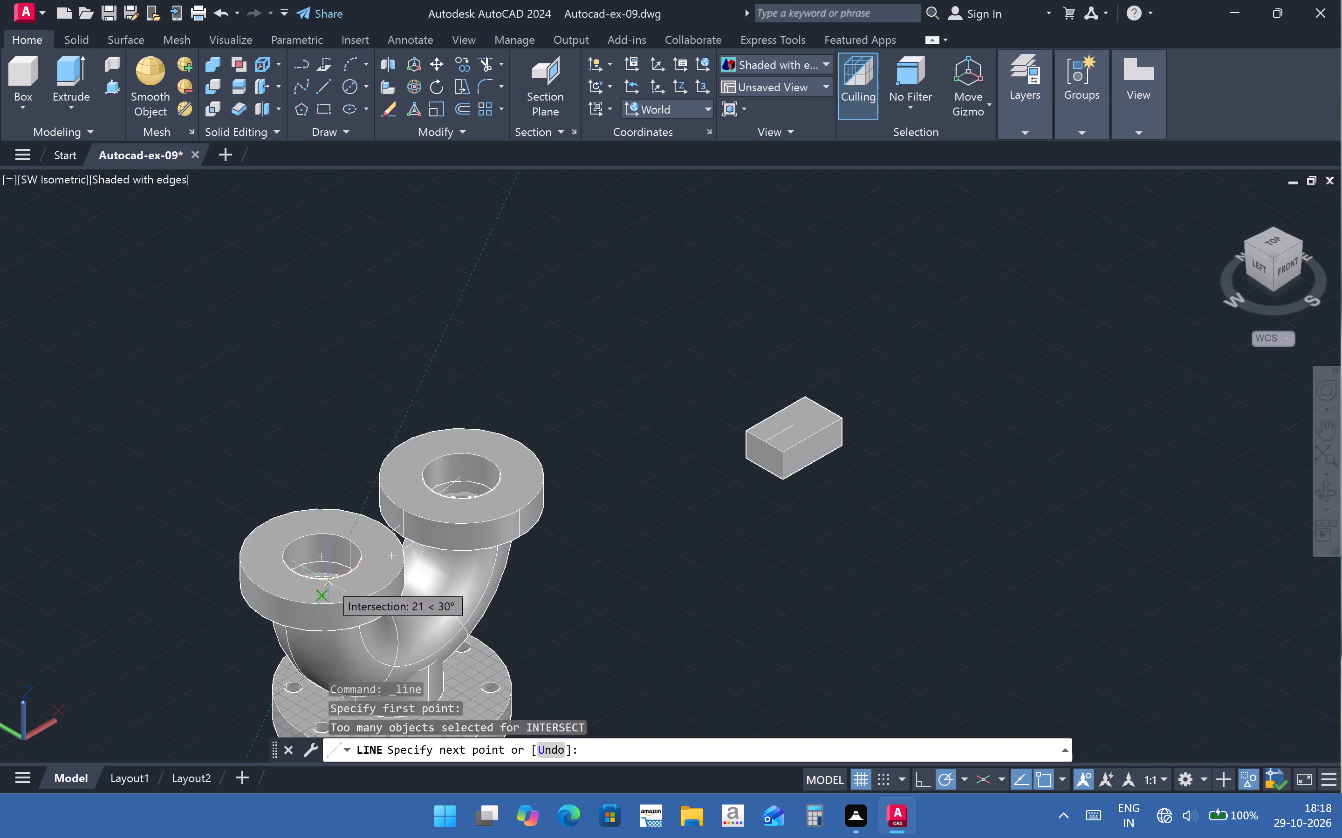
click(325, 562)
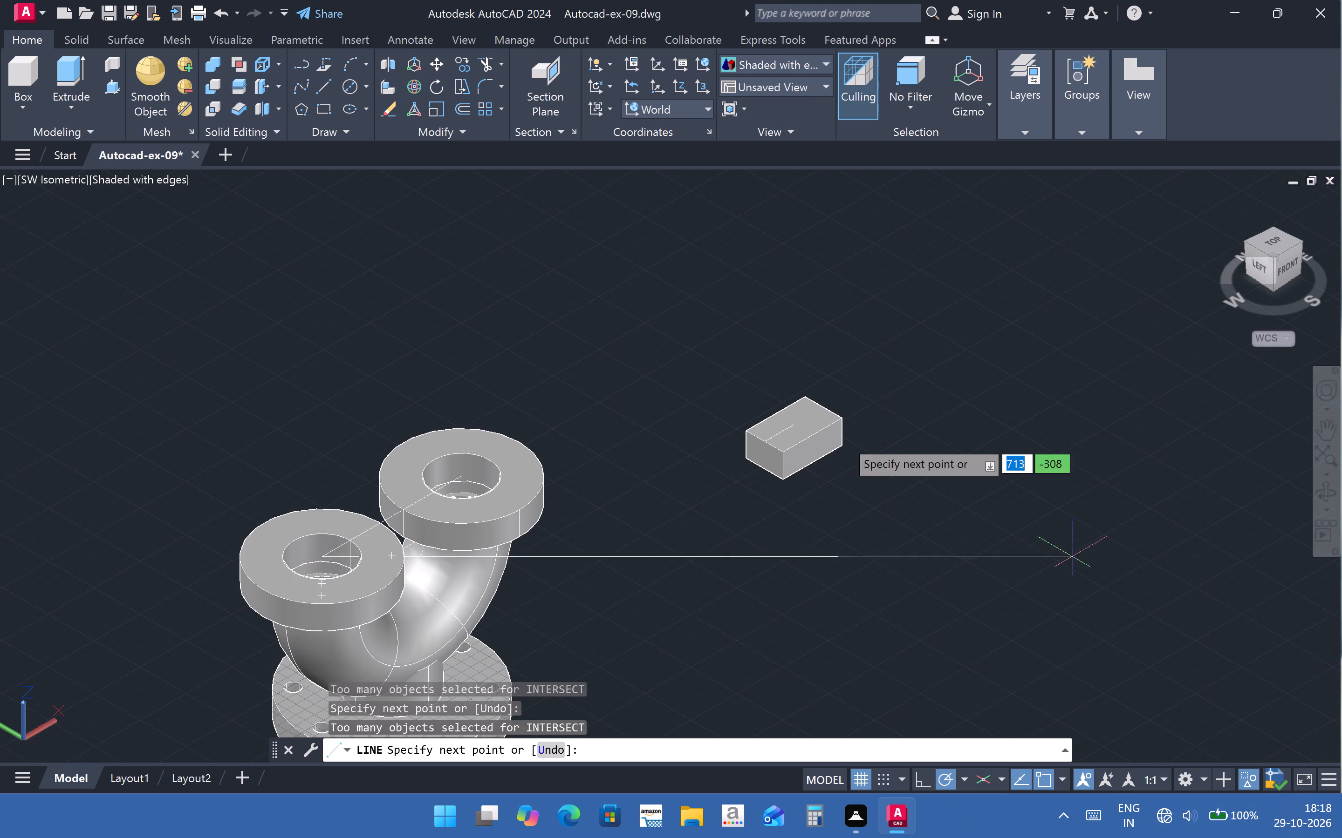
key(Escape)
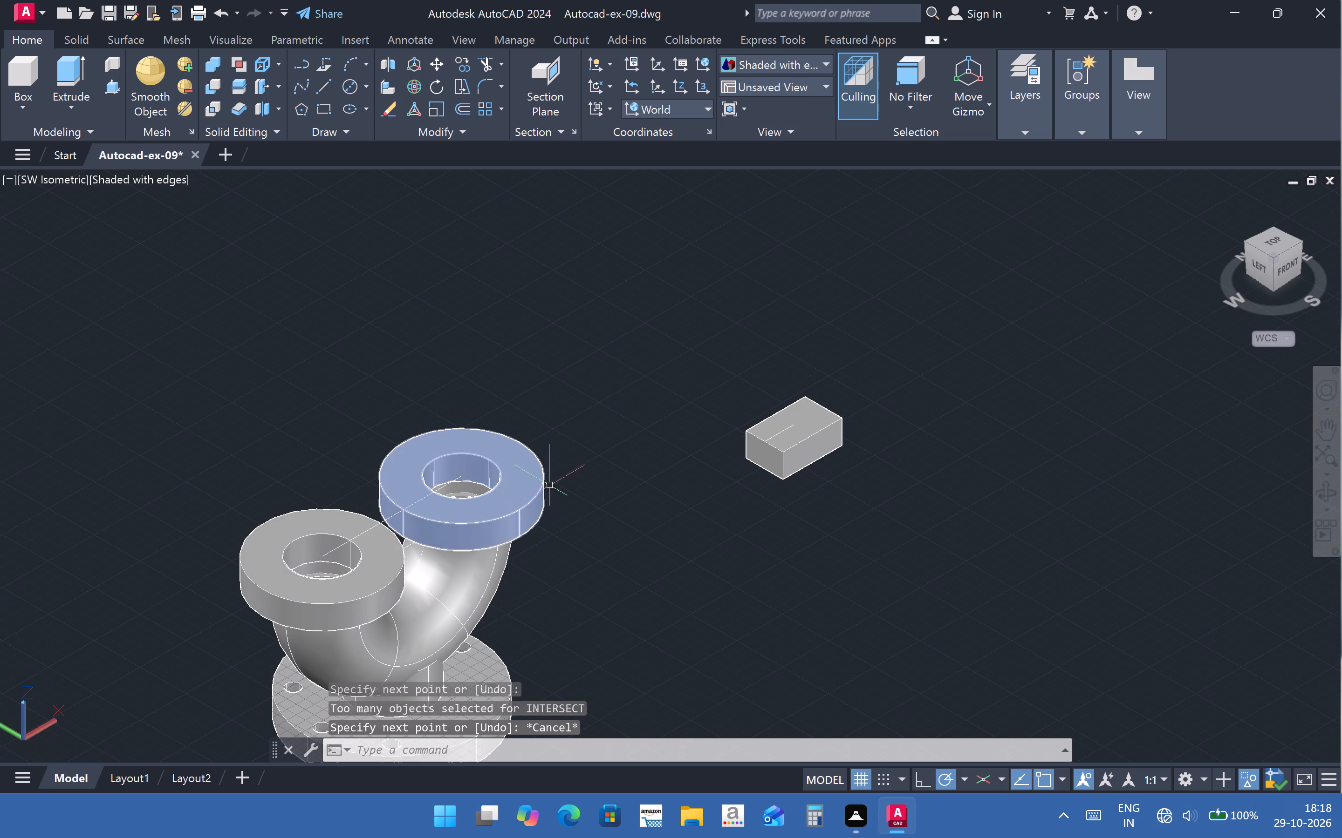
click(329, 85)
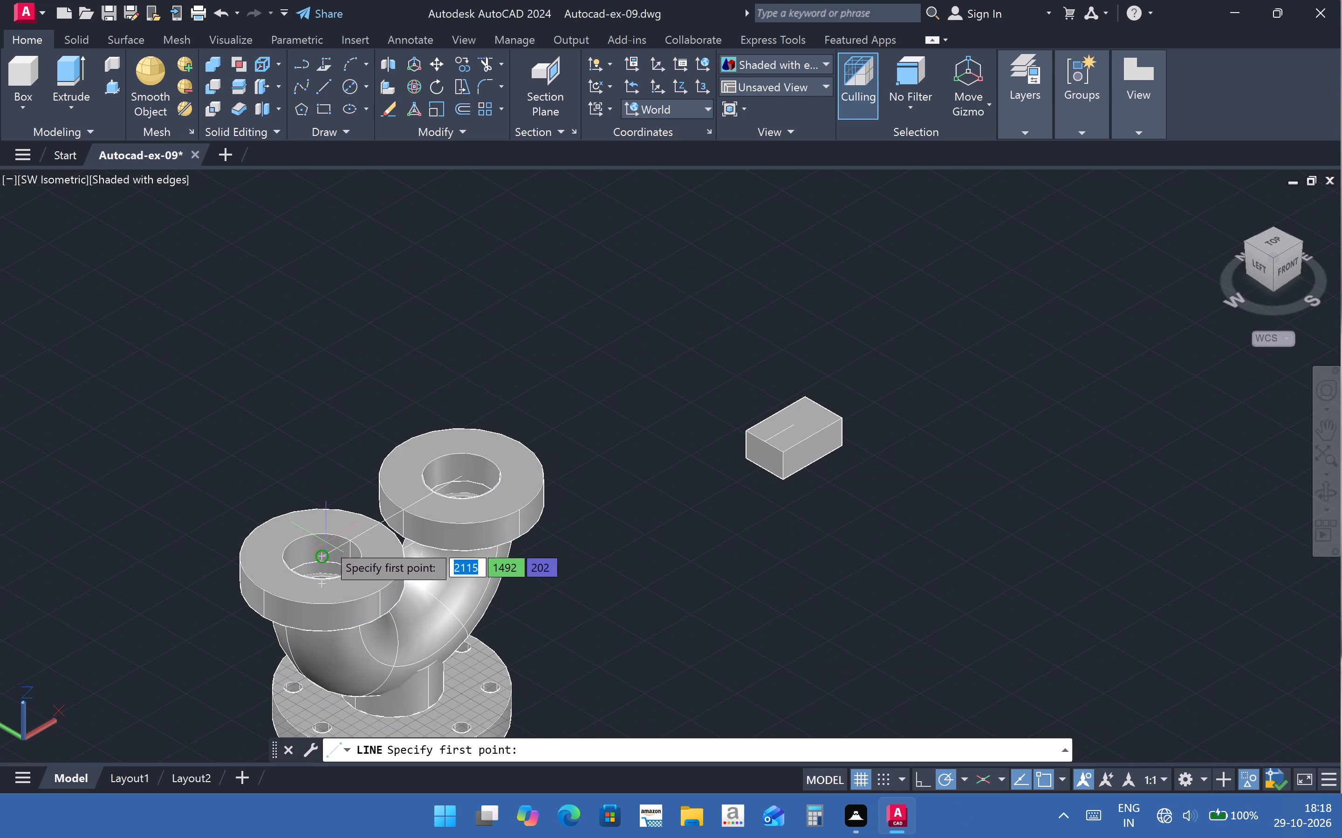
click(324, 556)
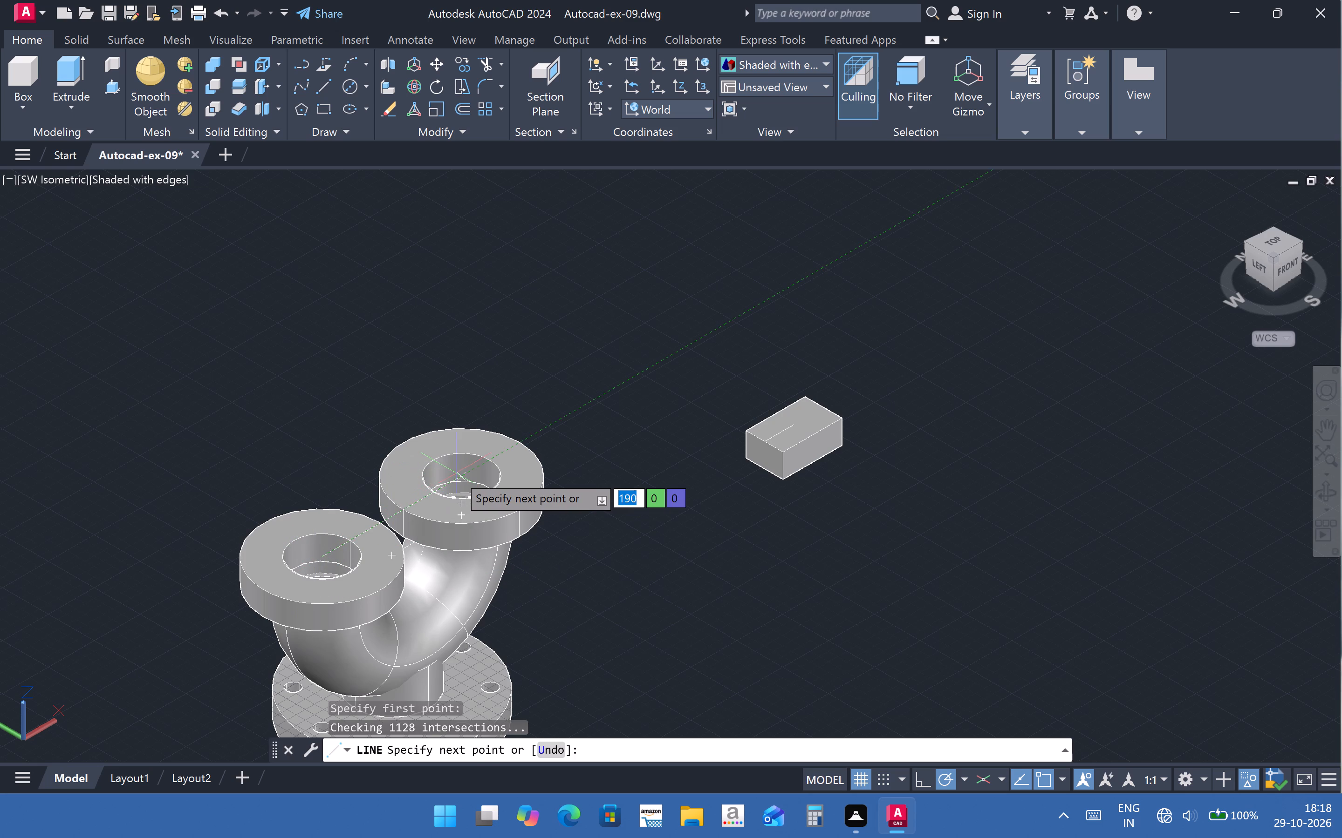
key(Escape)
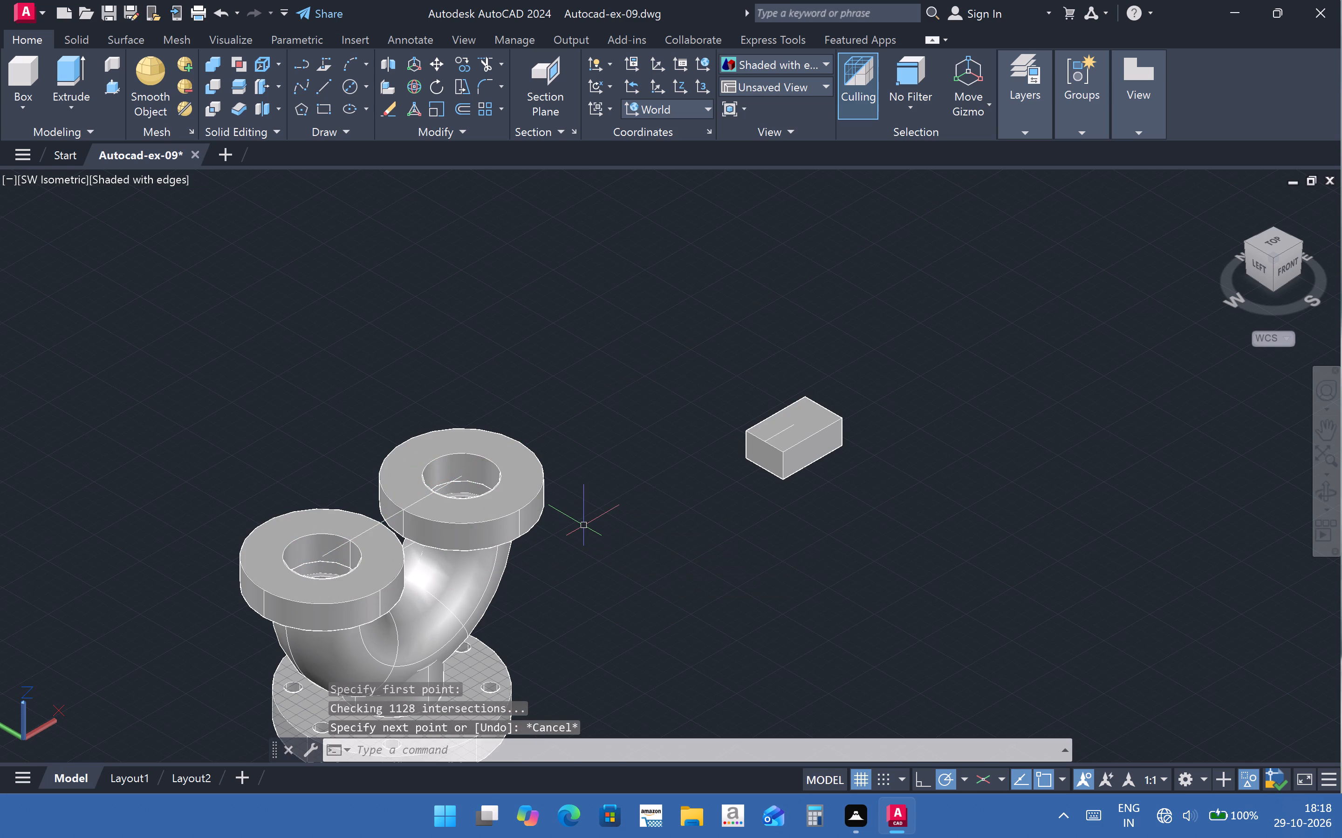
Draw a line 95 long from the west upper flange's top bore centre eastward along the line joining the bores.
click(323, 91)
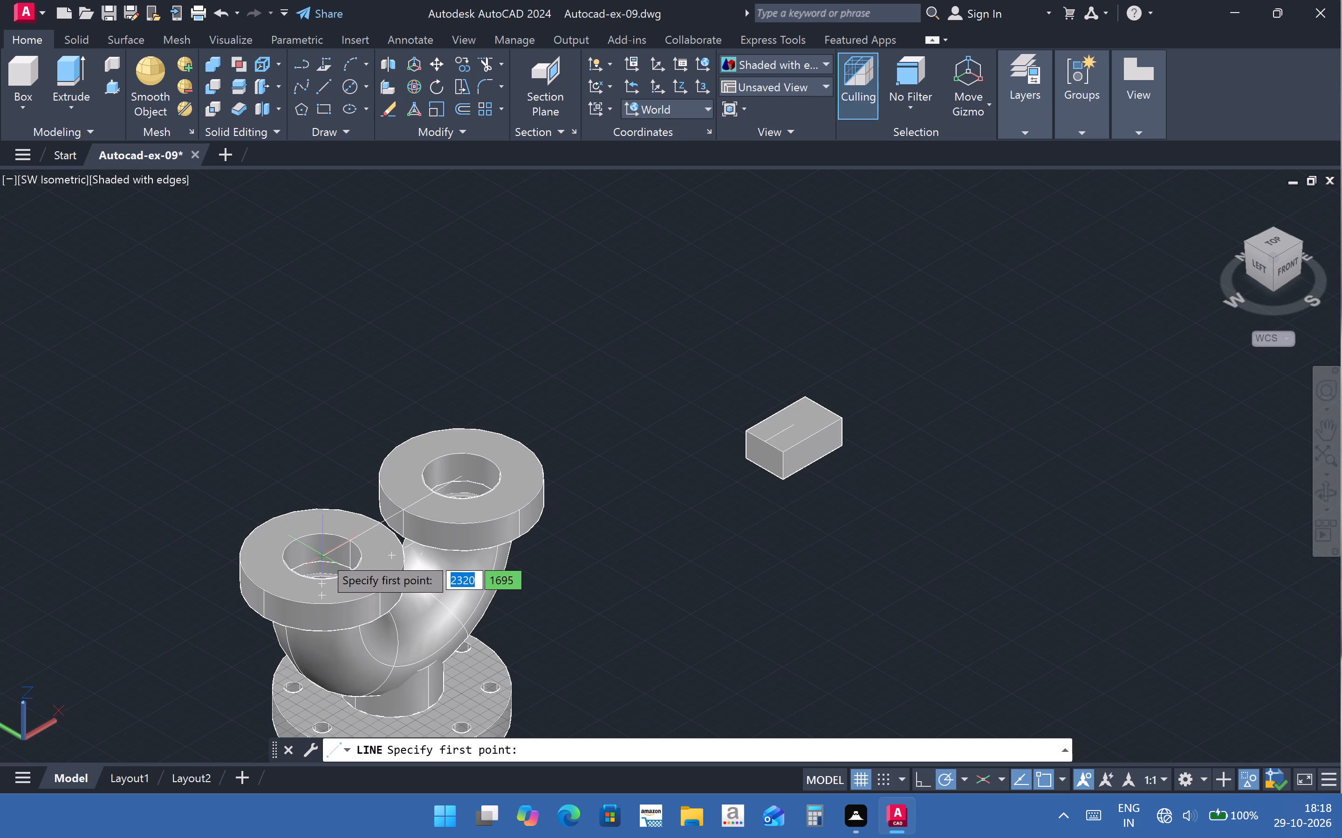
scroll(322, 556, up, 3)
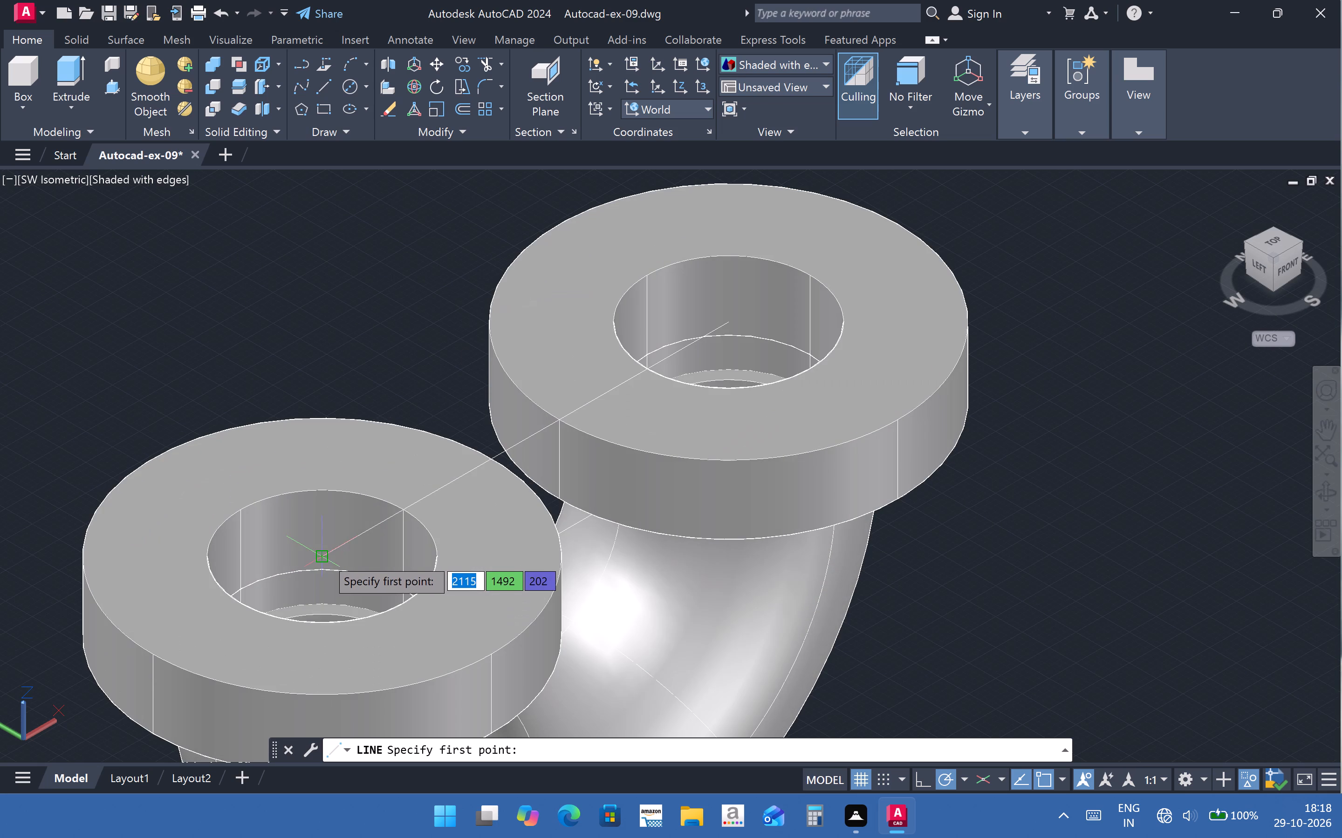
click(325, 556)
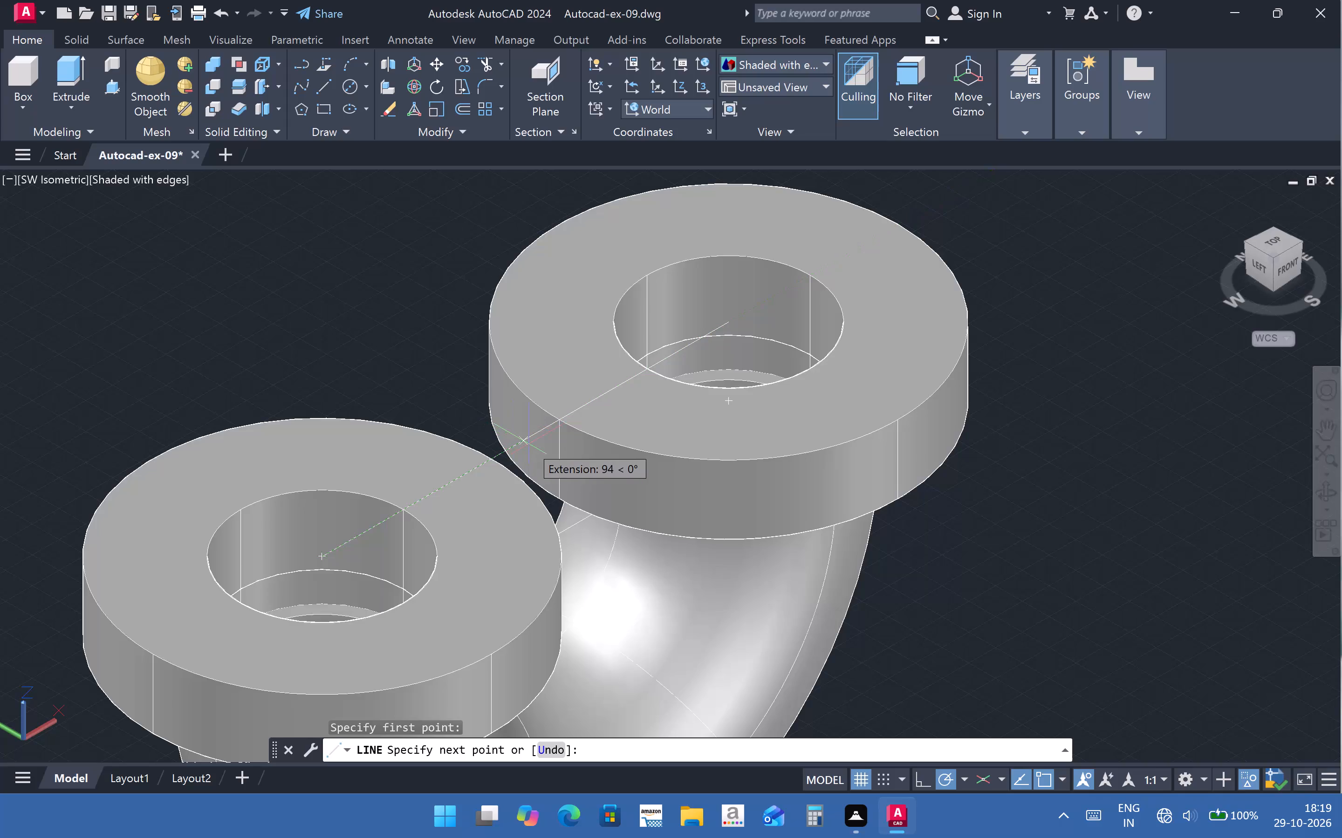
key(9)
key(5)
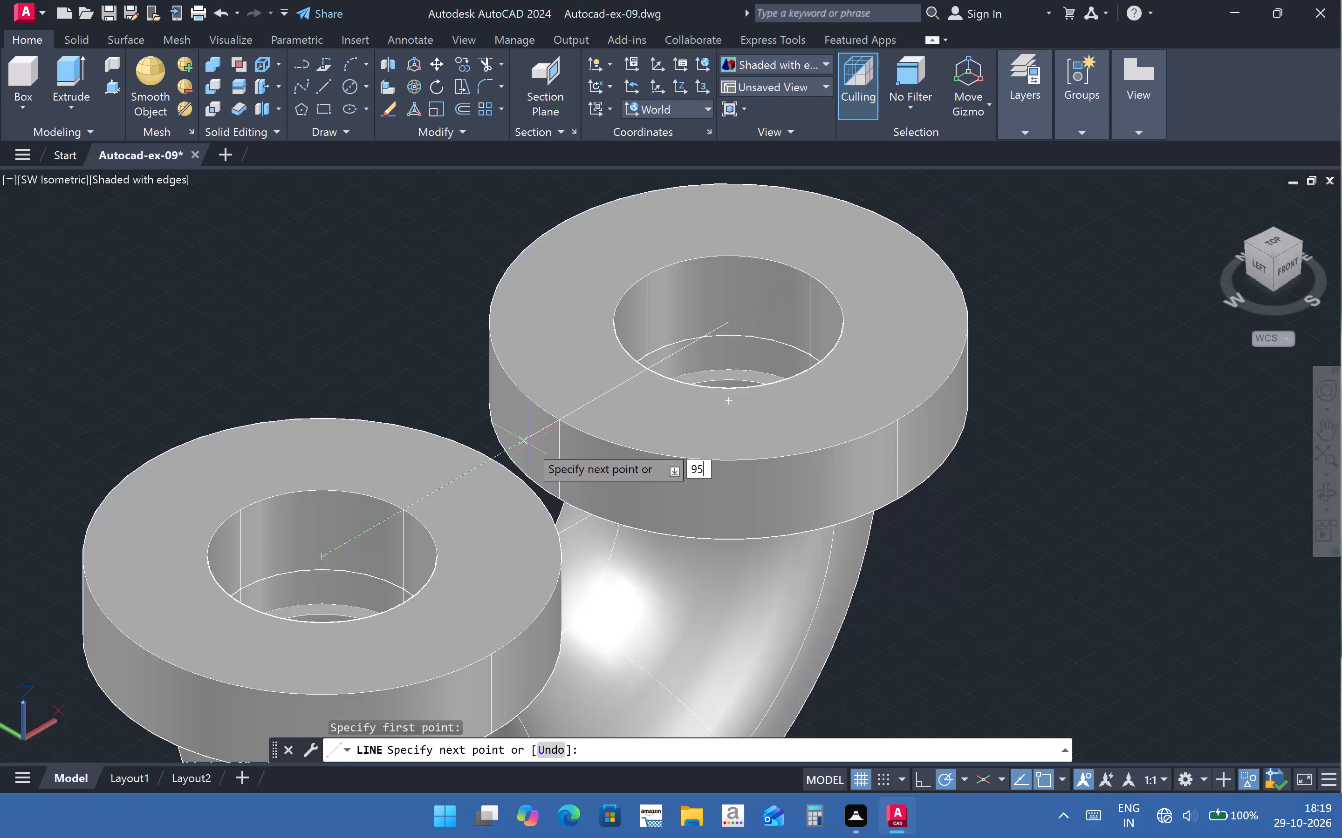
key(Return)
key(Escape)
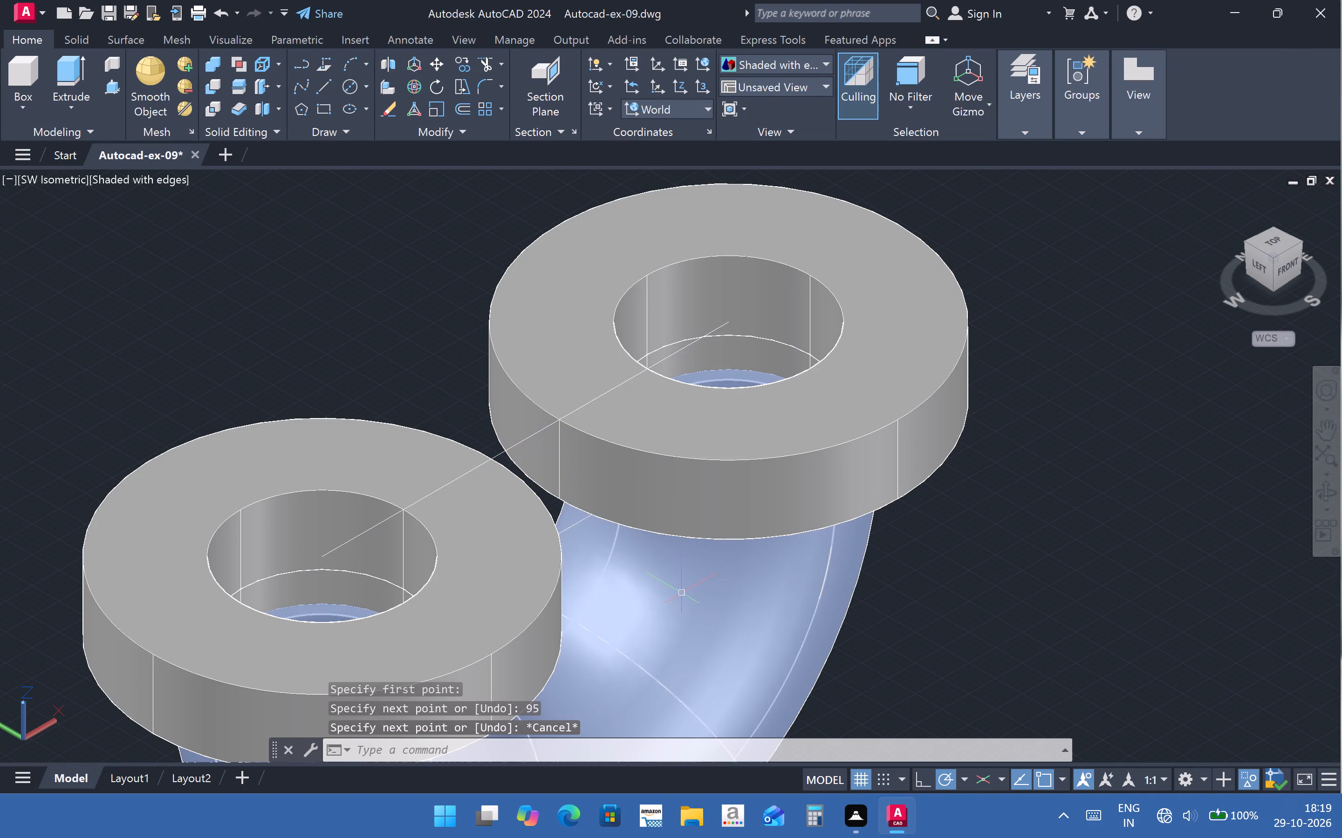
click(580, 411)
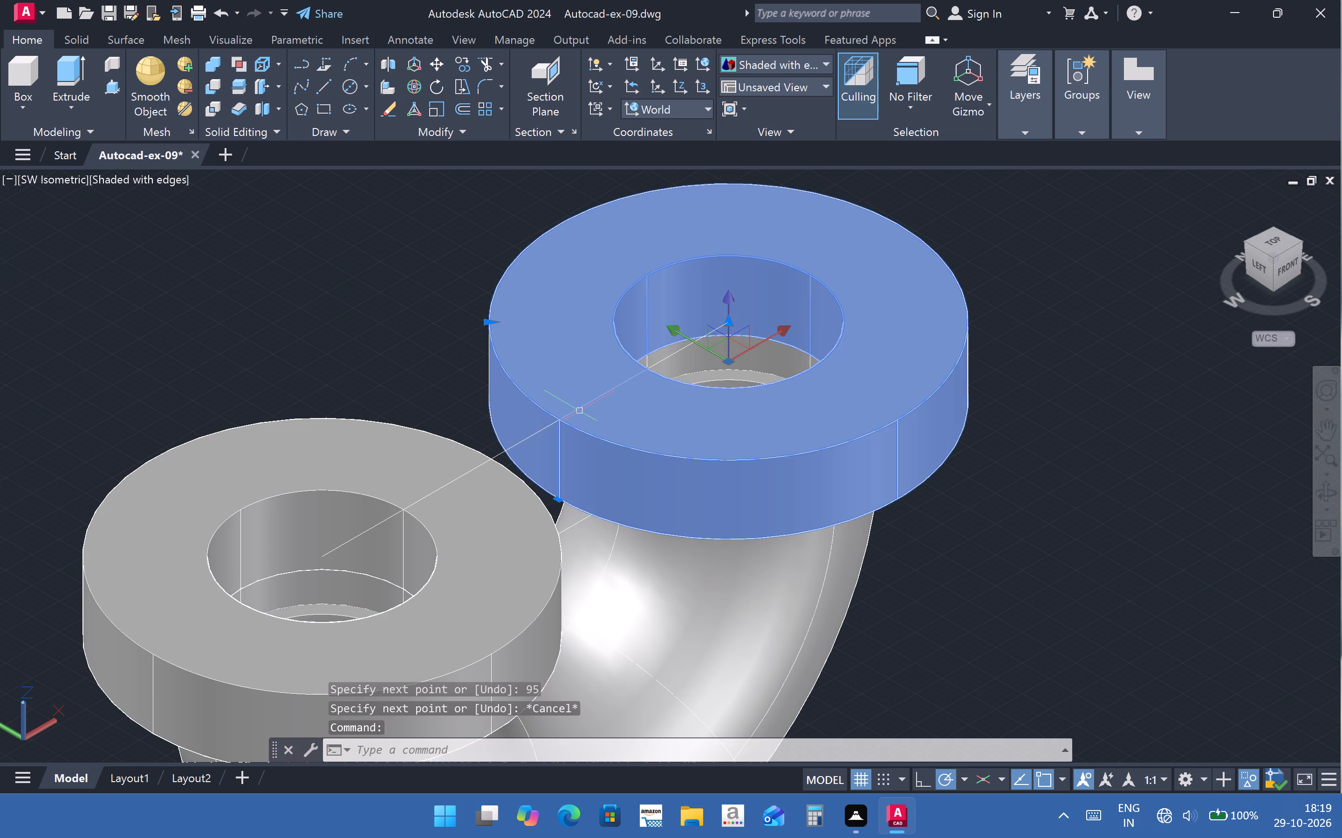
key(Escape)
Move the block from its top face centre to the end of the 95 line, midway between the two upper flanges.
scroll(520, 443, down, 2)
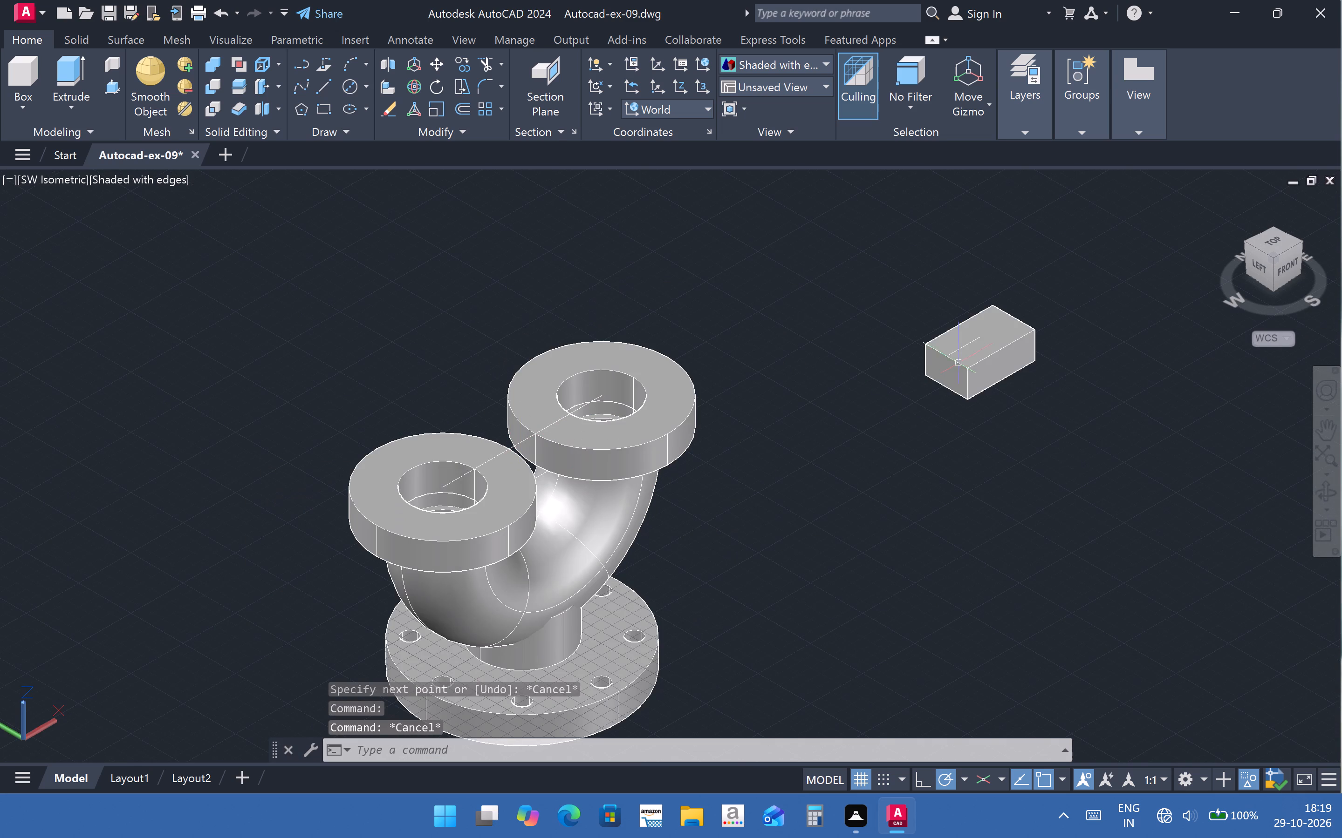
click(438, 67)
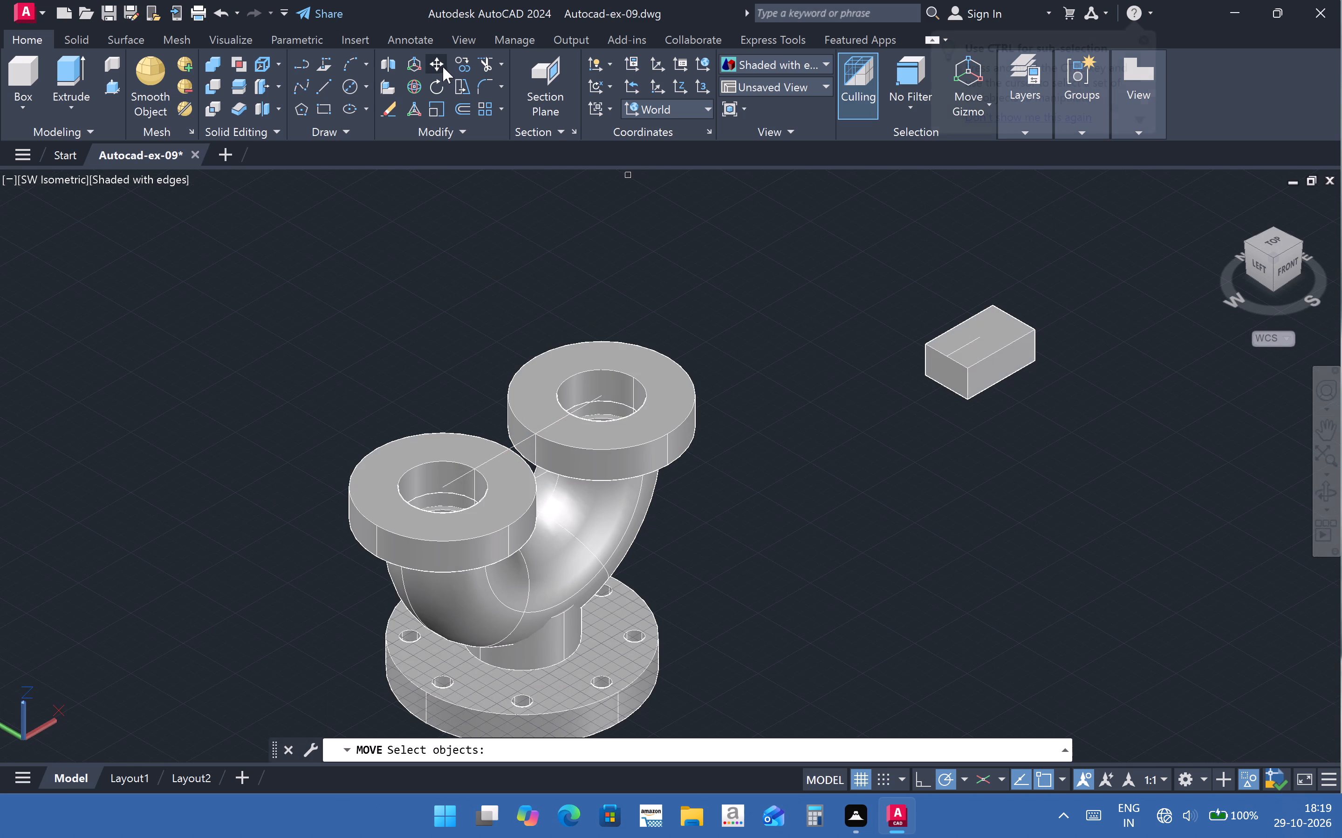
click(982, 342)
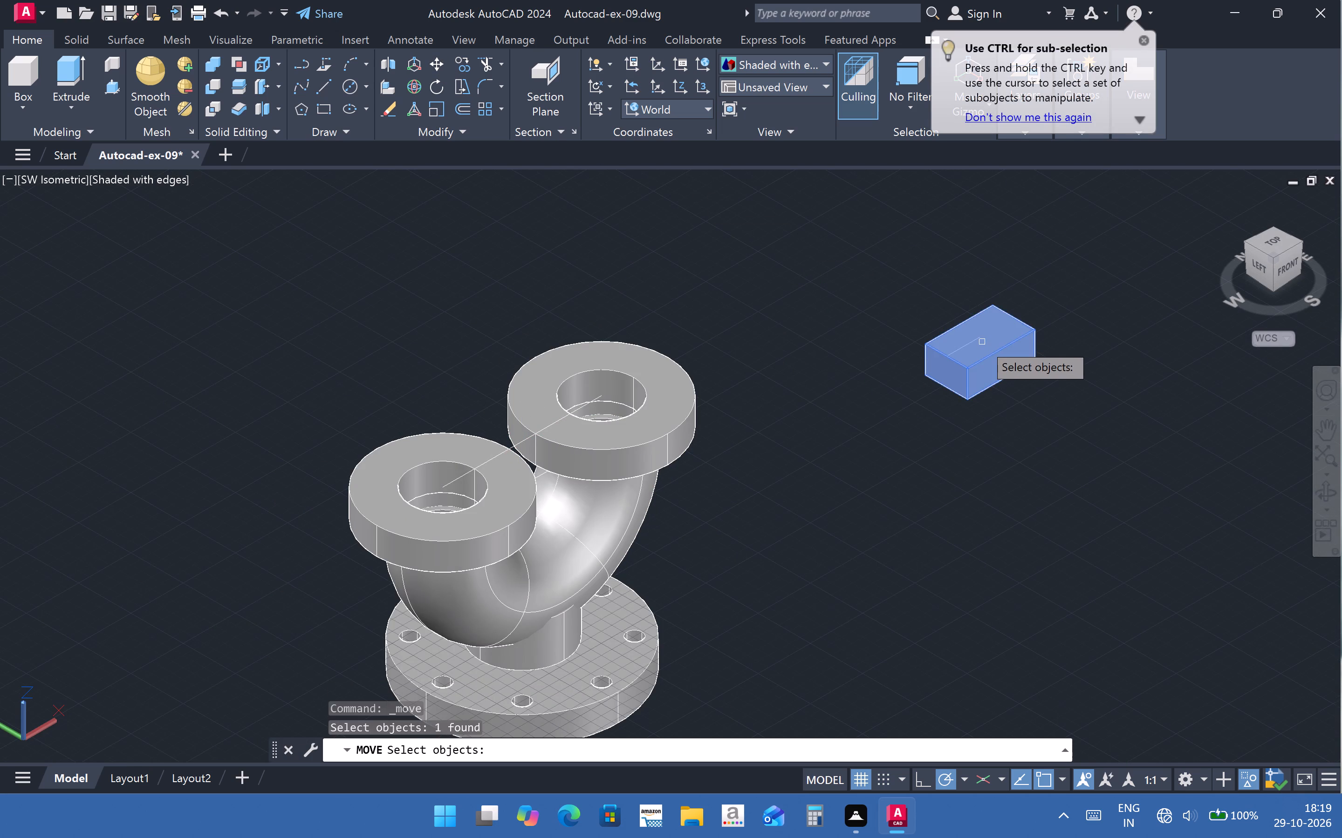
key(Return)
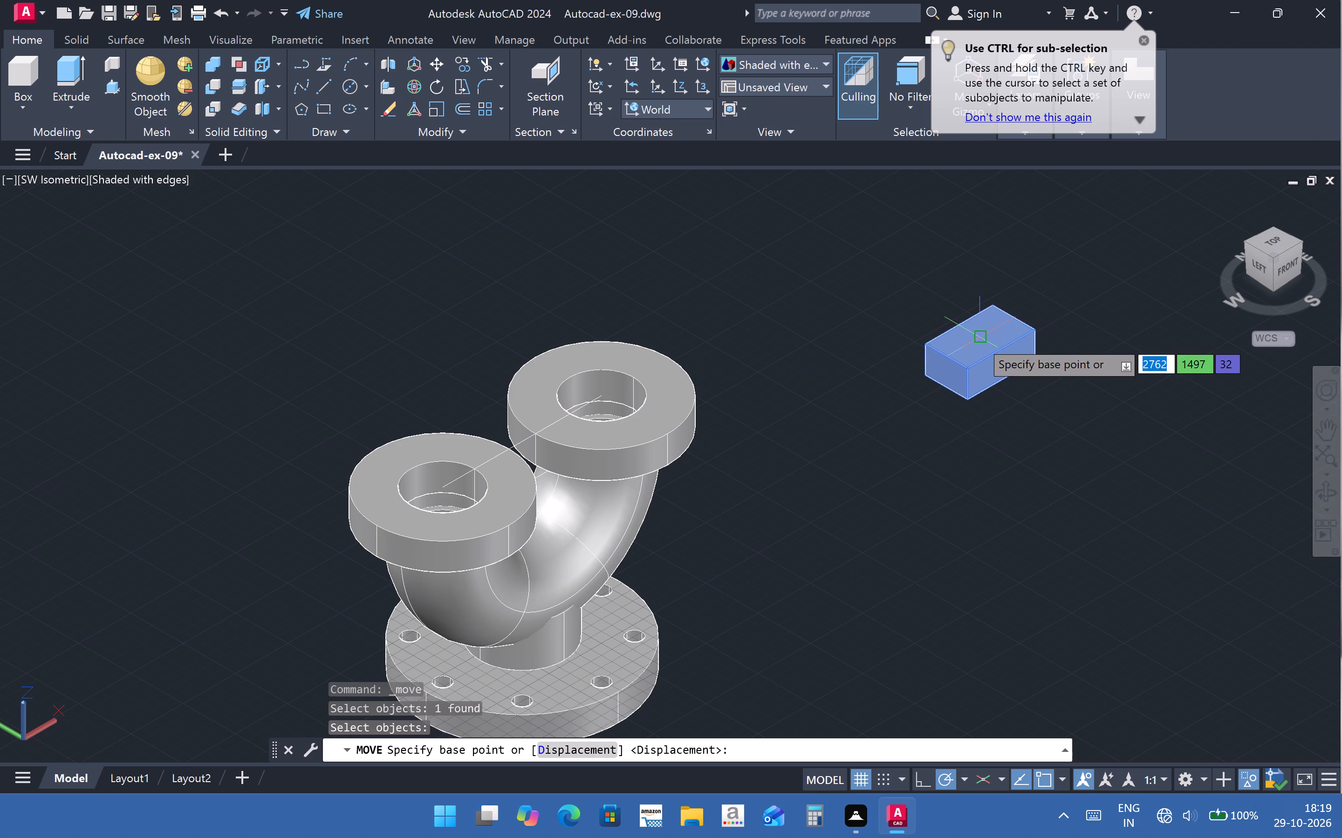
click(979, 339)
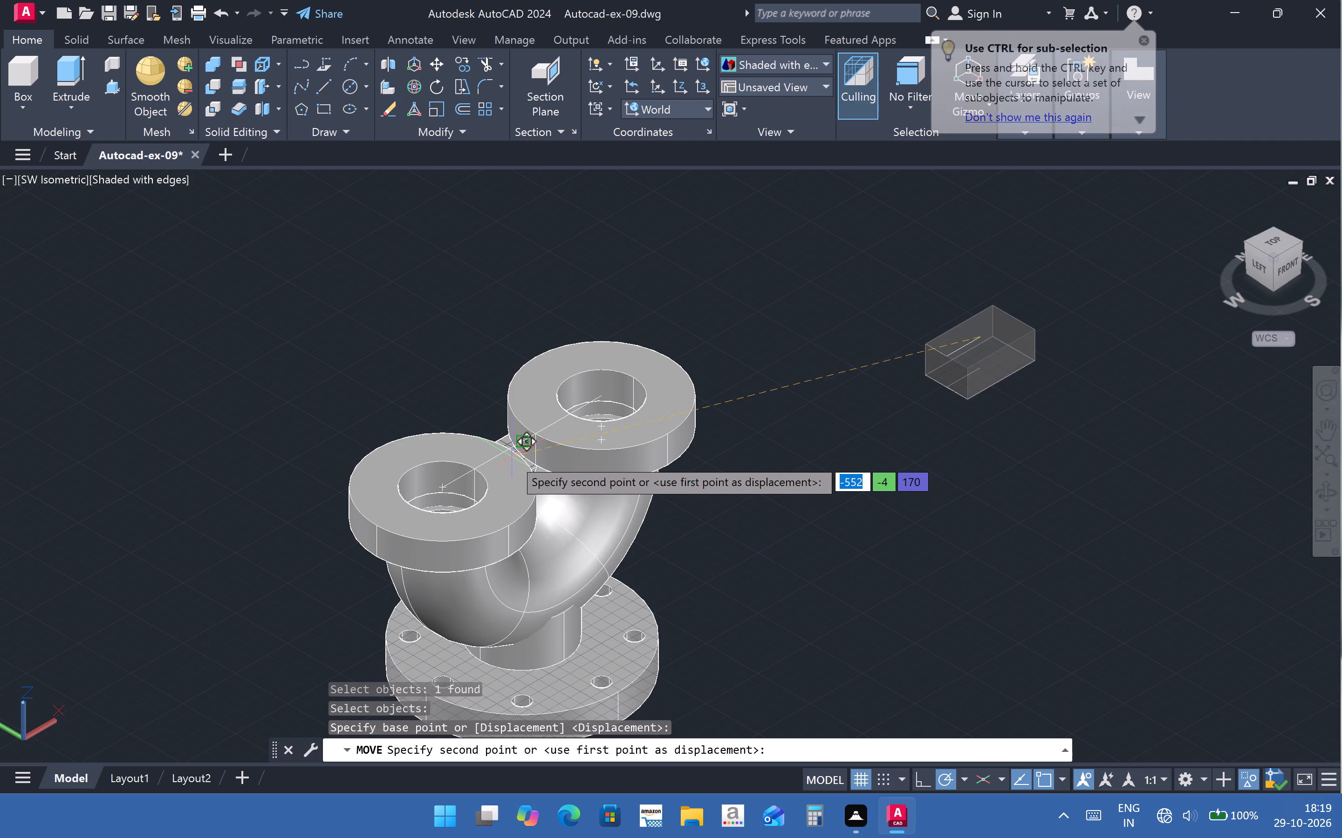
click(512, 457)
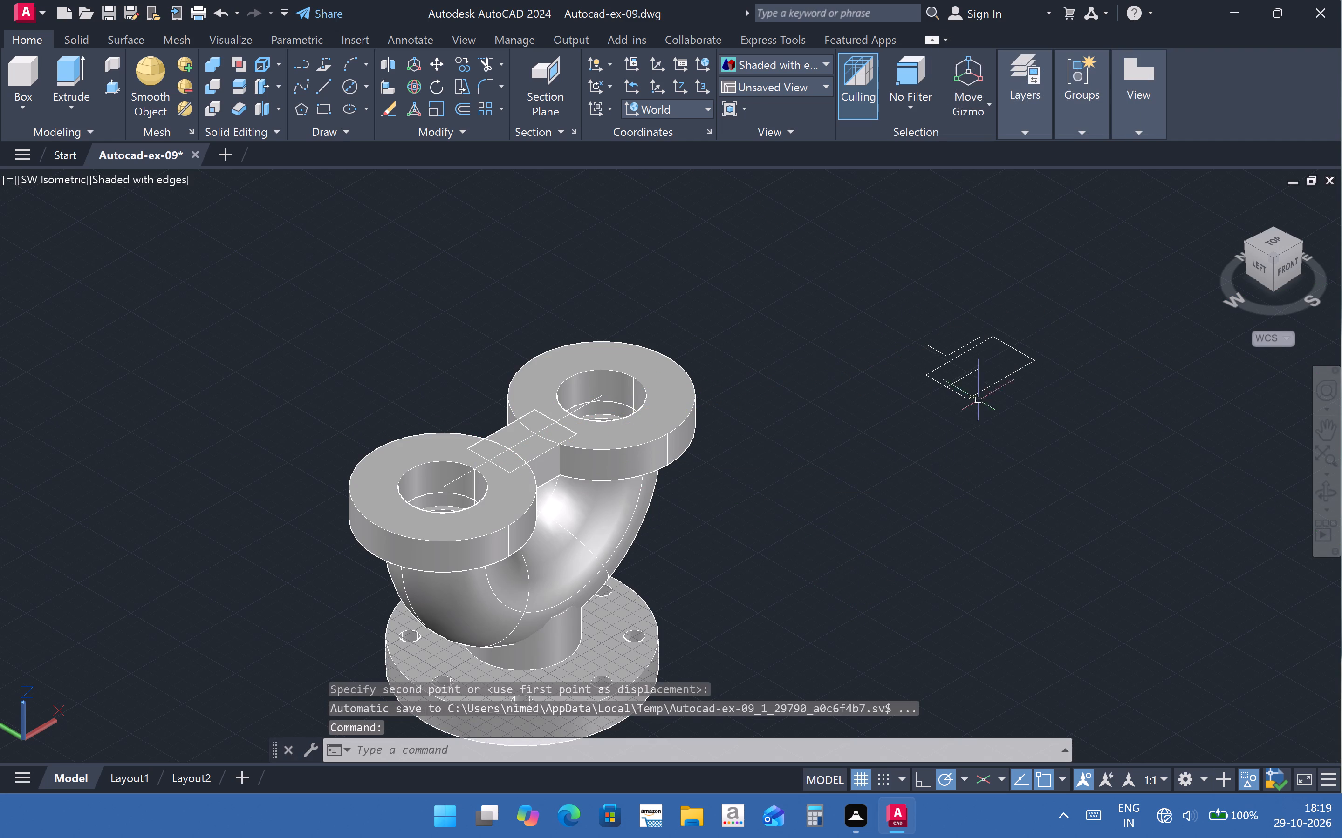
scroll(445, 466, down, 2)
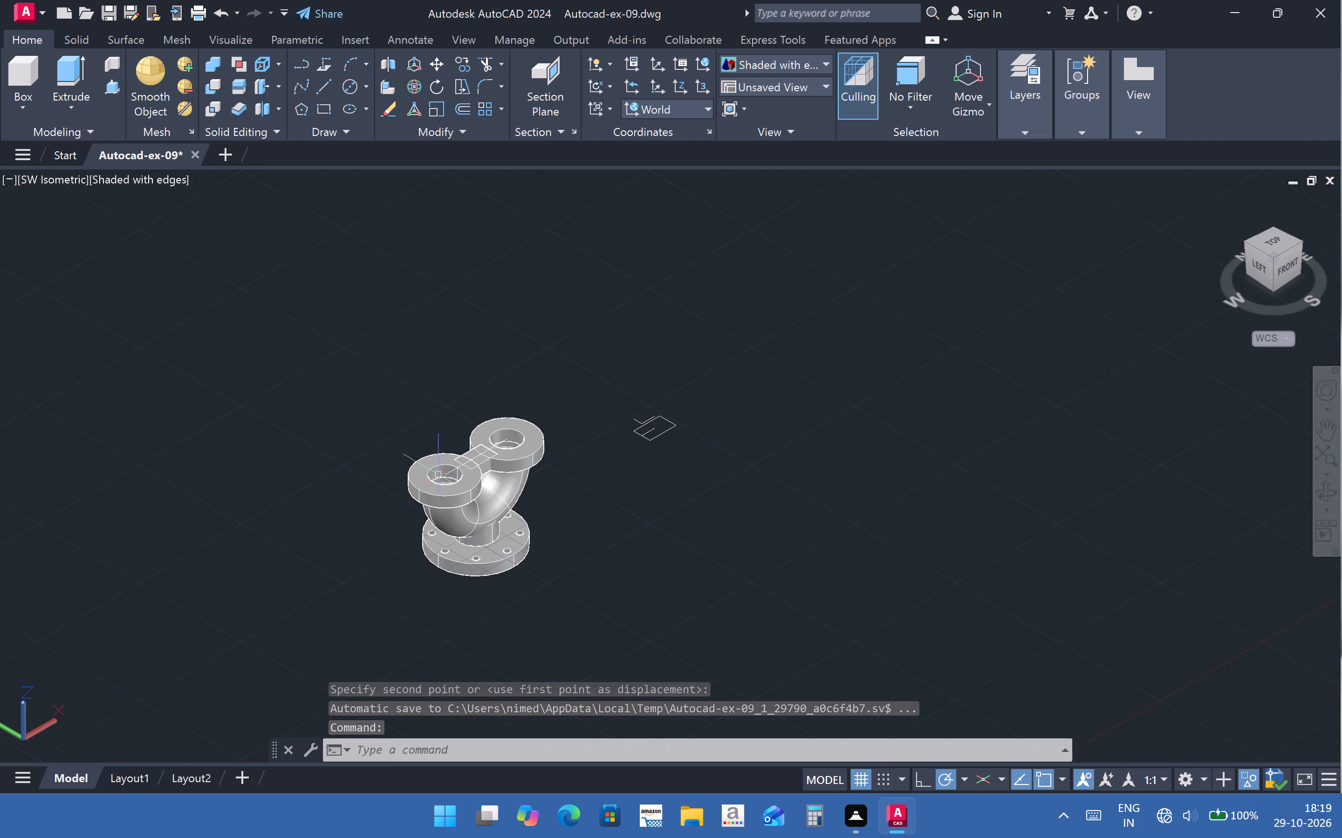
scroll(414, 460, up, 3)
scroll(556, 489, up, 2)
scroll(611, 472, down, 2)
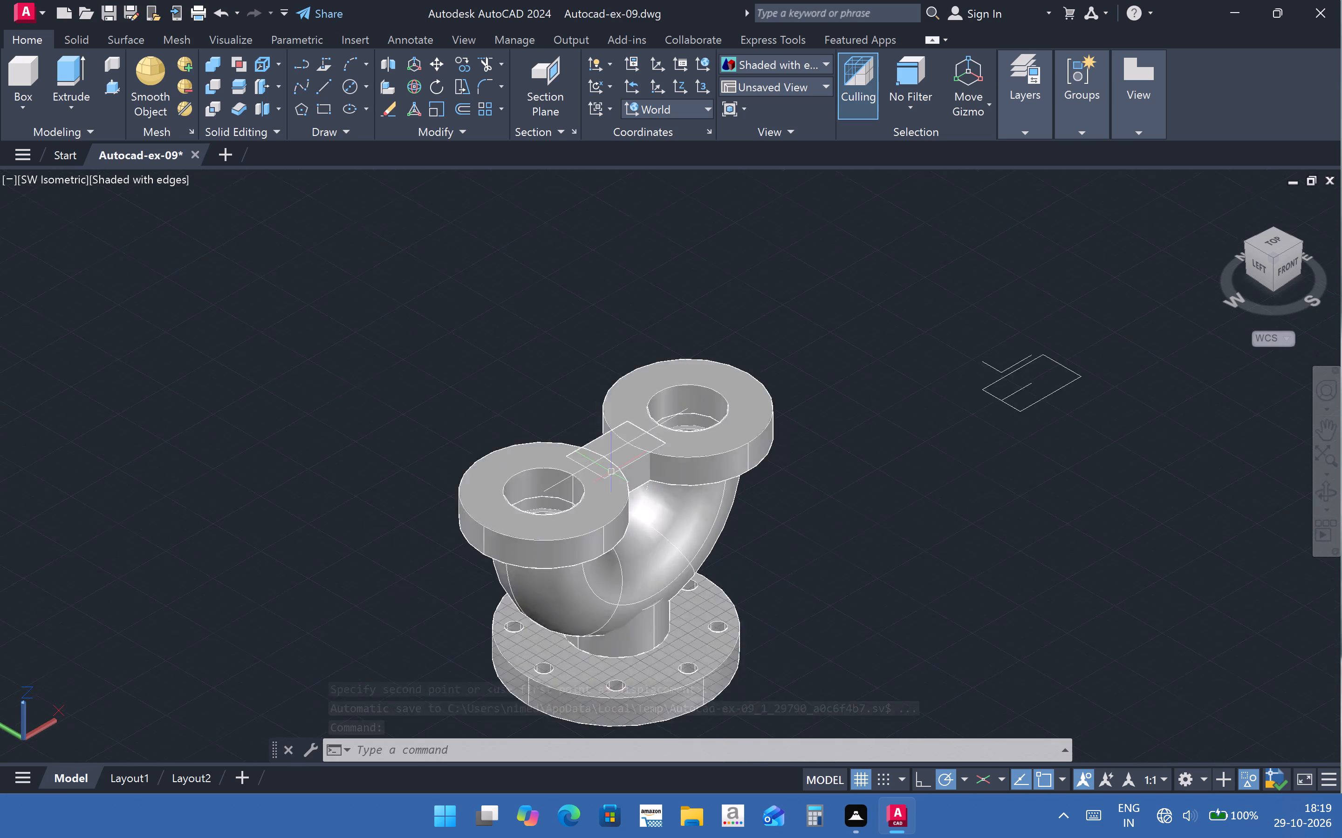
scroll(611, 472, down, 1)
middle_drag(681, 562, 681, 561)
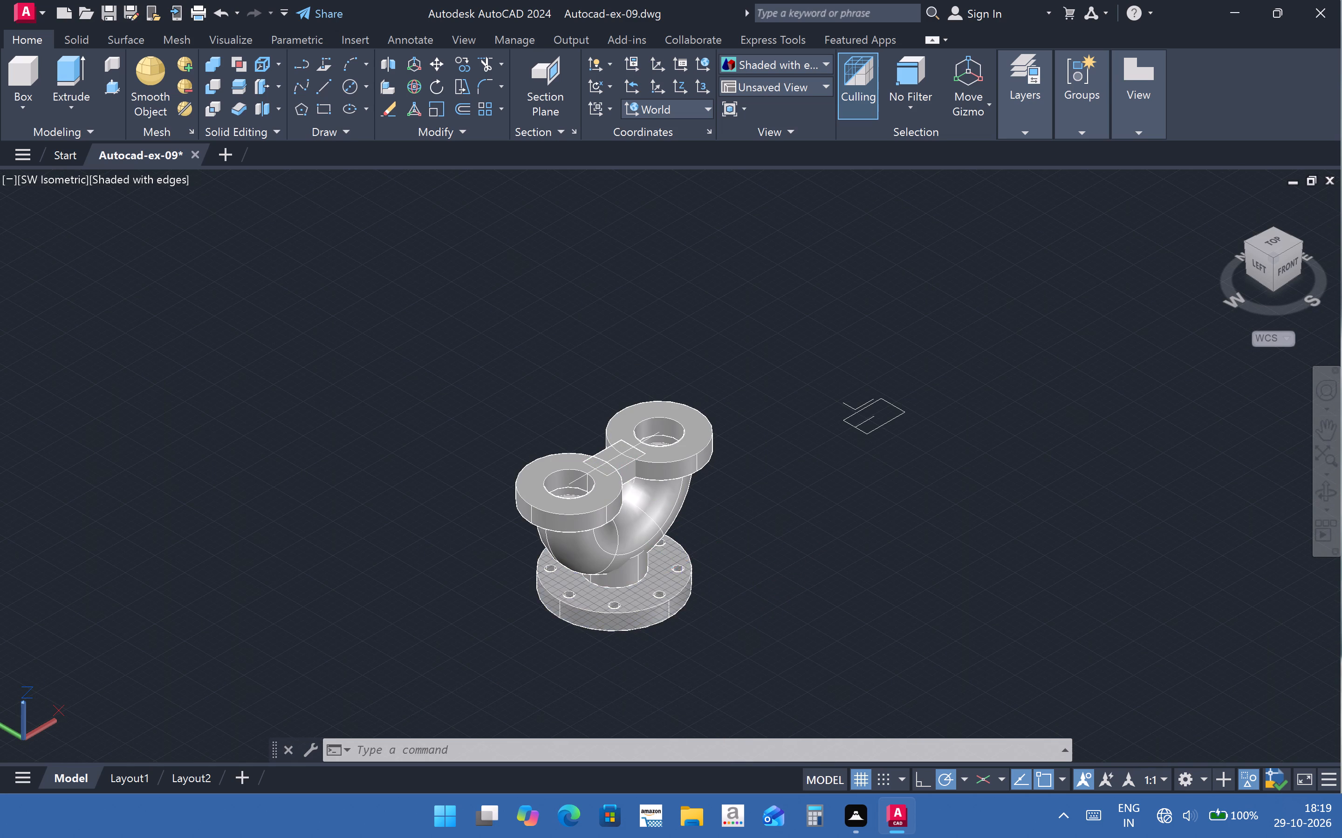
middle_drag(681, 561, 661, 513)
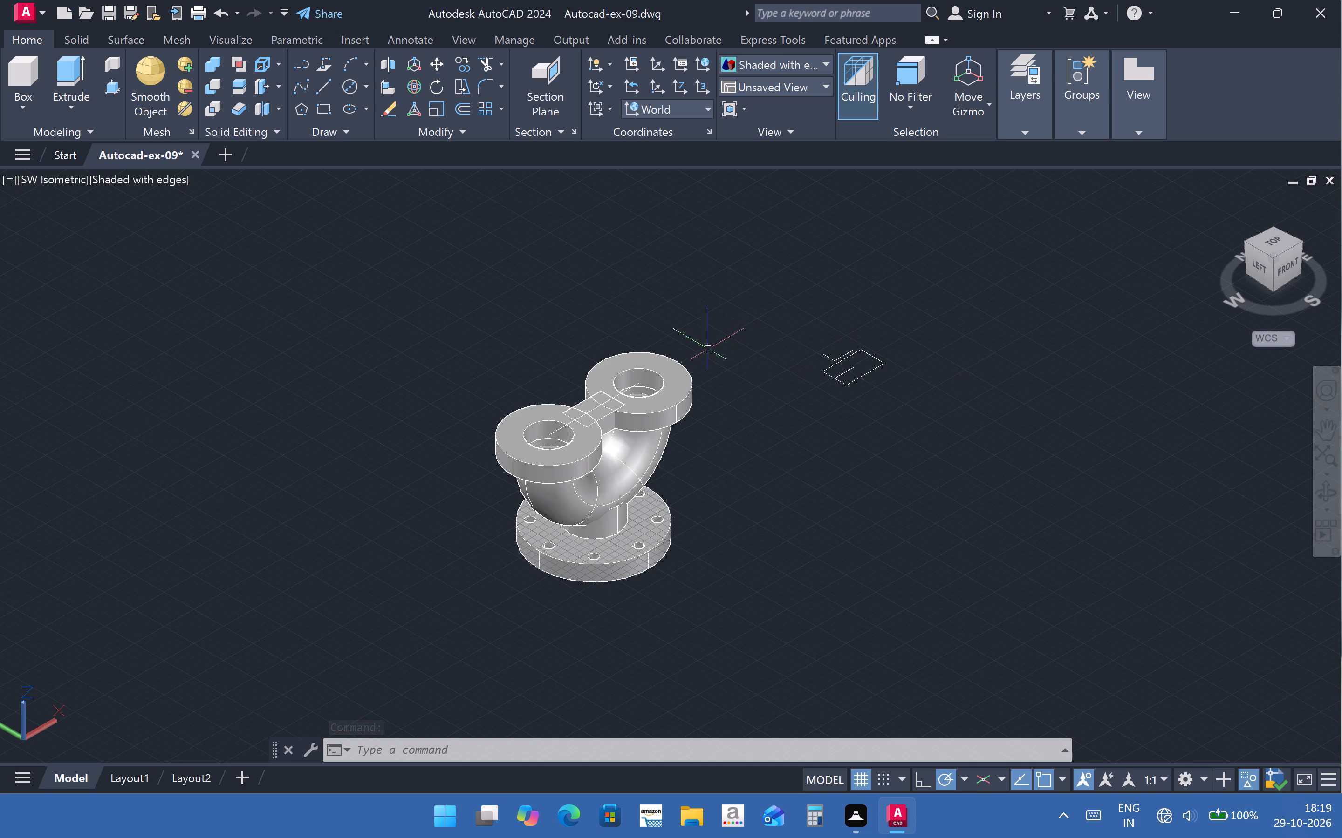
Delete the line joining the upper flanges' bore centres and the 95 long construction line lying along it.
scroll(527, 433, up, 3)
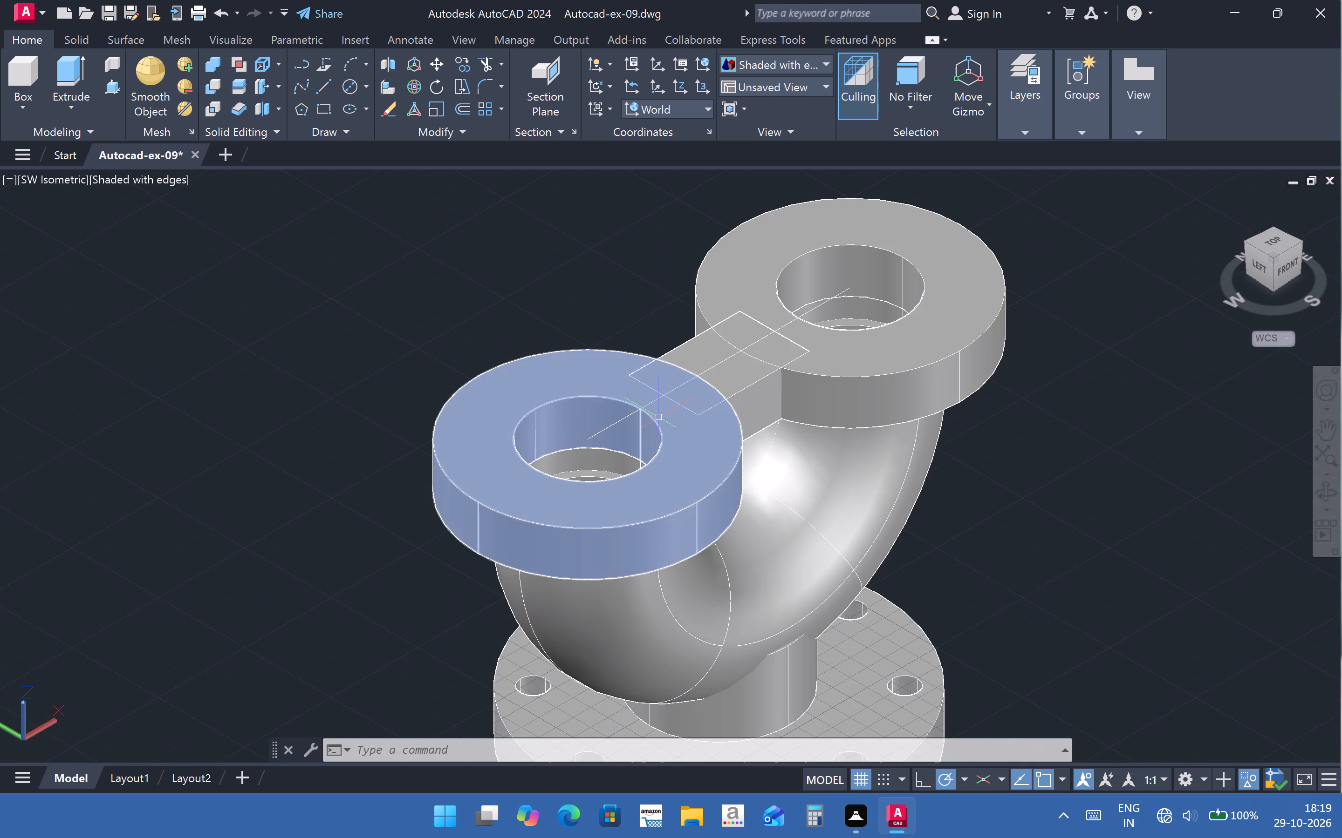
click(643, 408)
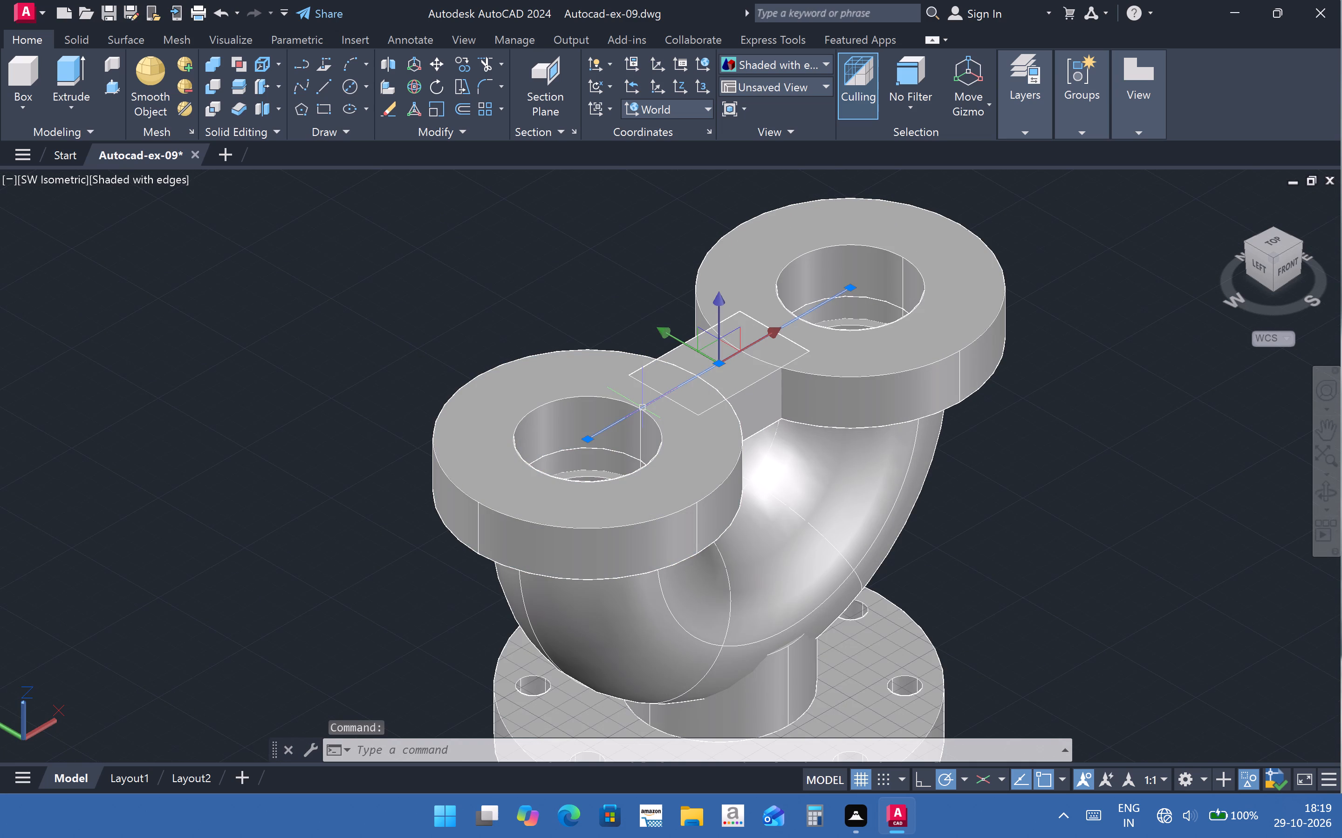
key(Delete)
click(682, 384)
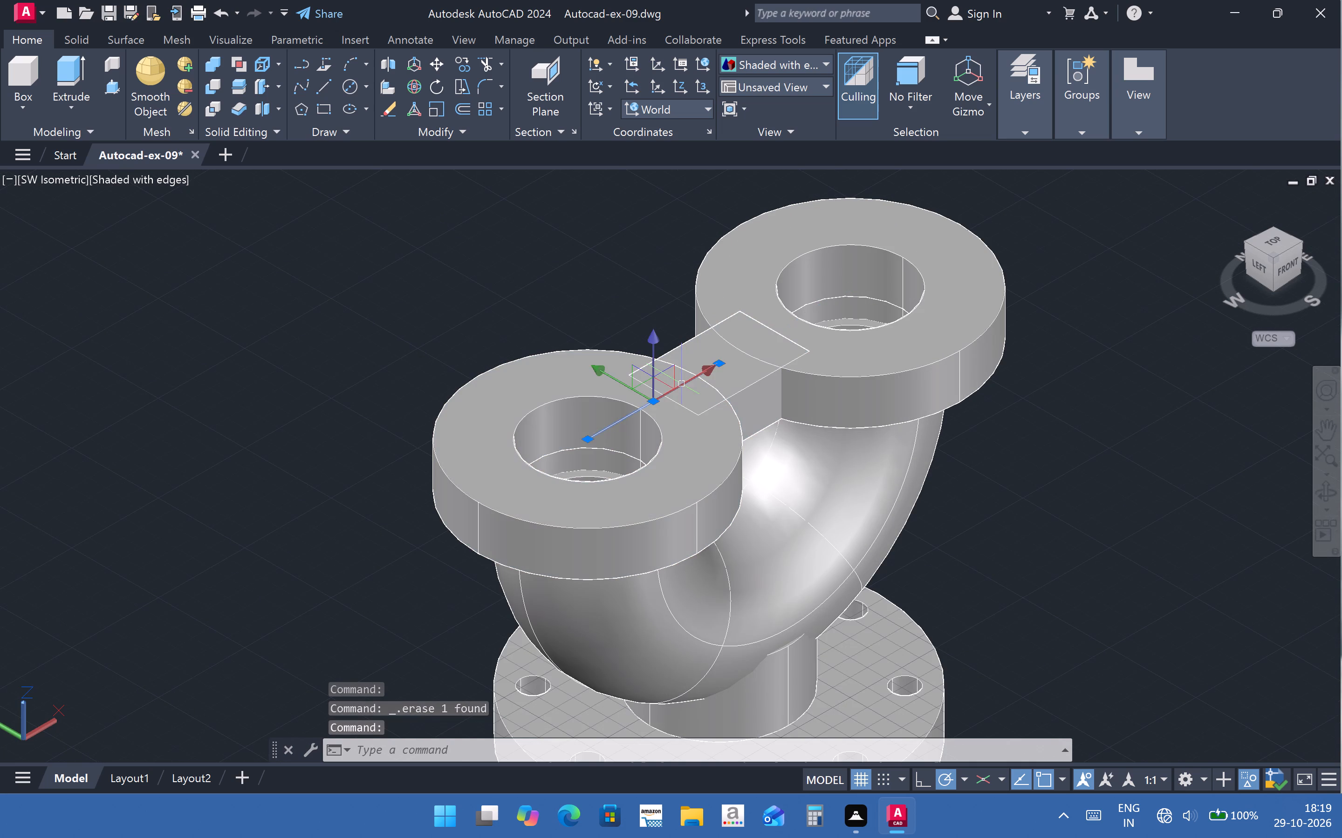
key(Delete)
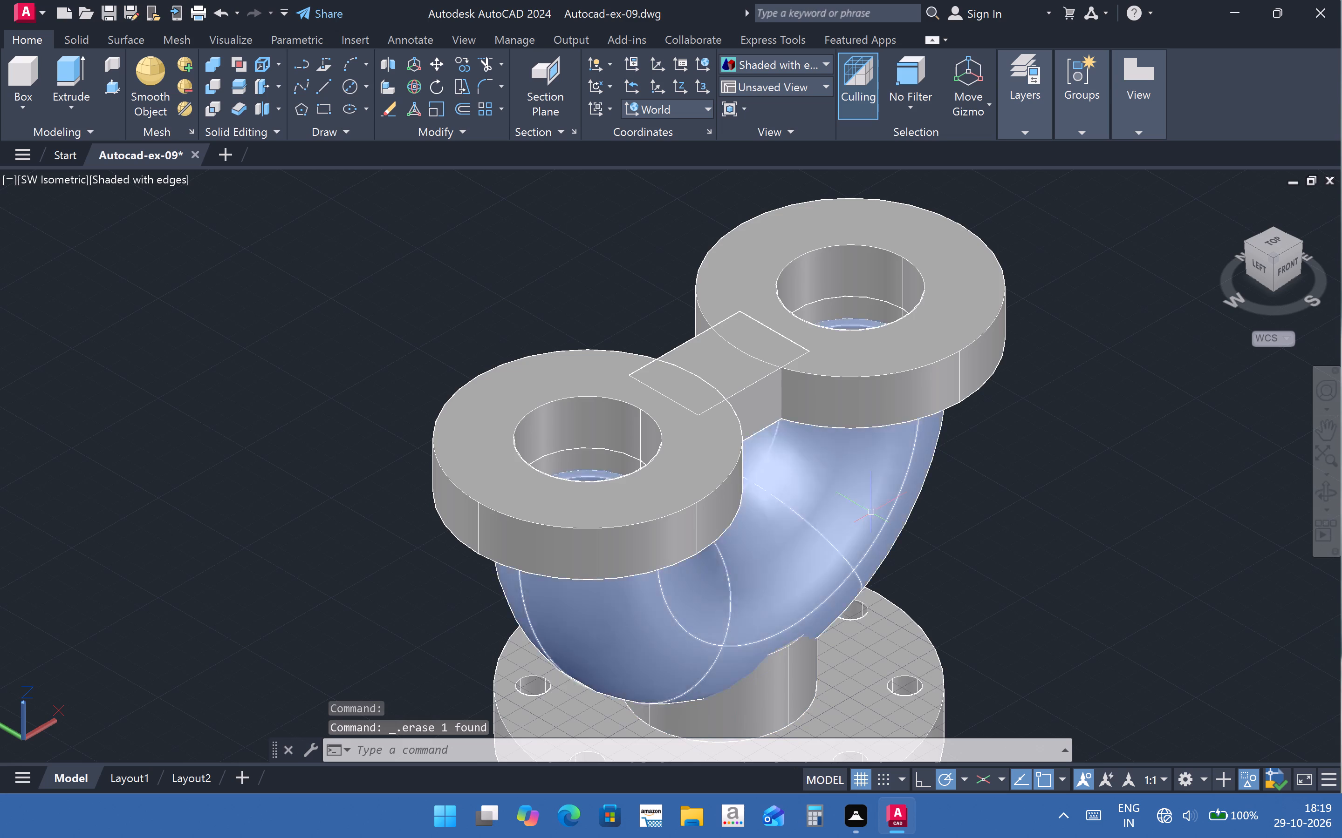
Delete the leftover sketch rectangle and lines lying in empty space beside the pipe fitting.
scroll(871, 513, down, 1)
scroll(798, 661, up, 2)
scroll(738, 659, down, 1)
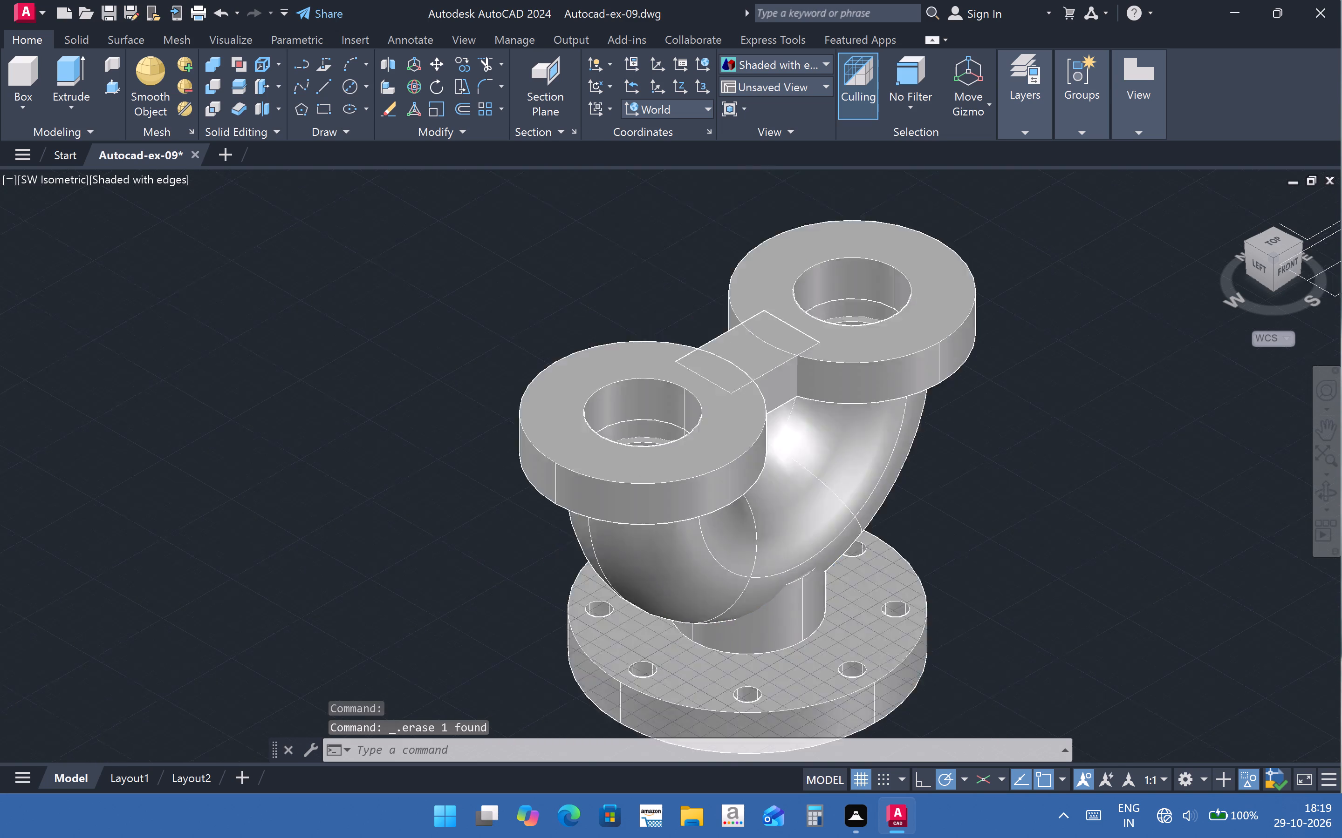
scroll(738, 659, down, 1)
click(1053, 363)
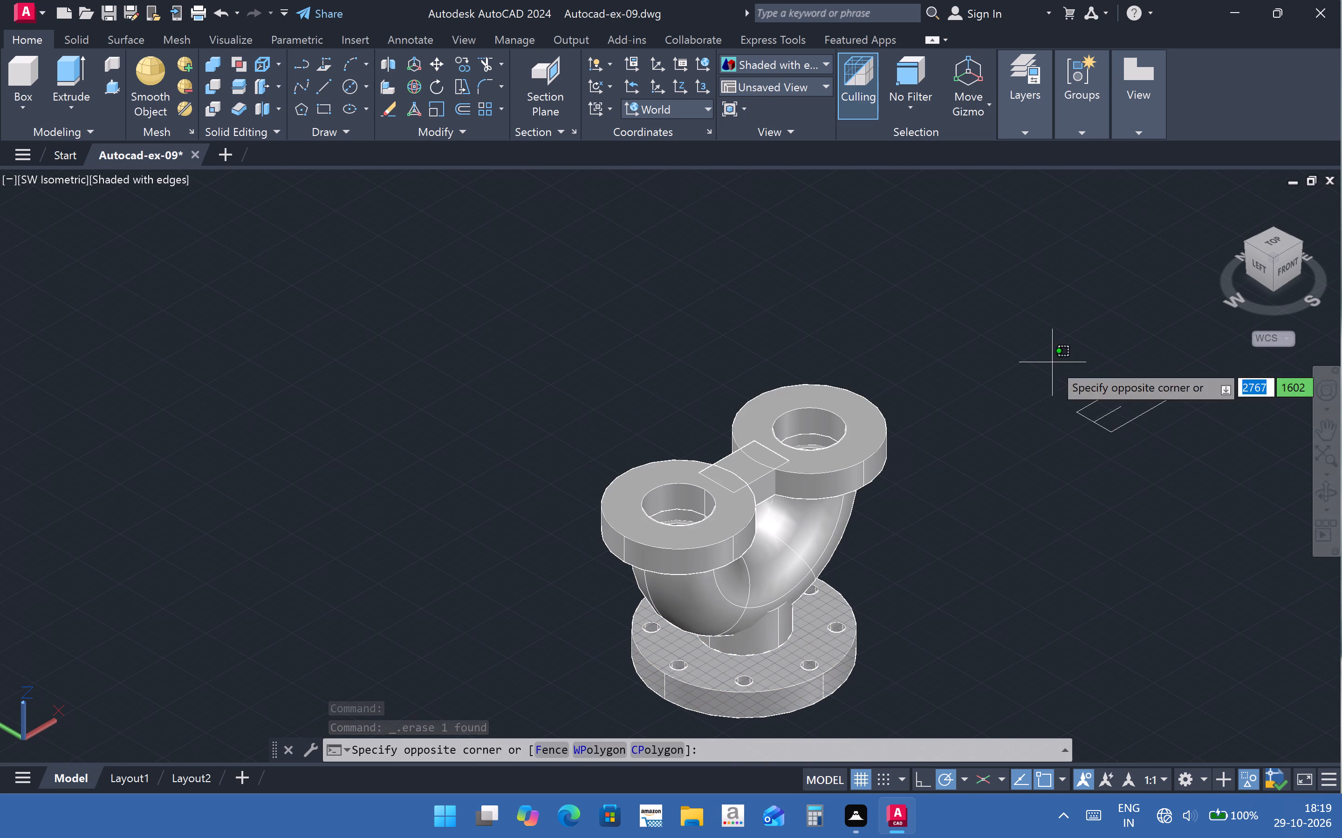
click(1169, 458)
key(Delete)
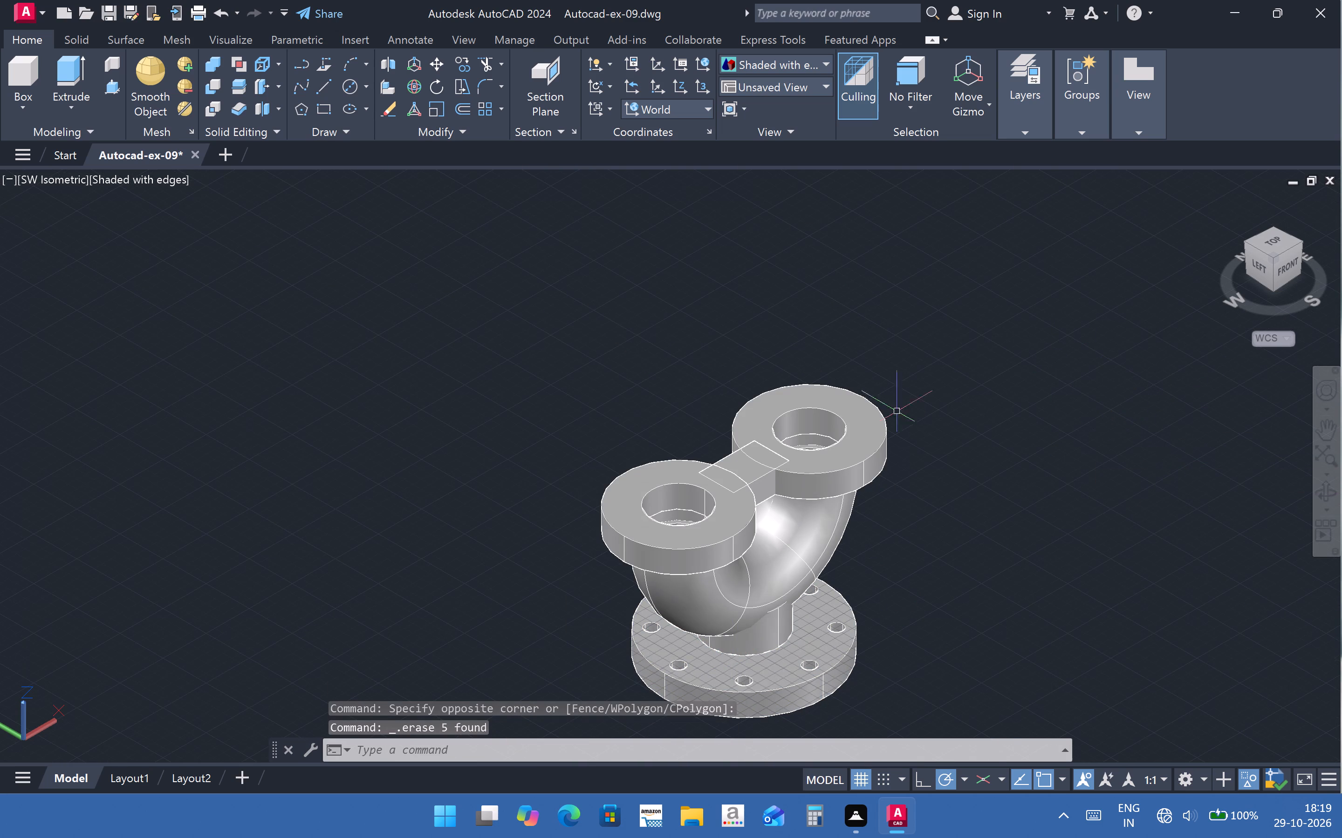
Delete the leftover horizontal line spanning the gap between the collars beneath the two upper flanges.
scroll(650, 390, up, 2)
scroll(732, 485, down, 2)
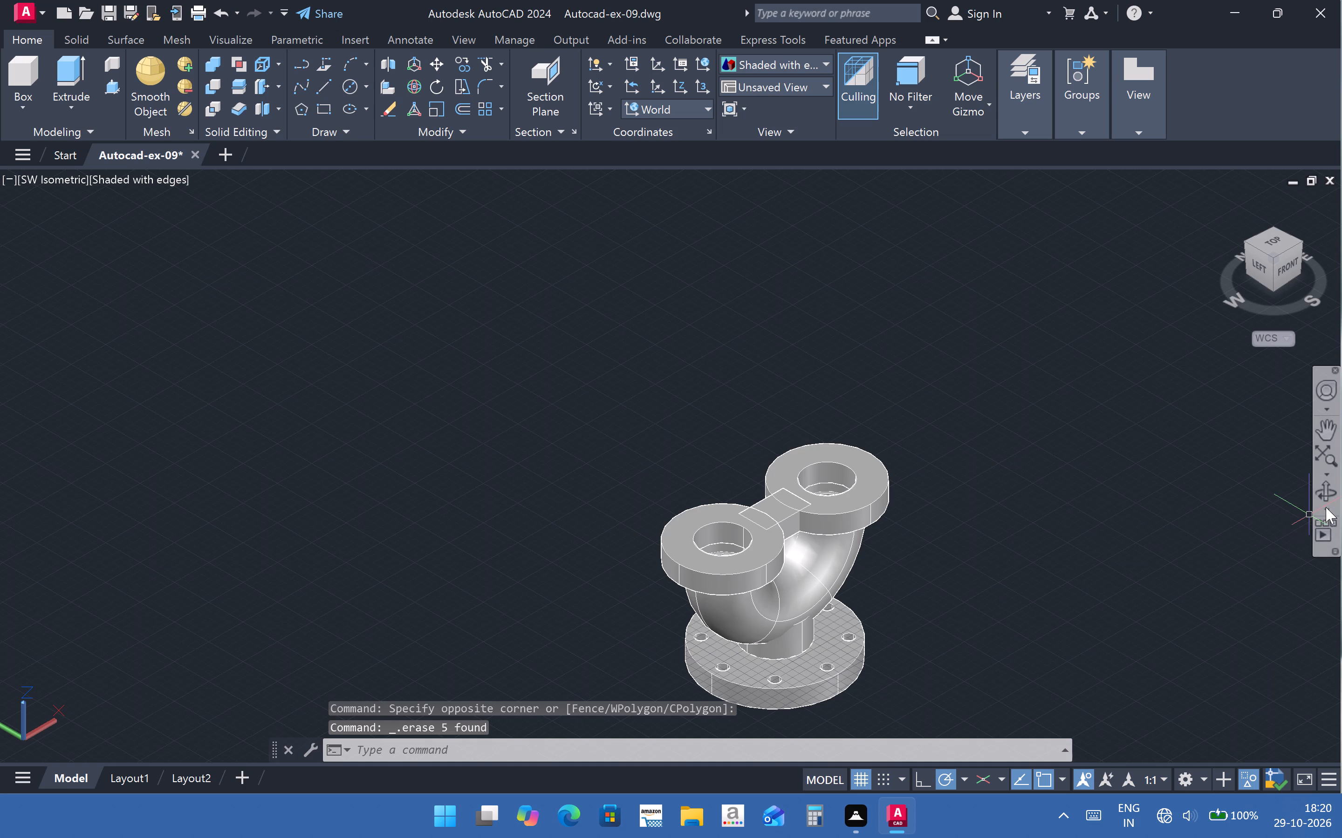
click(1326, 507)
click(1260, 488)
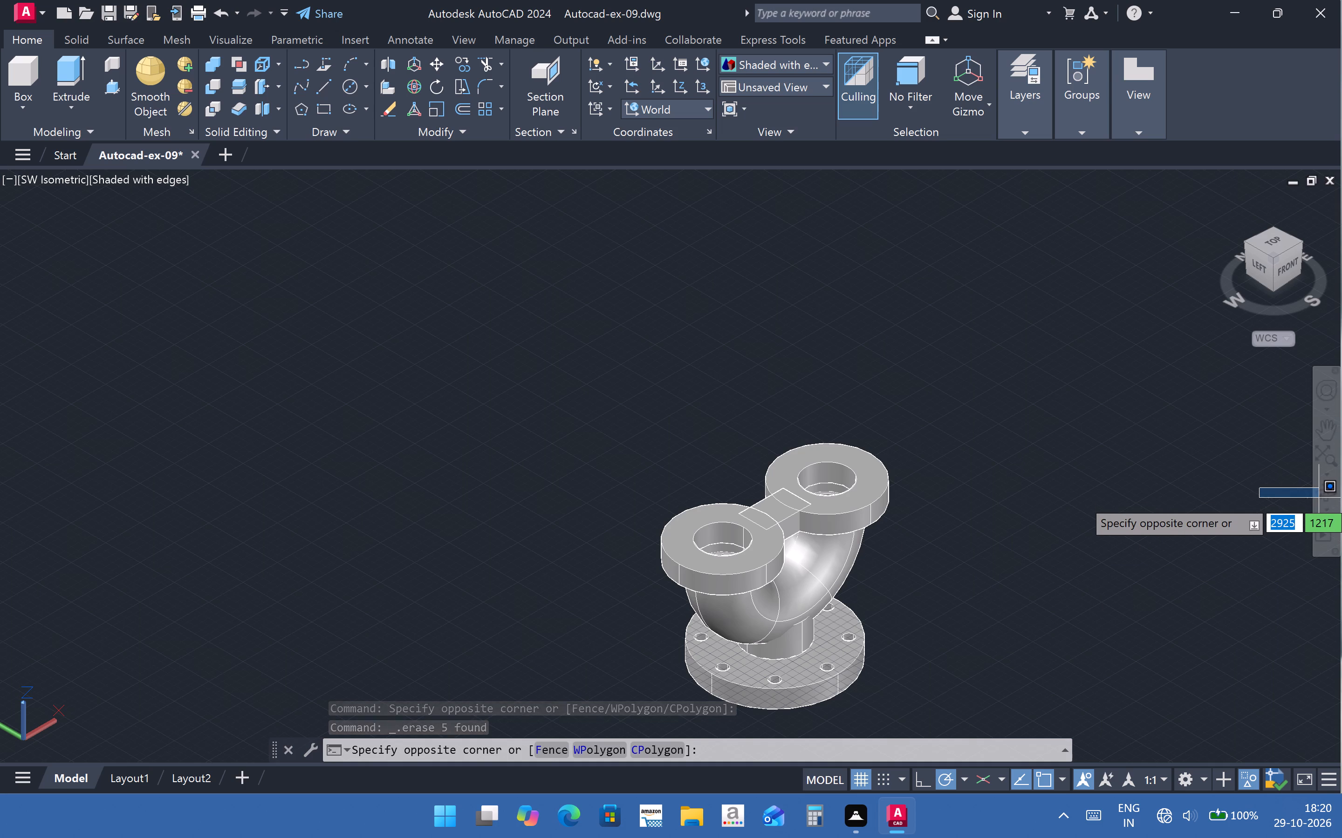
key(grave)
key(Escape)
click(1319, 499)
scroll(869, 496, down, 1)
scroll(771, 516, up, 3)
middle_drag(808, 602, 733, 399)
middle_drag(776, 454, 612, 450)
middle_click(716, 475)
scroll(716, 476, down, 1)
drag(716, 476, 596, 387)
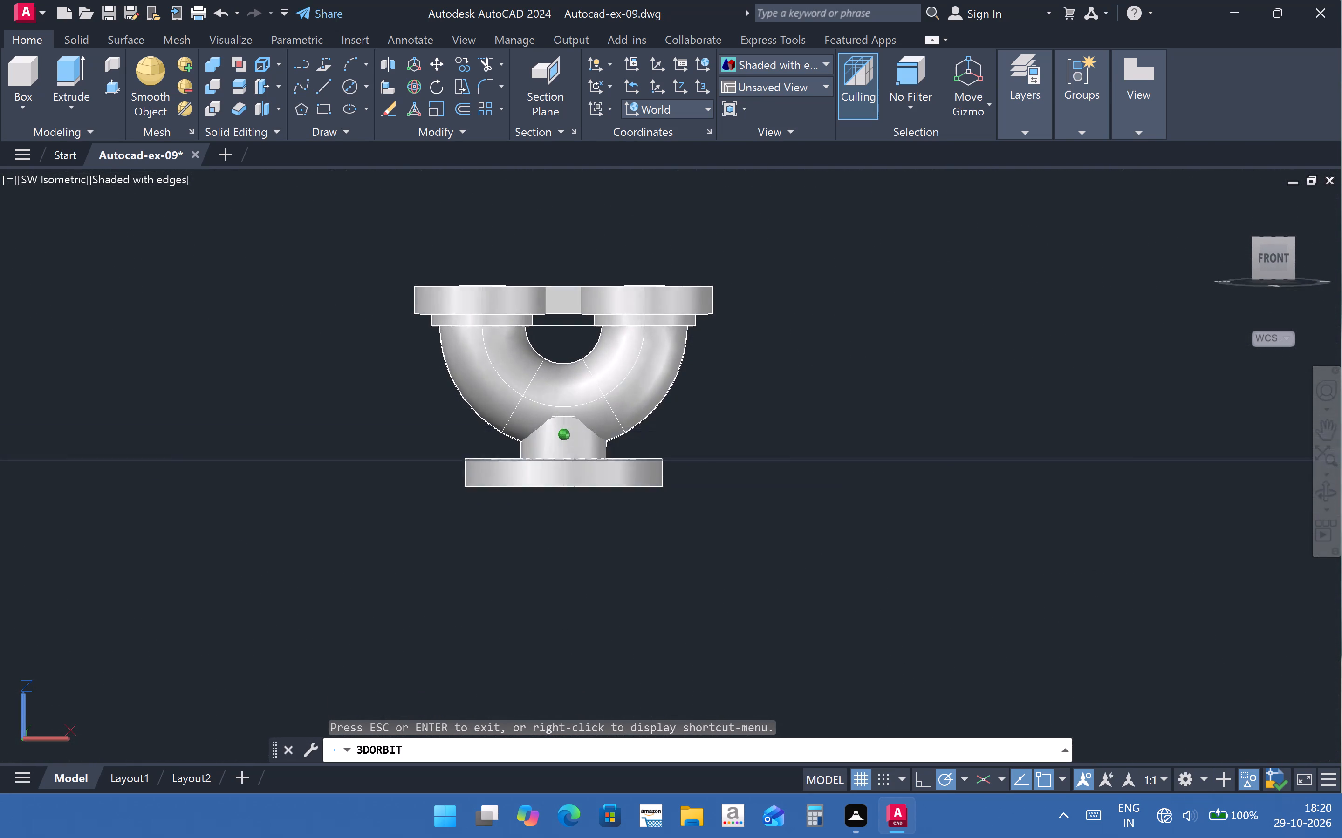
drag(596, 387, 597, 396)
scroll(574, 341, down, 2)
scroll(564, 343, up, 3)
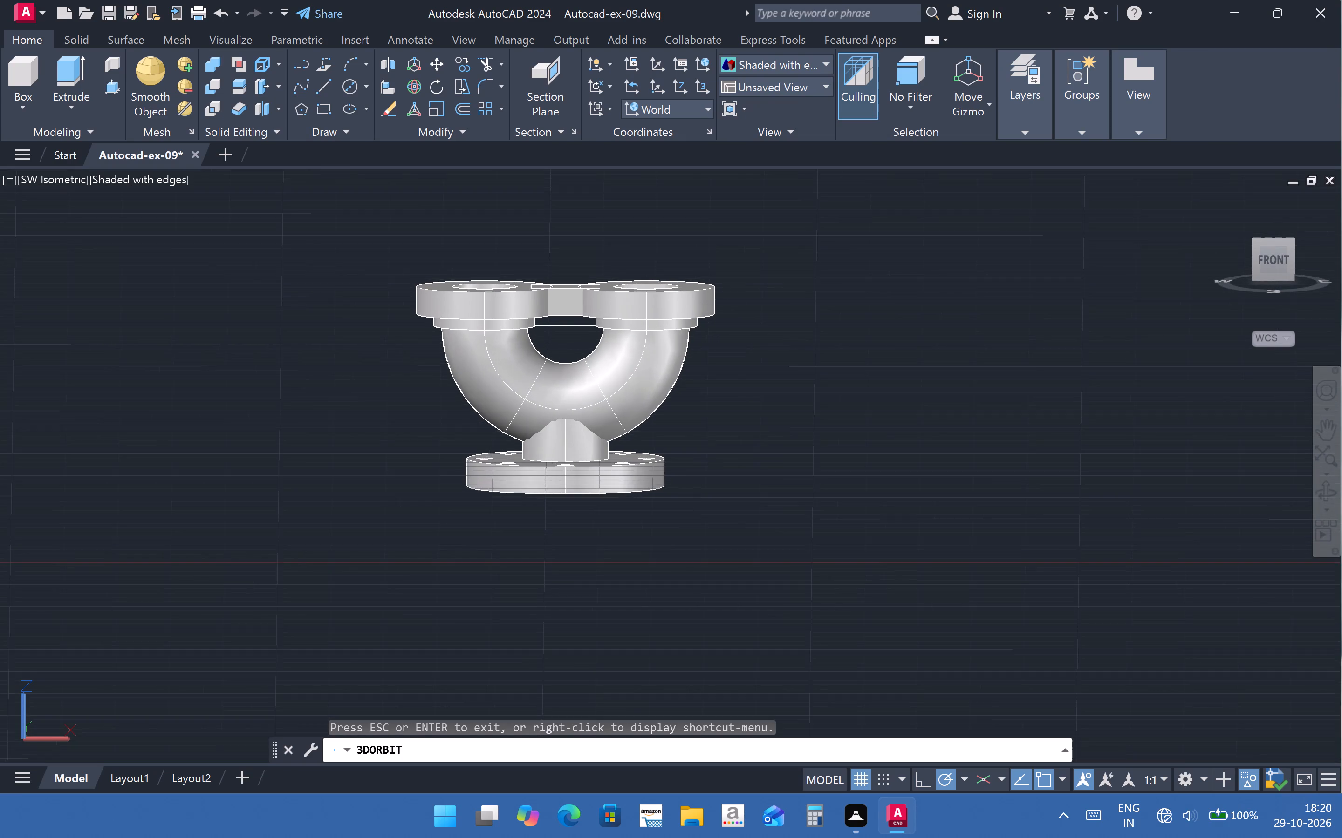
scroll(564, 343, up, 4)
key(Escape)
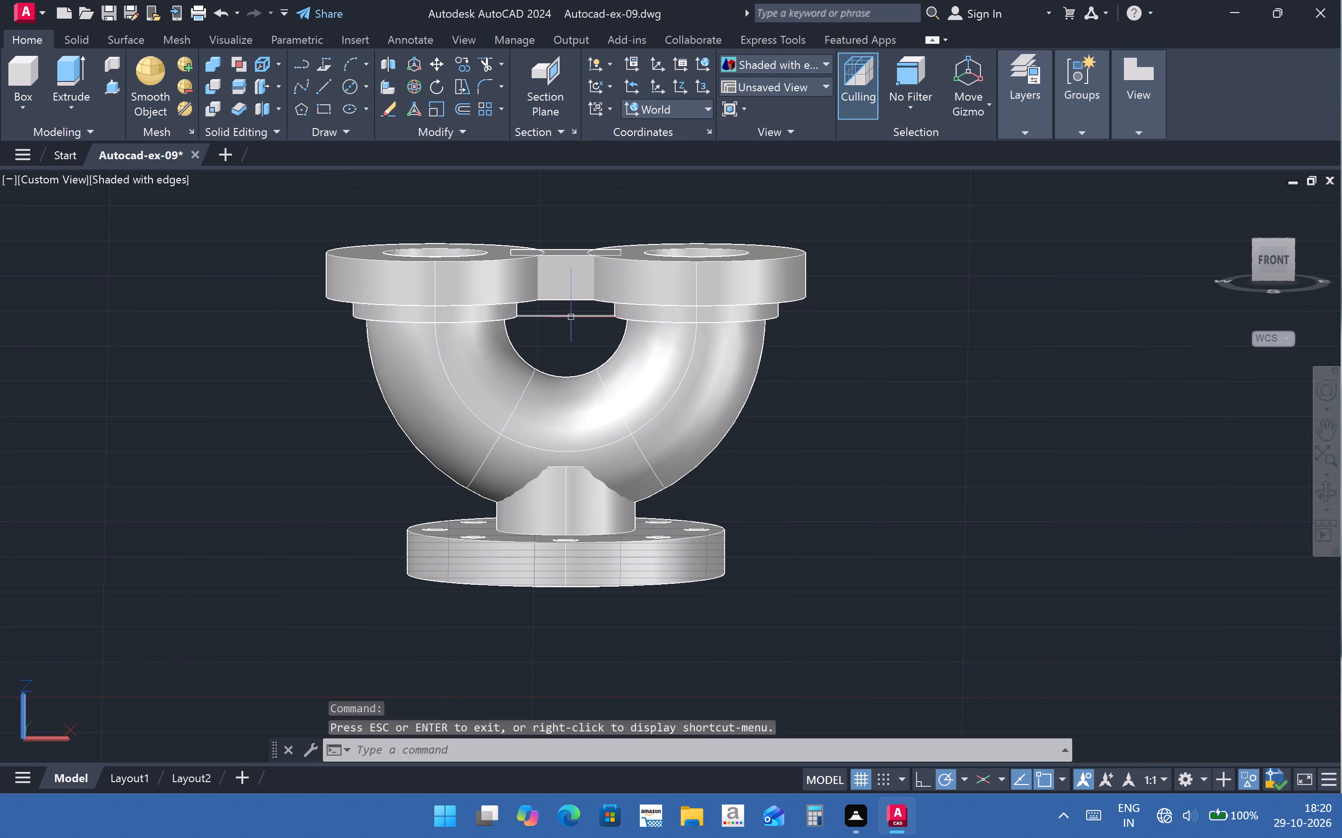
click(572, 317)
key(Delete)
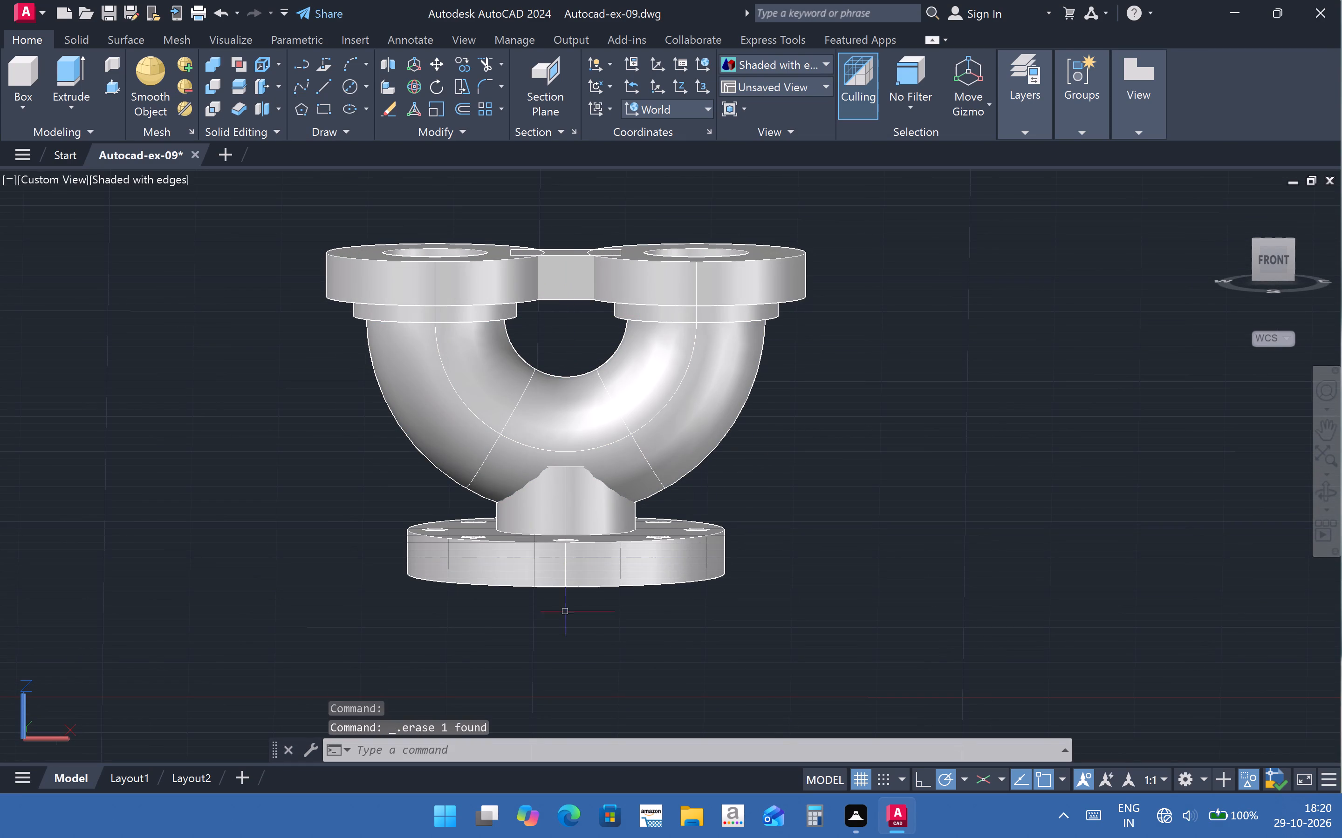
Delete the two leftover construction lines inside the bottom flange's central bore, working from the underside of the fitting.
scroll(547, 622, up, 2)
scroll(553, 534, down, 2)
middle_drag(553, 534, 549, 594)
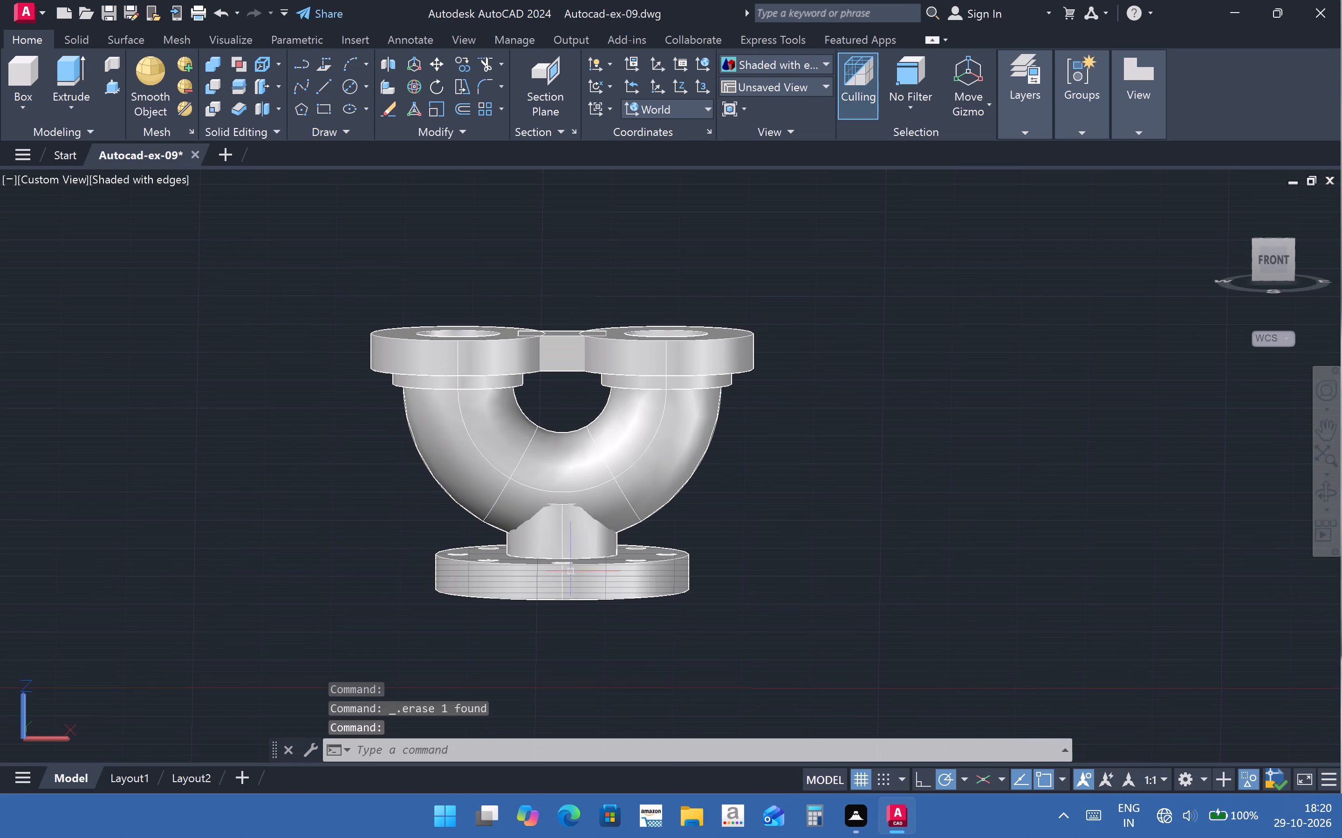
click(1329, 495)
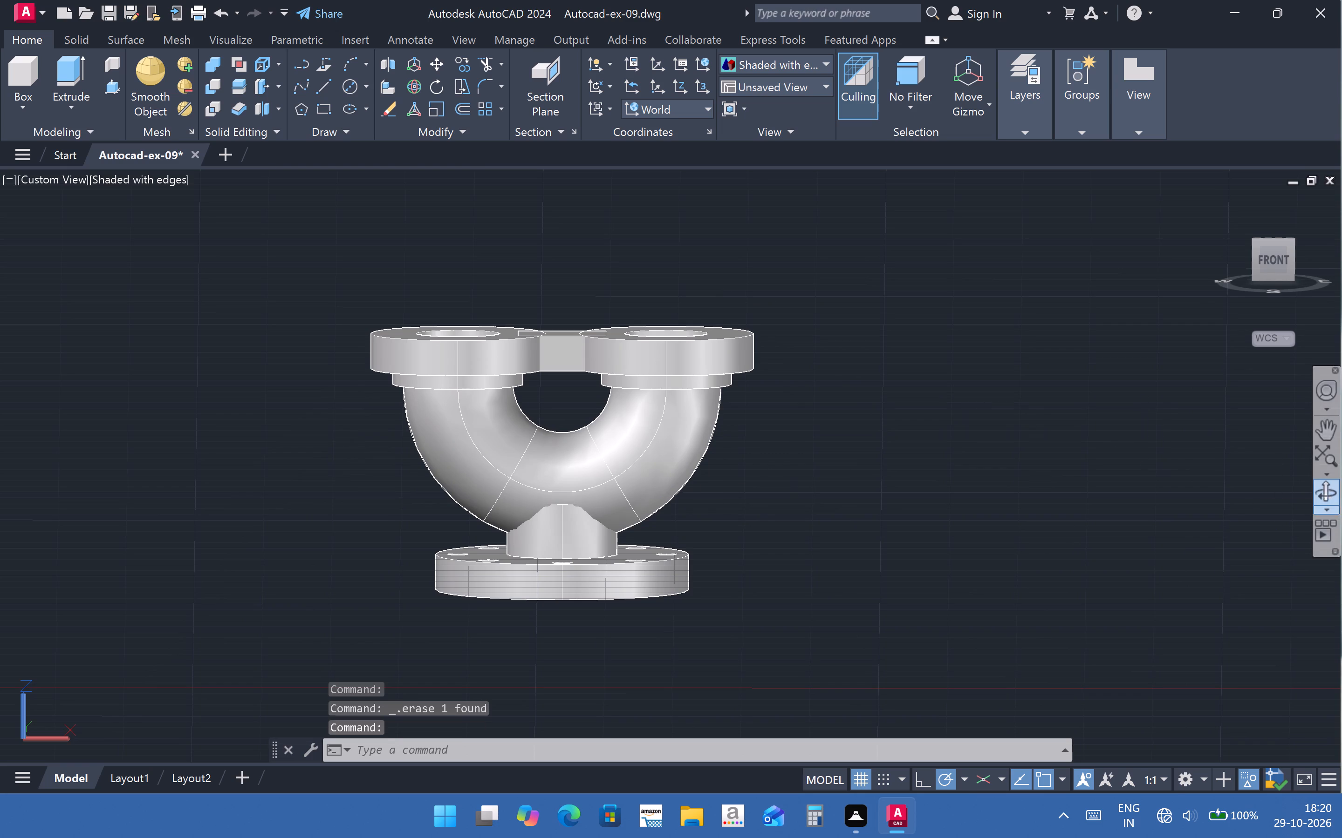
drag(692, 418, 540, 353)
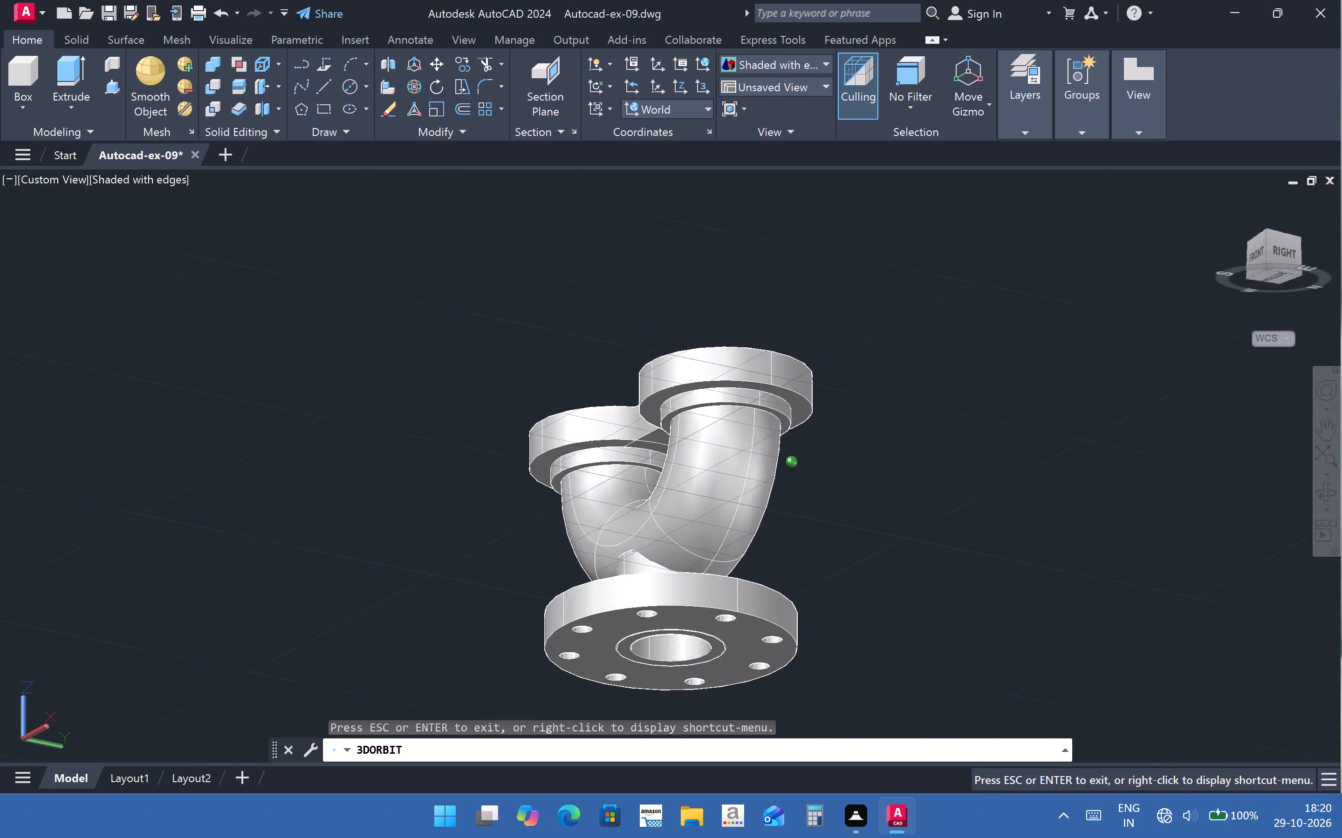
drag(540, 353, 678, 284)
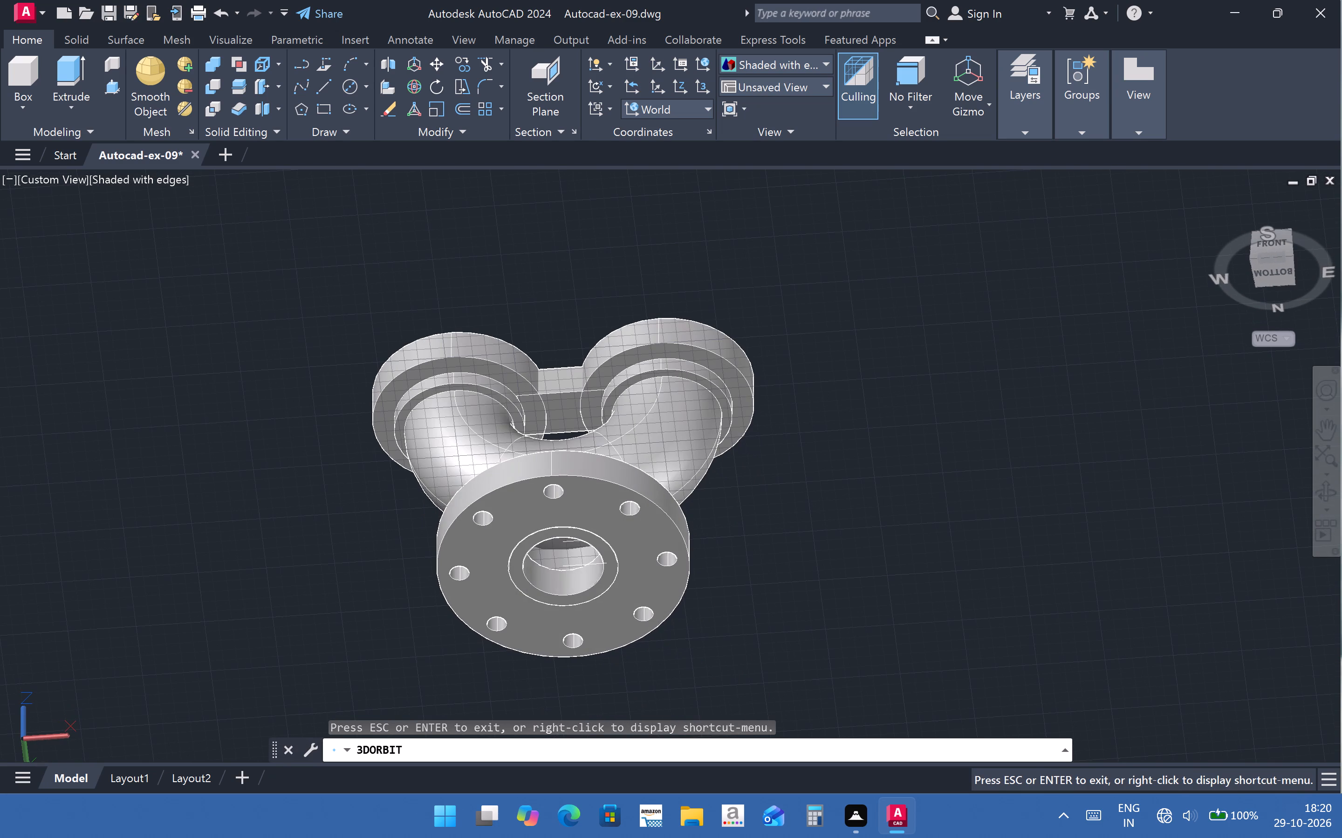
key(Escape)
click(588, 565)
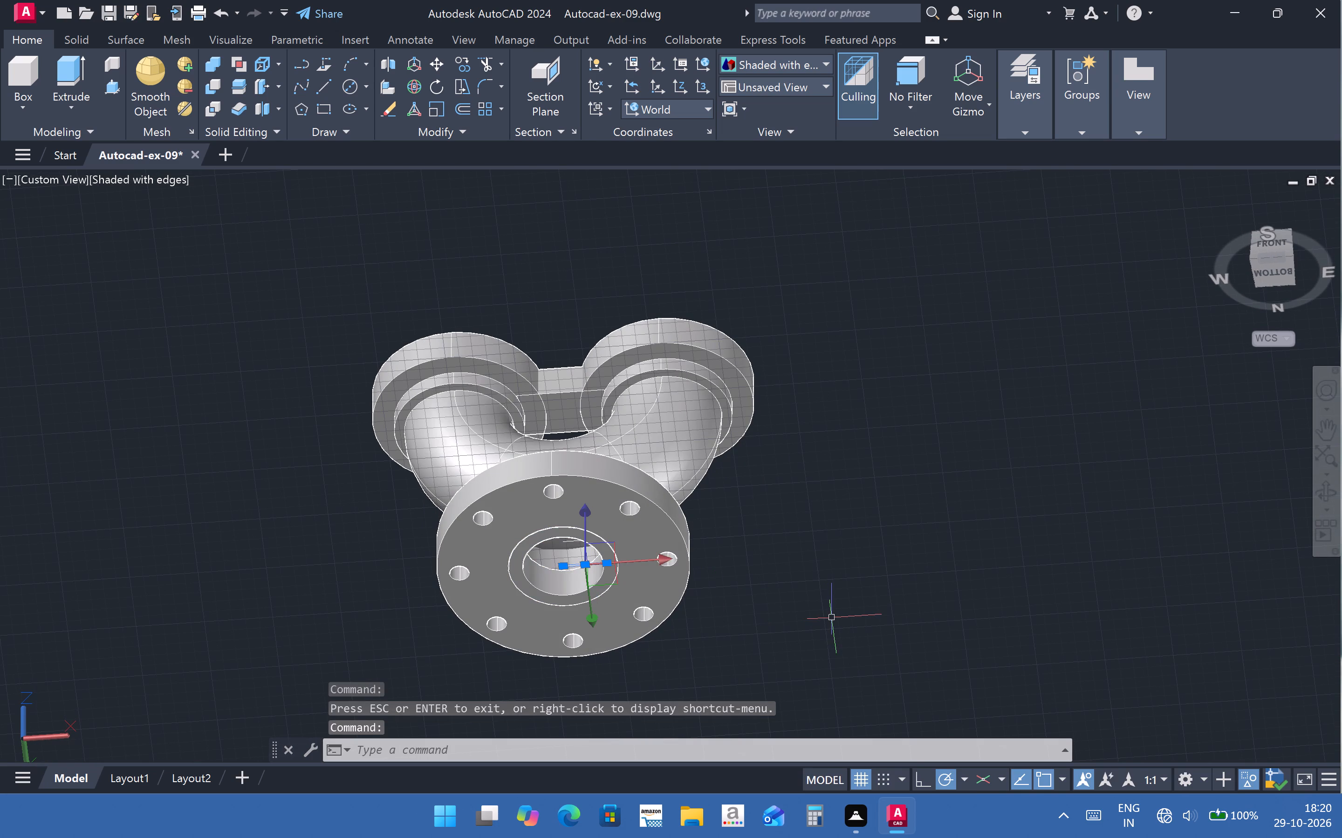
key(Delete)
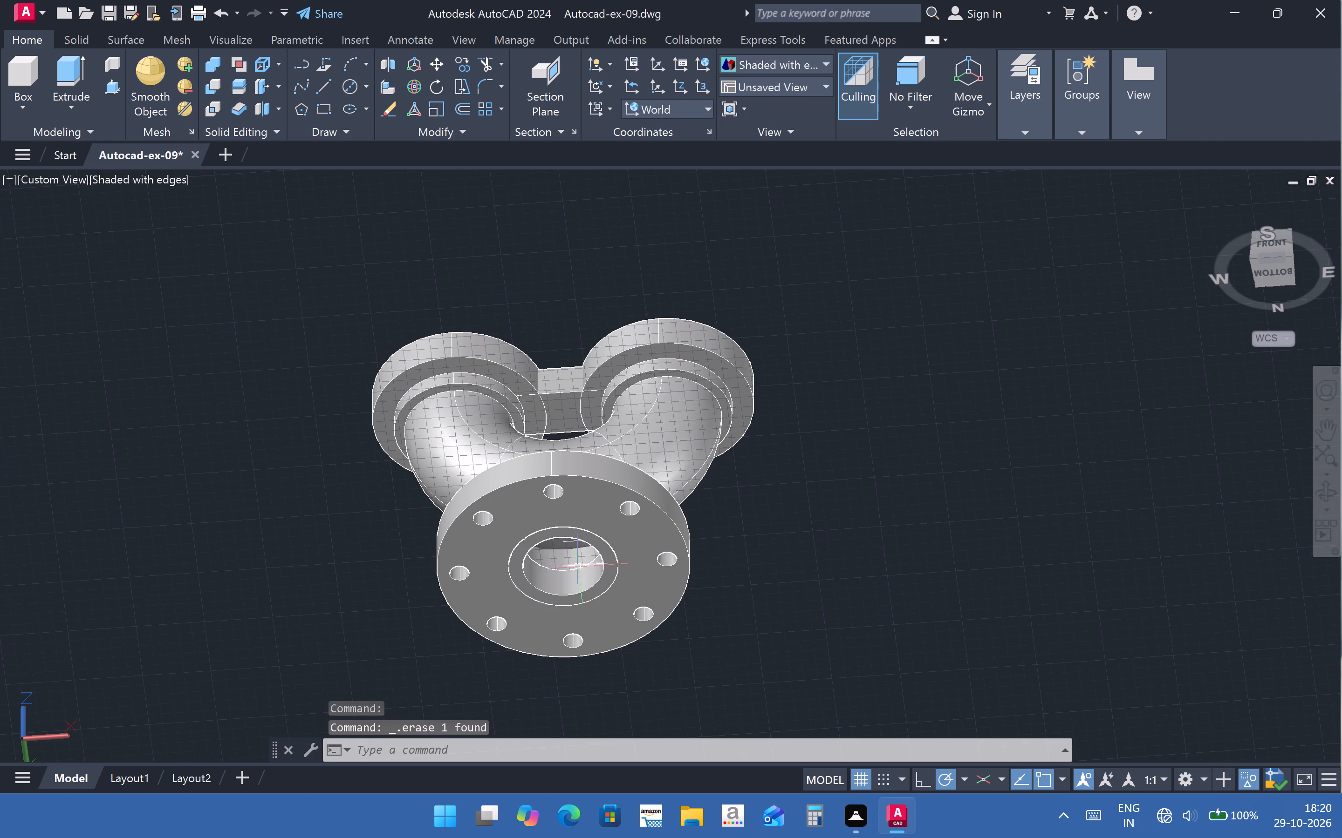
click(578, 567)
key(Delete)
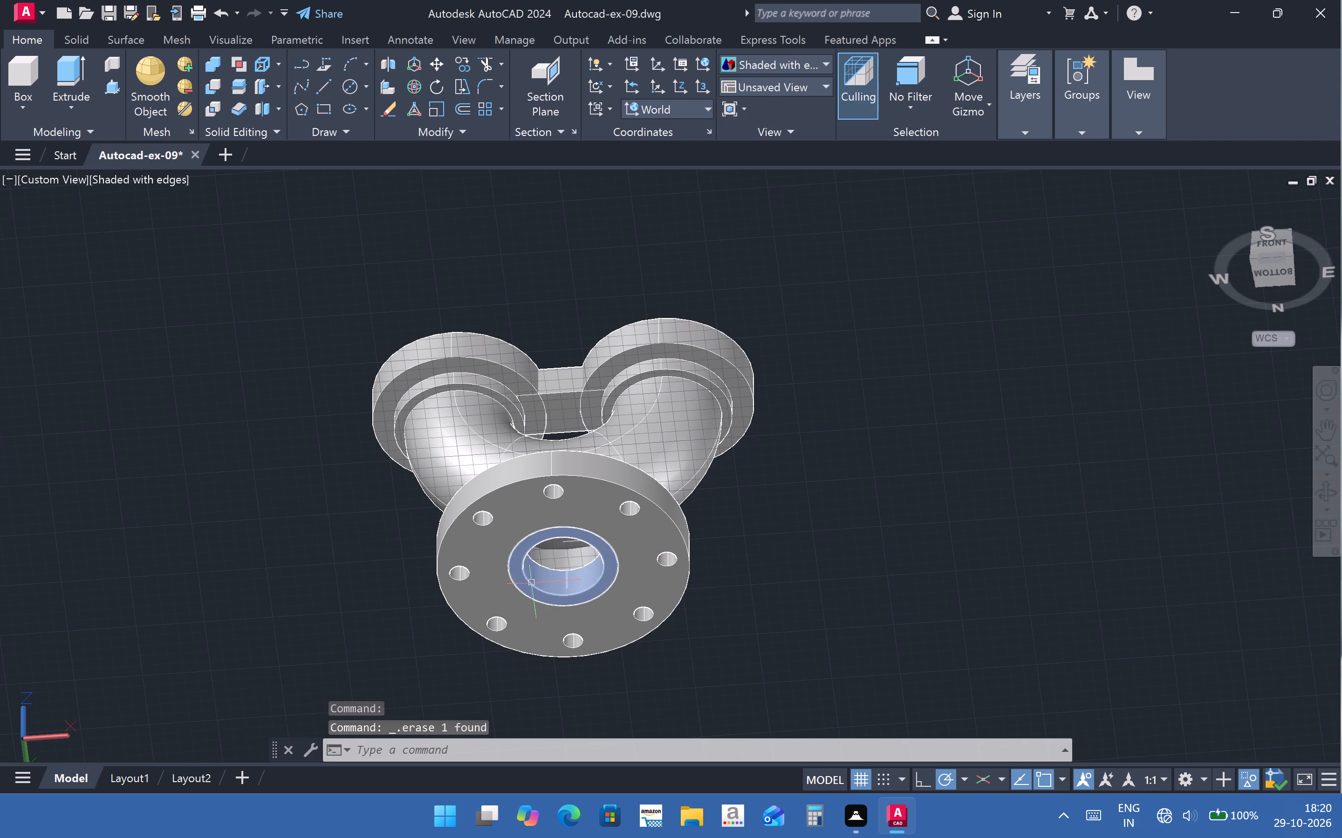
Examine the cleaned-up fitting from below, the front and above, checking the flanges, bores and connecting block.
scroll(582, 595, down, 3)
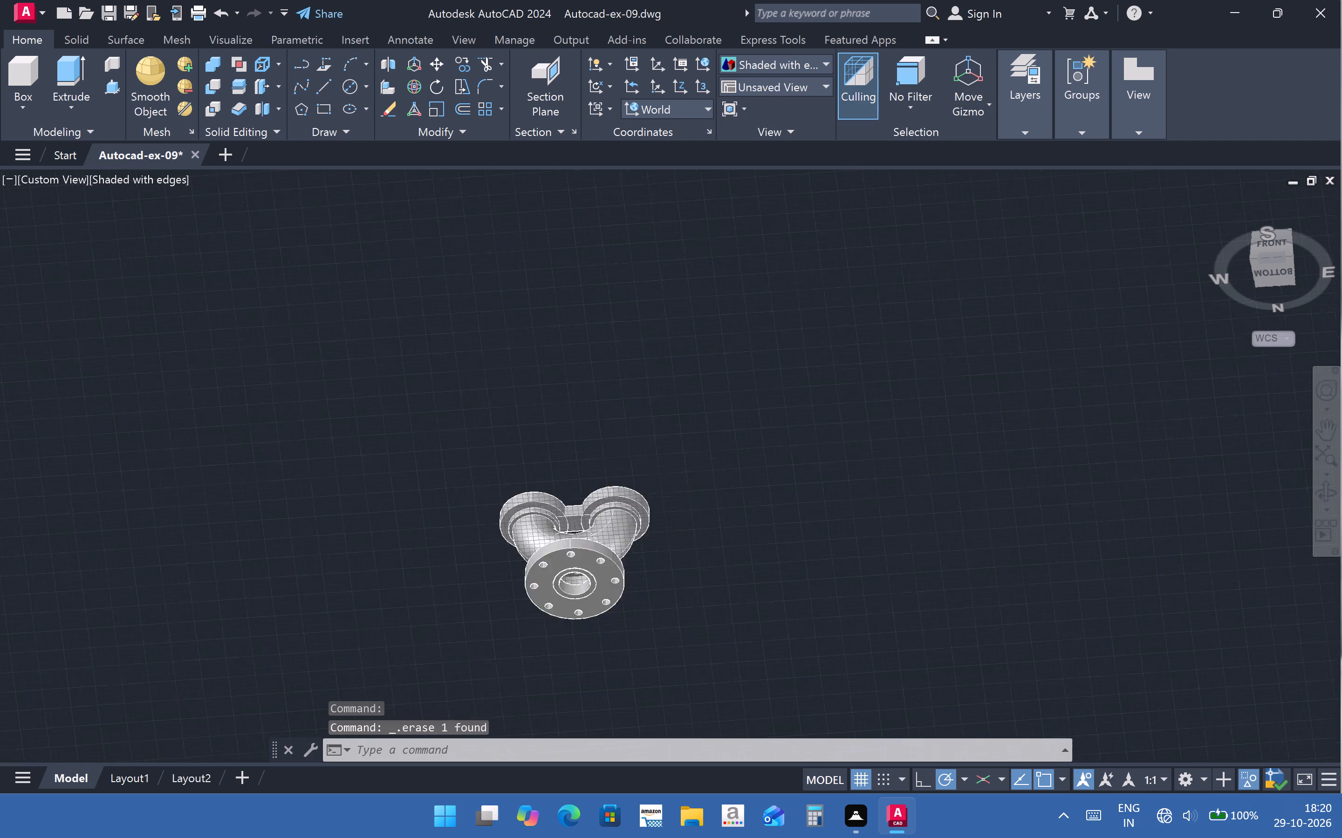
scroll(580, 593, up, 3)
drag(580, 593, 584, 637)
key(Escape)
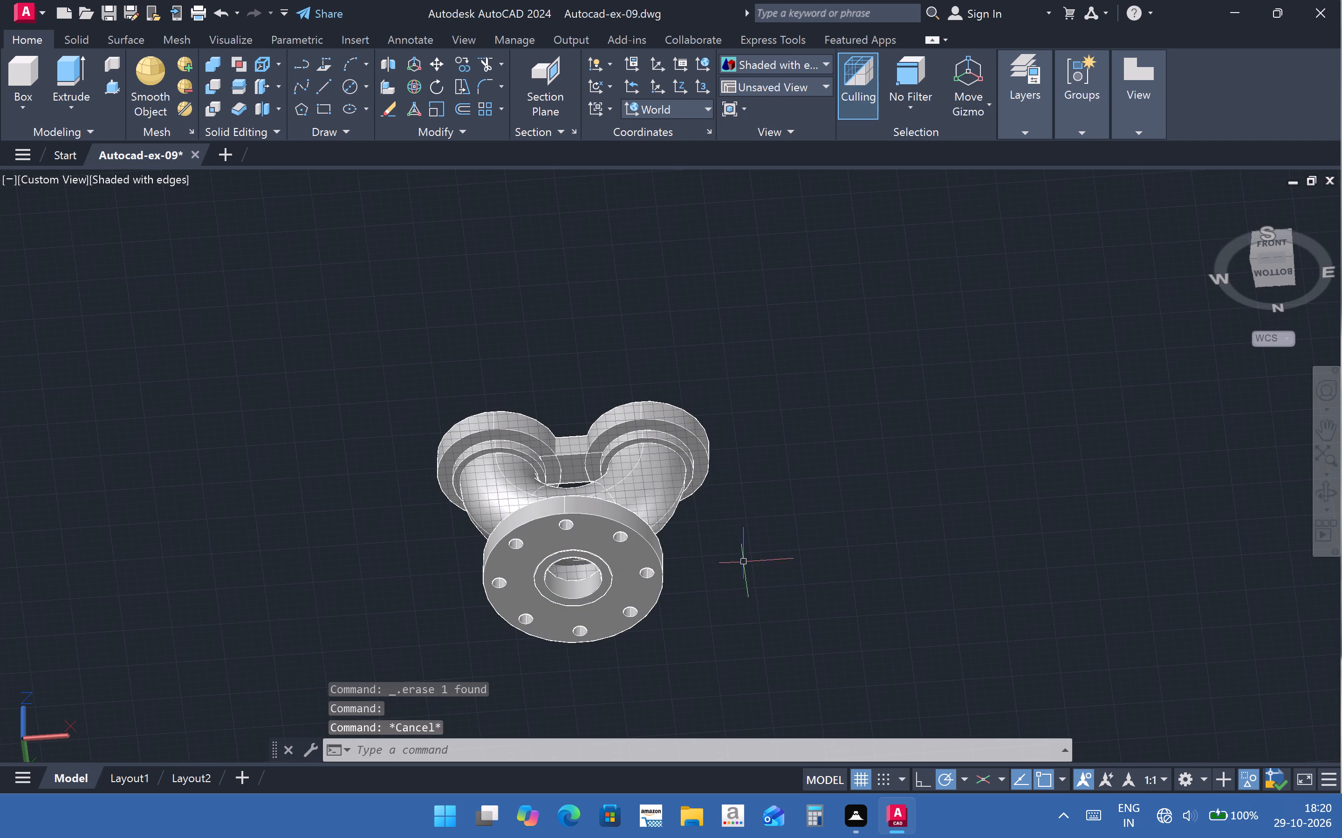
middle_drag(746, 568, 842, 487)
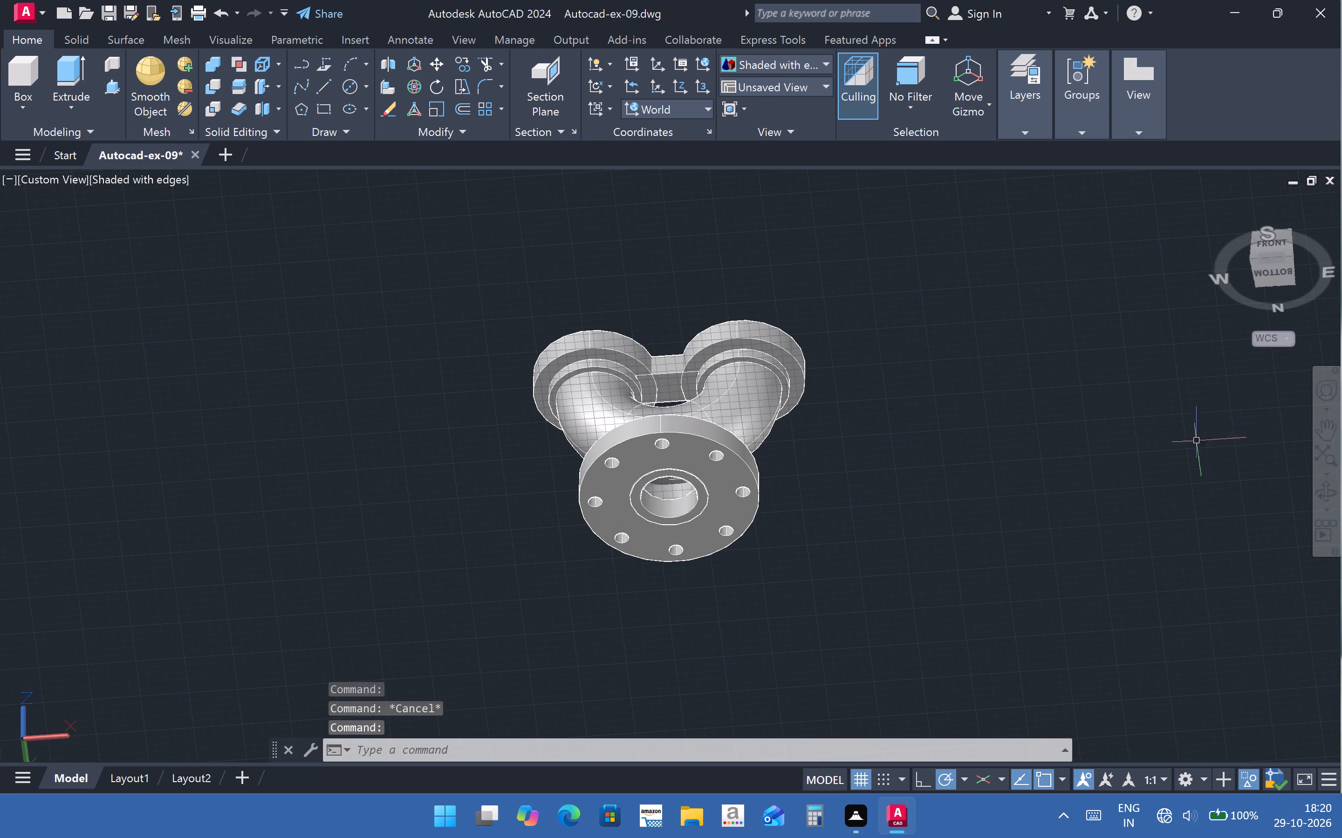
click(1322, 493)
drag(794, 442, 816, 672)
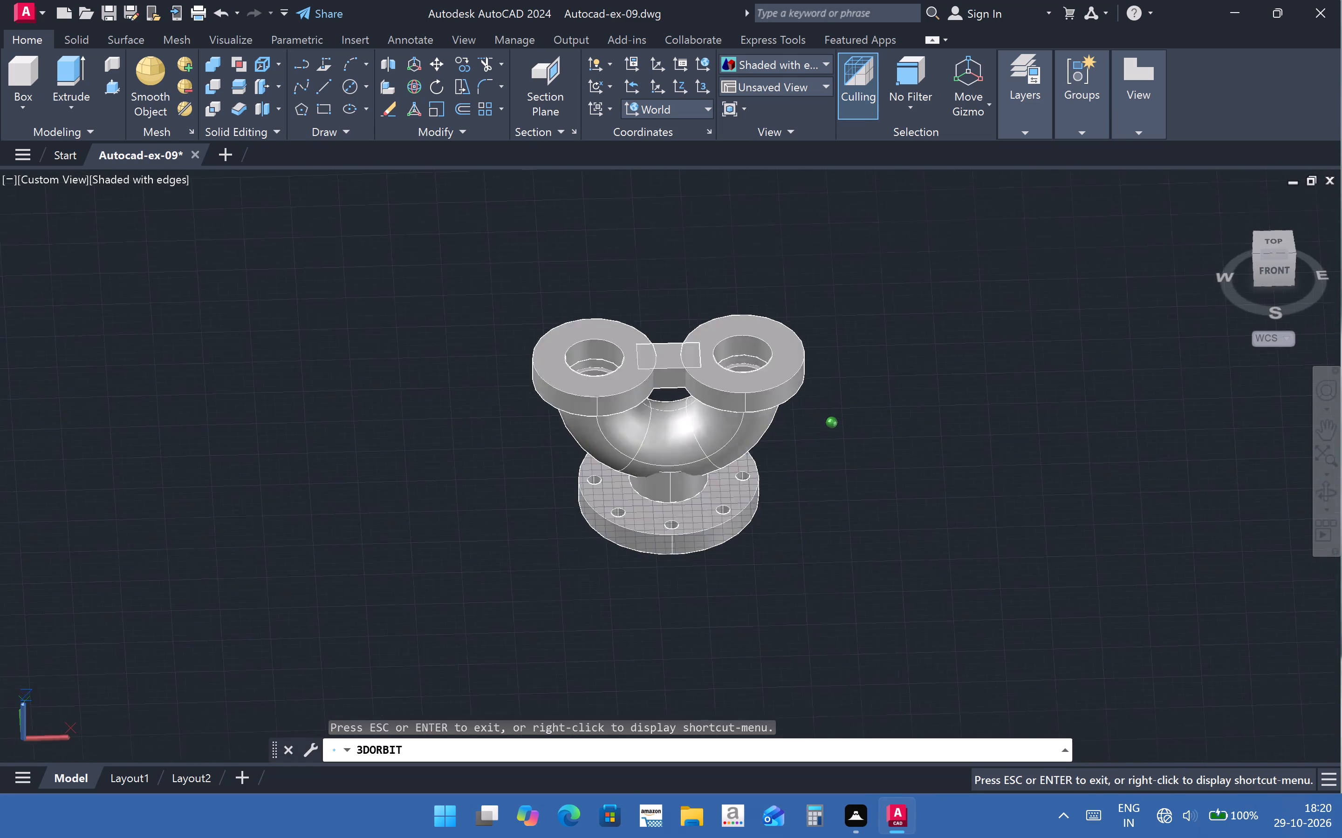
drag(816, 672, 736, 723)
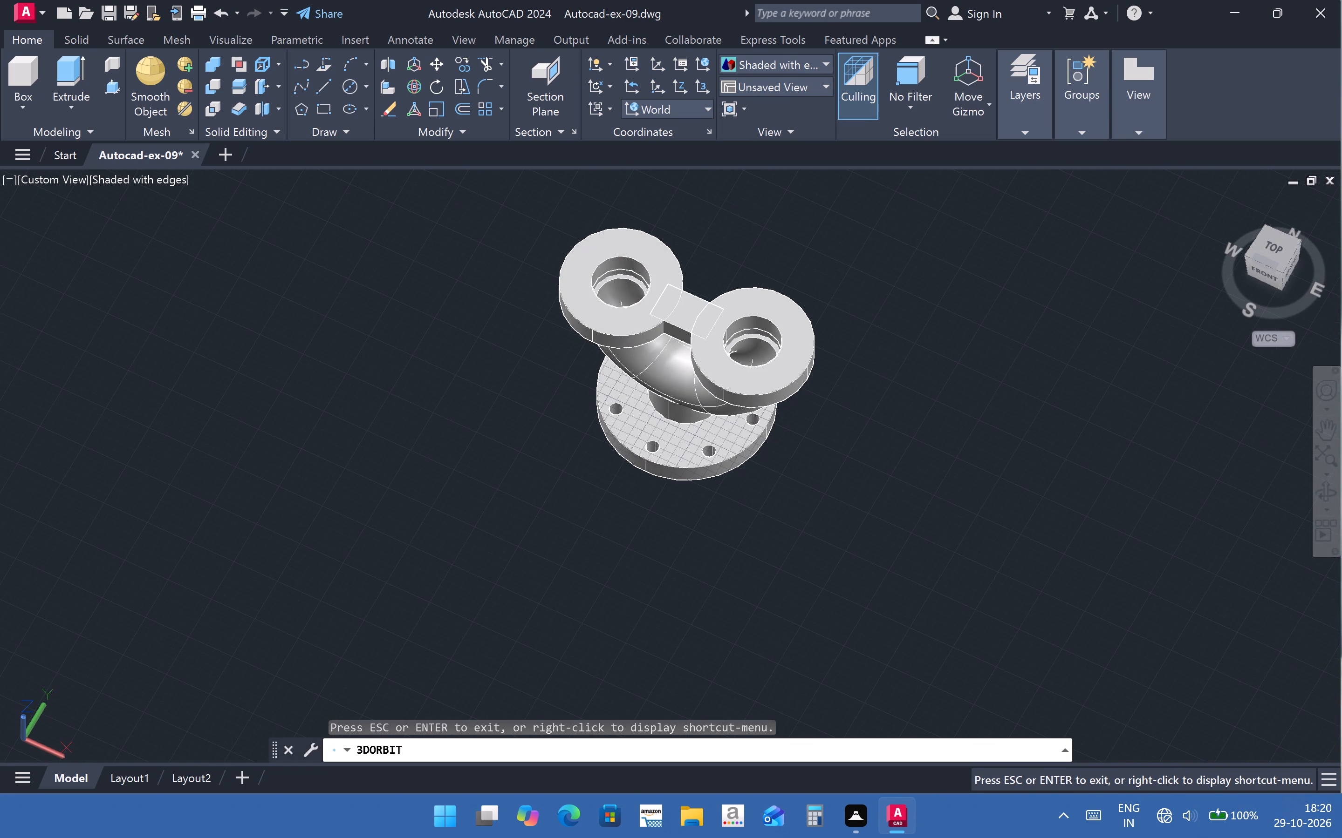
drag(784, 529, 876, 447)
drag(817, 479, 801, 489)
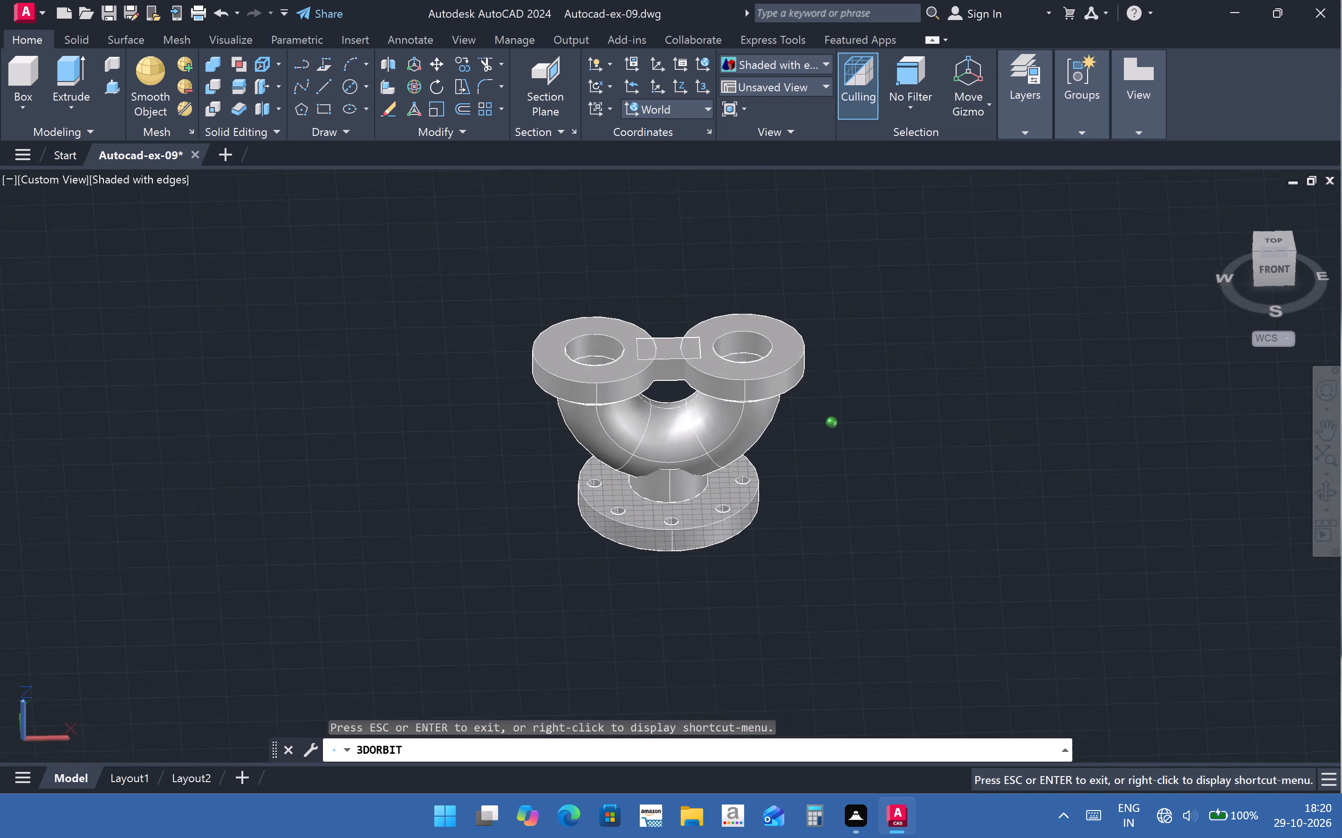
drag(801, 489, 807, 521)
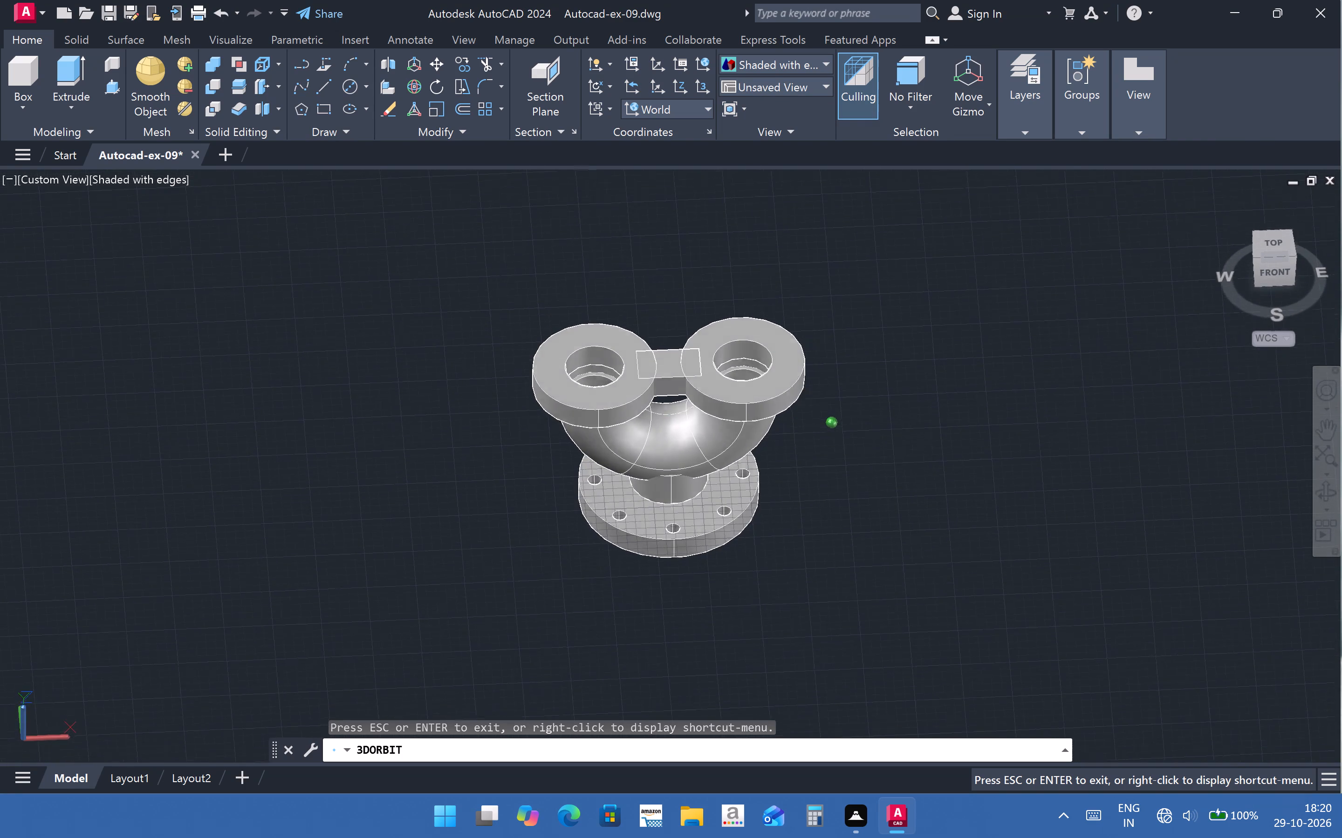
drag(807, 521, 807, 528)
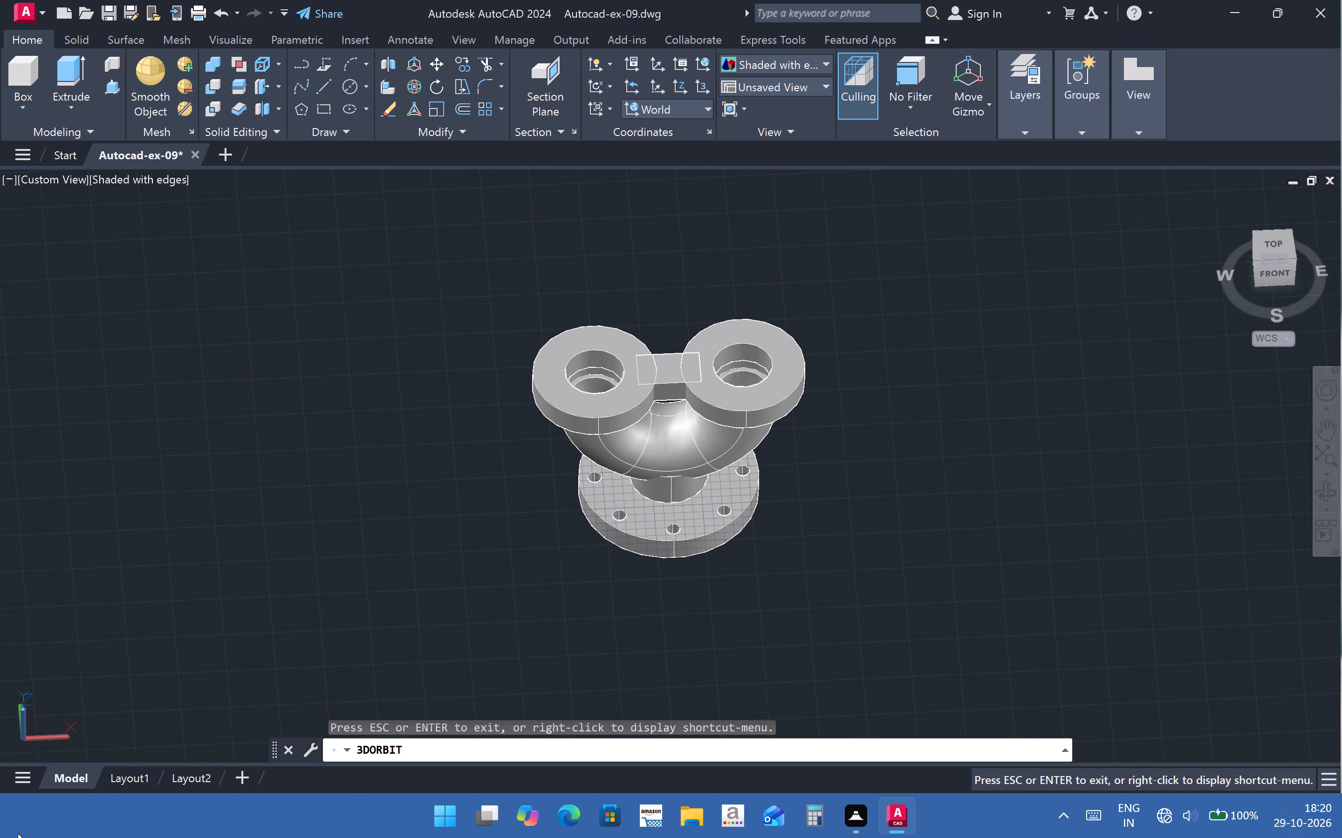
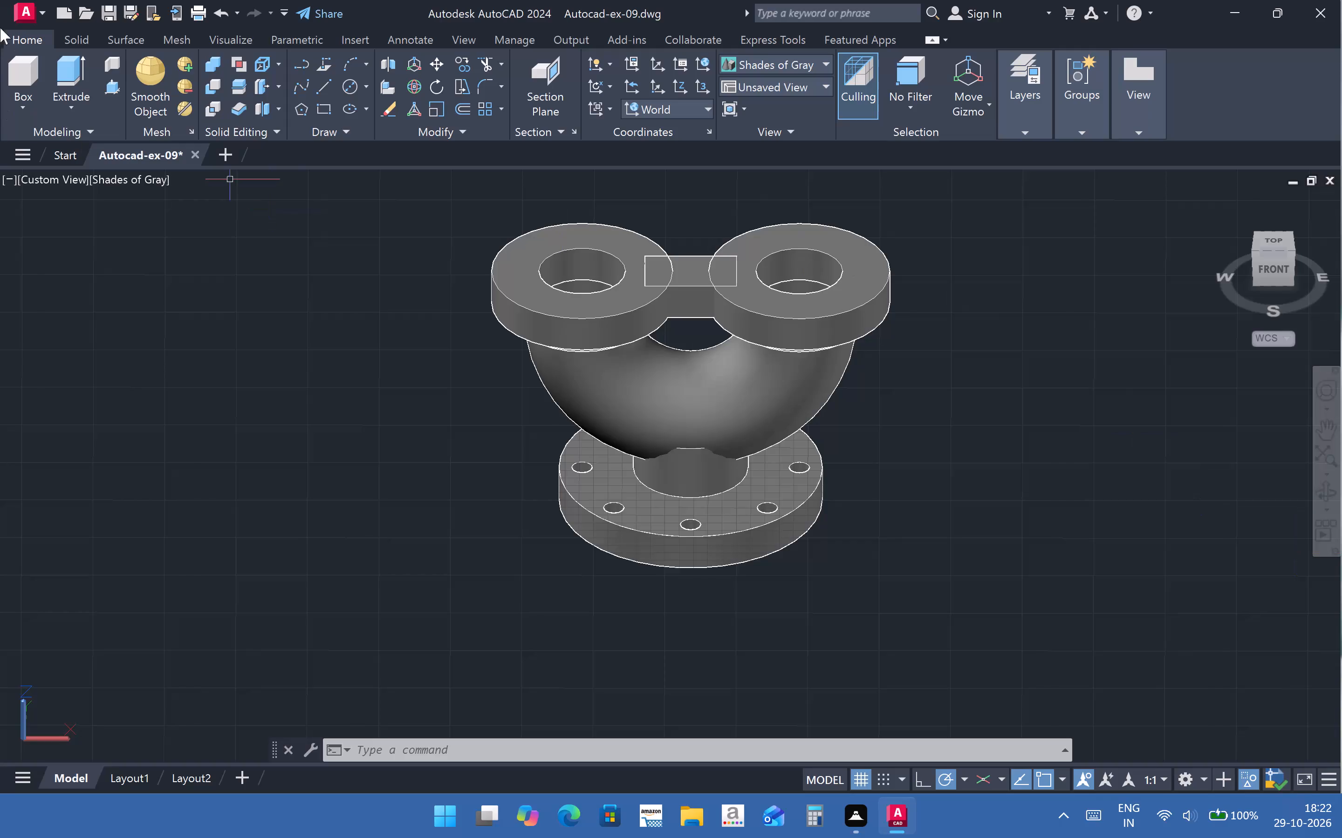
Save the cleaned-up pipe fitting drawing under its existing name, Autocad-ex-09.
click(39, 16)
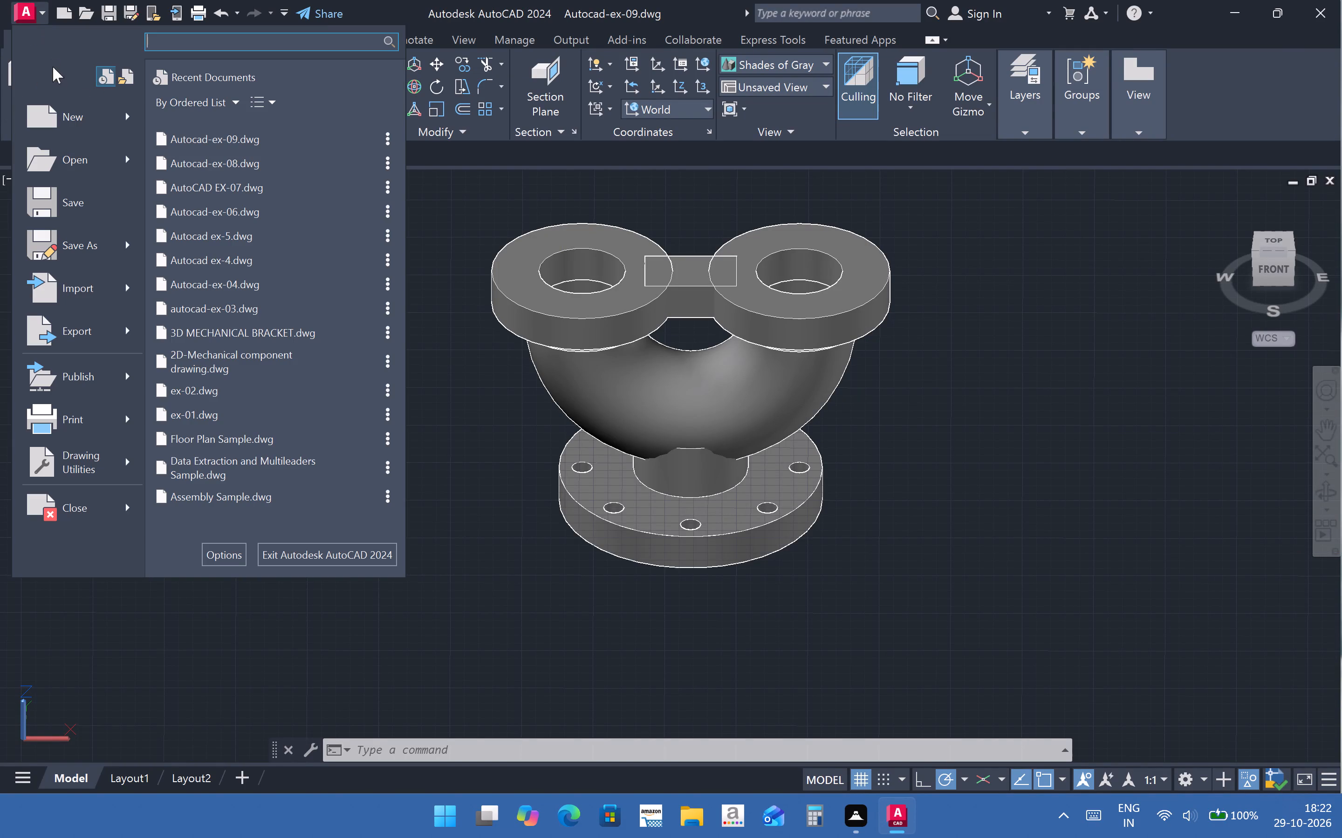
click(87, 192)
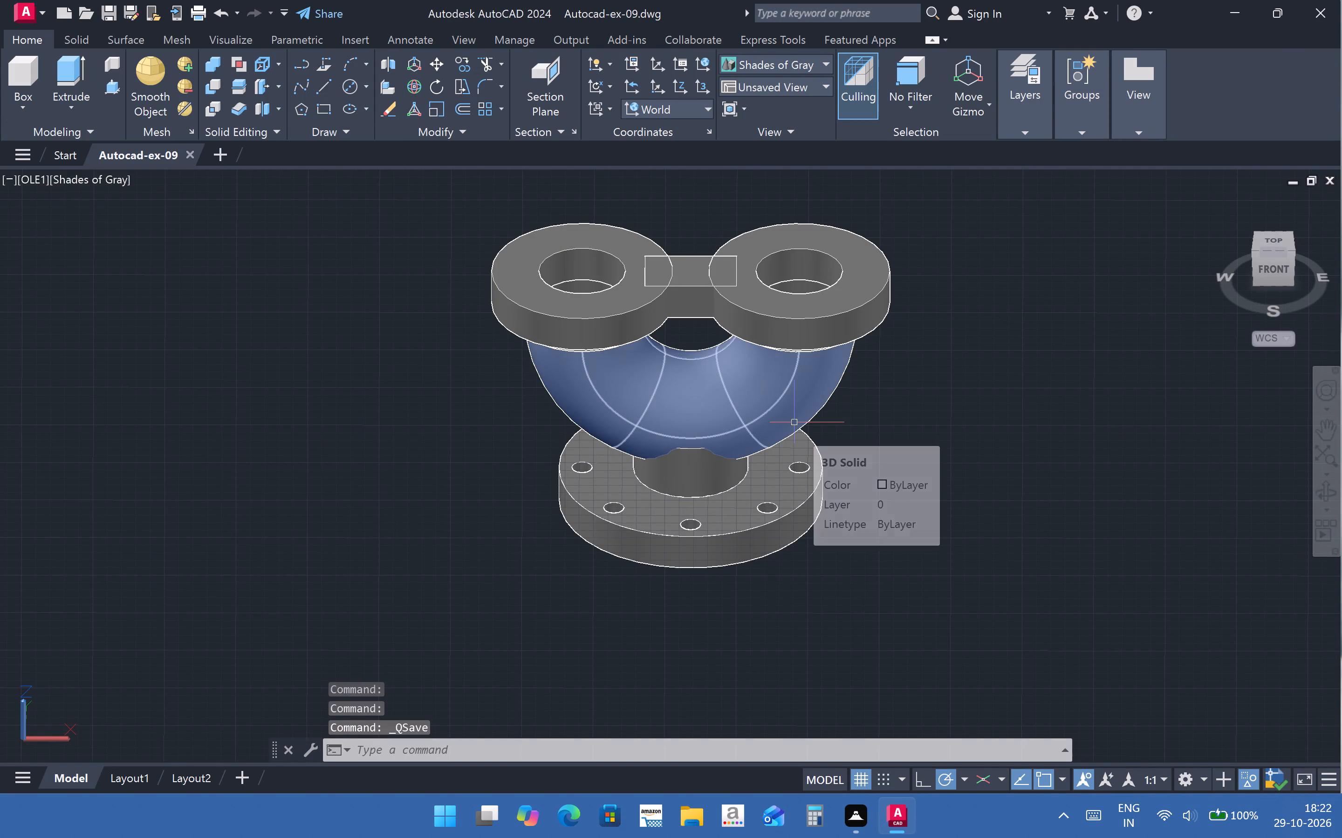
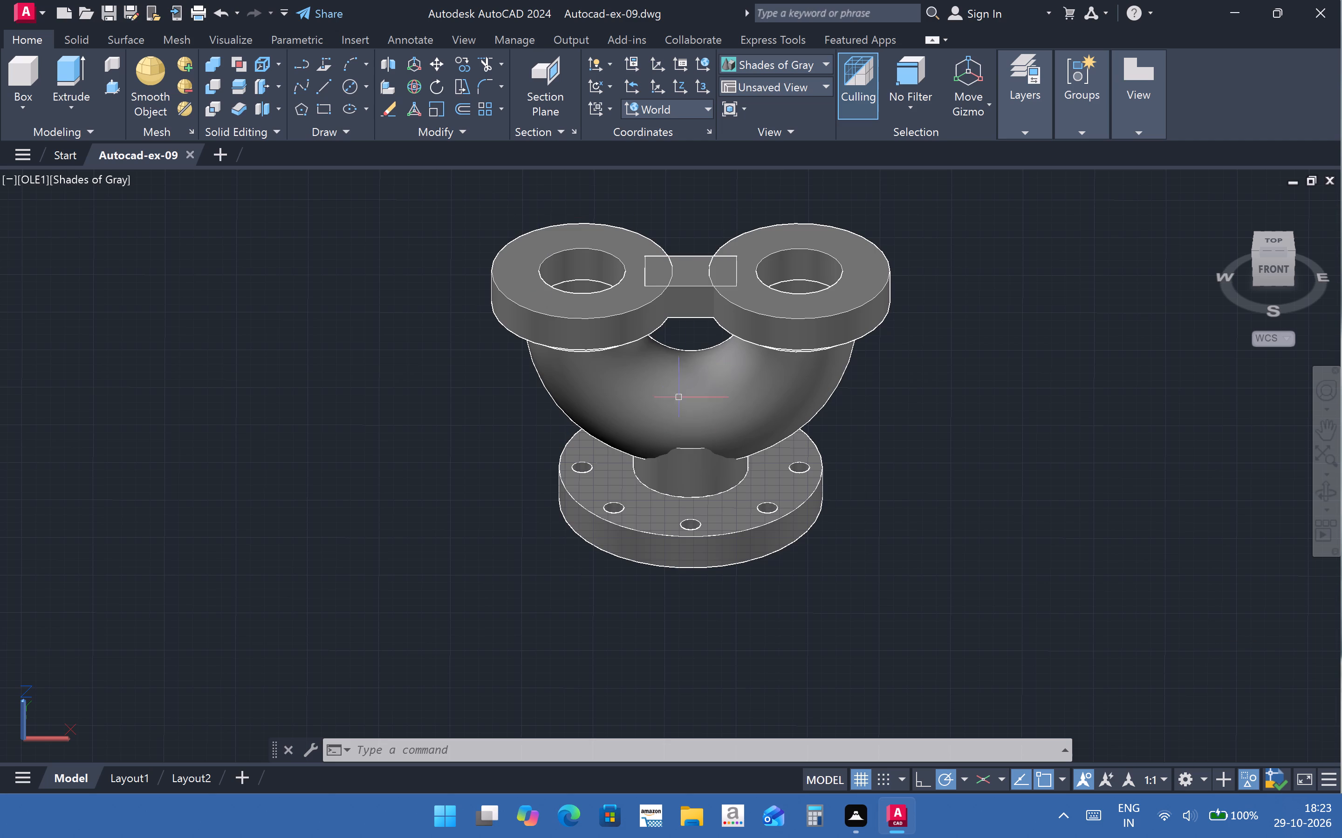
Orbit around the pipe fitting to examine its twin upper flanges, connecting block, U-bend and drilled base flange from front and above.
scroll(692, 356, down, 1)
scroll(721, 385, up, 1)
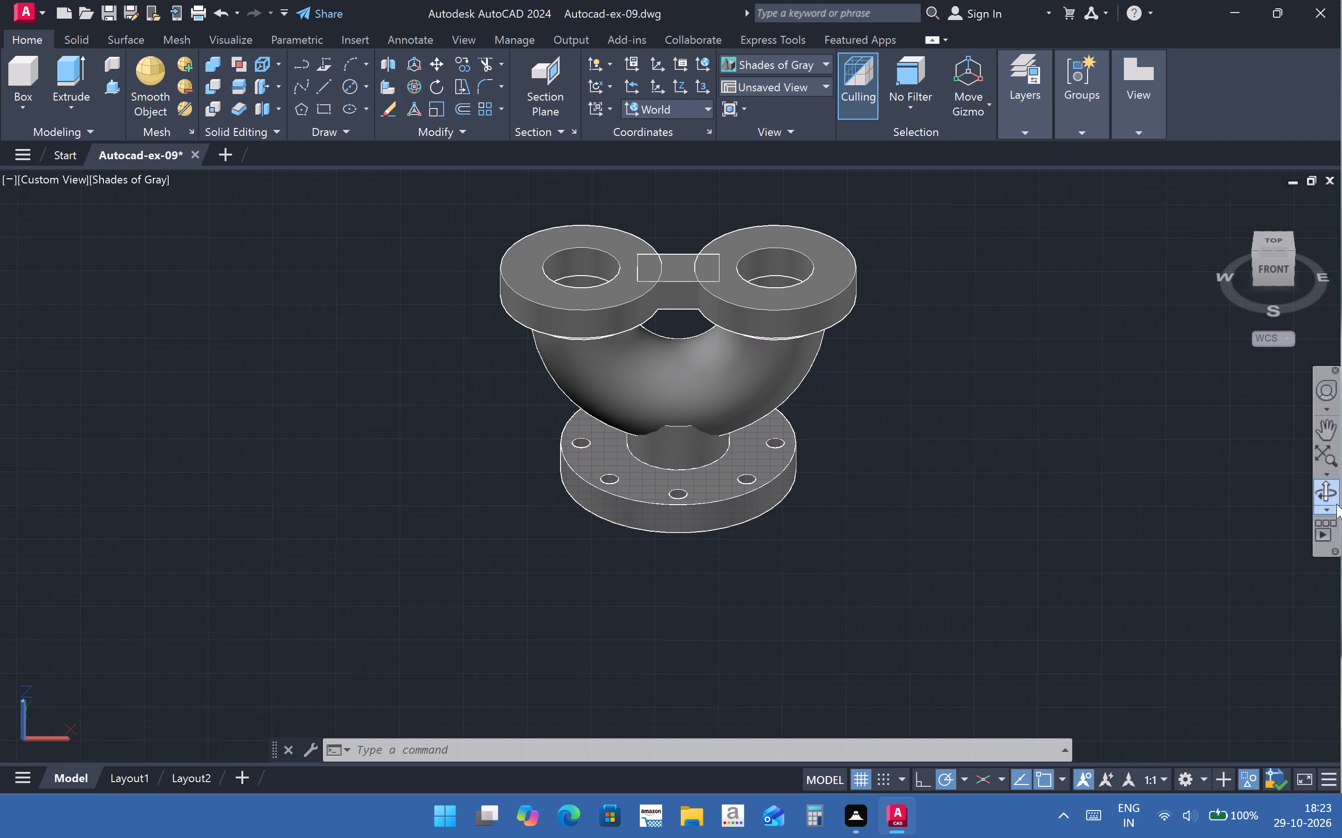
click(1336, 504)
drag(783, 503, 780, 412)
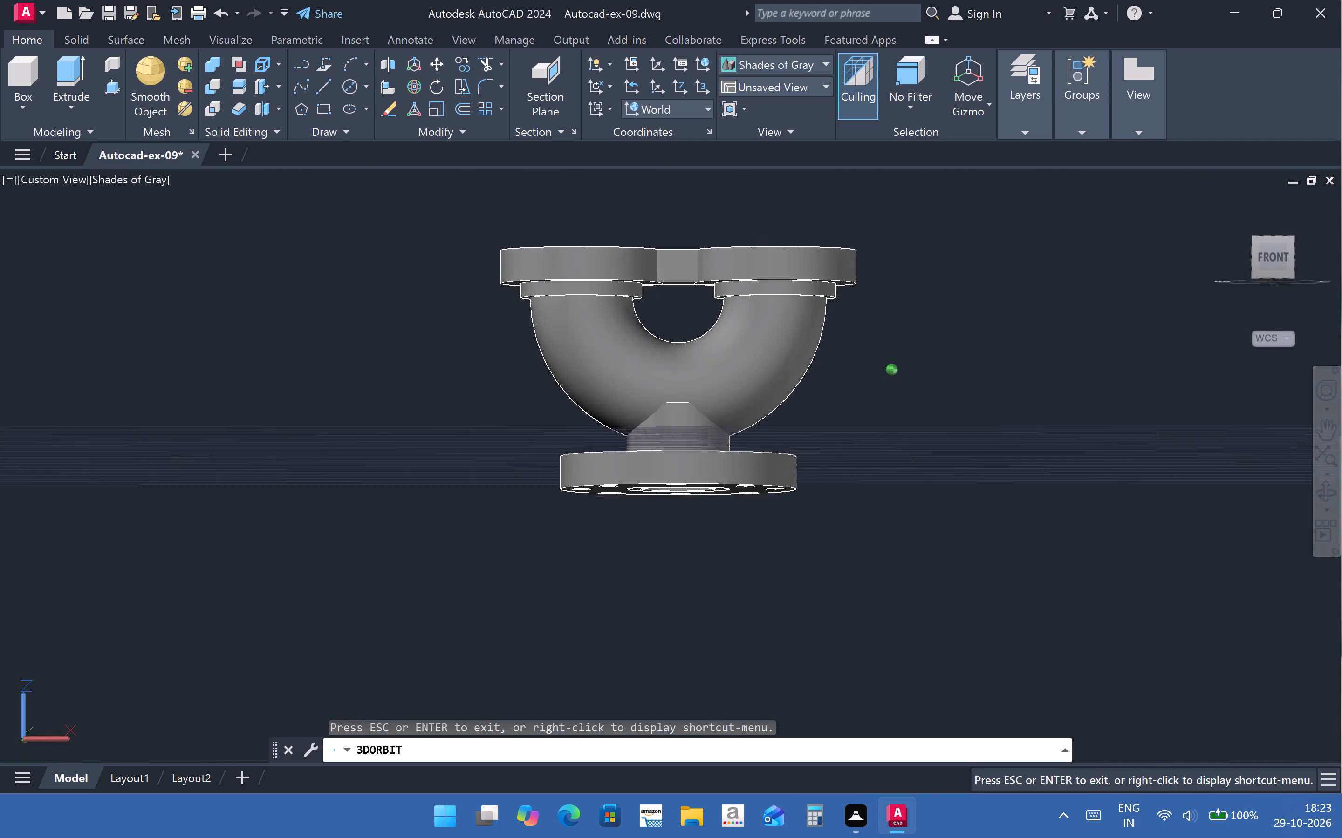
drag(780, 412, 787, 420)
scroll(657, 281, down, 2)
scroll(679, 305, up, 5)
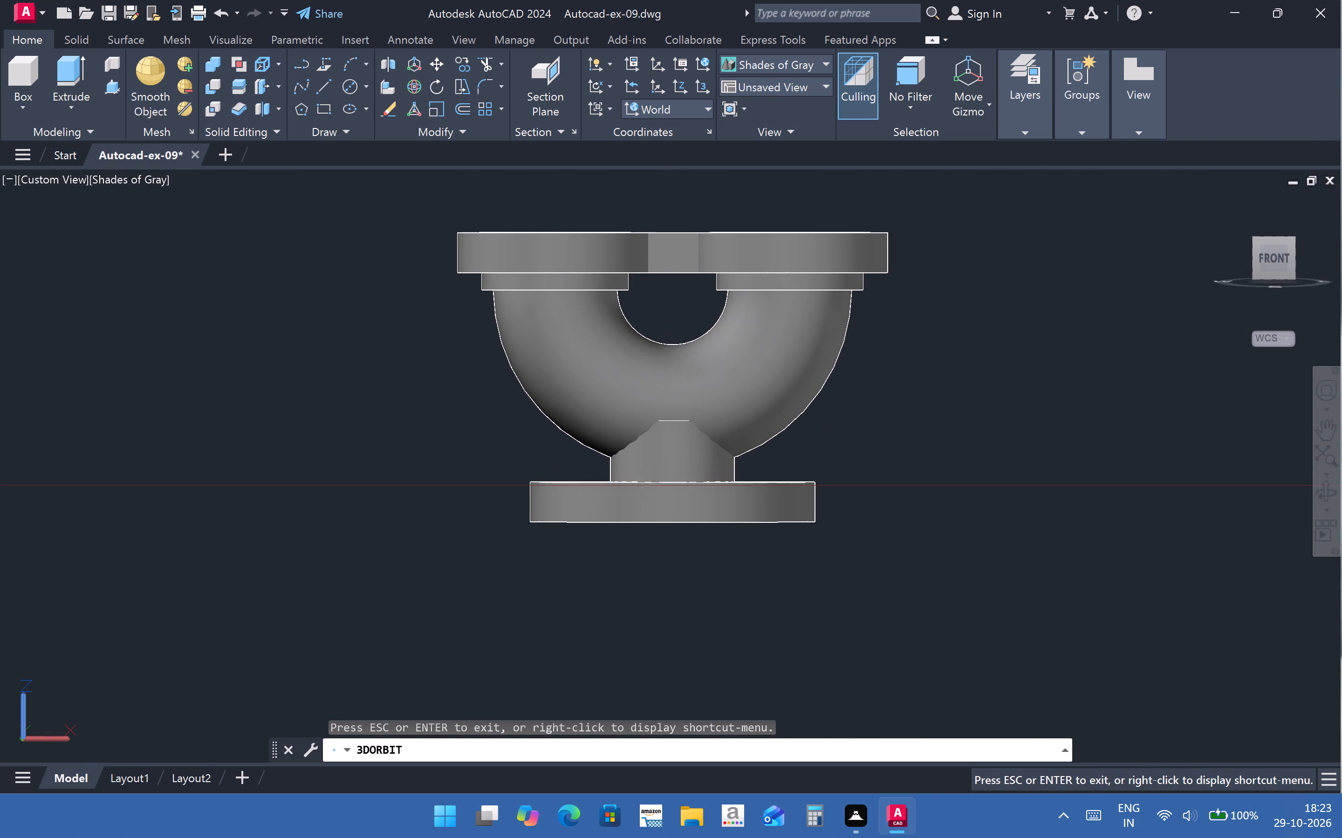
drag(726, 426, 726, 443)
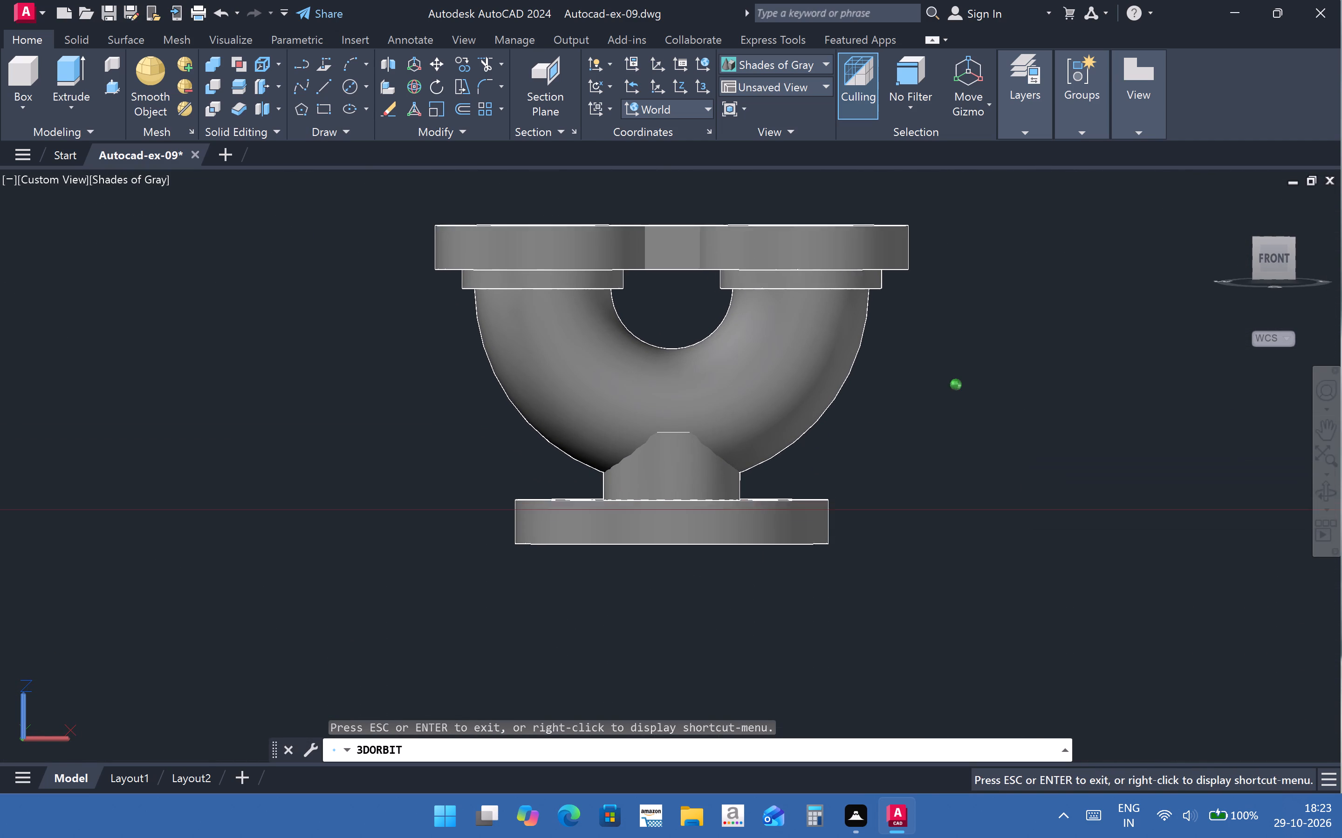
drag(726, 443, 731, 561)
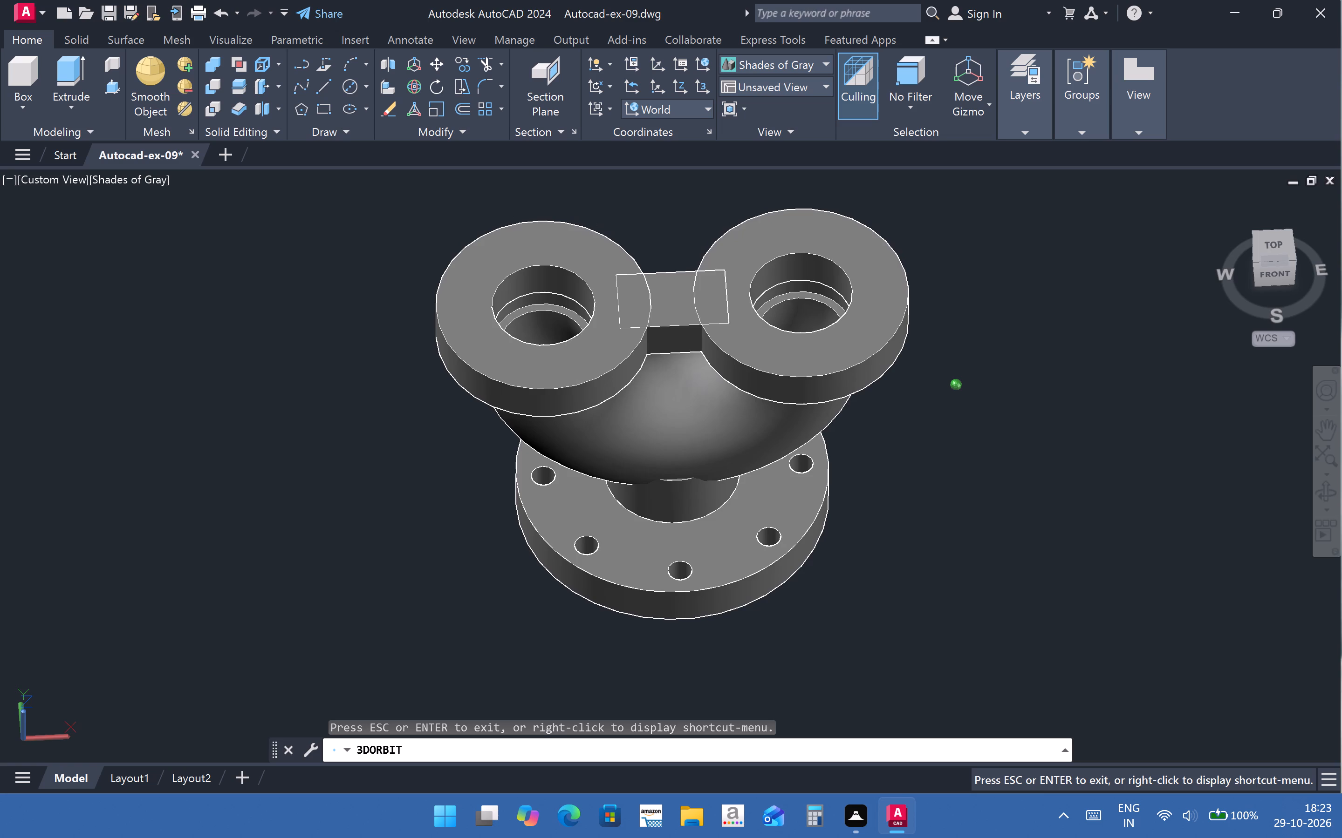
drag(731, 561, 731, 520)
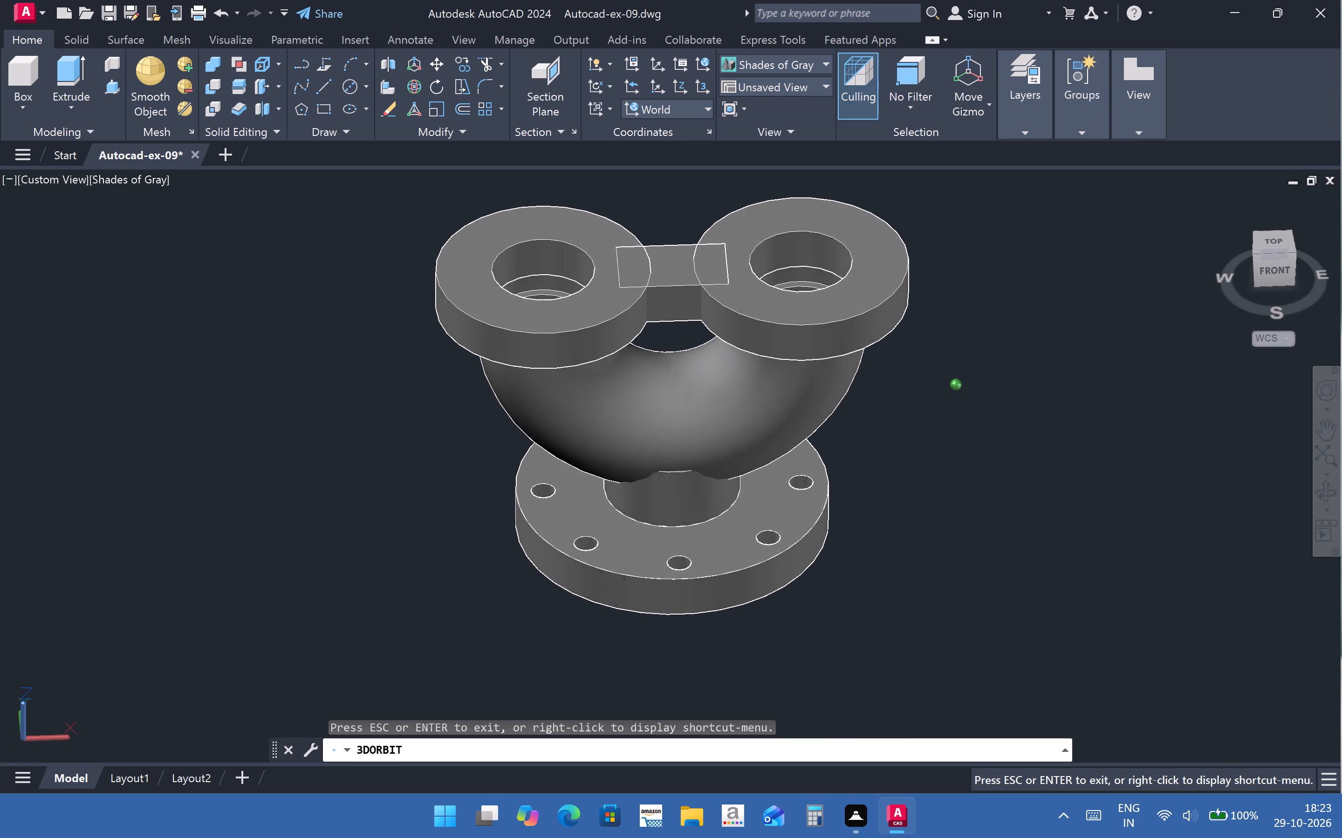
drag(731, 520, 755, 527)
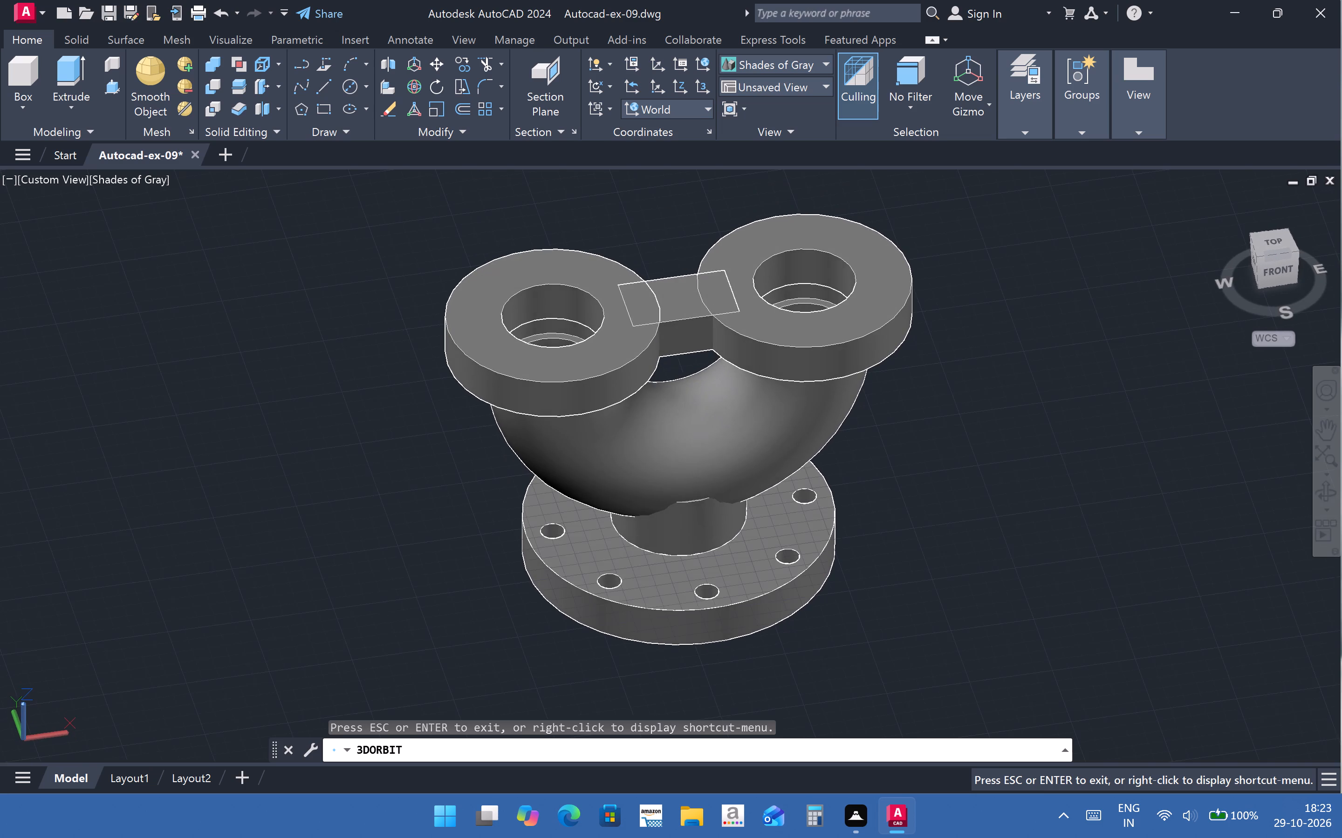
drag(761, 523, 720, 503)
drag(696, 498, 695, 432)
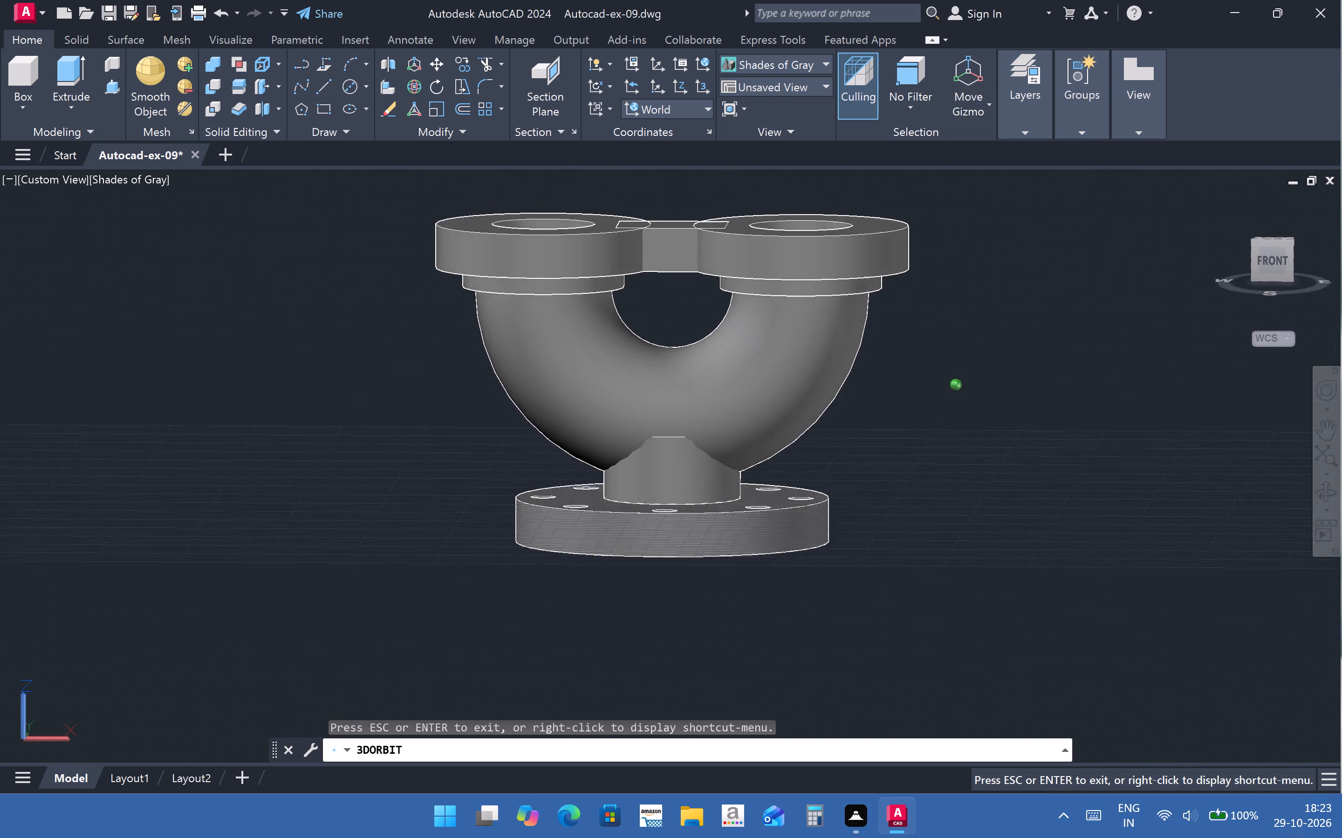
drag(695, 432, 707, 519)
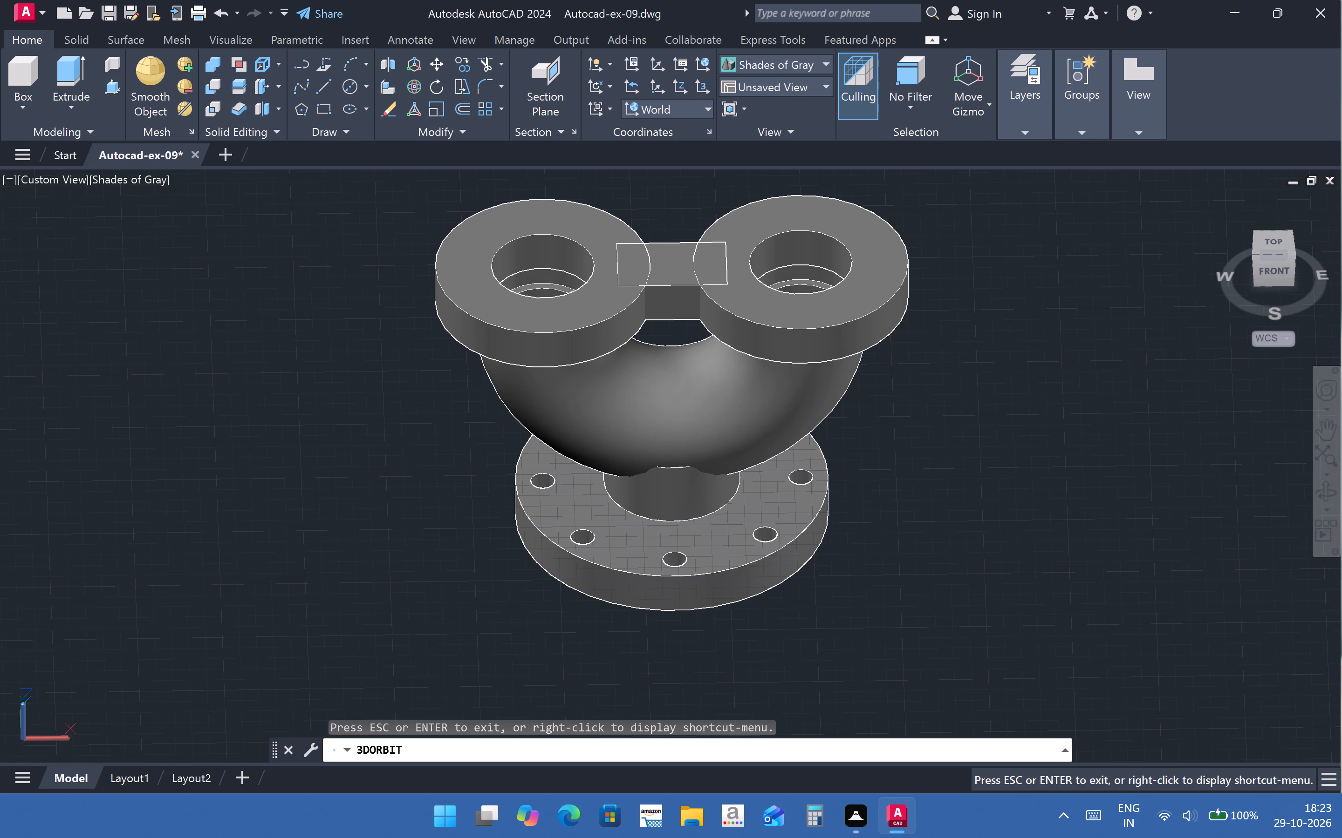
click(515, 750)
key(BackSpace)
key(BackSpace)
key(Escape)
Review the drawing units settings for length, angle and insertion scale, and accept them as they are.
text(un)
key(Return)
key(Return)
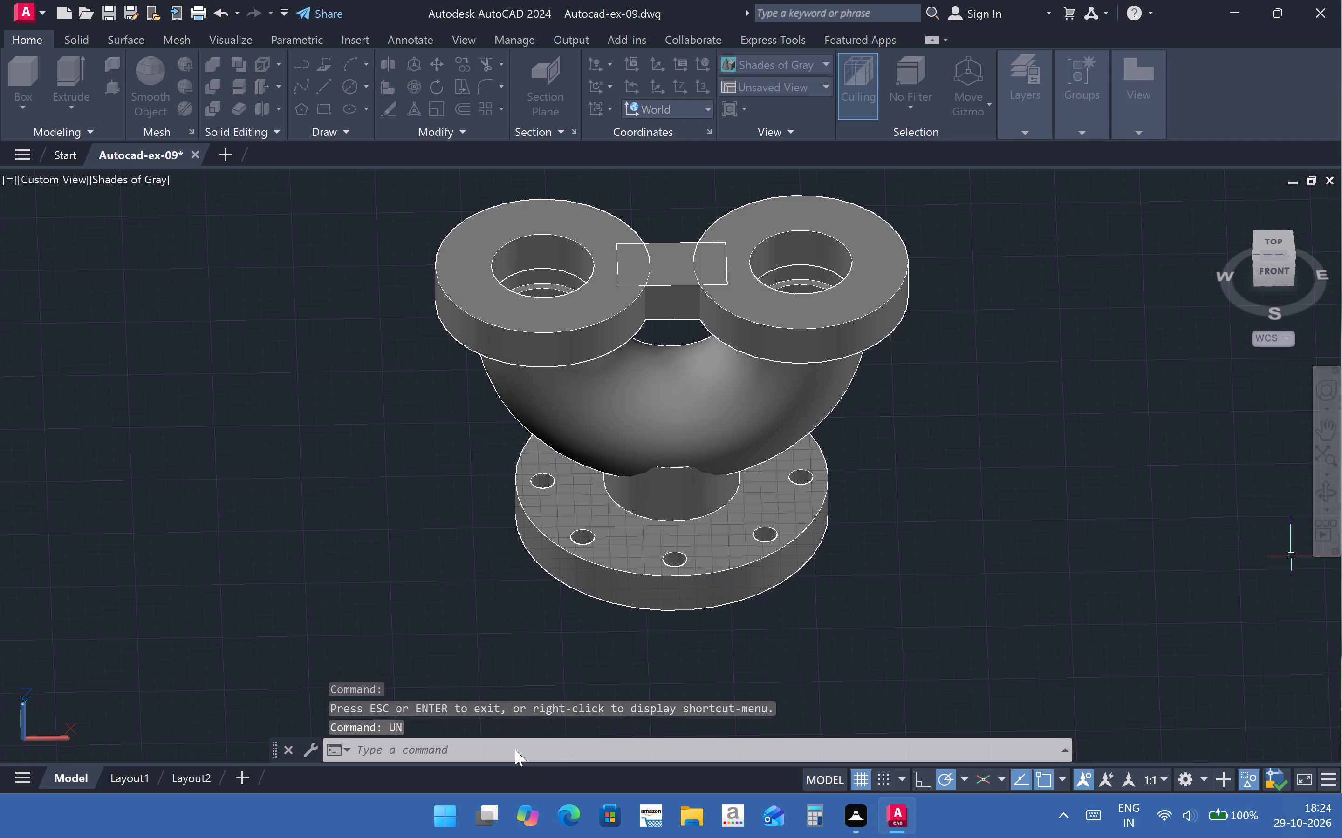
click(516, 750)
text(un)
key(Return)
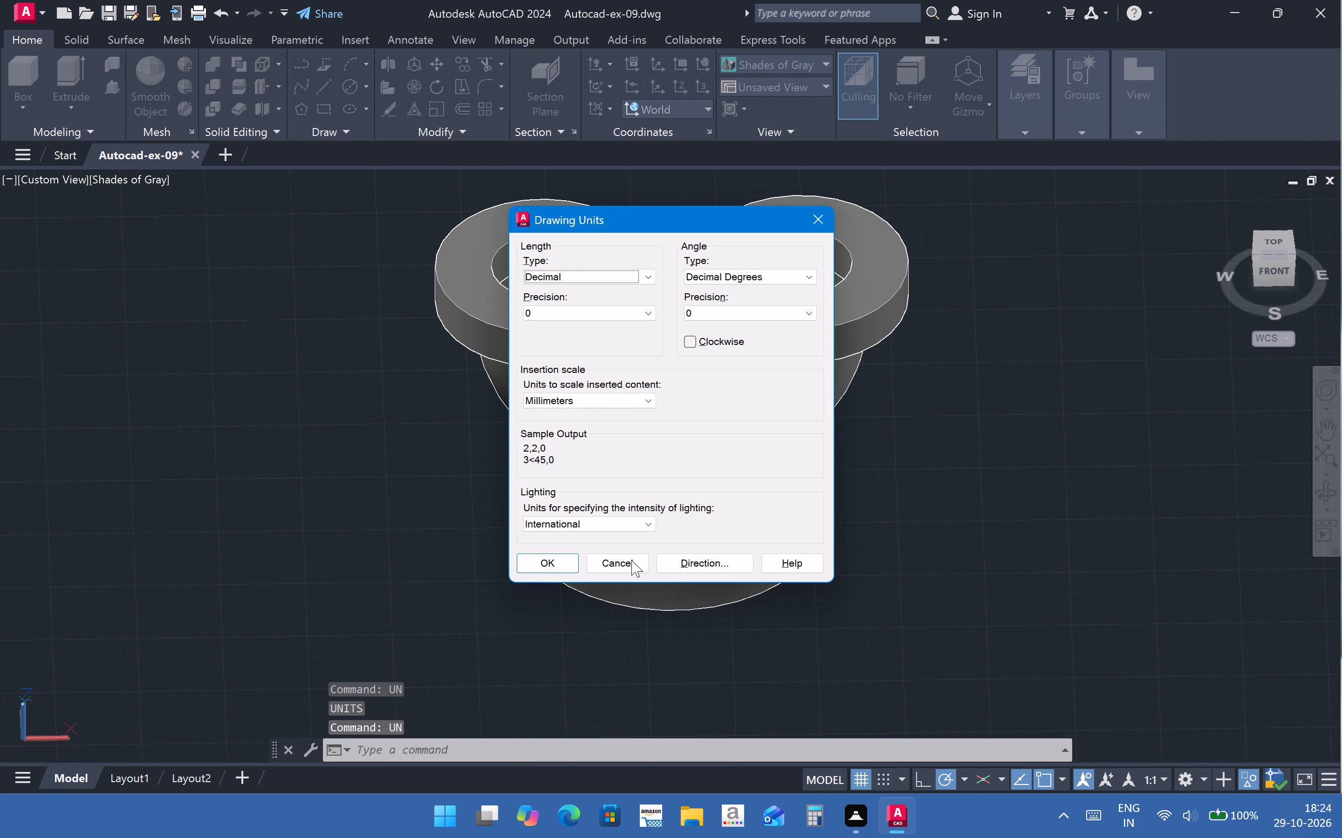
click(566, 566)
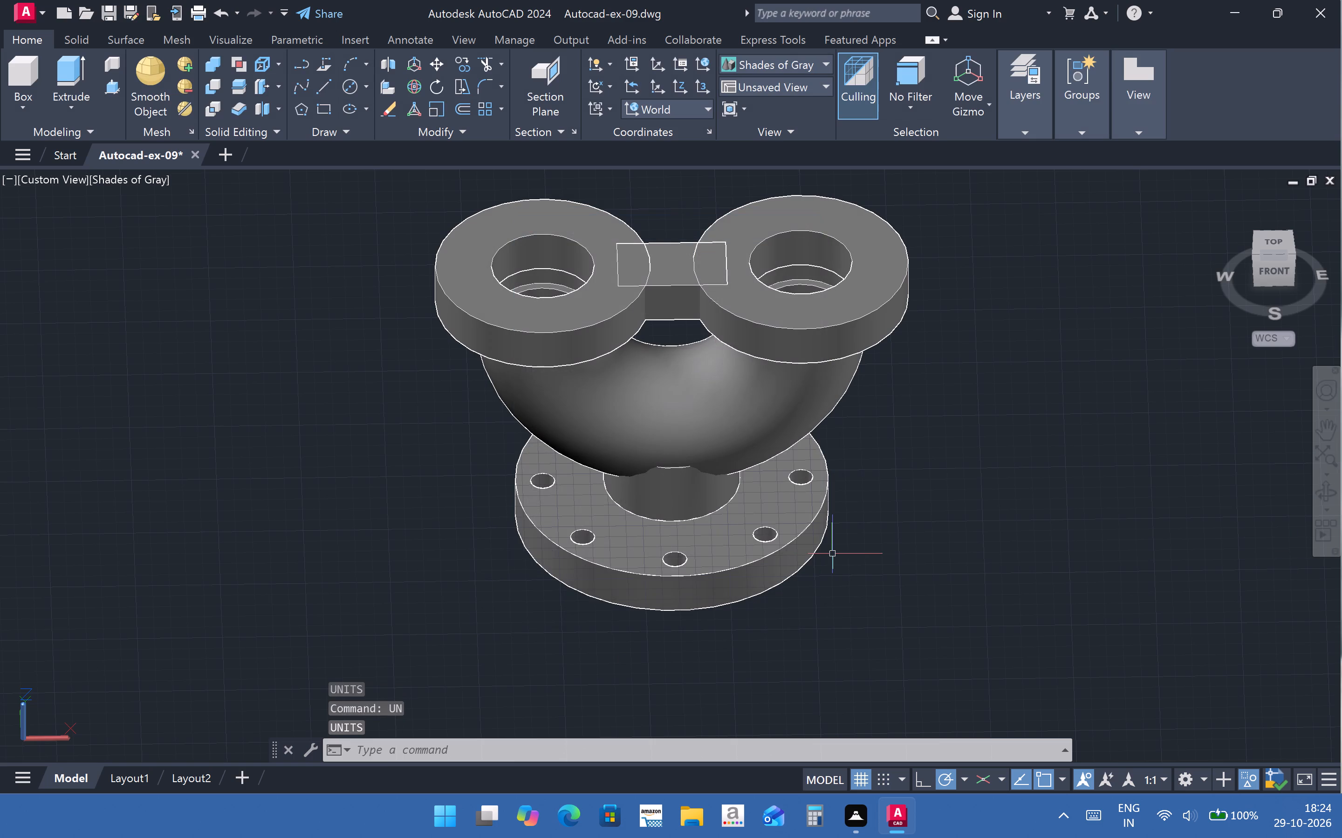
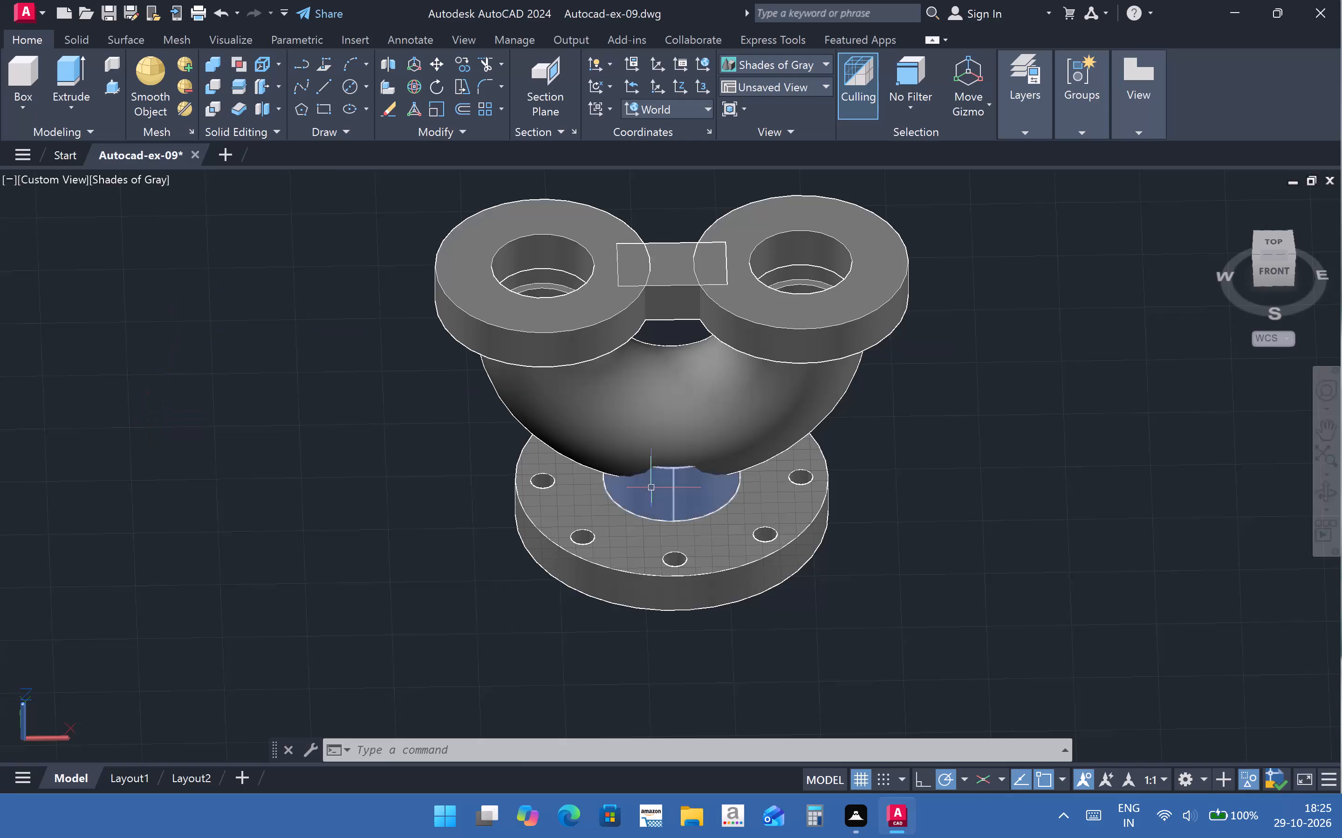
Orbit around the pipe fitting to examine the joint between the U-bend and base flange, and the upper flanges from above.
scroll(651, 488, up, 1)
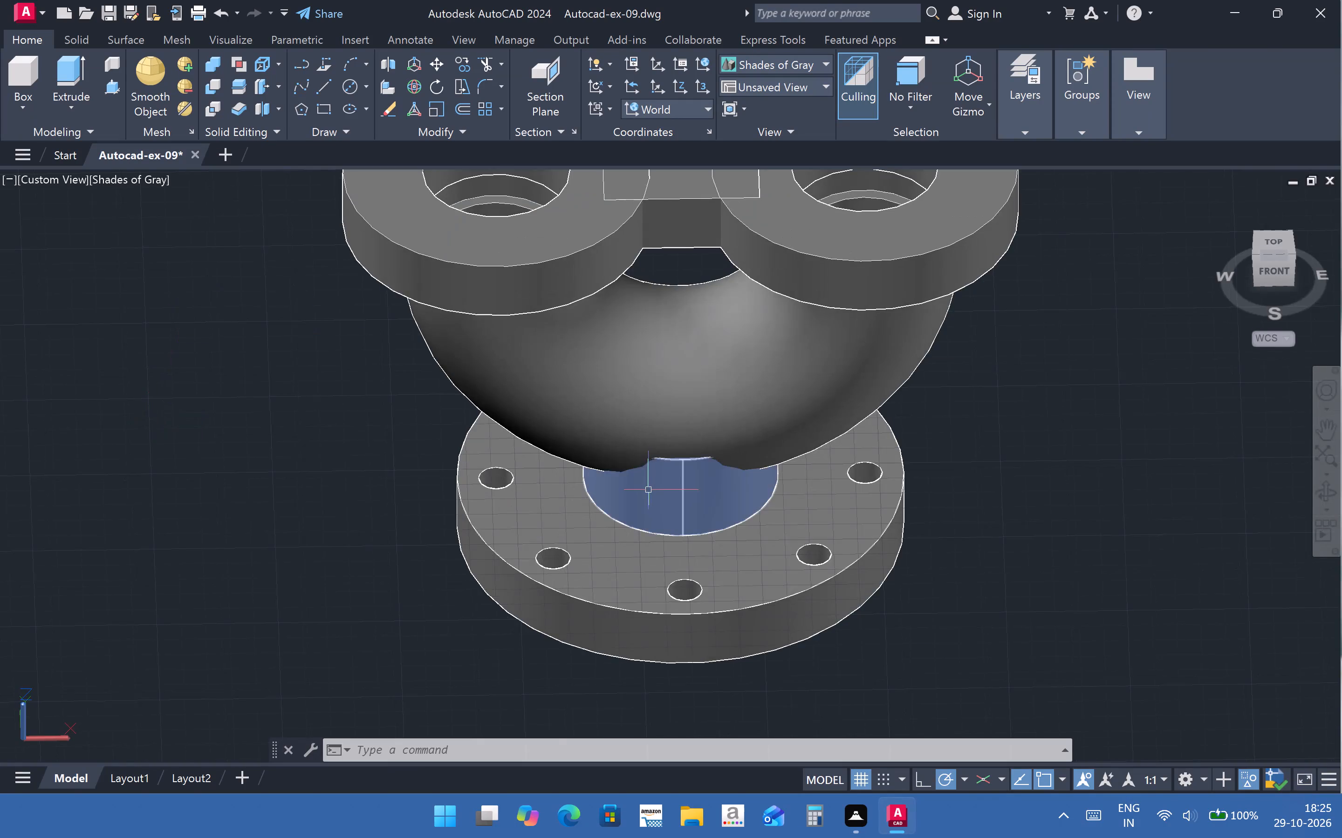
scroll(649, 493, down, 2)
middle_drag(682, 594, 666, 597)
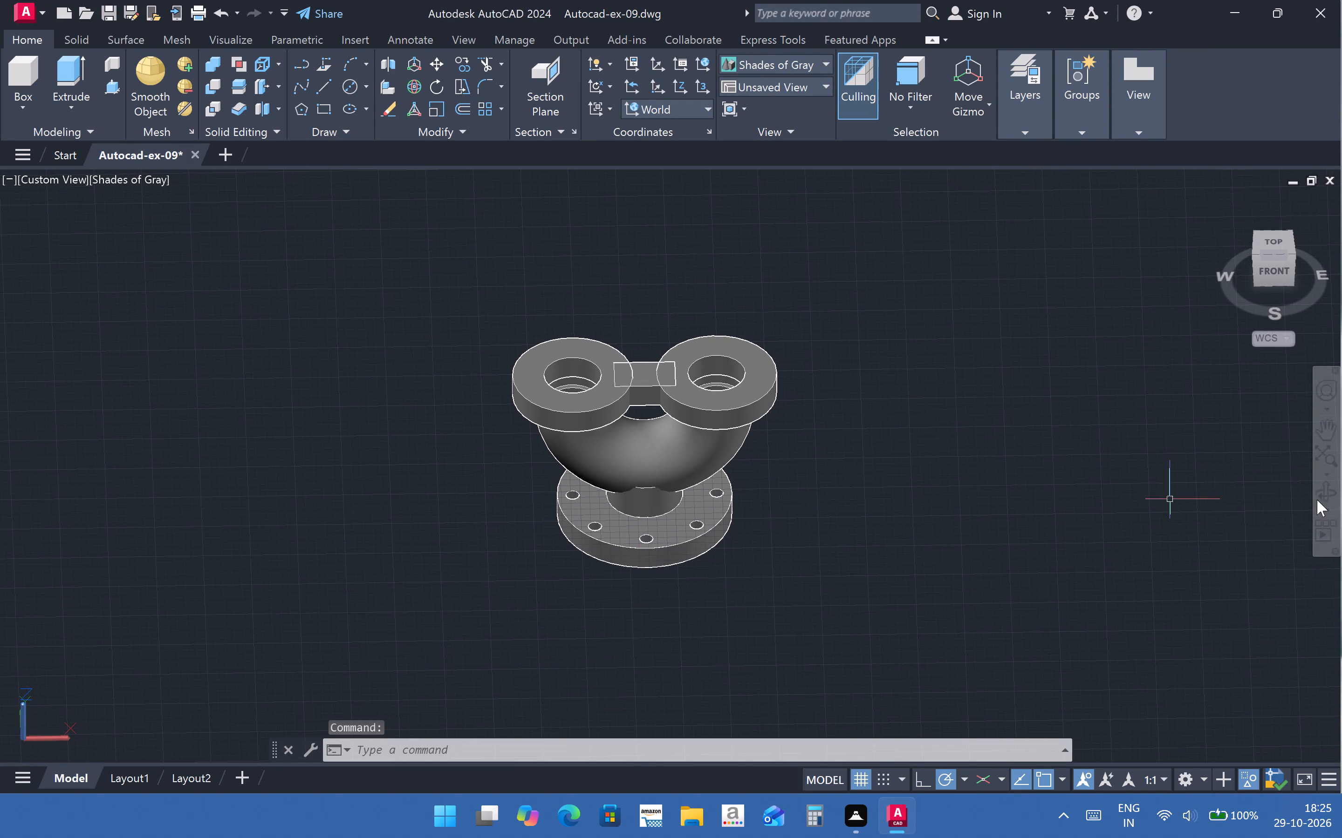
click(1327, 497)
drag(646, 536, 618, 522)
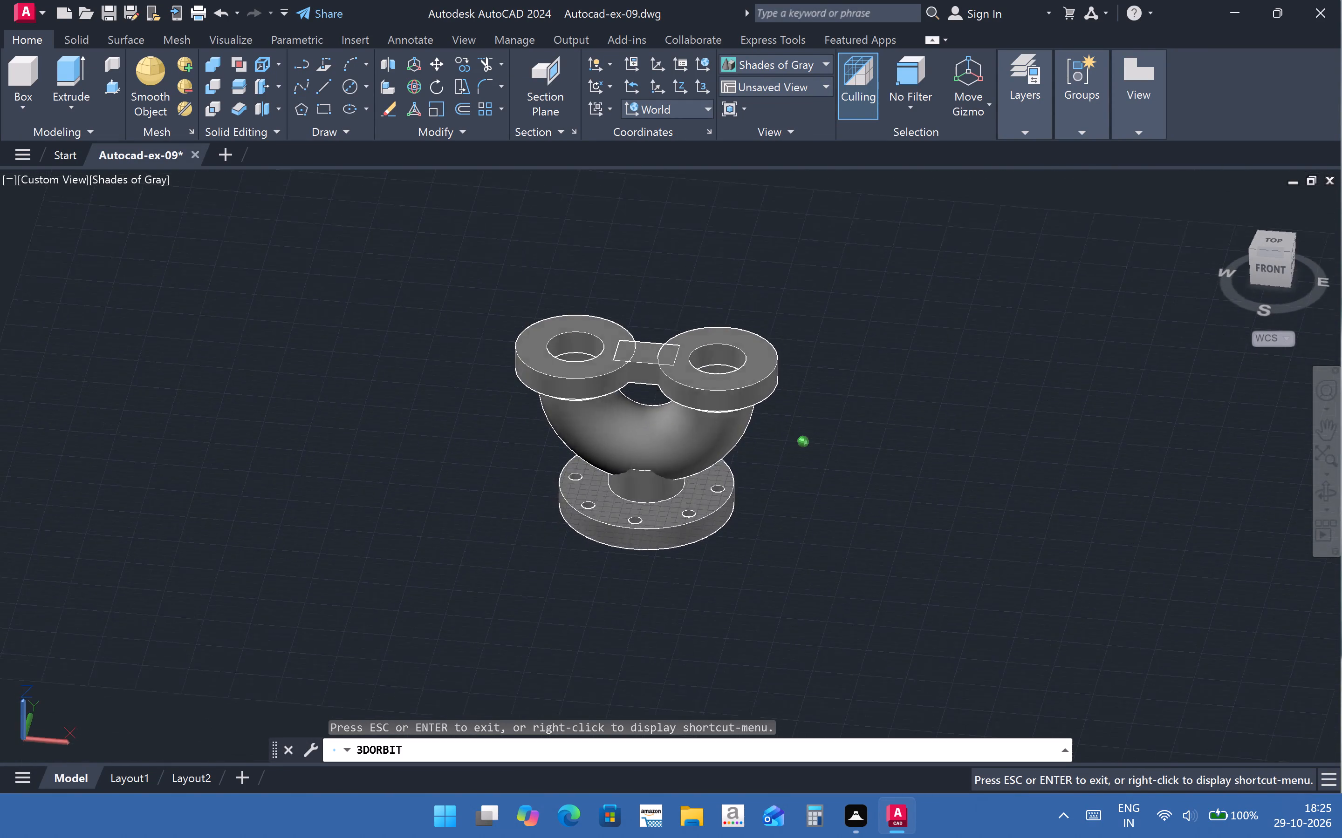
drag(618, 522, 620, 571)
click(802, 561)
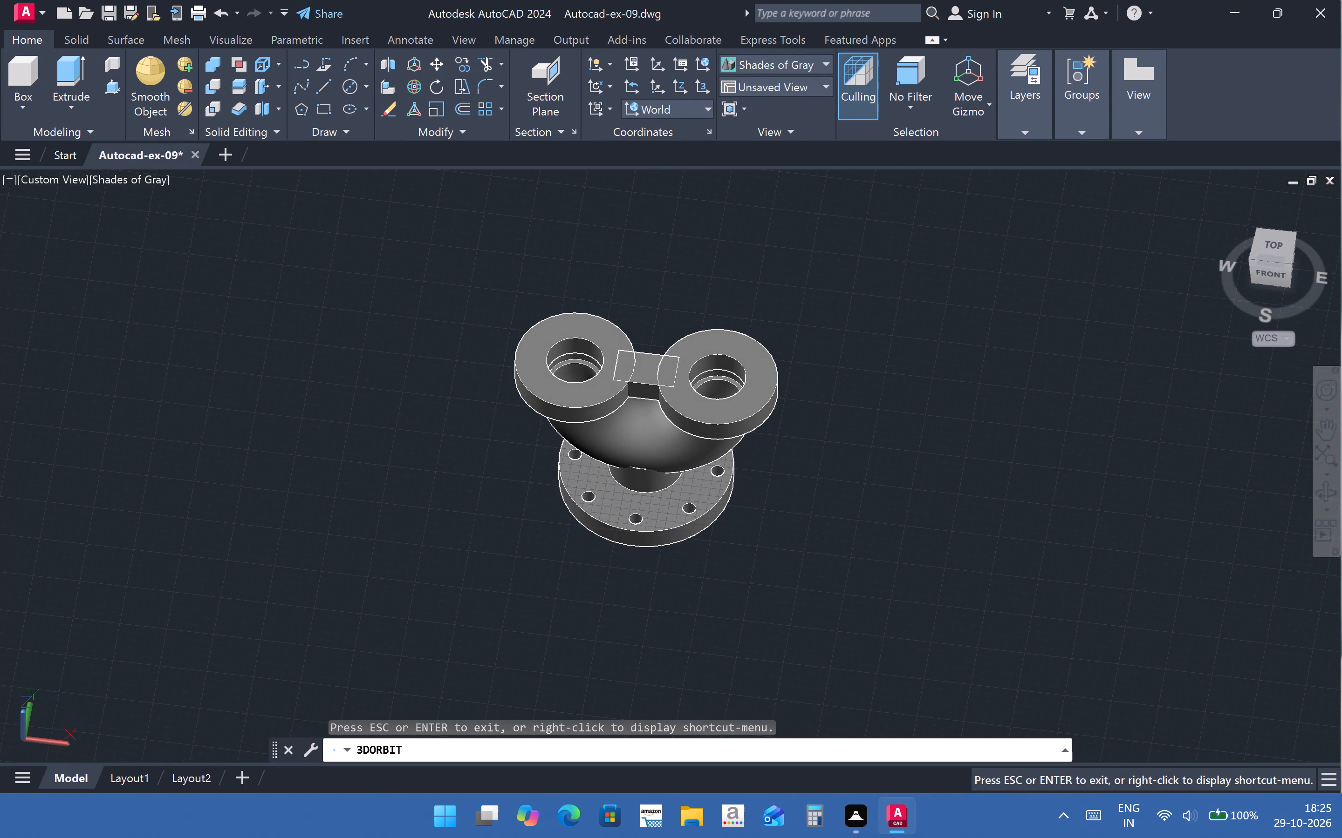
key(Escape)
key(Escape)
Examine the stepped bores of the twin upper flanges and the U-bend opening beneath them up close.
scroll(729, 377, down, 2)
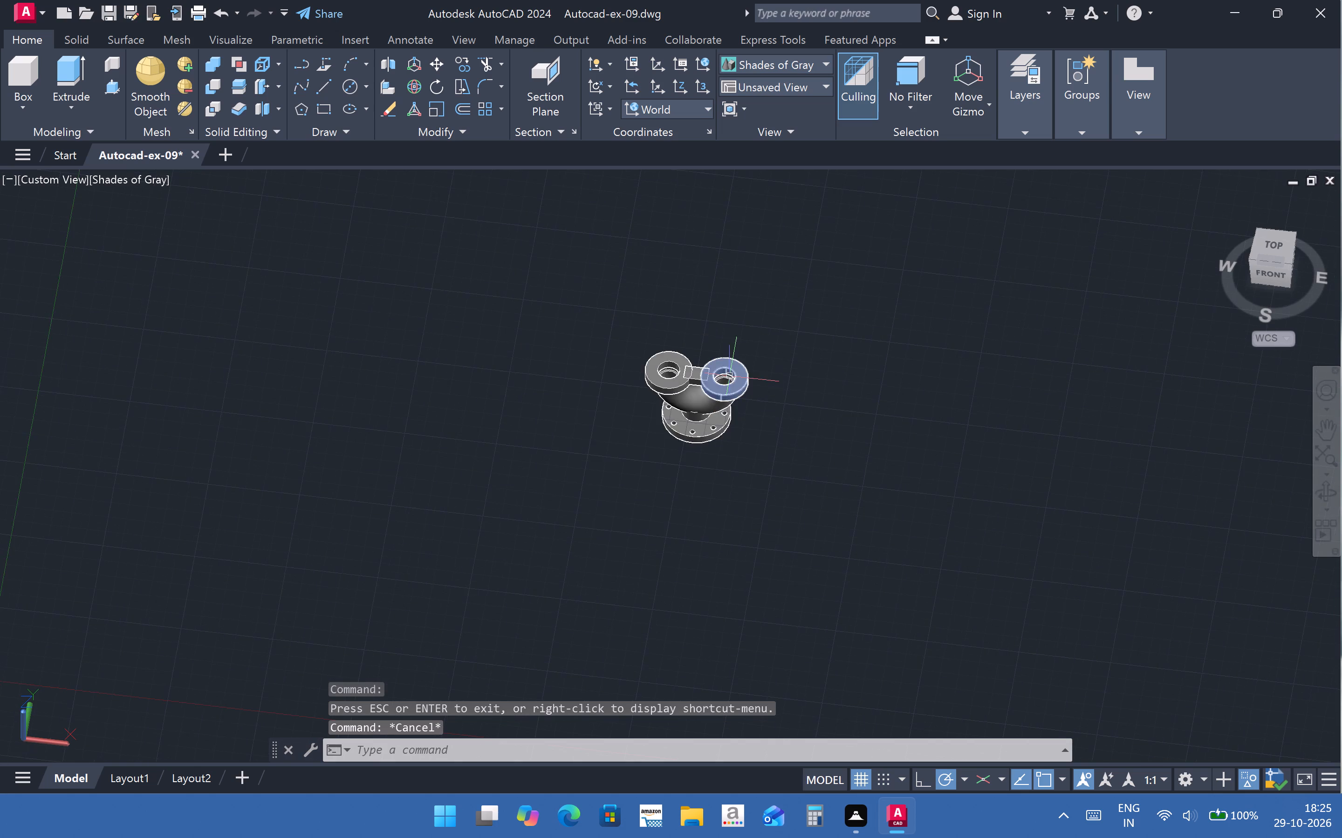
scroll(730, 376, up, 7)
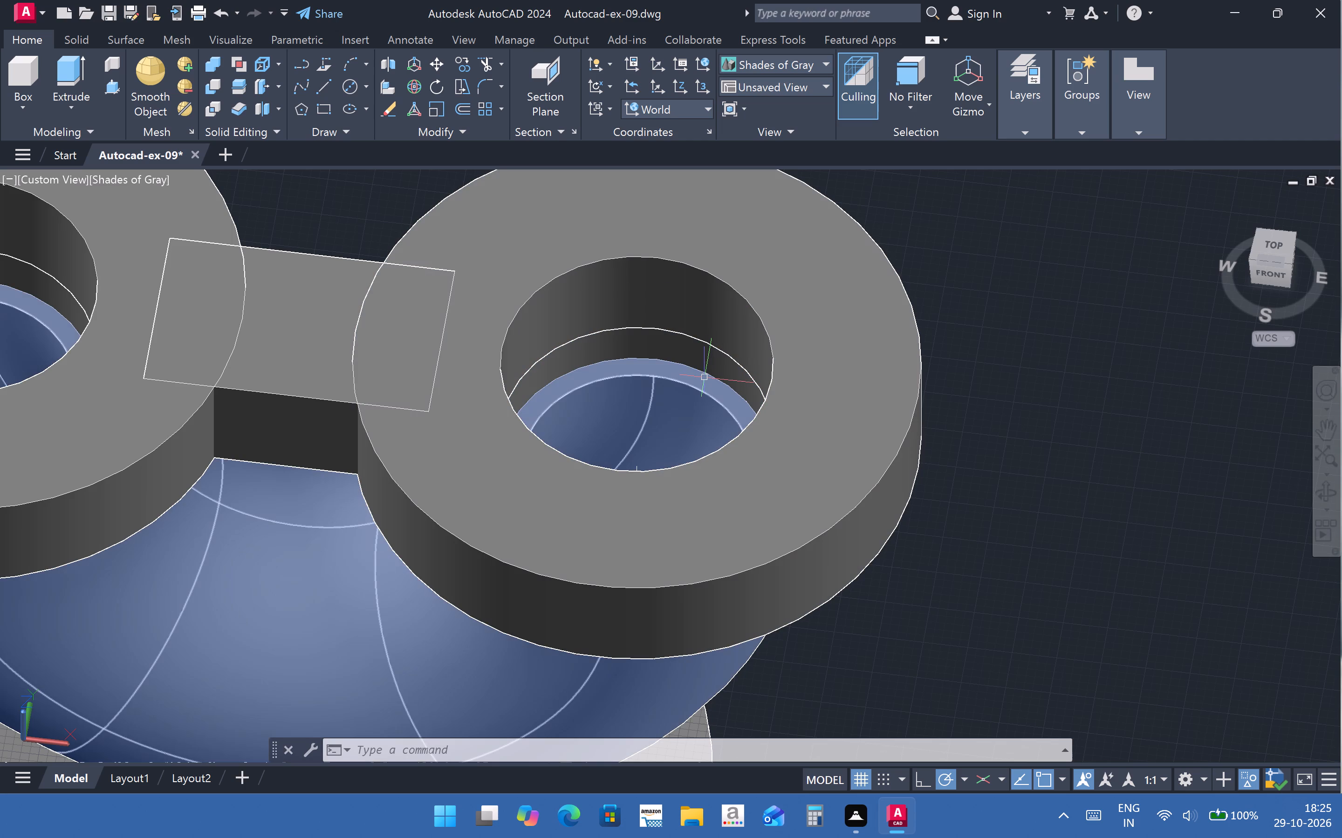
scroll(659, 374, down, 1)
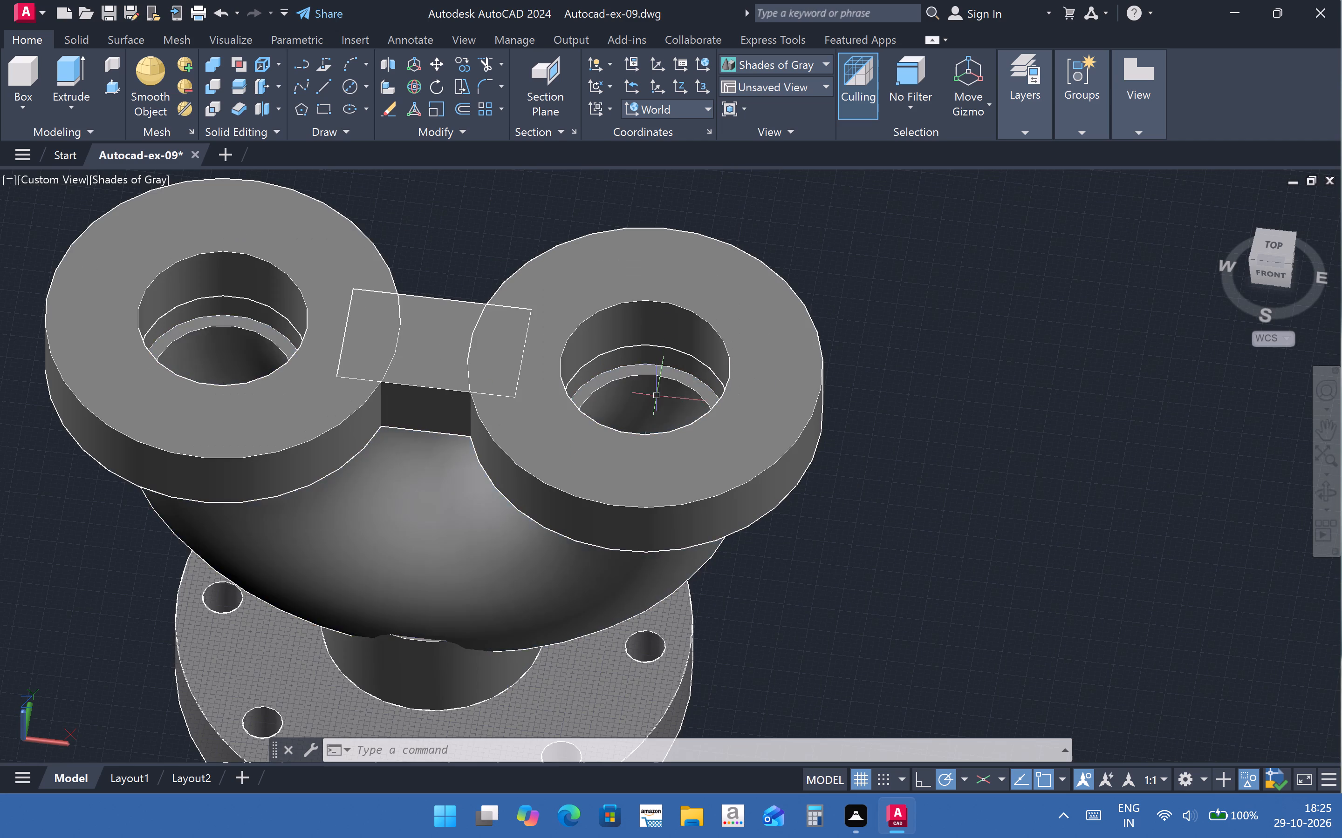
scroll(659, 417, down, 1)
scroll(659, 417, up, 1)
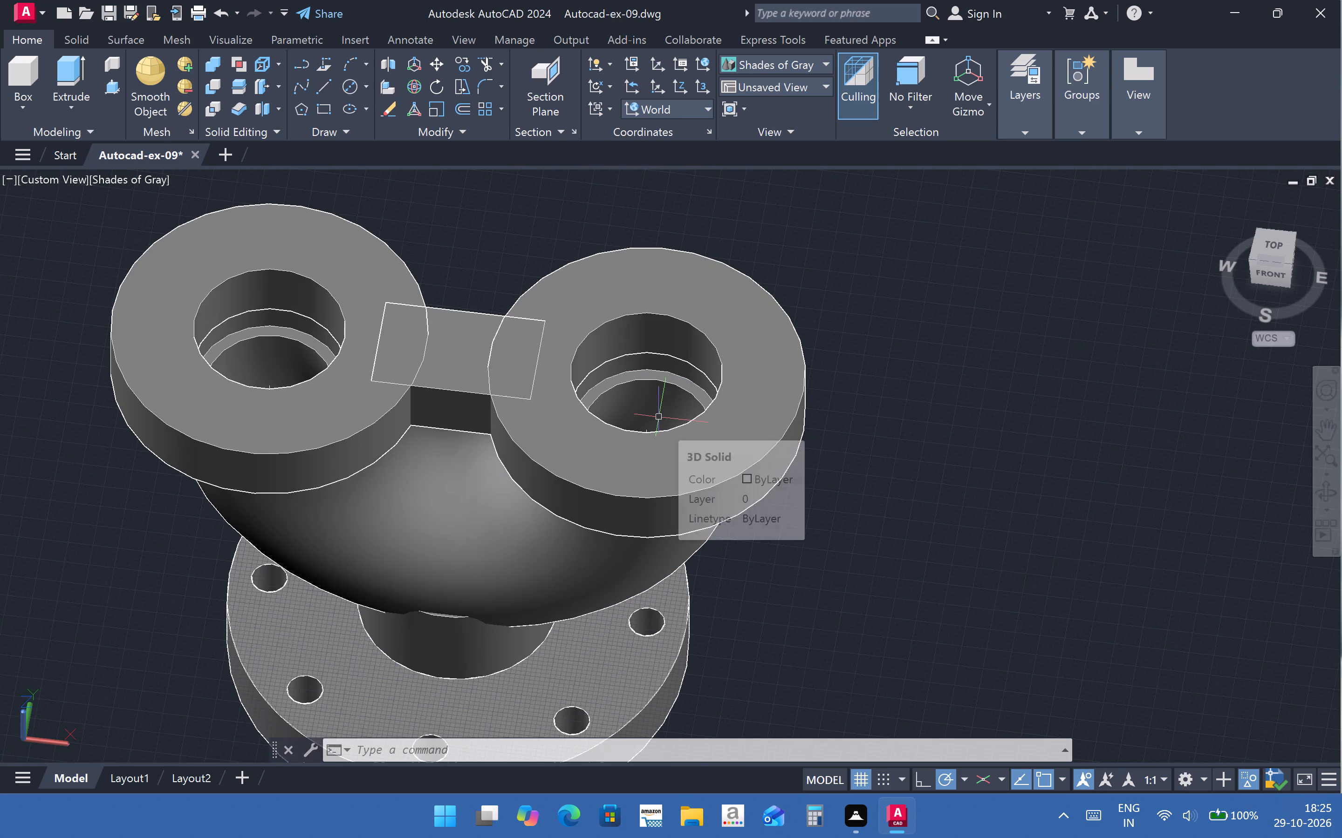
scroll(659, 417, down, 2)
scroll(659, 417, up, 2)
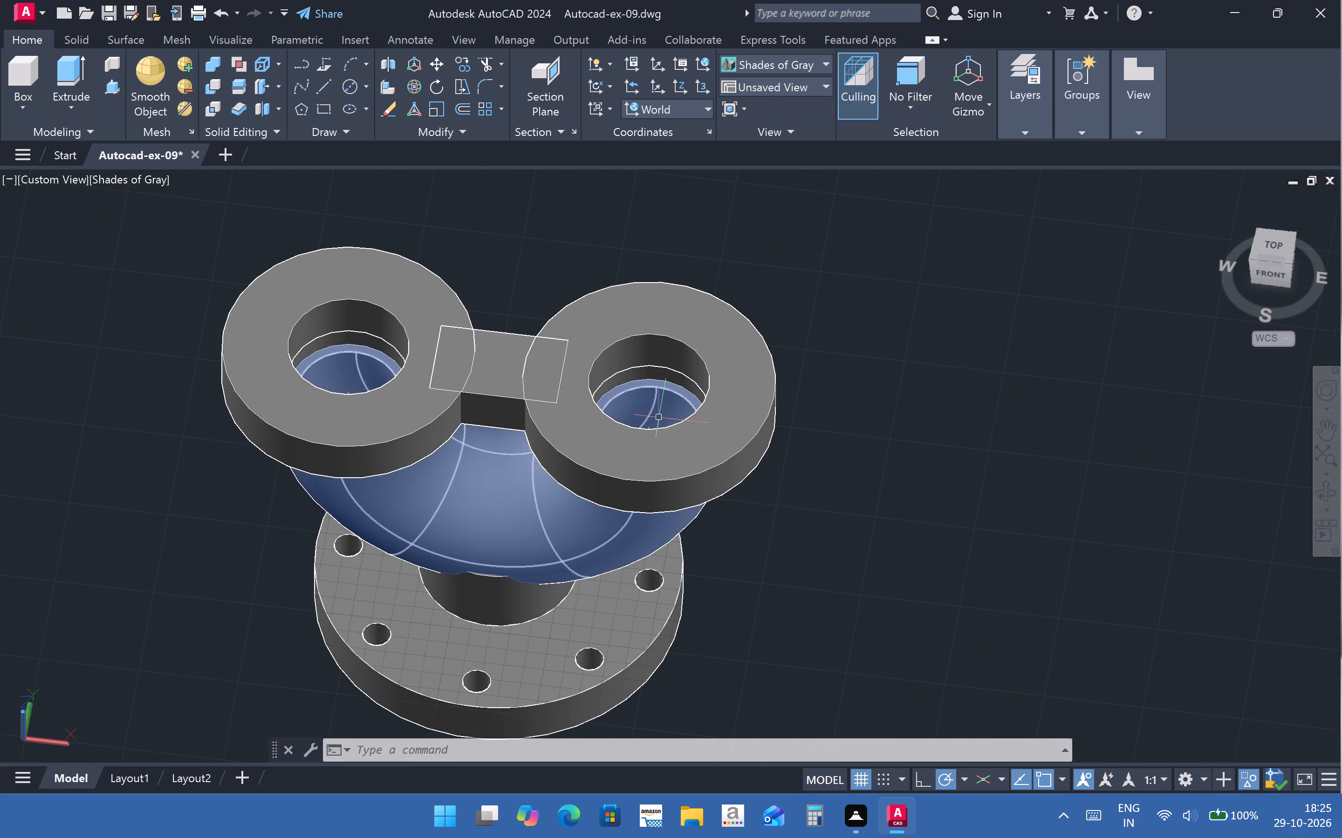
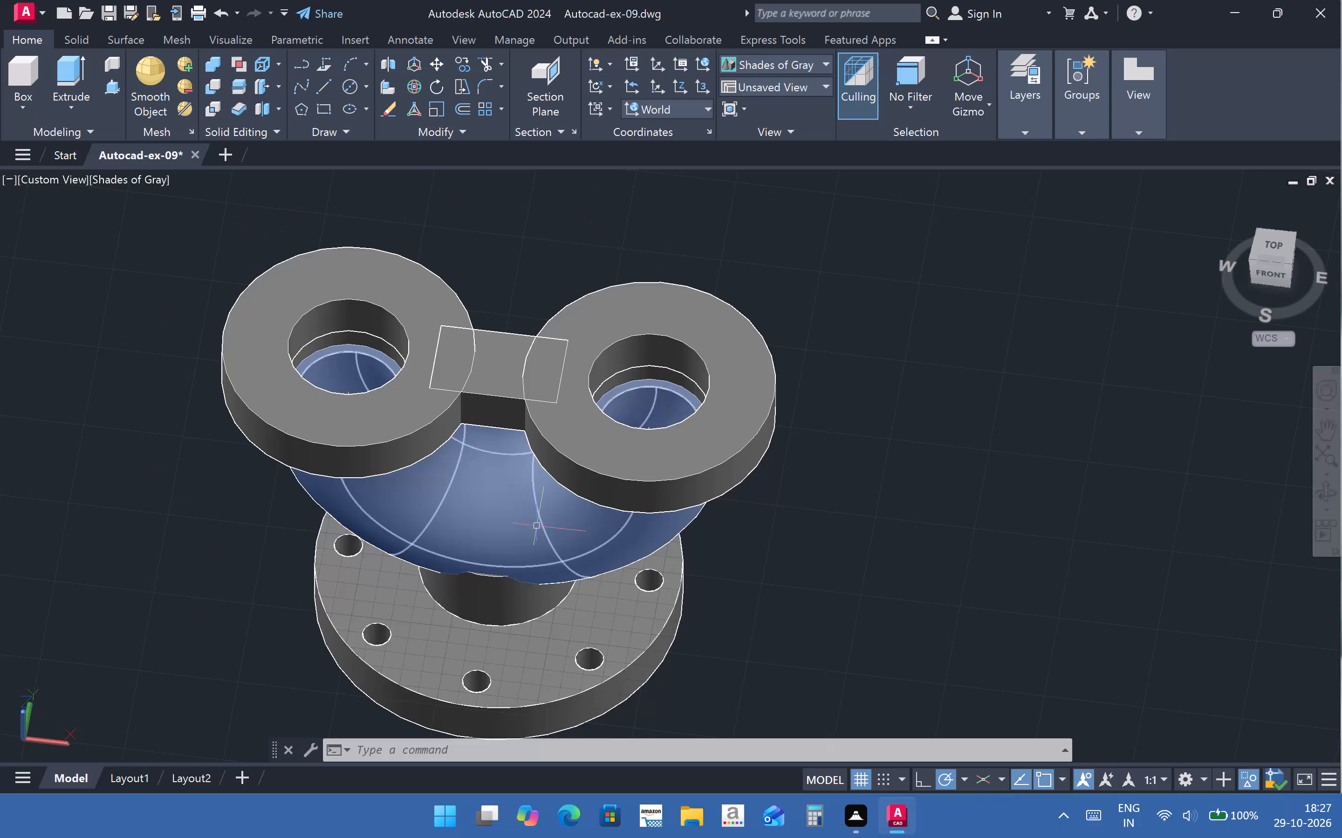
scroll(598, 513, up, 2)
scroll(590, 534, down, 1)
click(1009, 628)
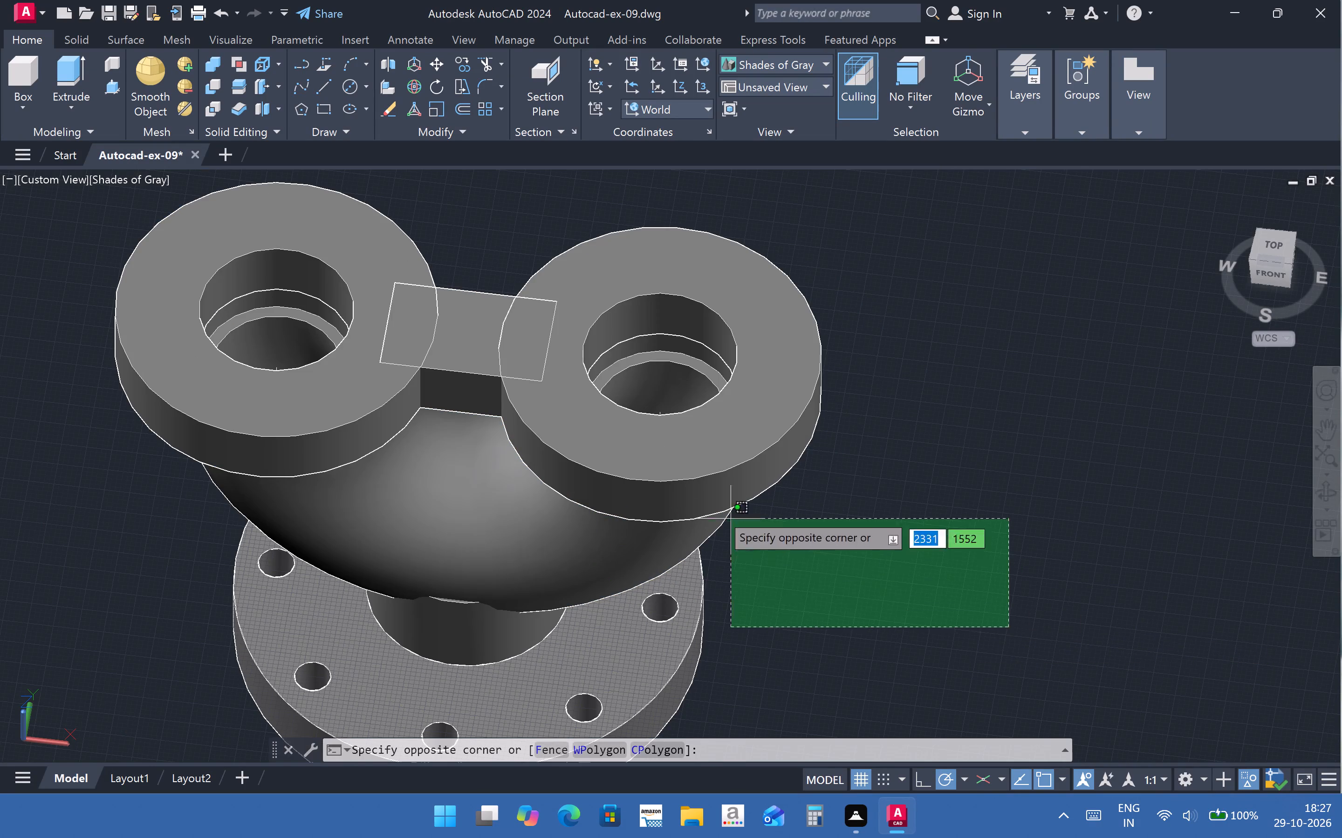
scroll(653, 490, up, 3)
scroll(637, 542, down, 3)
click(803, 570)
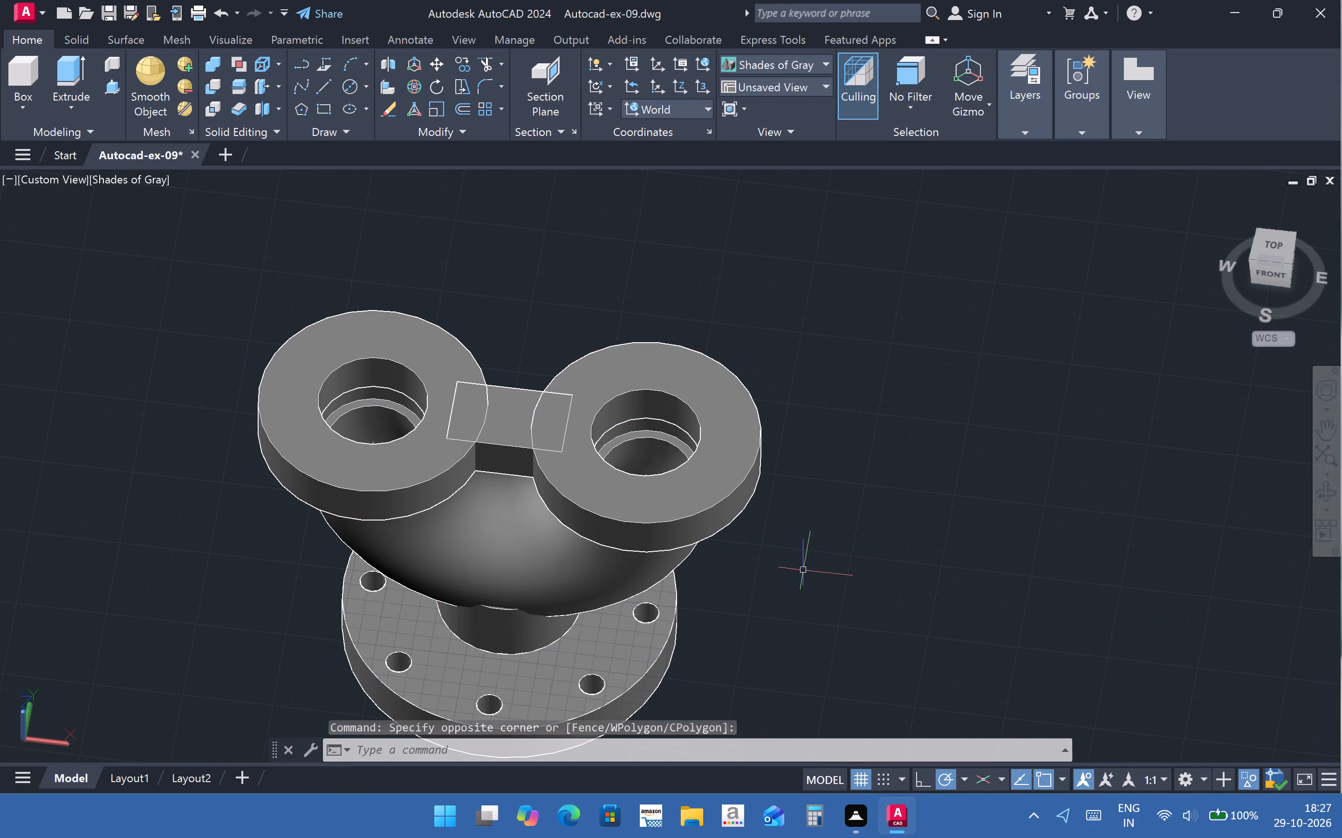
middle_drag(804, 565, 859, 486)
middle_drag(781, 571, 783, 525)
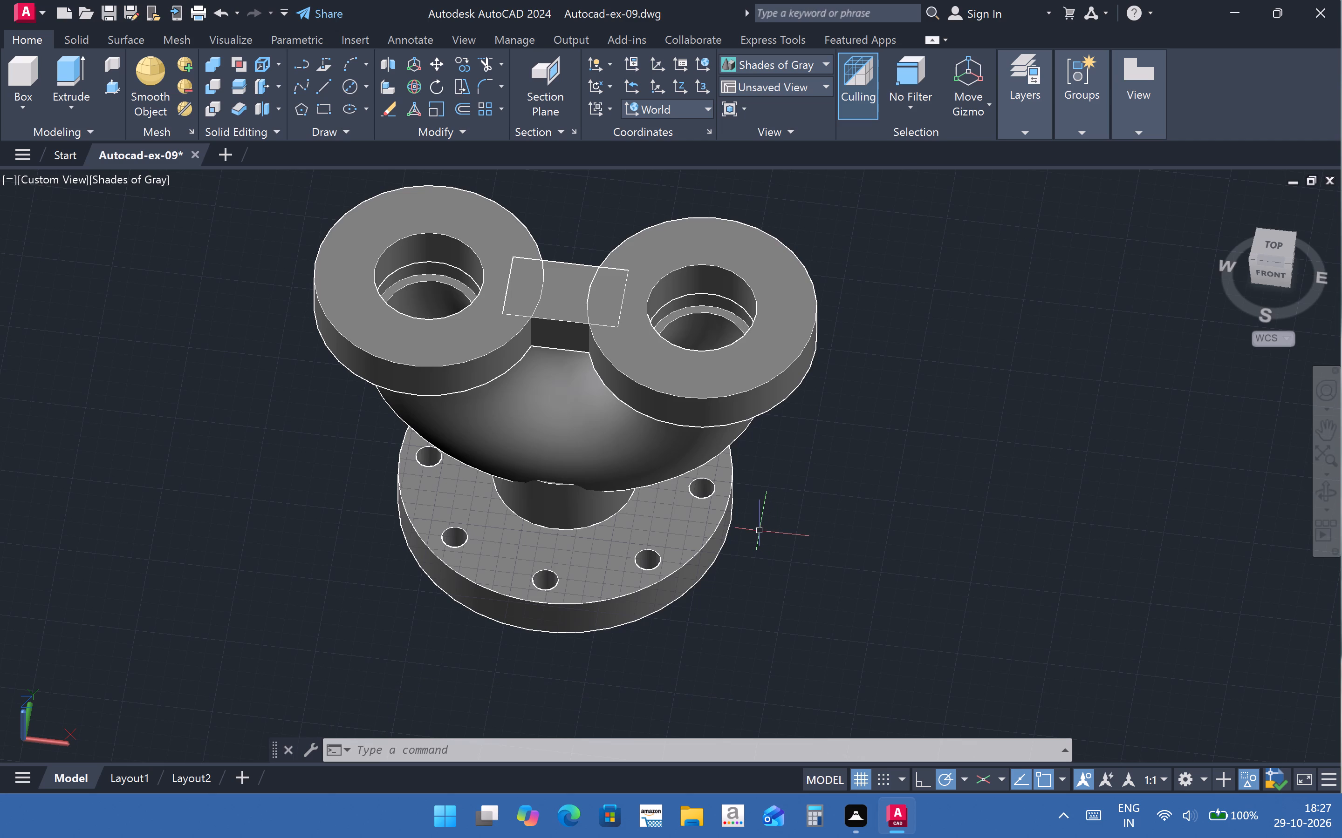
Check how the pipe fitting appears on the Layout1 and Layout2 sheets, comparing with model space, and return to the model.
click(125, 778)
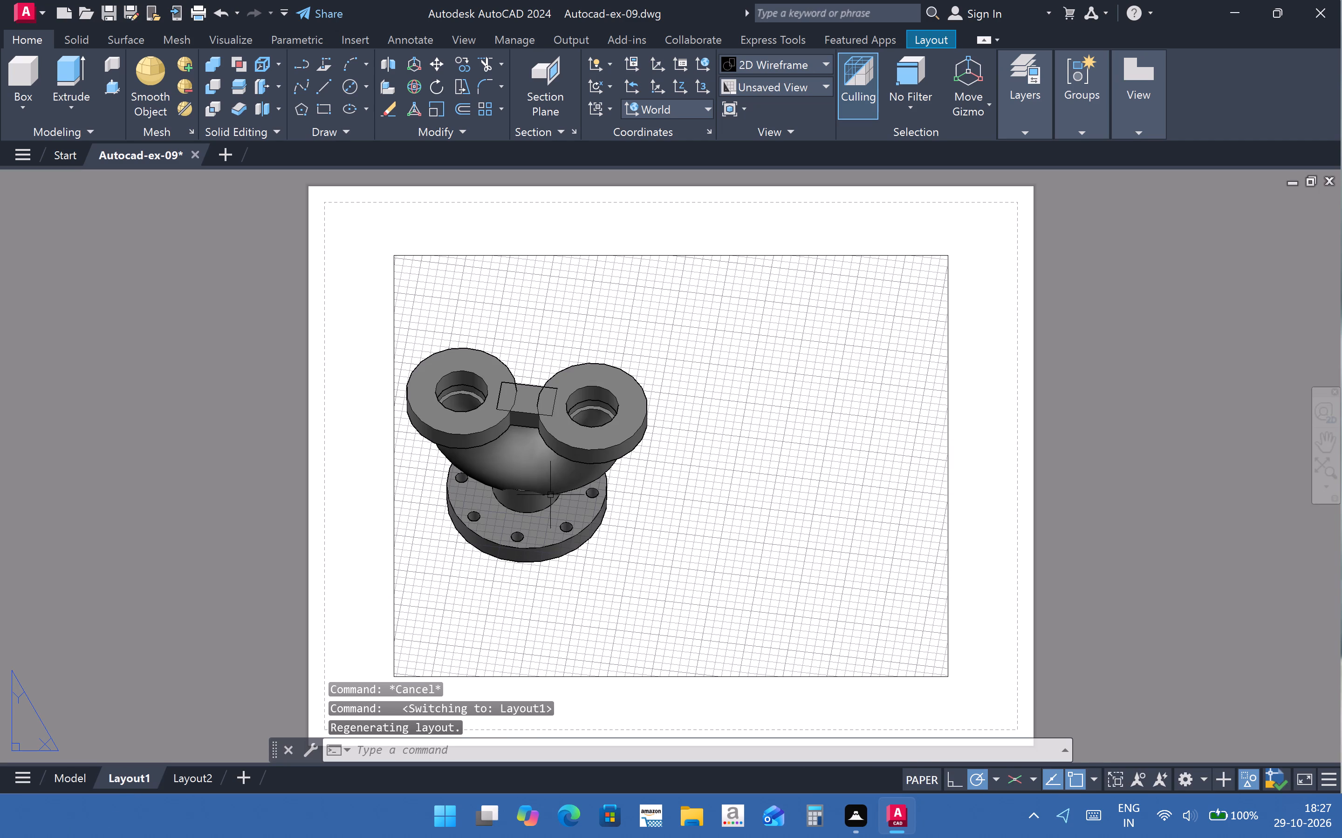
click(558, 463)
click(714, 597)
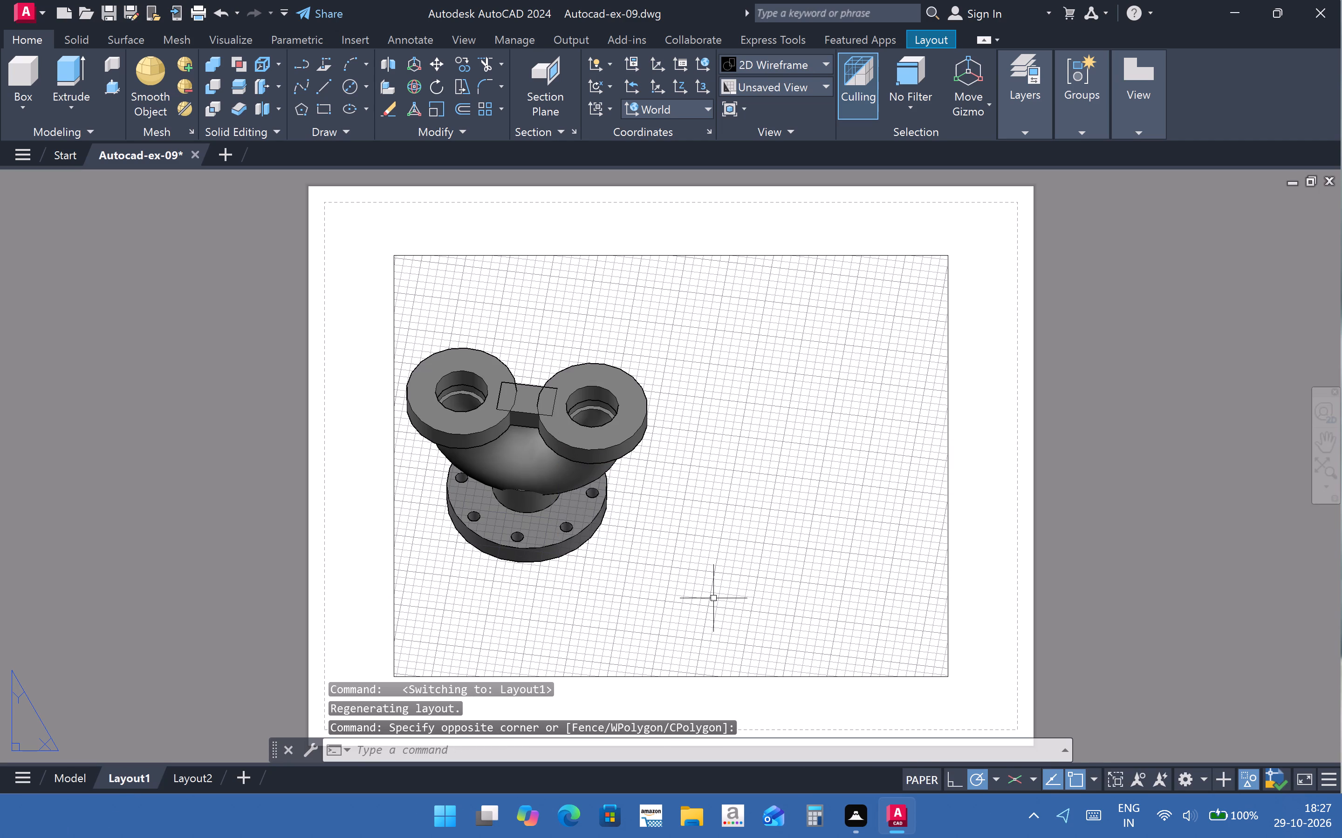
click(84, 777)
scroll(726, 578, up, 1)
middle_drag(726, 578, 697, 466)
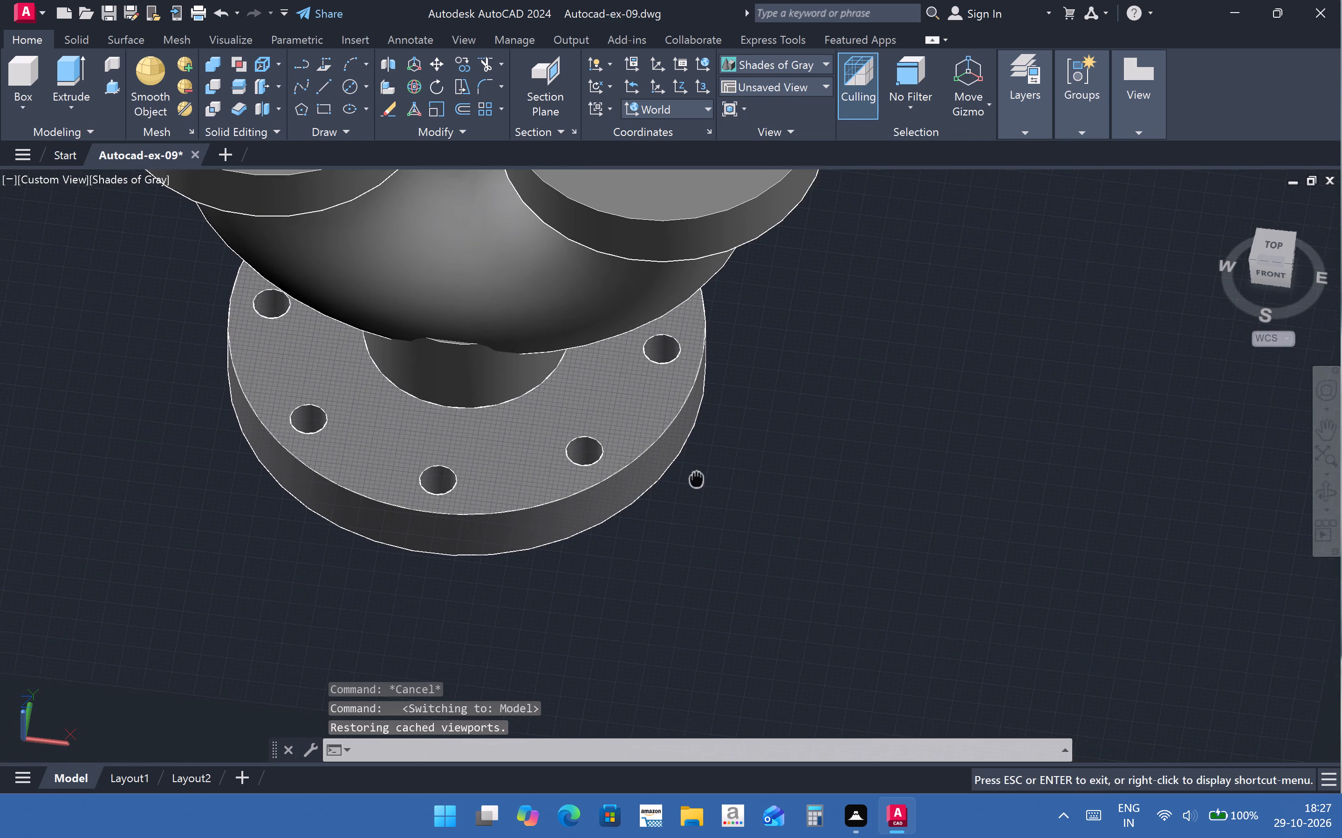
middle_drag(697, 466, 822, 597)
click(150, 777)
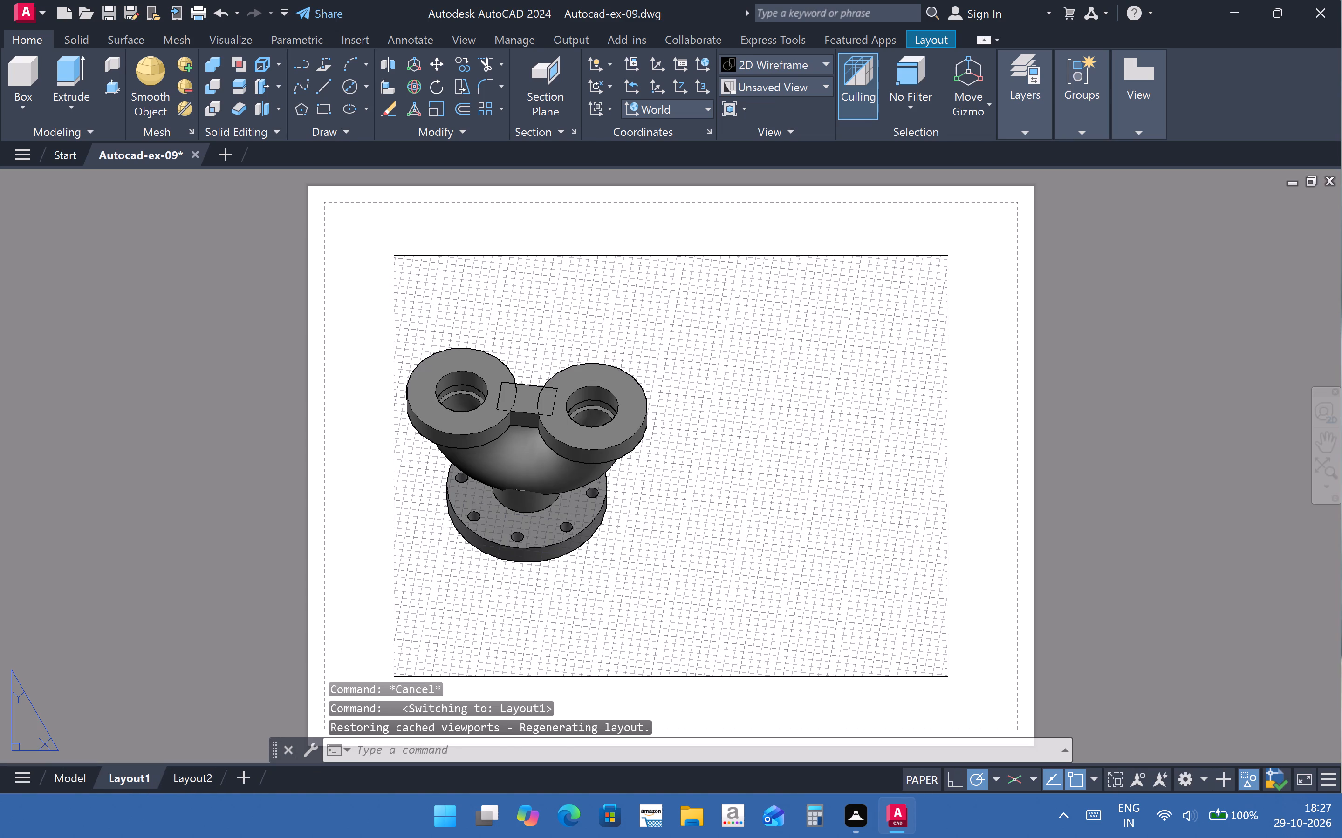
click(508, 501)
click(430, 363)
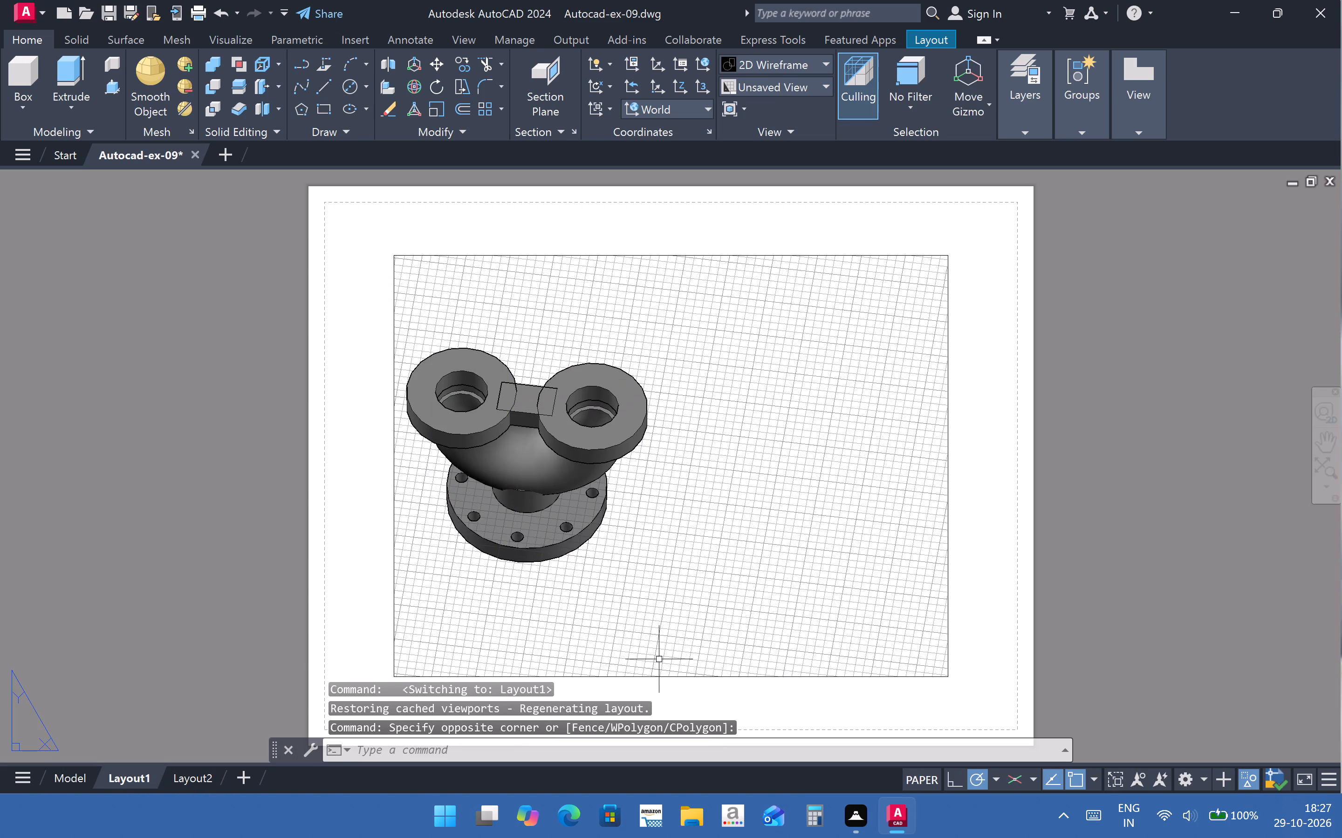
click(203, 782)
click(150, 782)
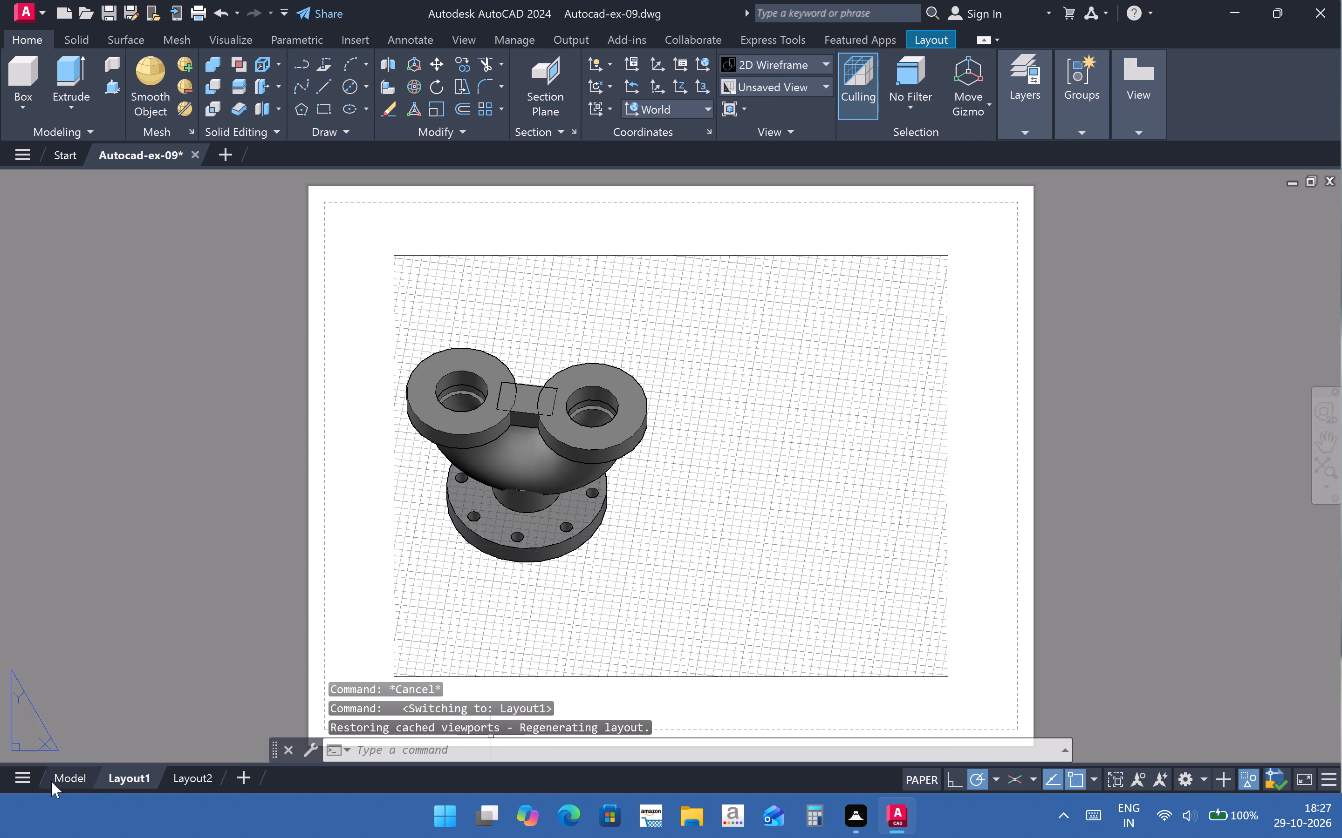
click(69, 781)
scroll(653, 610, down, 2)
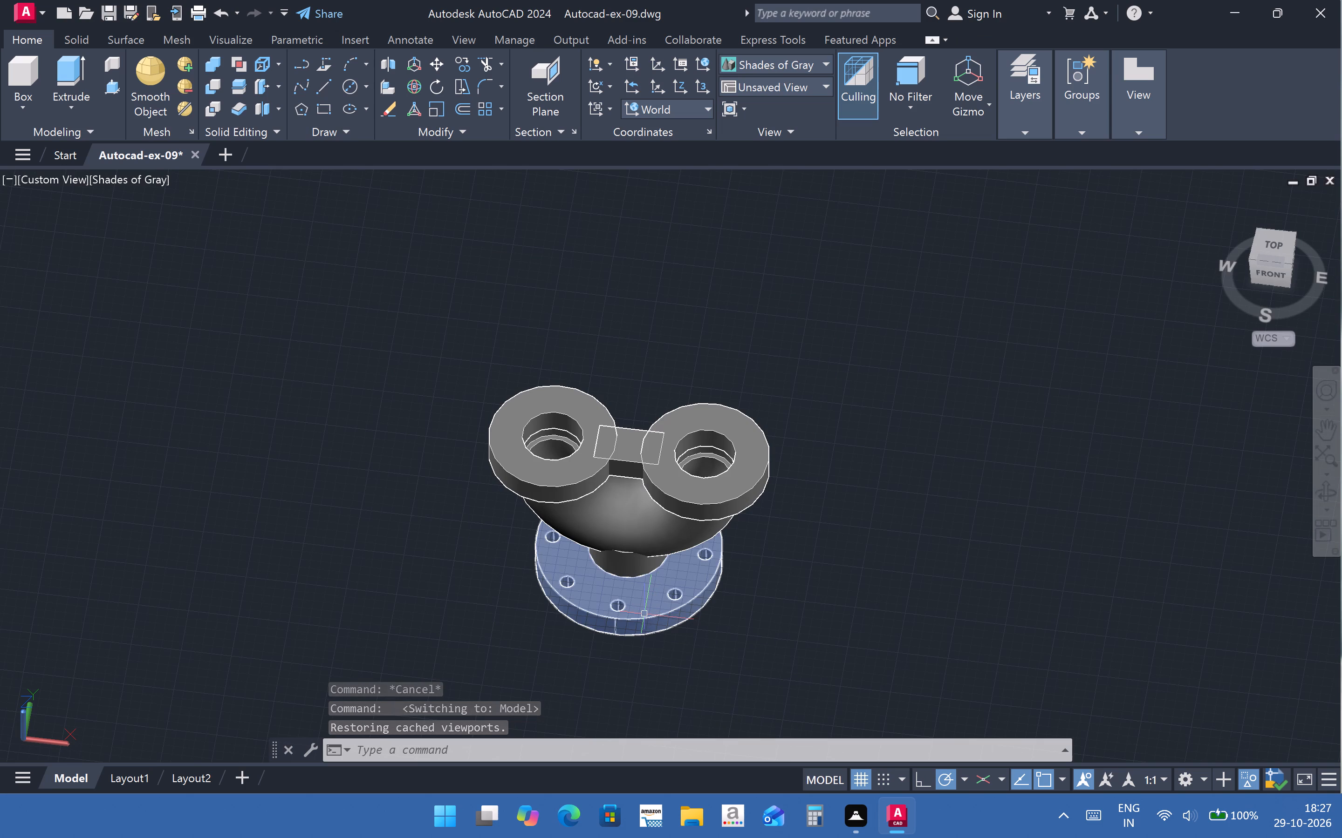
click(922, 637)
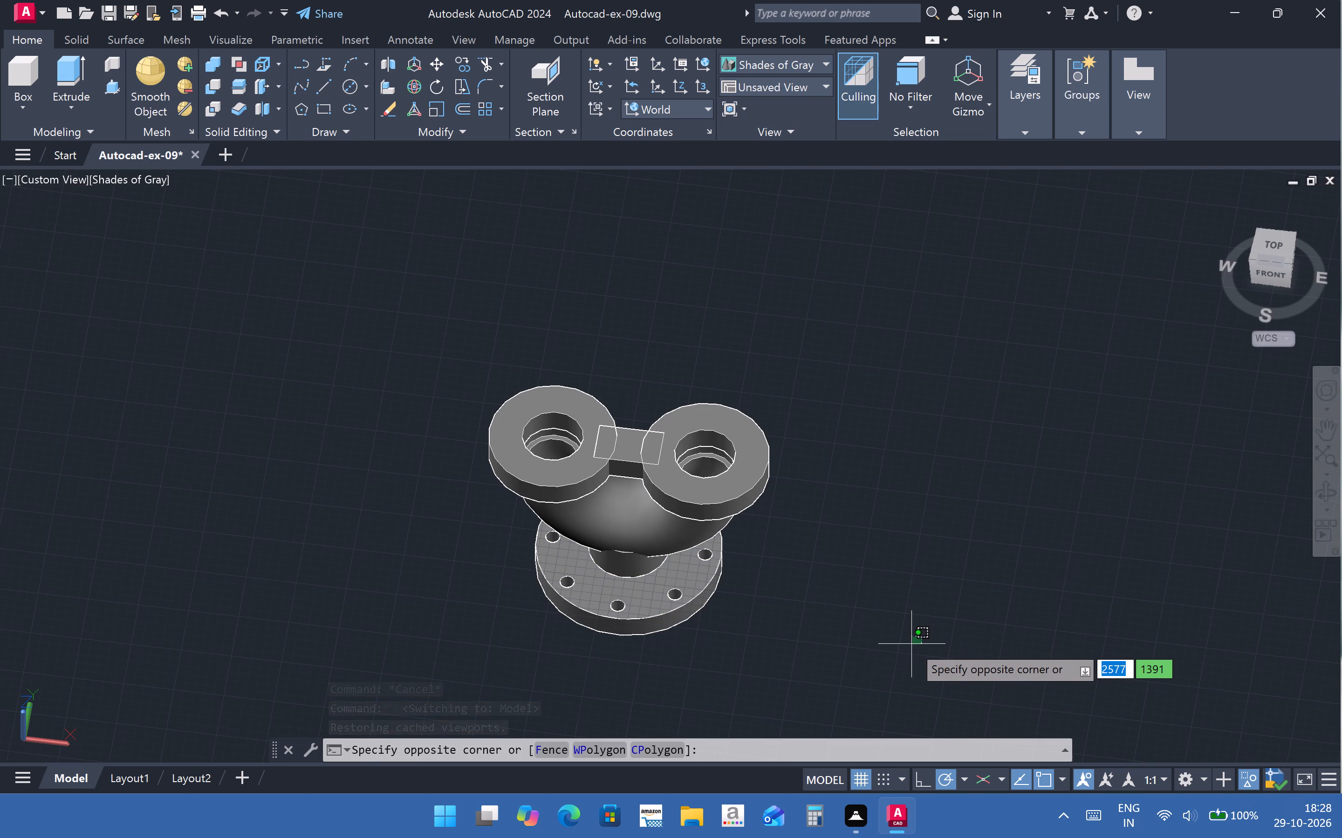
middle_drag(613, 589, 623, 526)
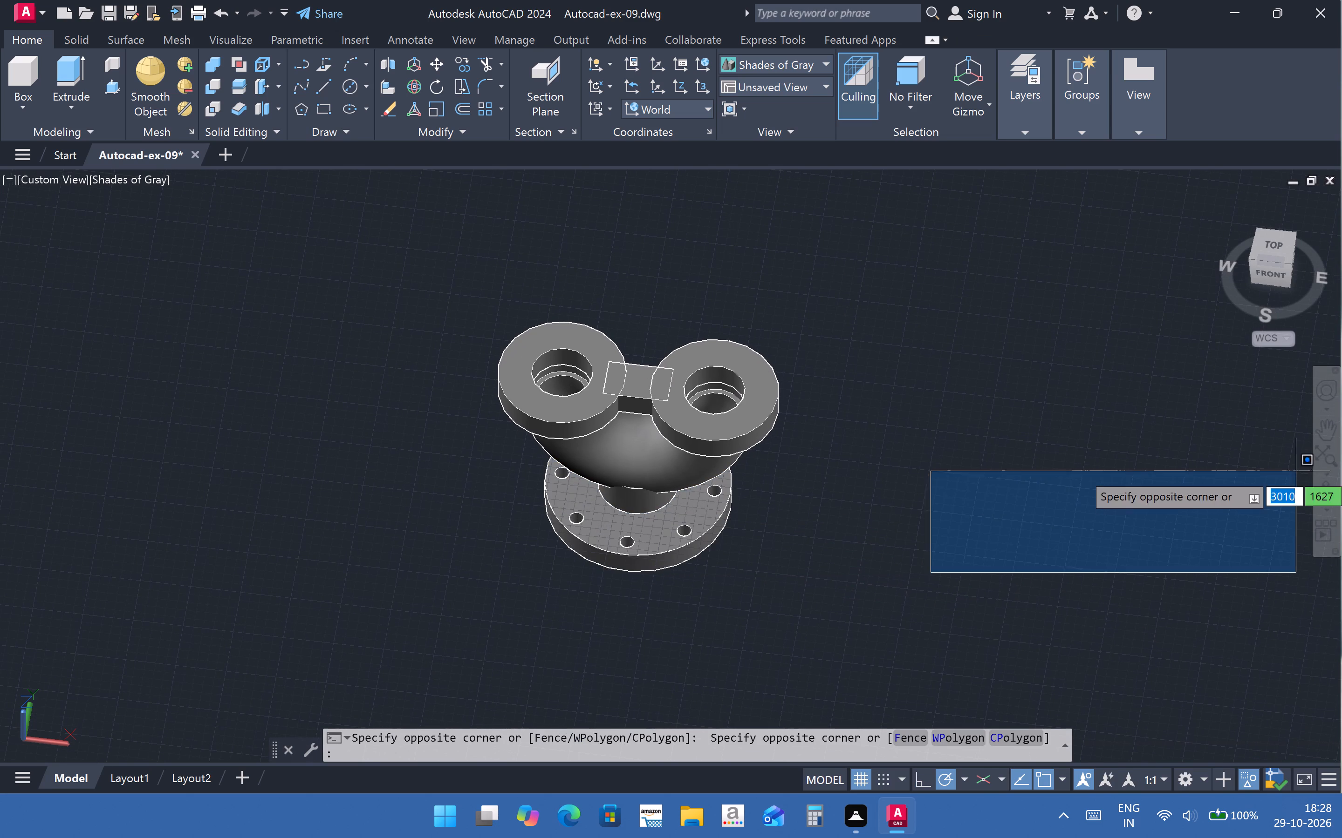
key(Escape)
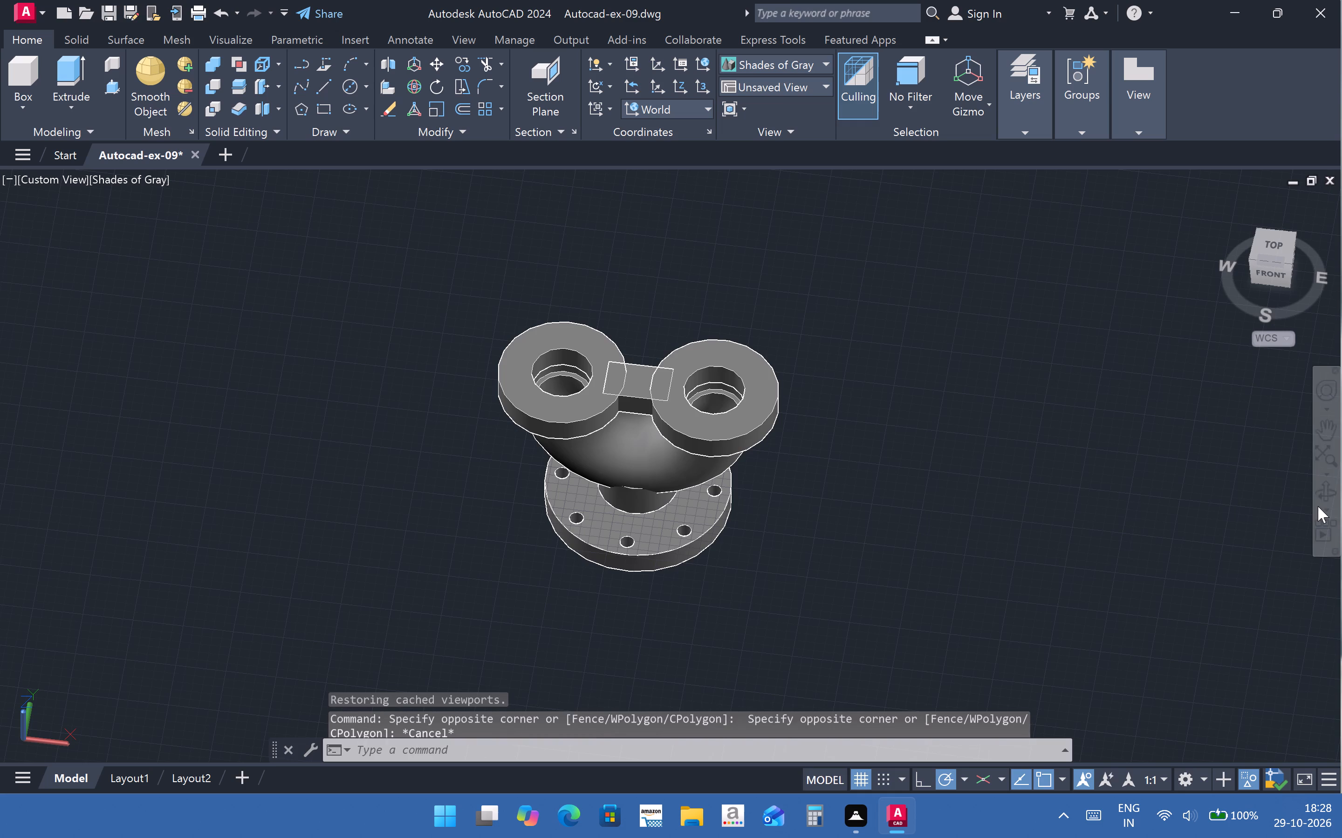
Orbit the pipe fitting down to a near-front view to examine the U-bend between the upper flanges and base flange.
click(1320, 503)
drag(809, 533, 833, 412)
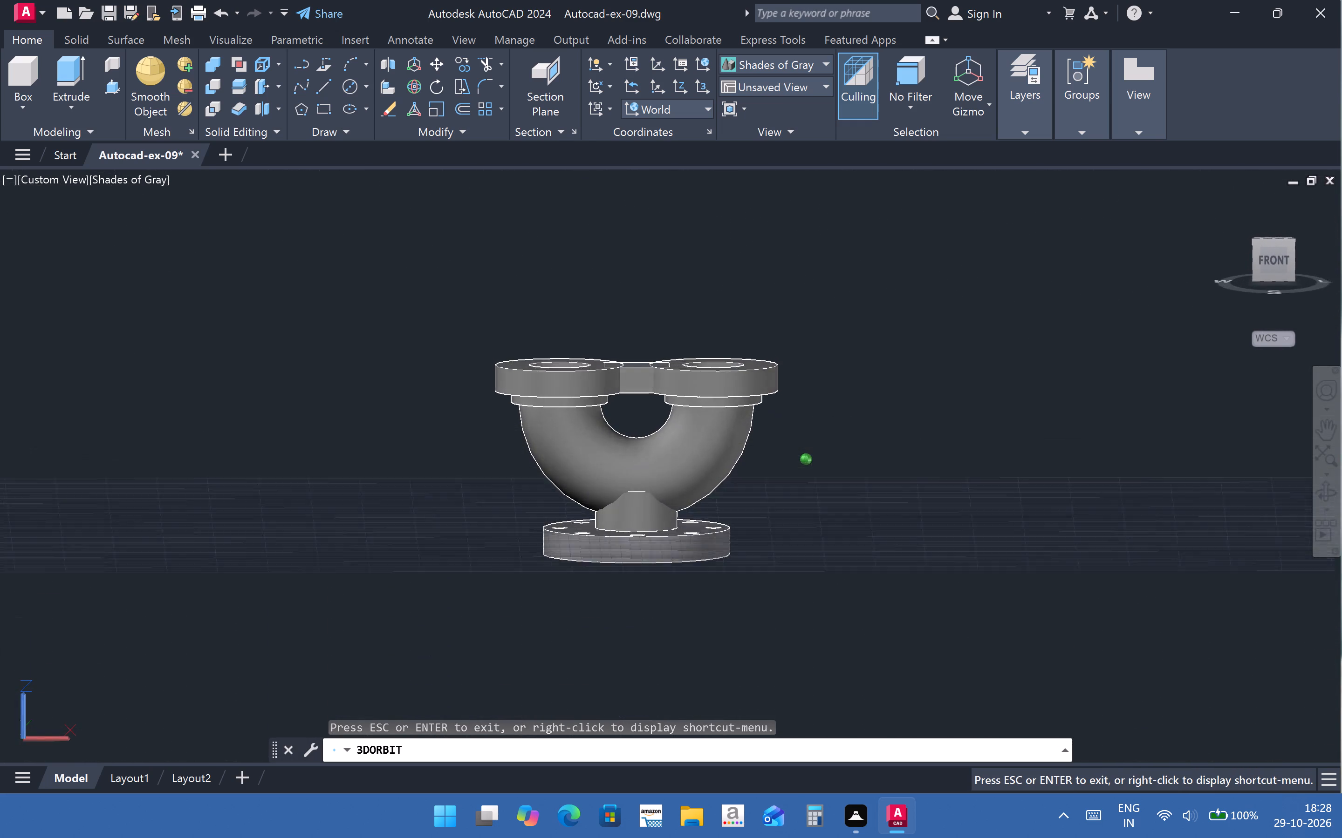
drag(833, 412, 835, 434)
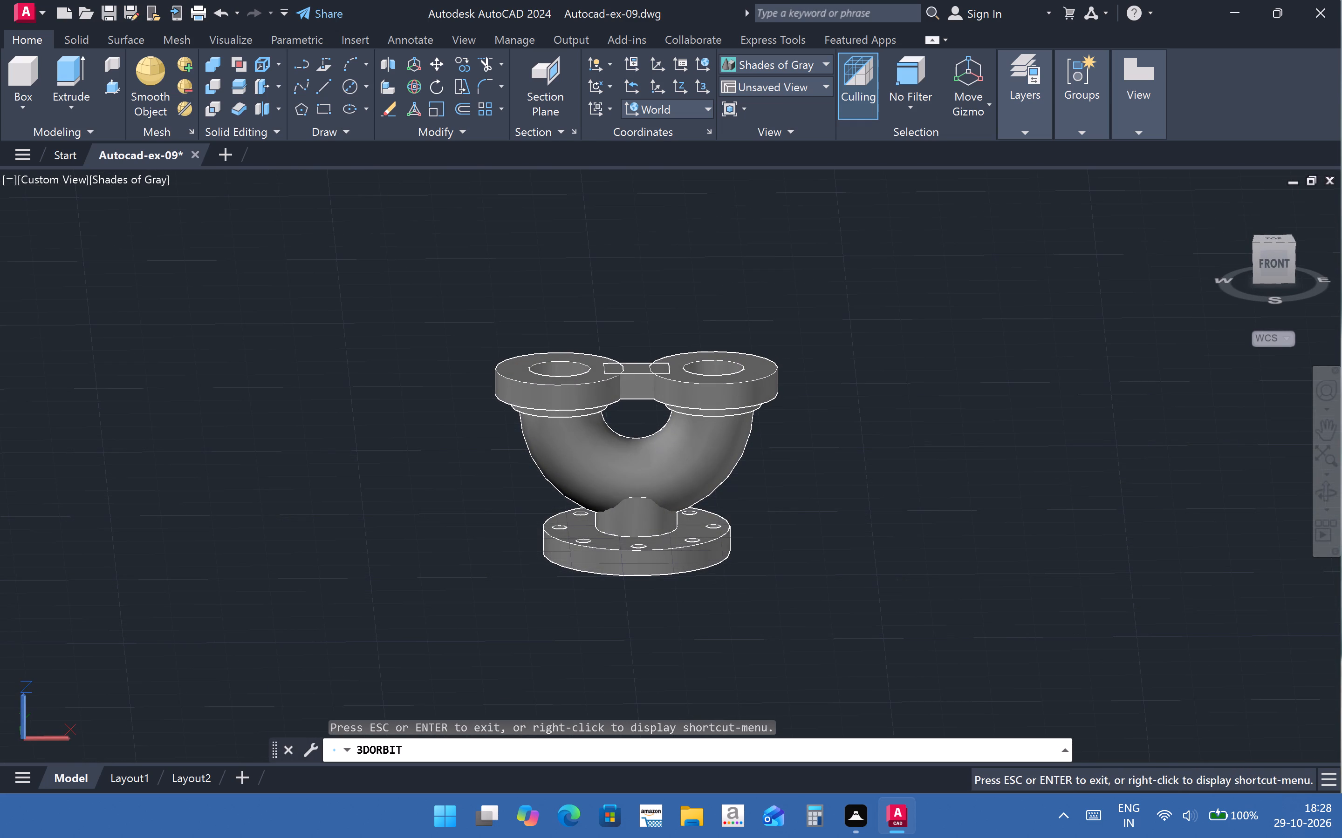
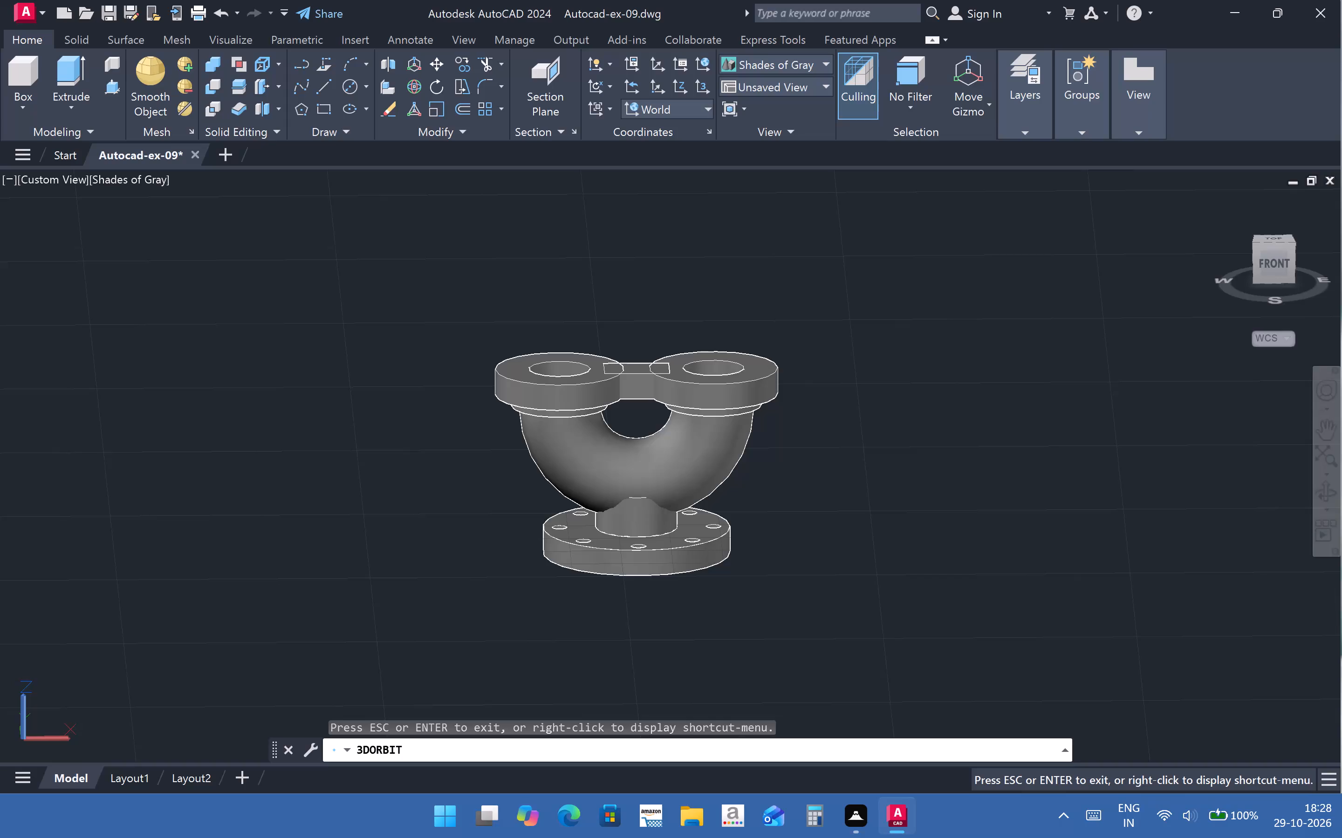
Save the Autocad-ex-09 drawing.
scroll(633, 465, down, 1)
scroll(633, 465, up, 1)
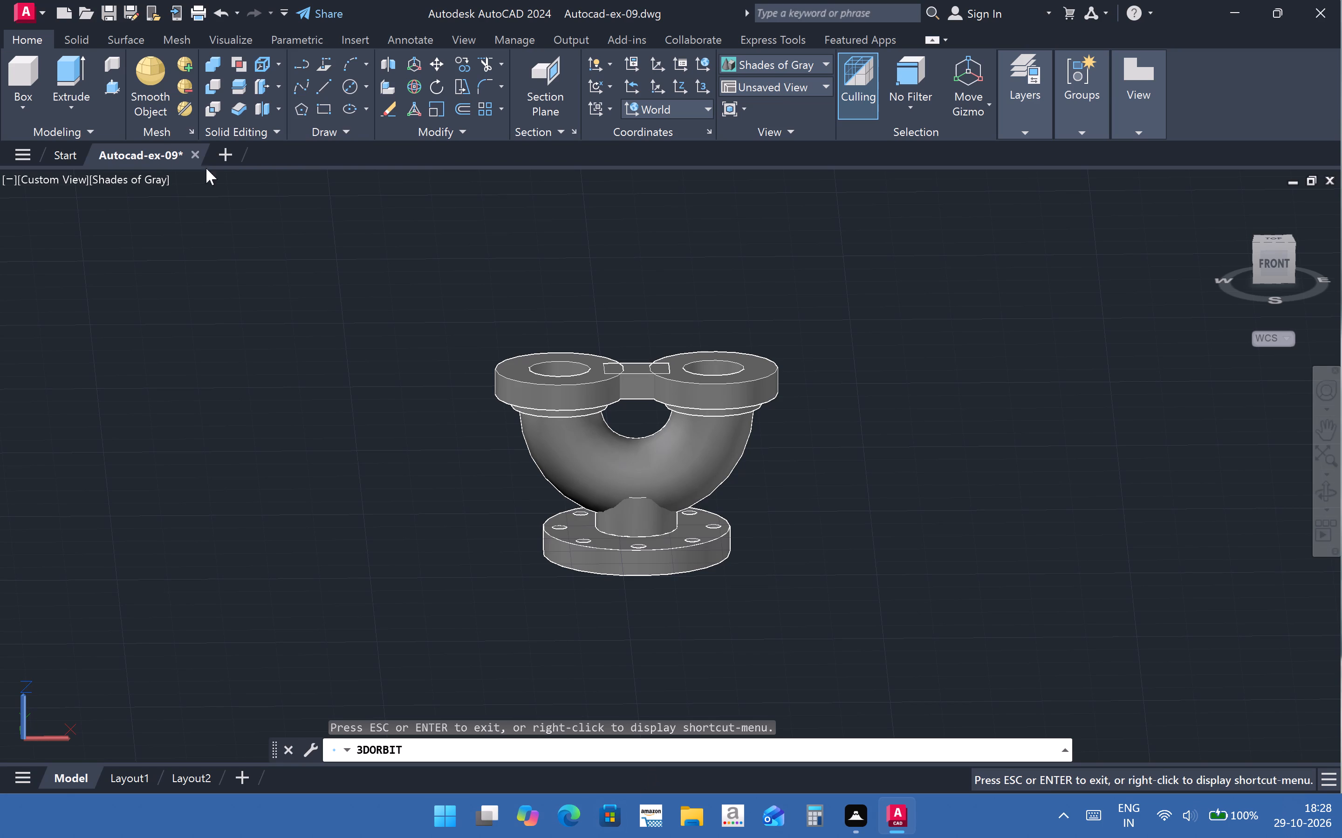
click(45, 21)
click(99, 211)
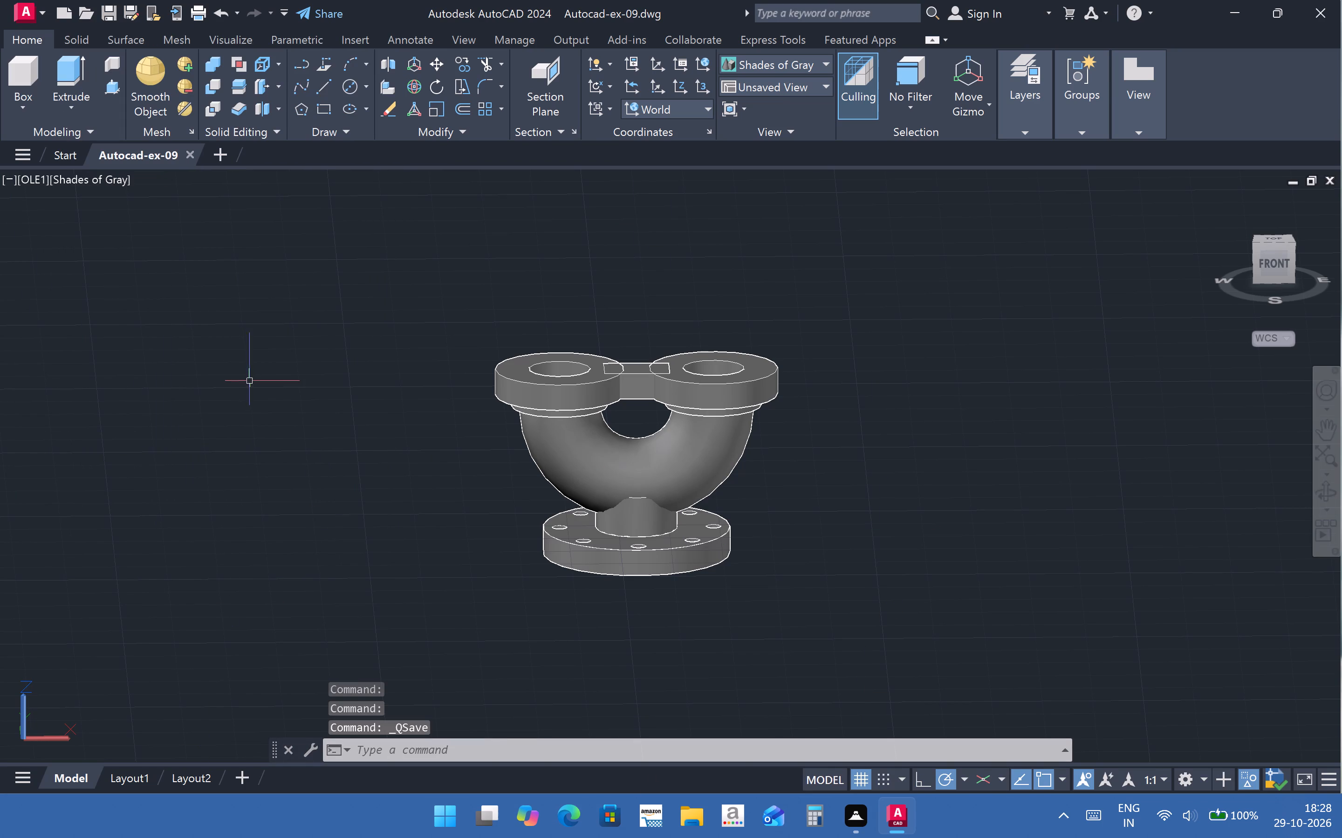
Examine the pipe fitting from the Top view and from the SW Isometric view, centring it in model space.
scroll(450, 435, down, 1)
middle_drag(643, 512, 694, 543)
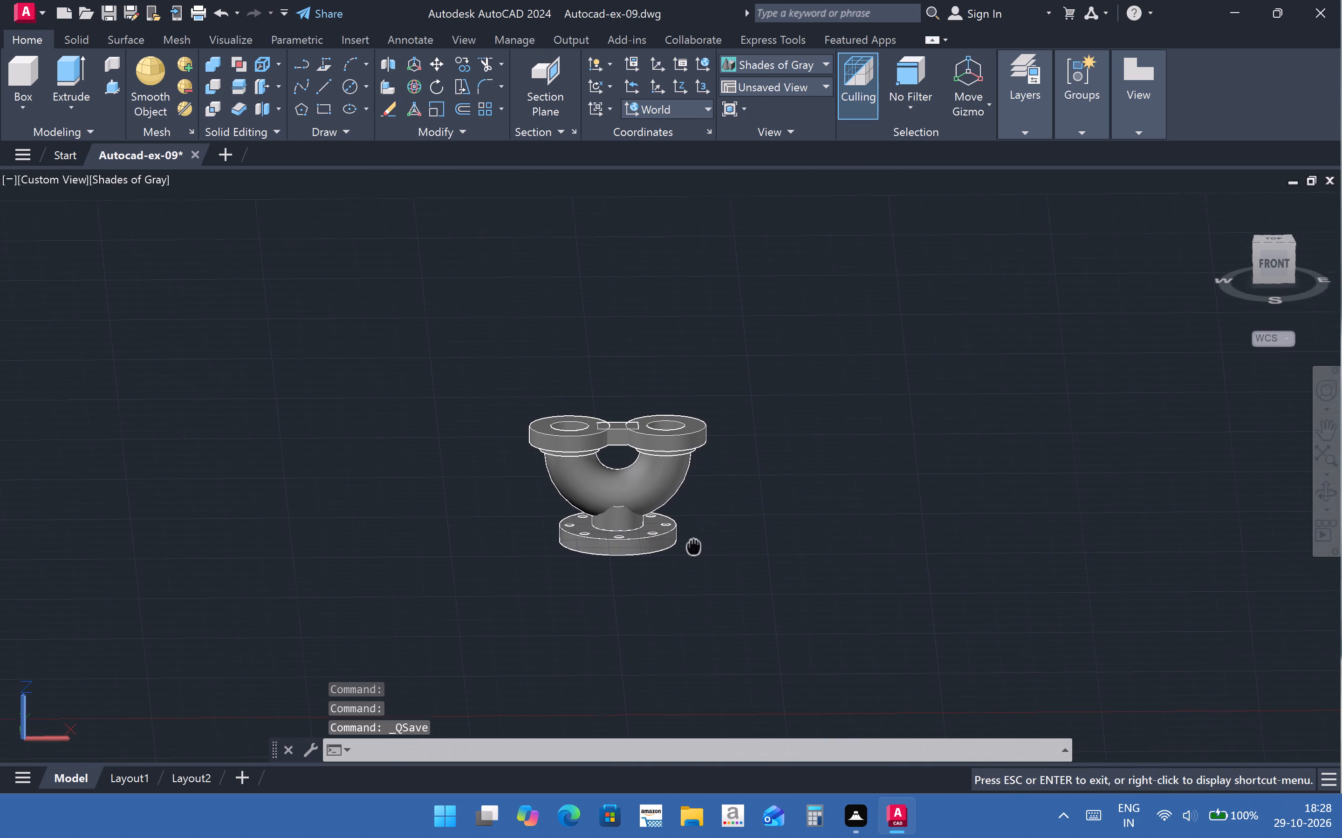
middle_drag(694, 543, 694, 543)
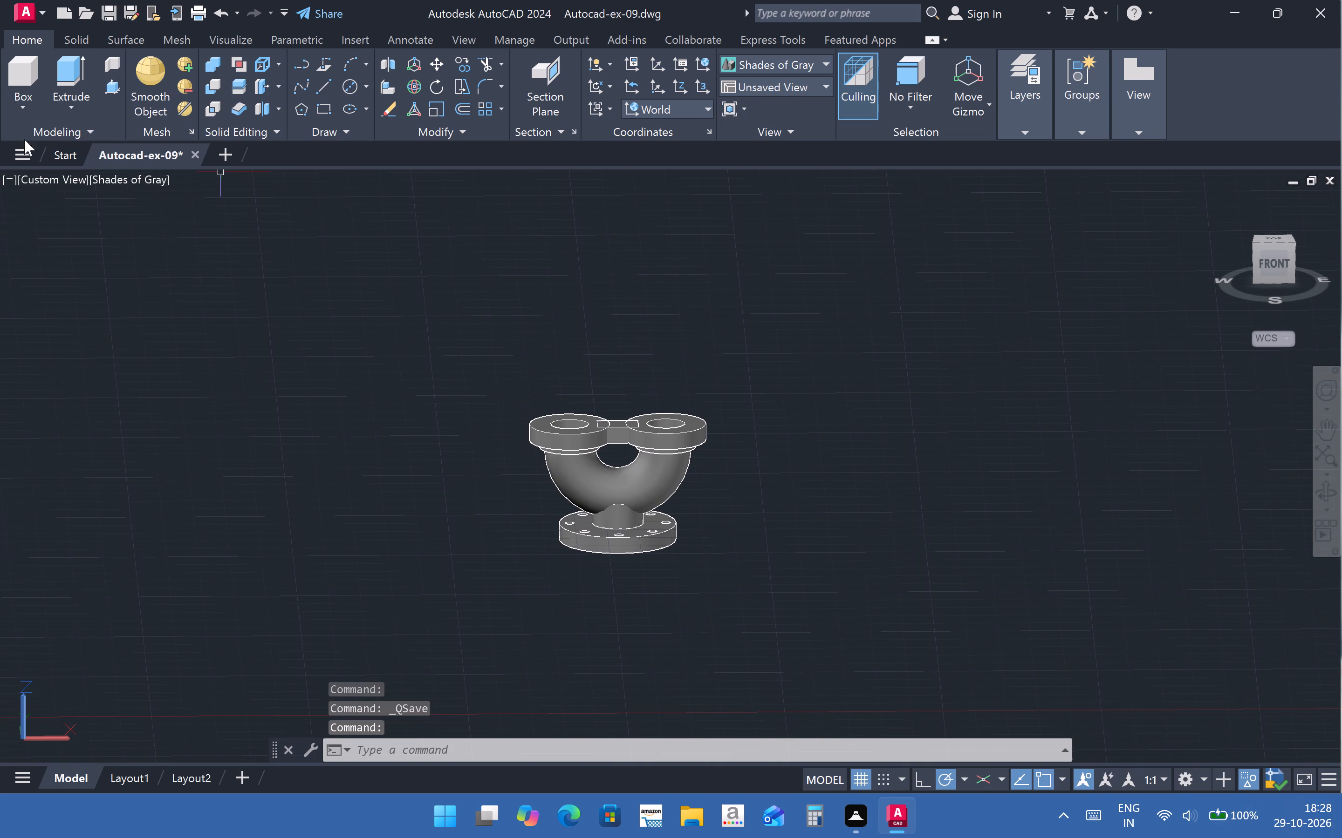
click(31, 179)
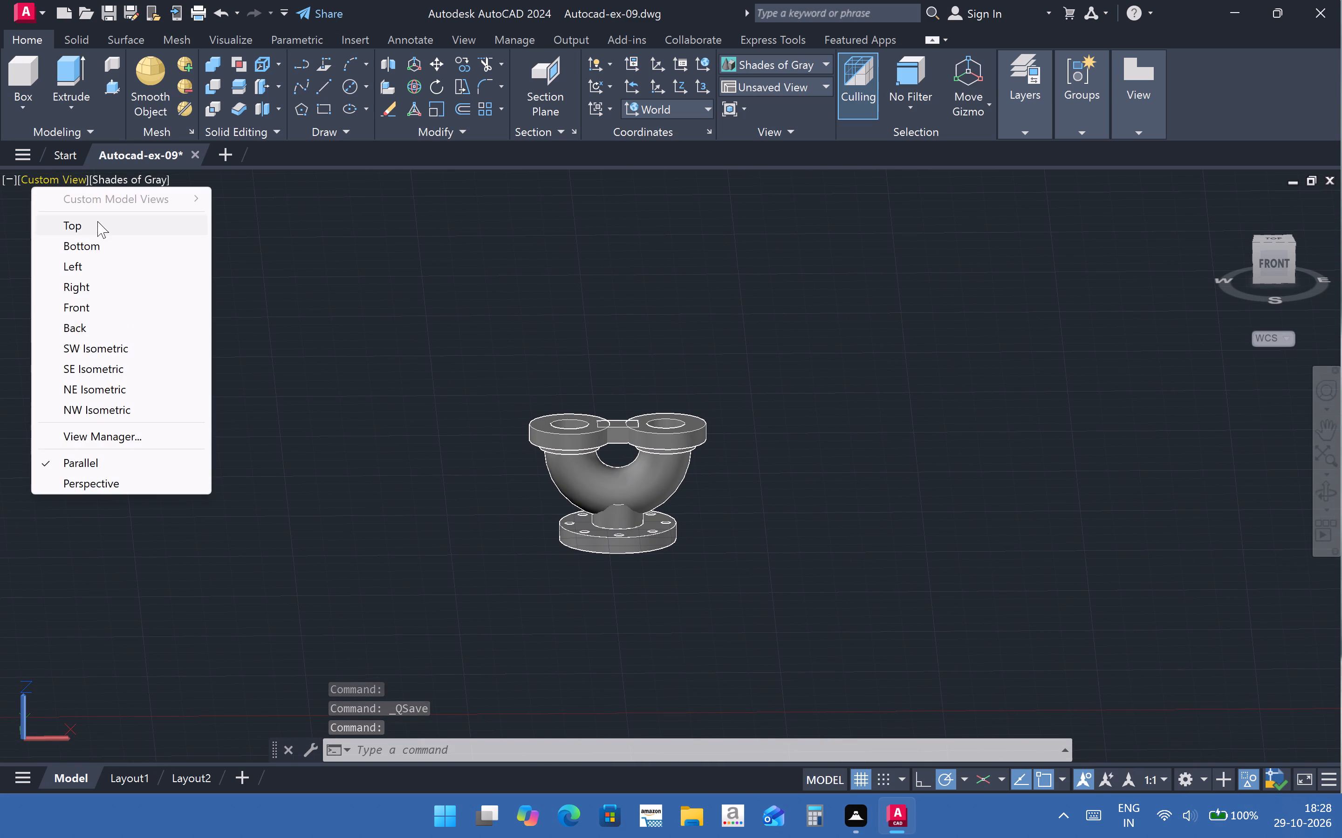
click(97, 221)
click(34, 182)
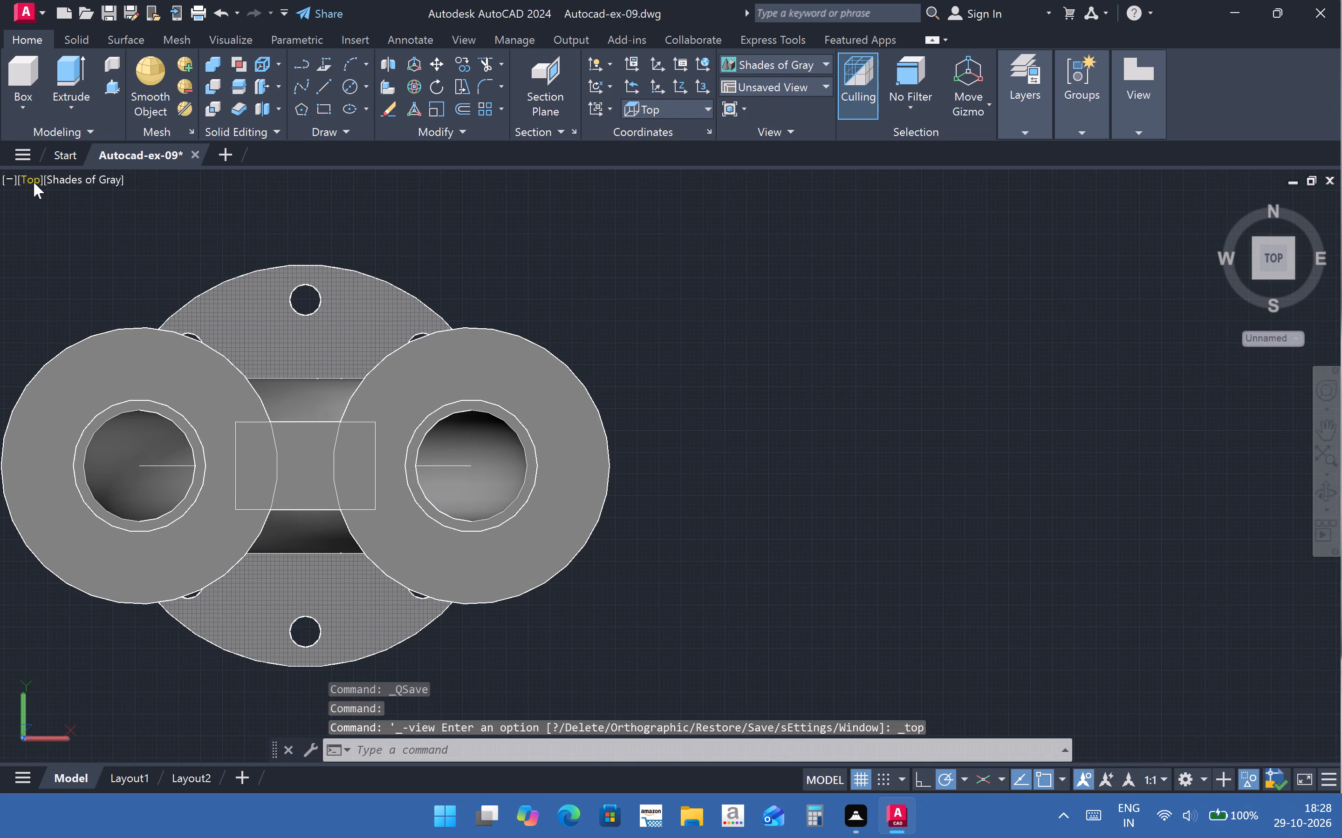
click(108, 354)
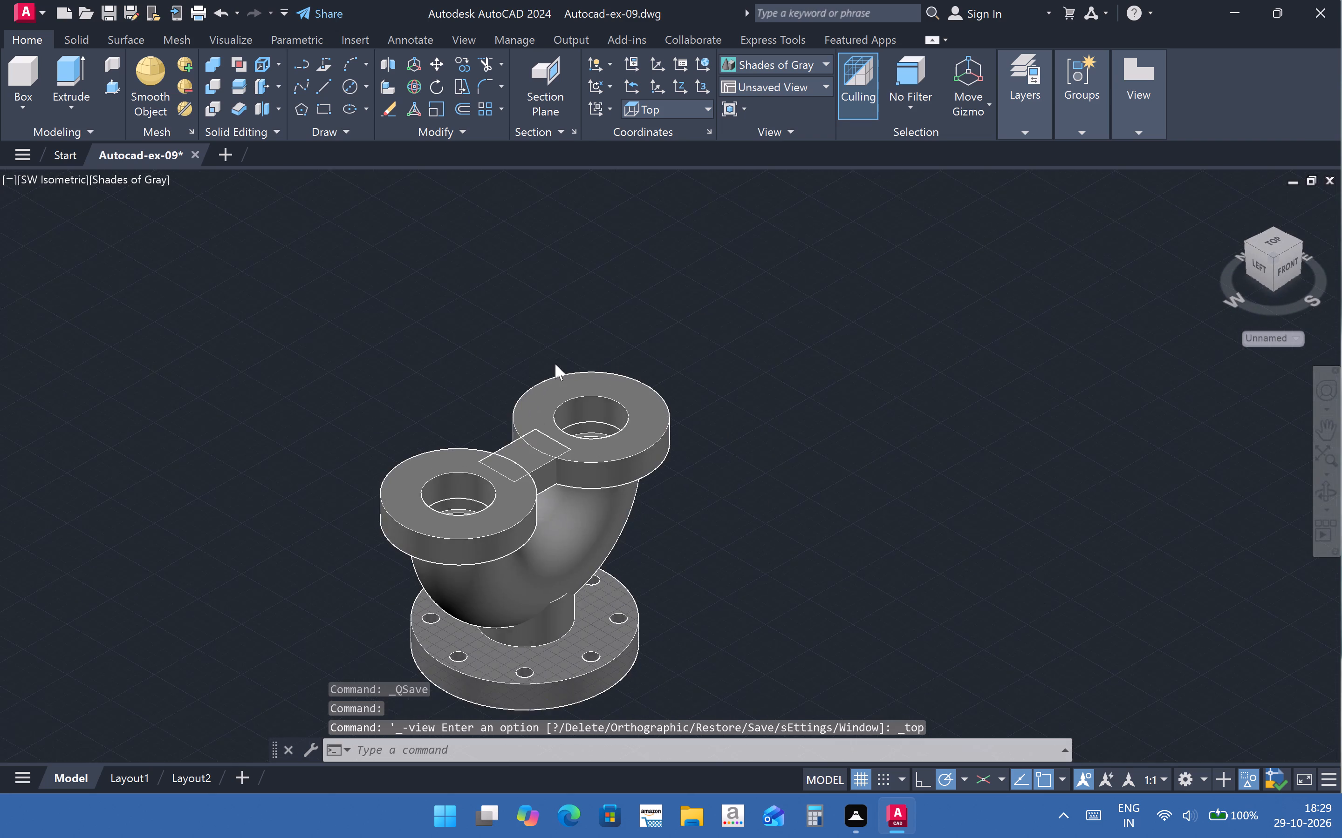
scroll(751, 529, up, 1)
scroll(704, 543, down, 2)
middle_drag(623, 645, 654, 560)
scroll(654, 560, up, 1)
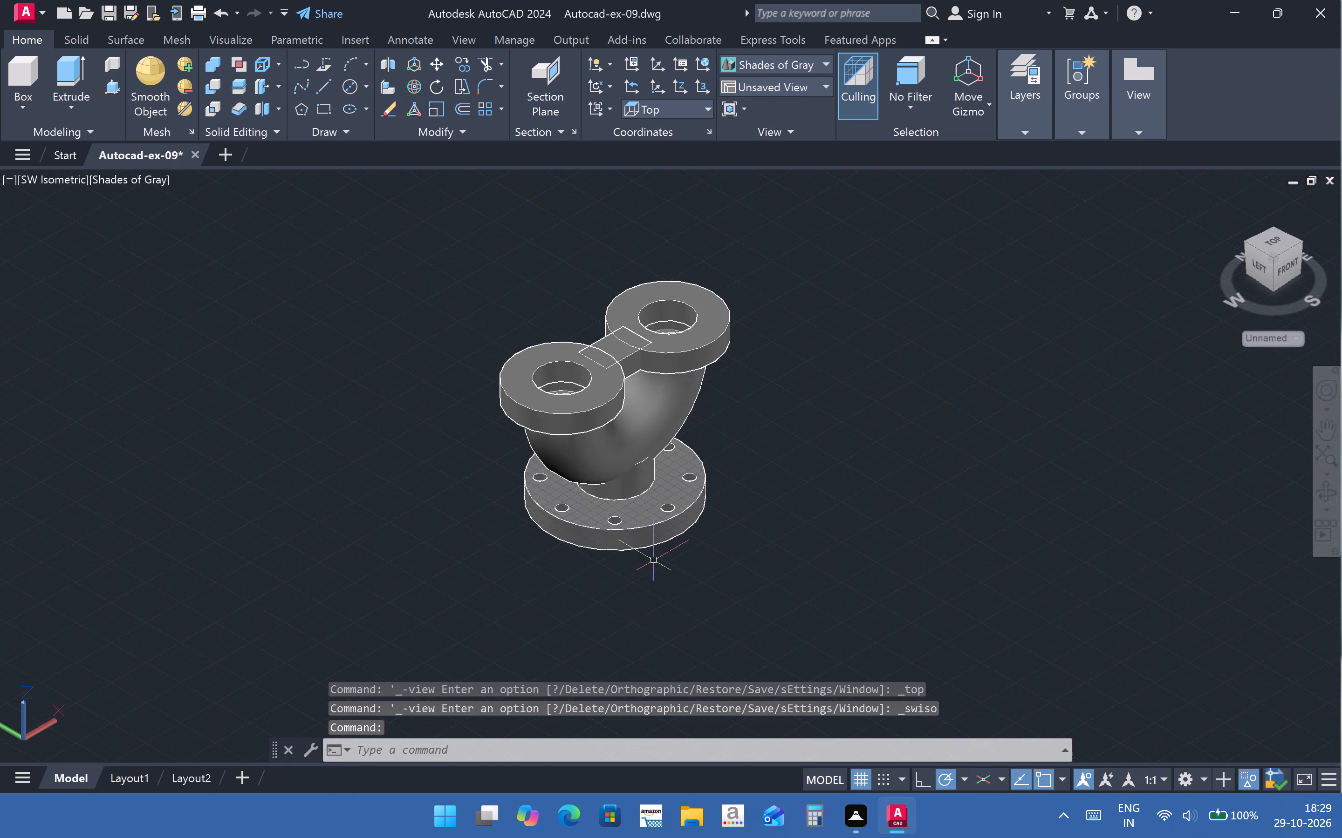
scroll(650, 563, up, 1)
middle_drag(650, 564, 654, 649)
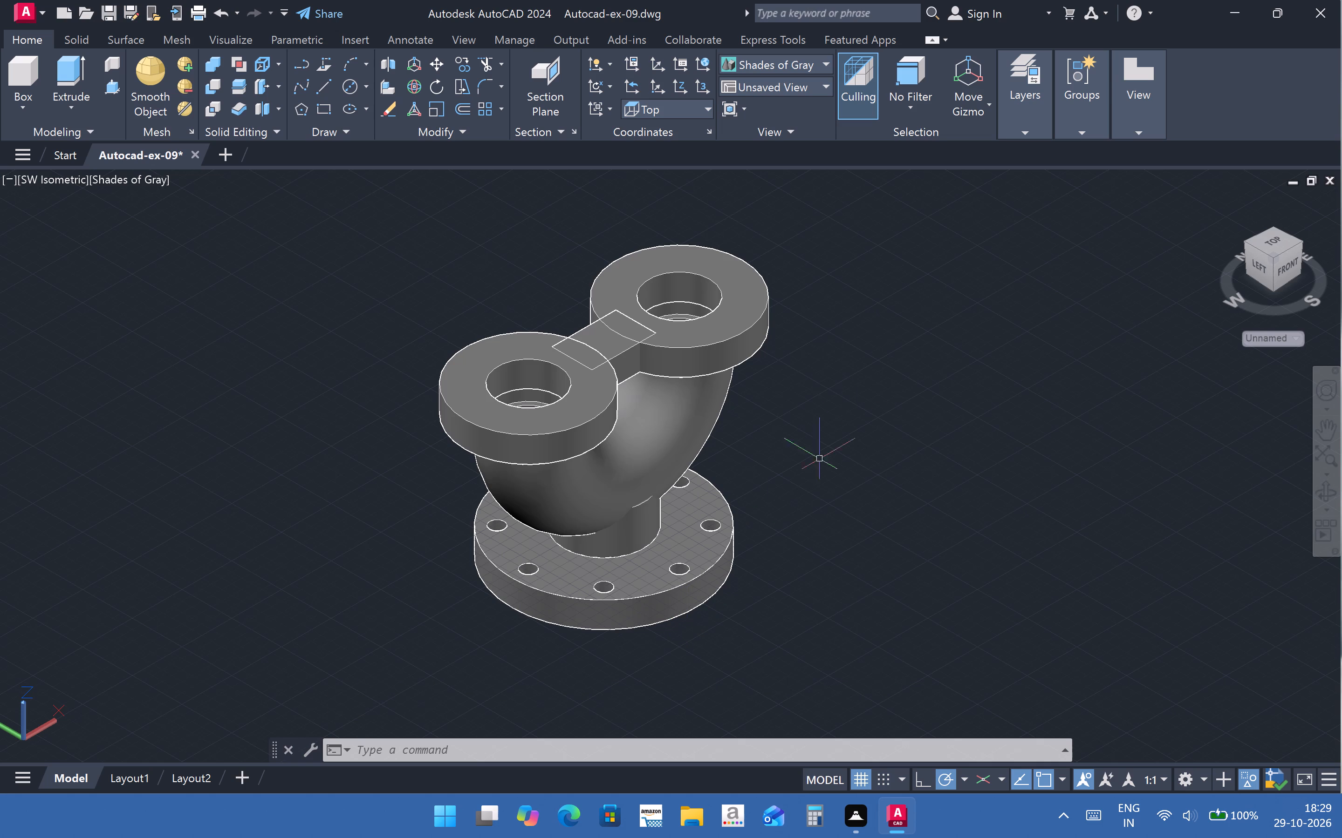
Close the Autocad-ex-09 drawing and save its changes.
click(1131, 122)
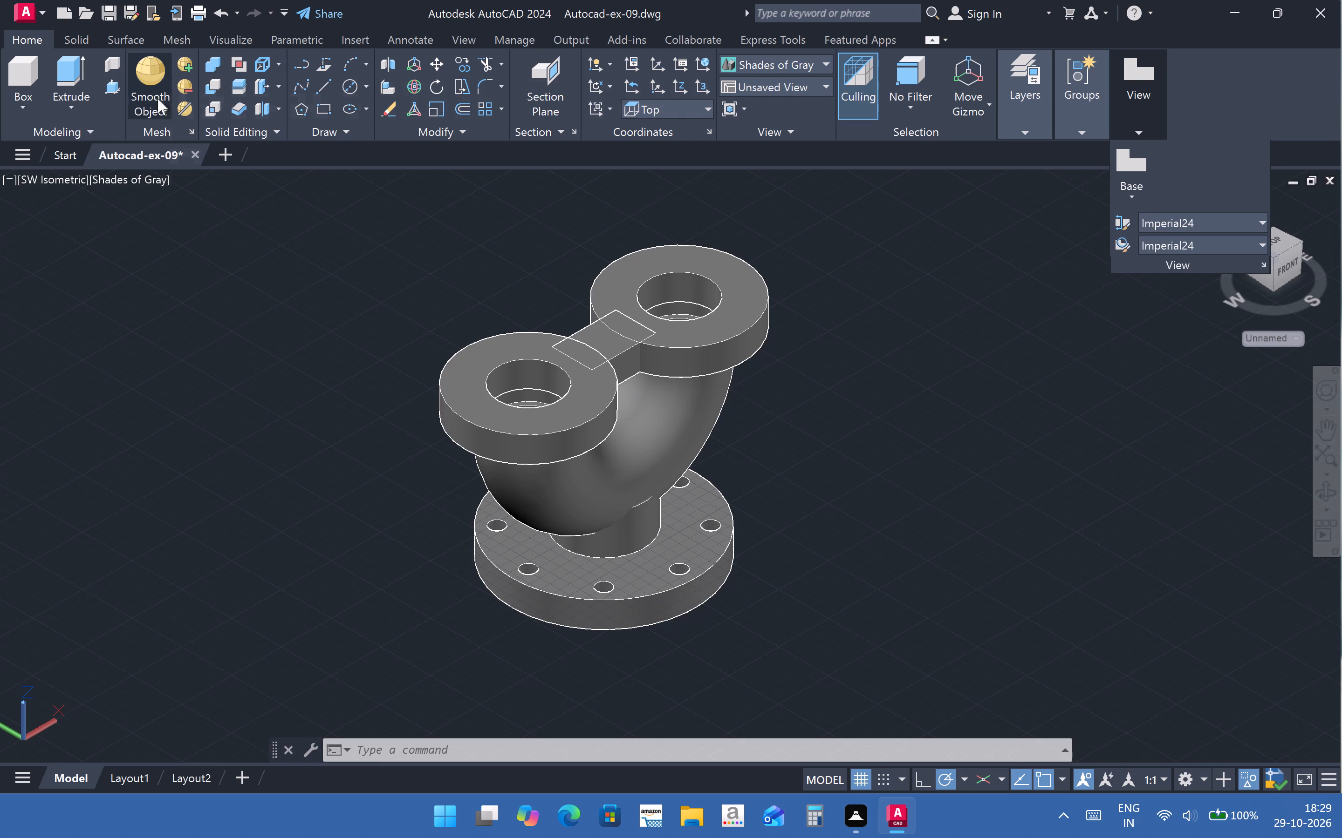
click(191, 159)
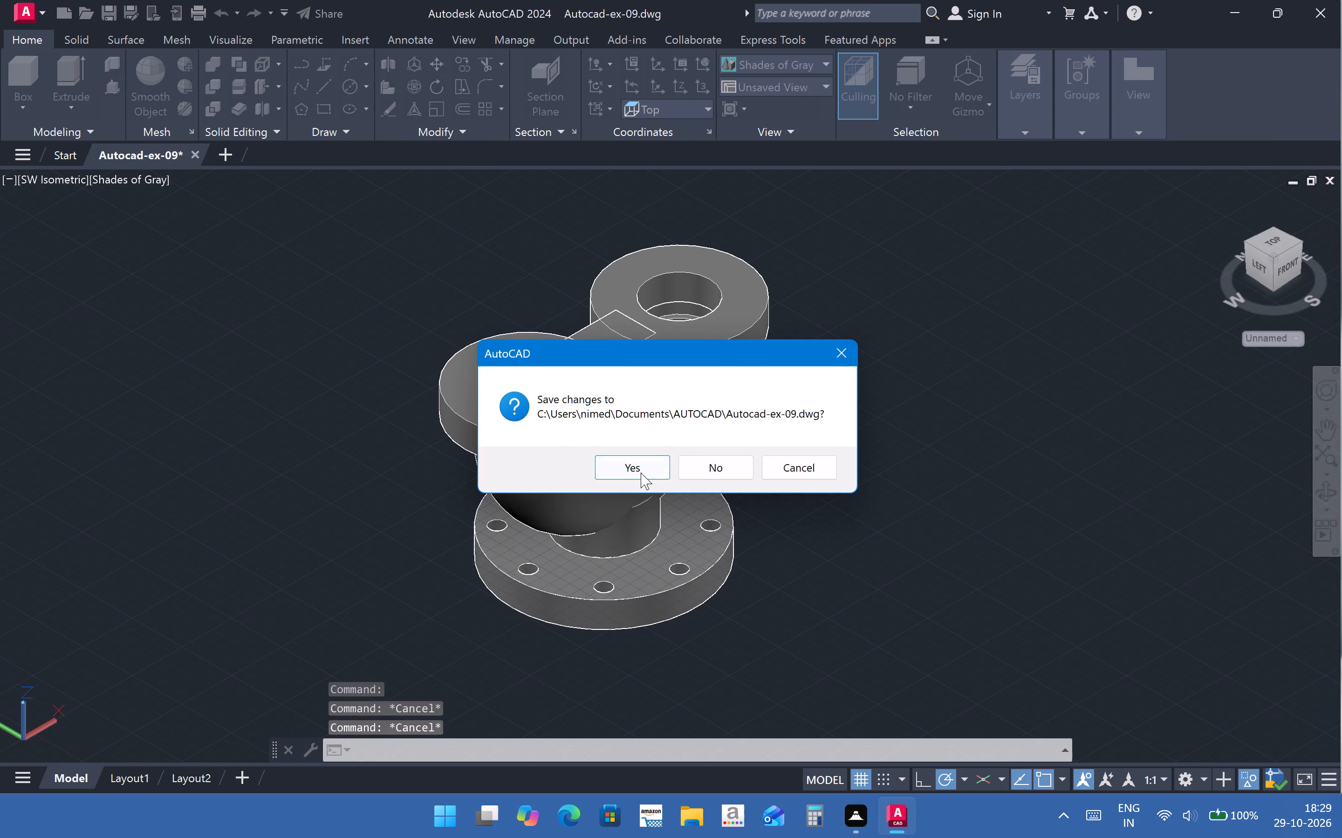
click(641, 473)
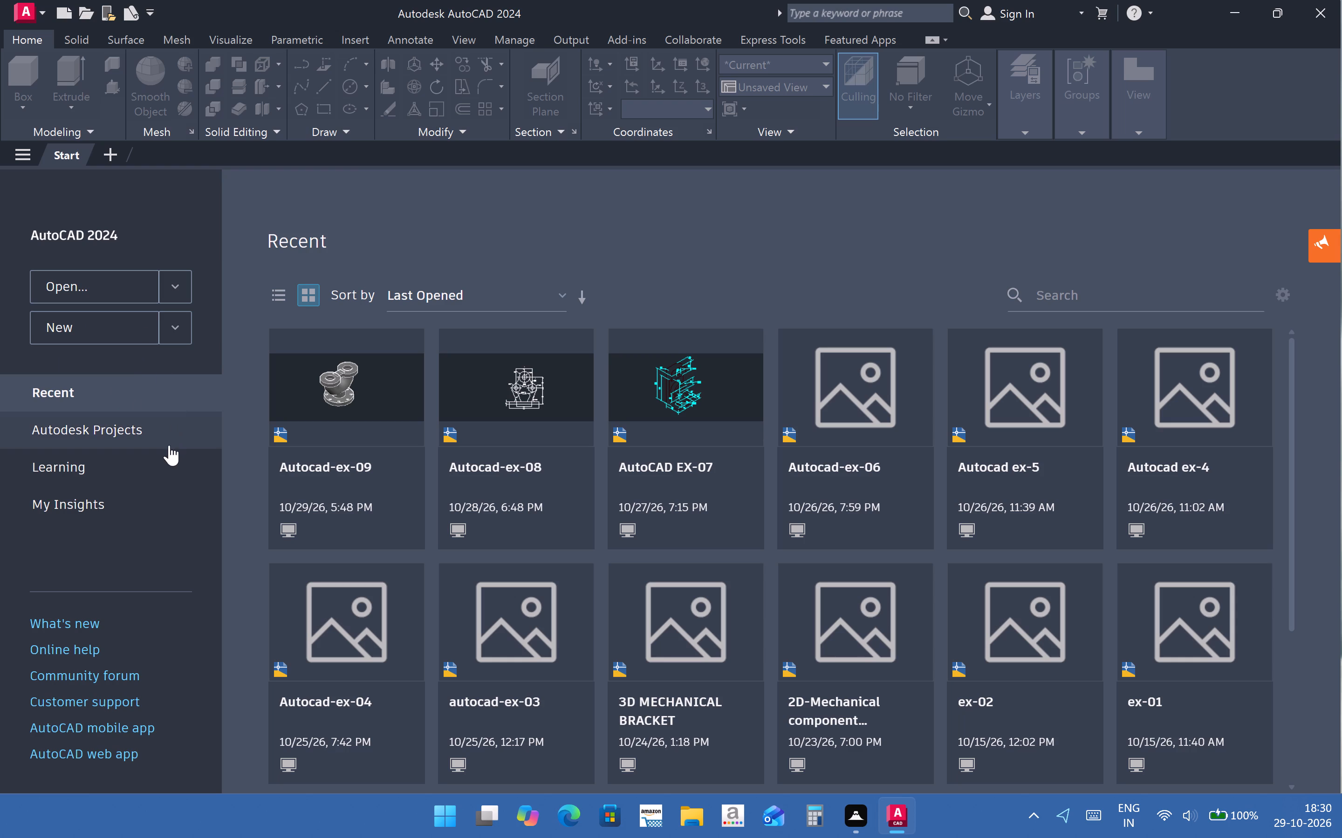
Create a new drawing from the acadiso template.
click(174, 338)
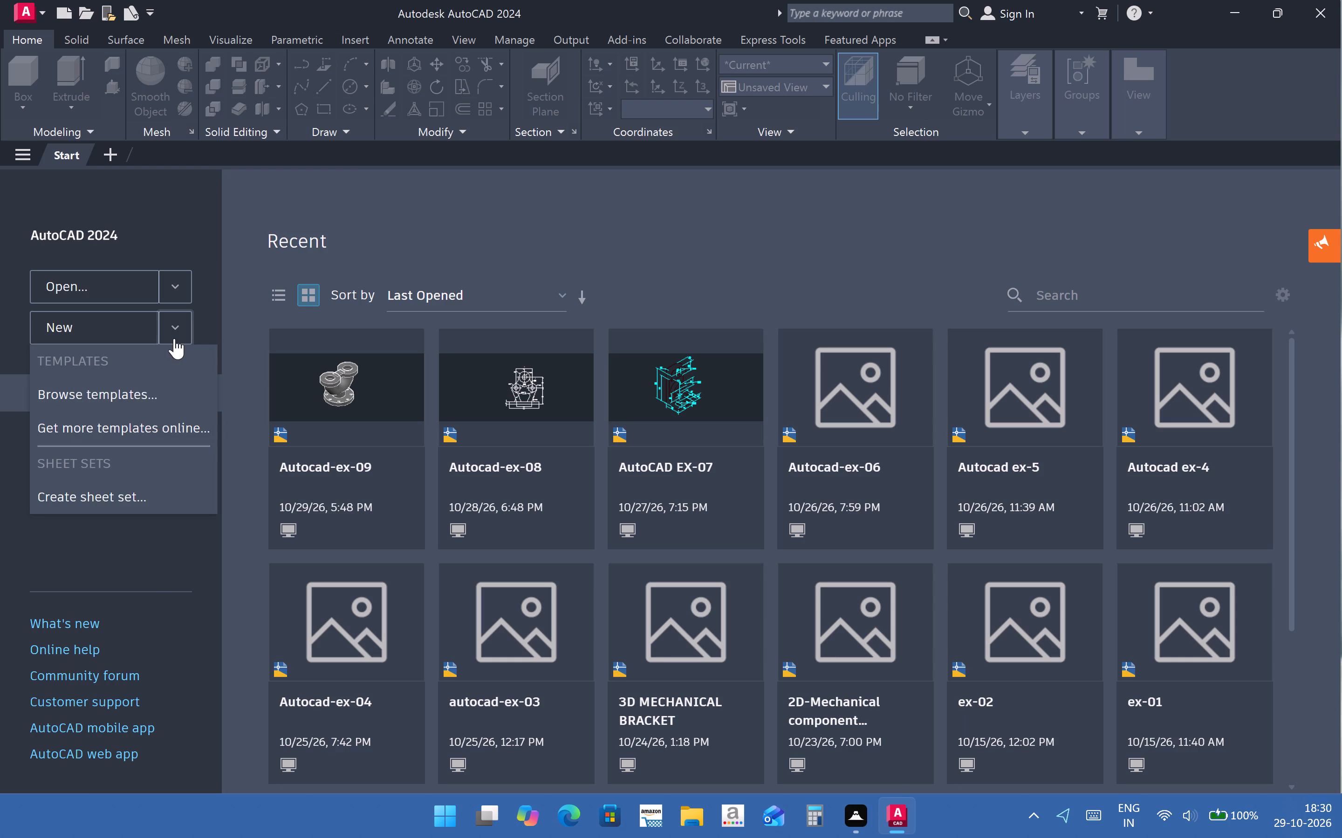
click(163, 384)
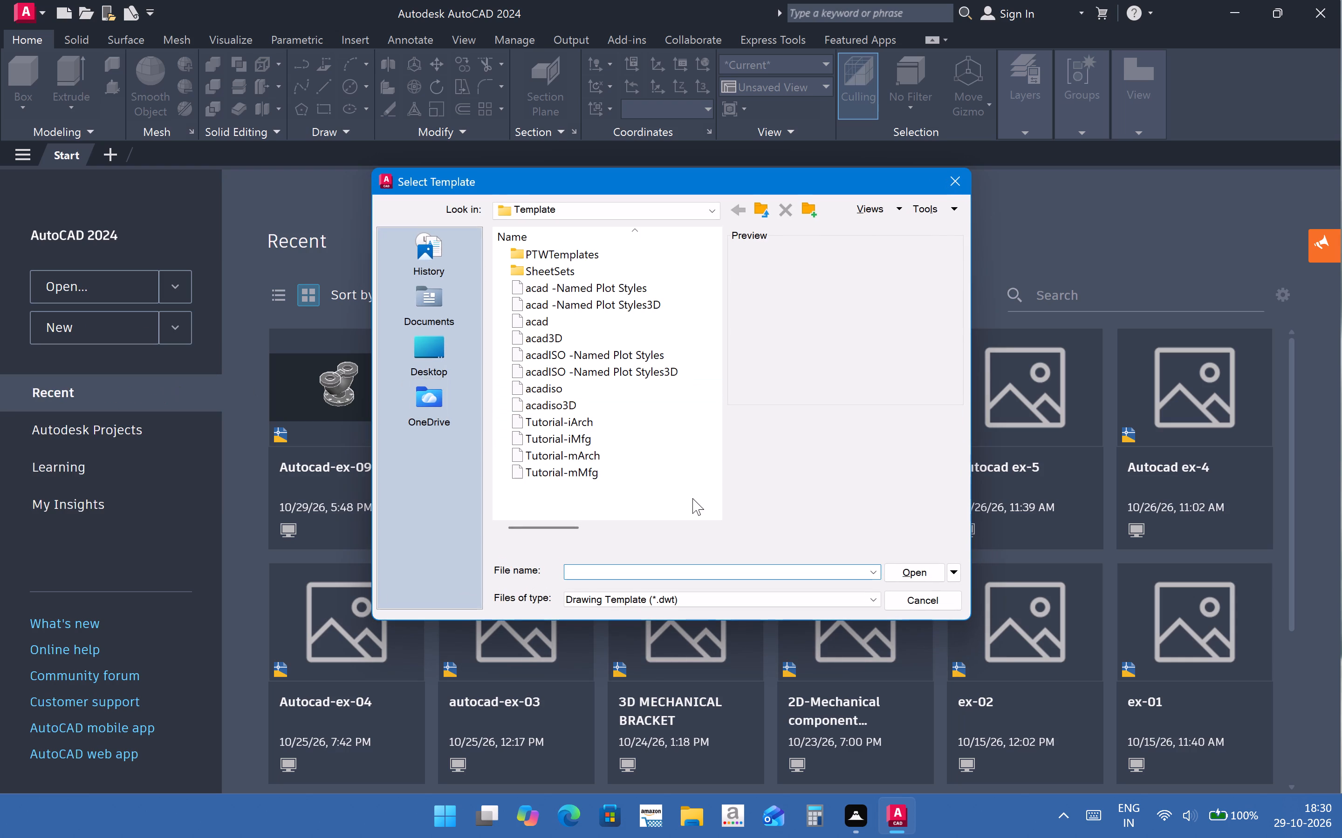
click(953, 184)
click(182, 322)
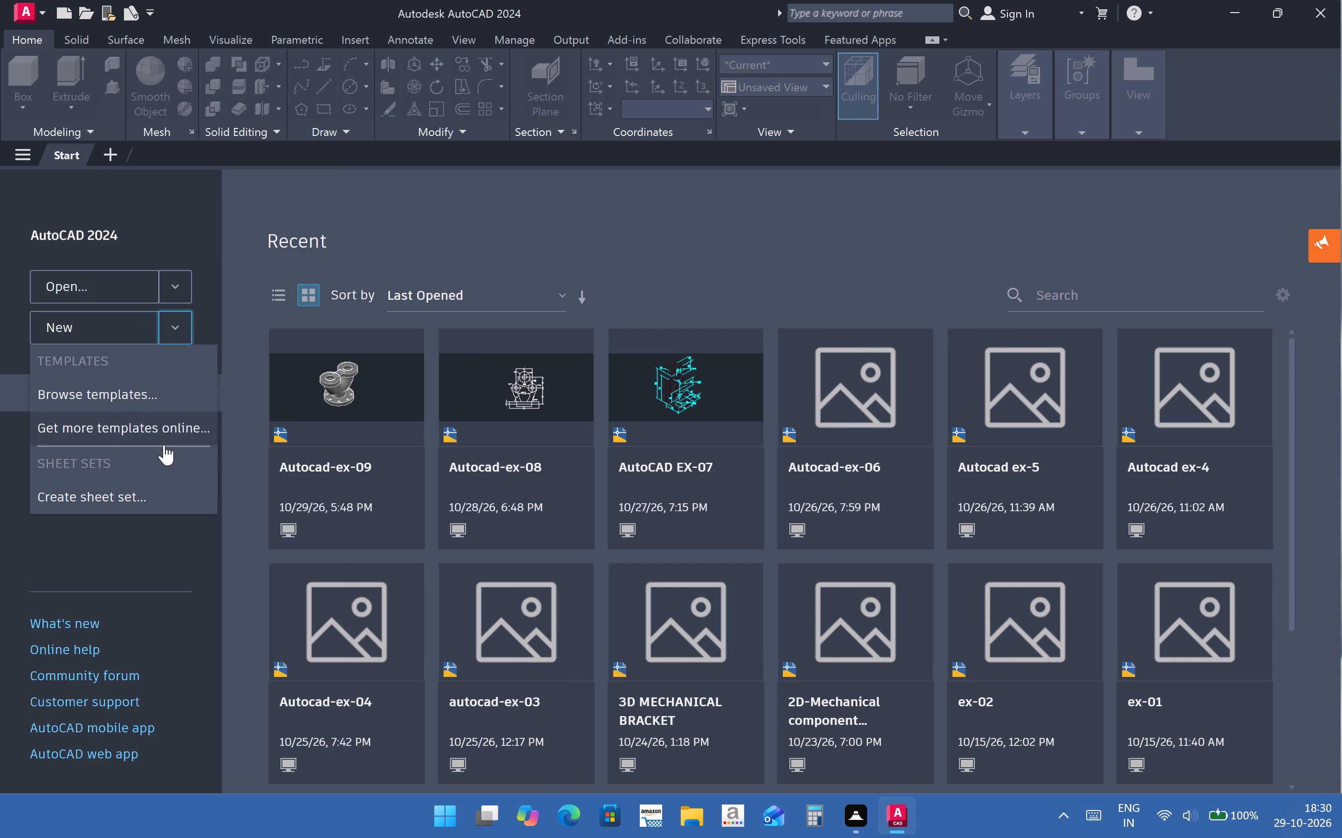
click(172, 405)
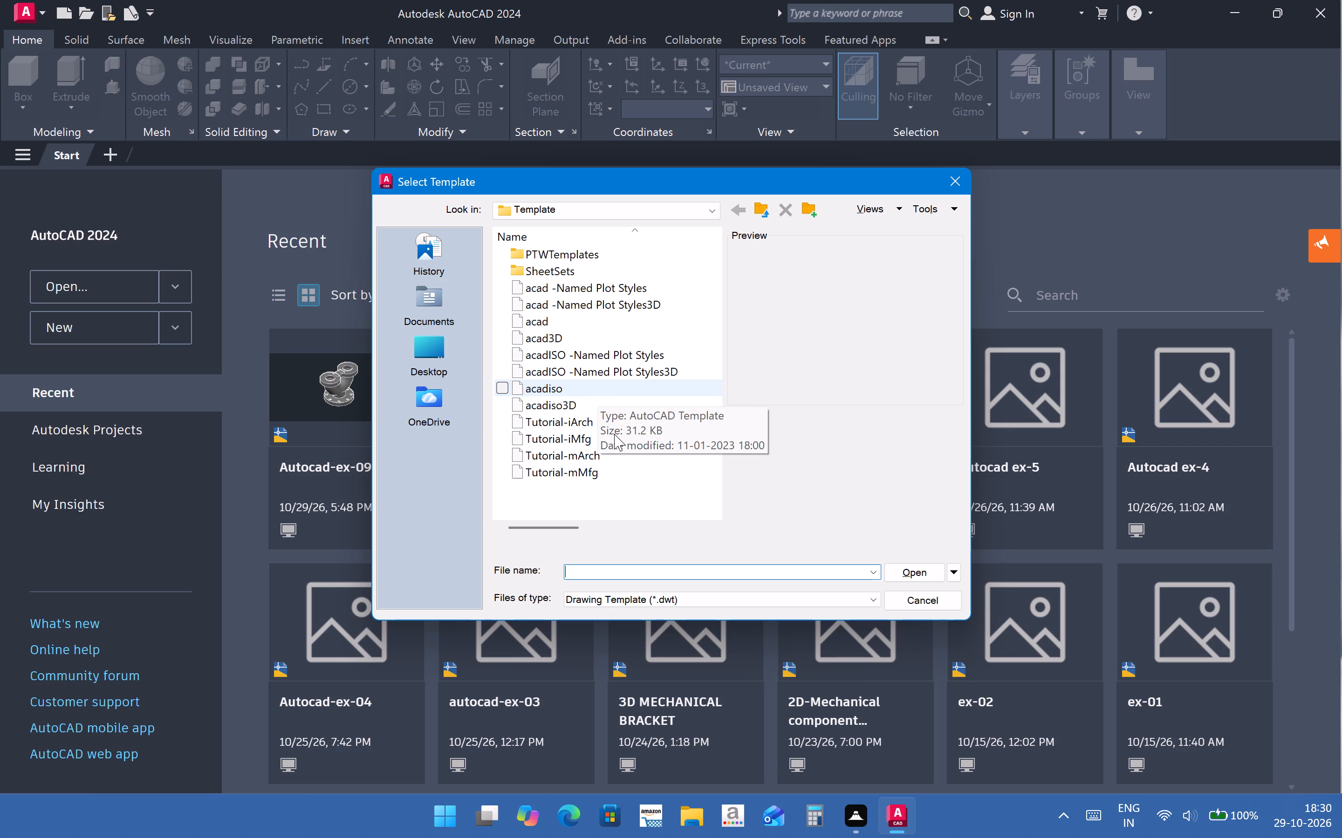
click(604, 388)
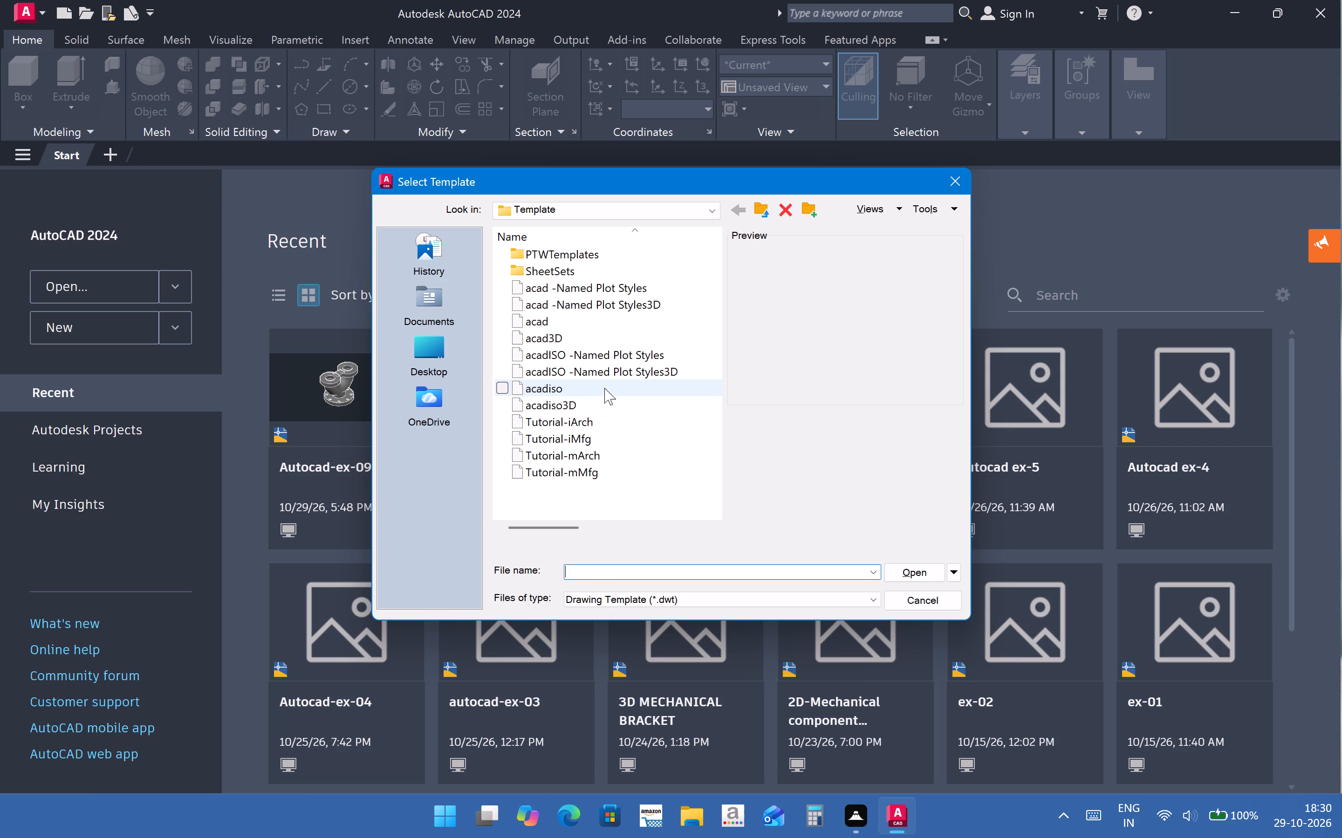
click(918, 575)
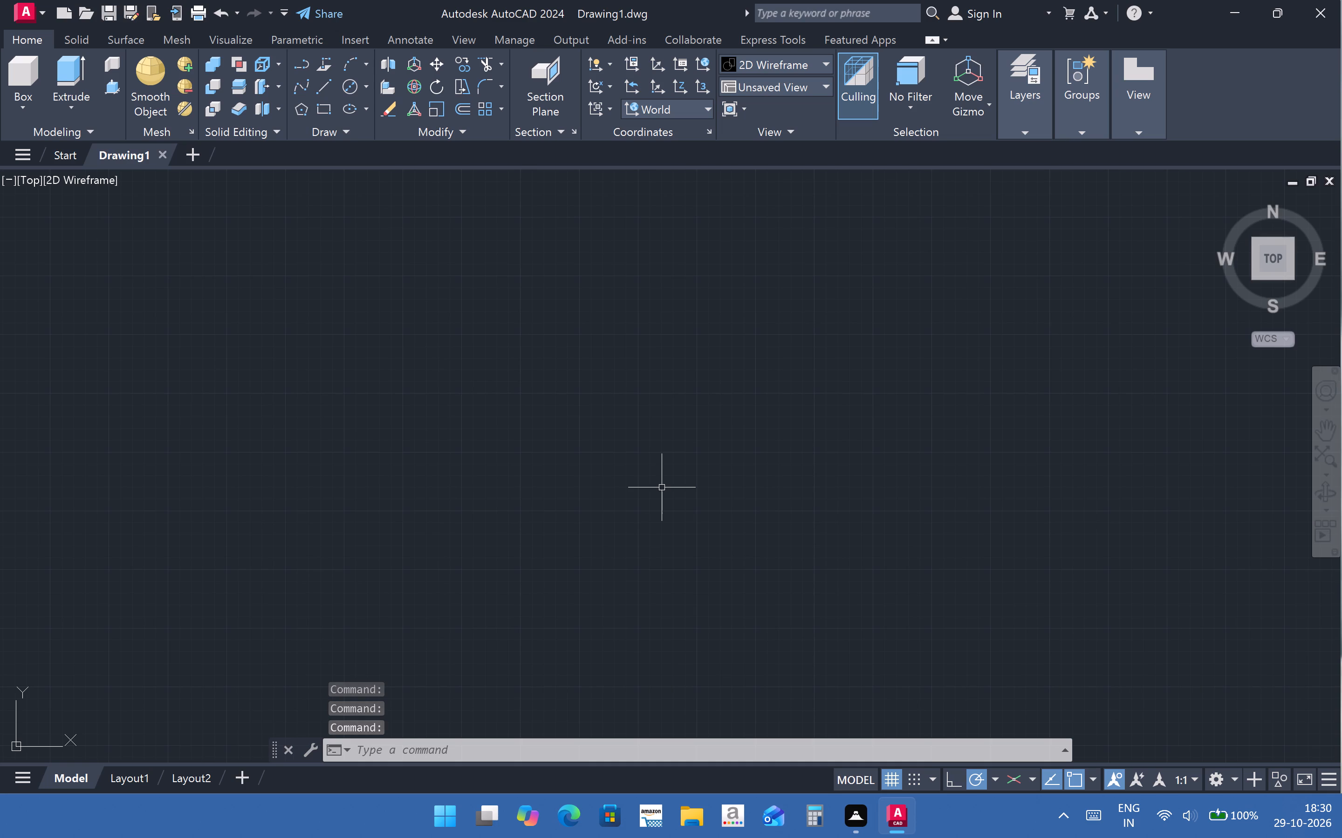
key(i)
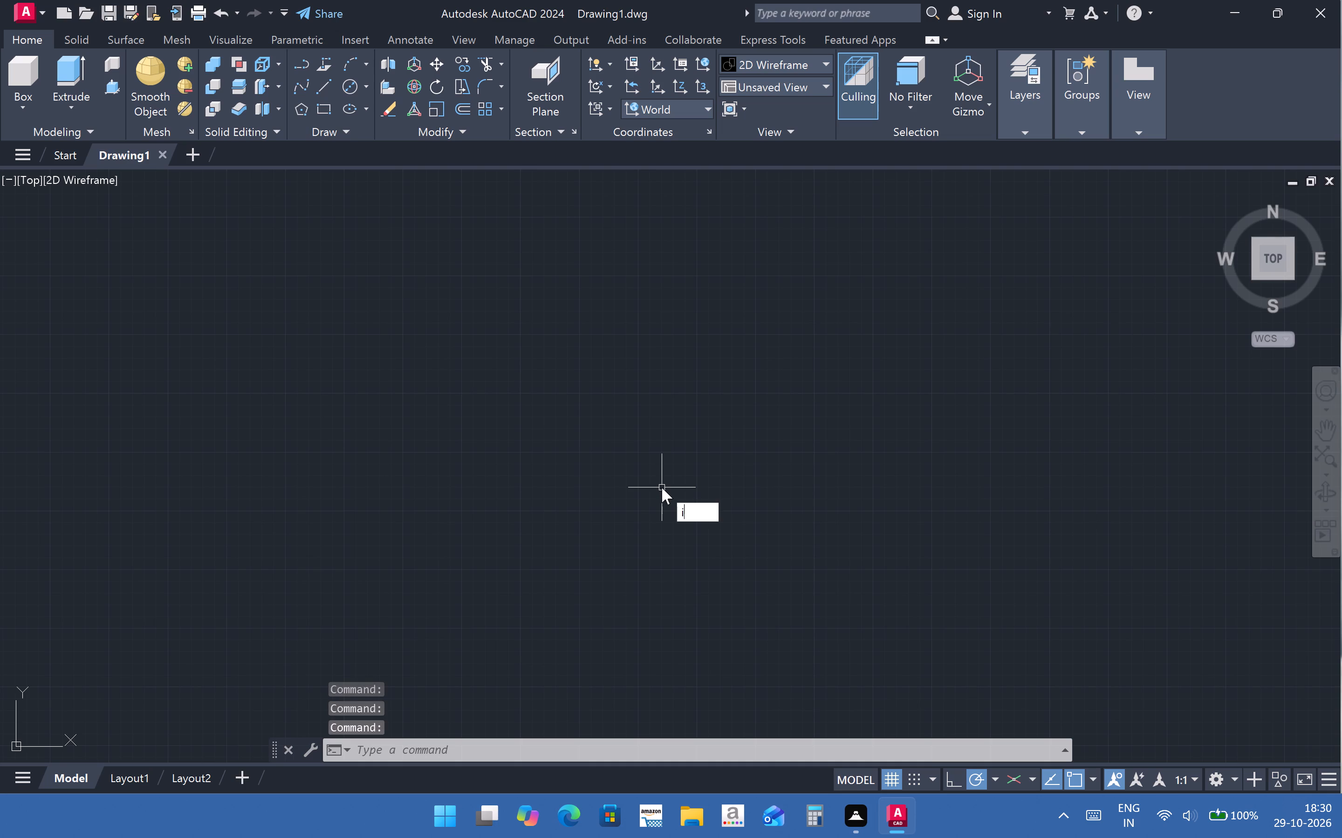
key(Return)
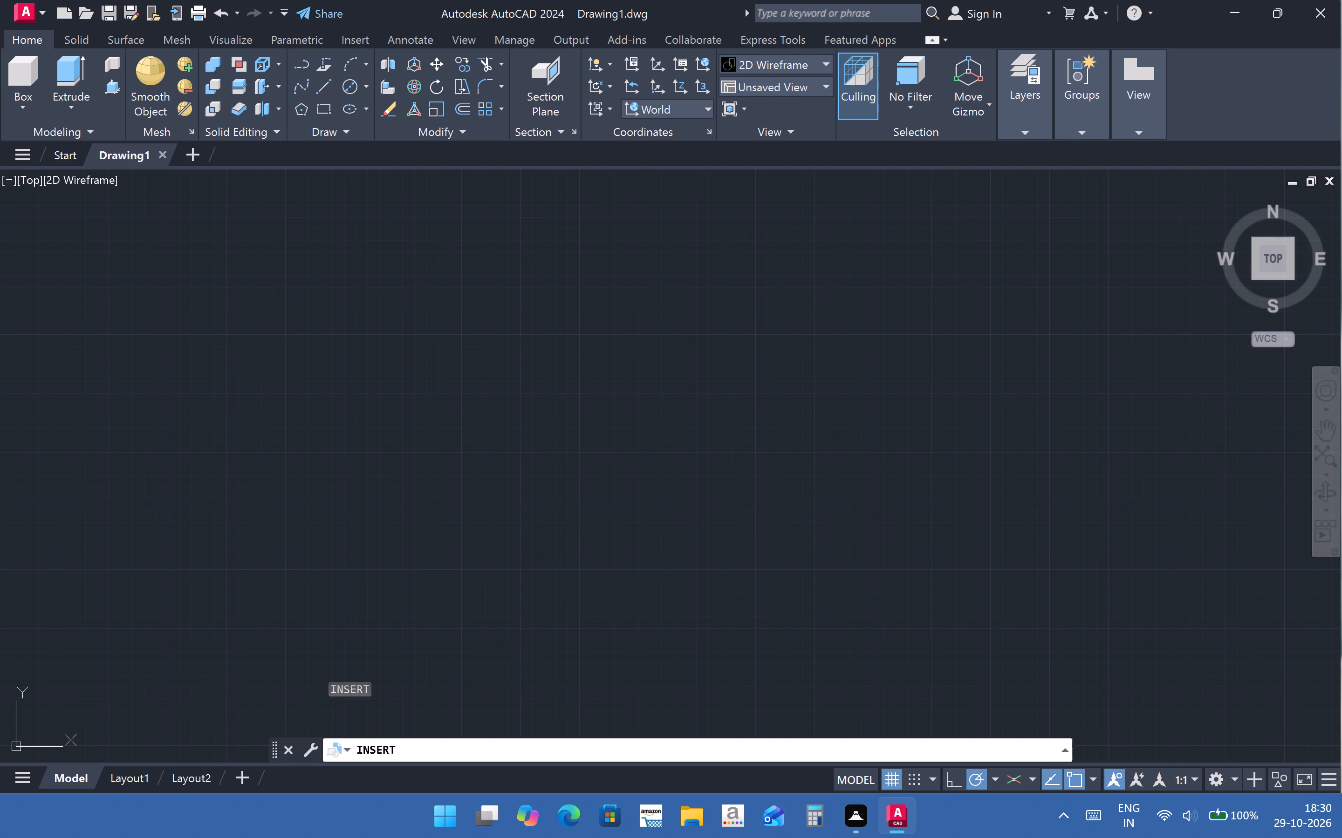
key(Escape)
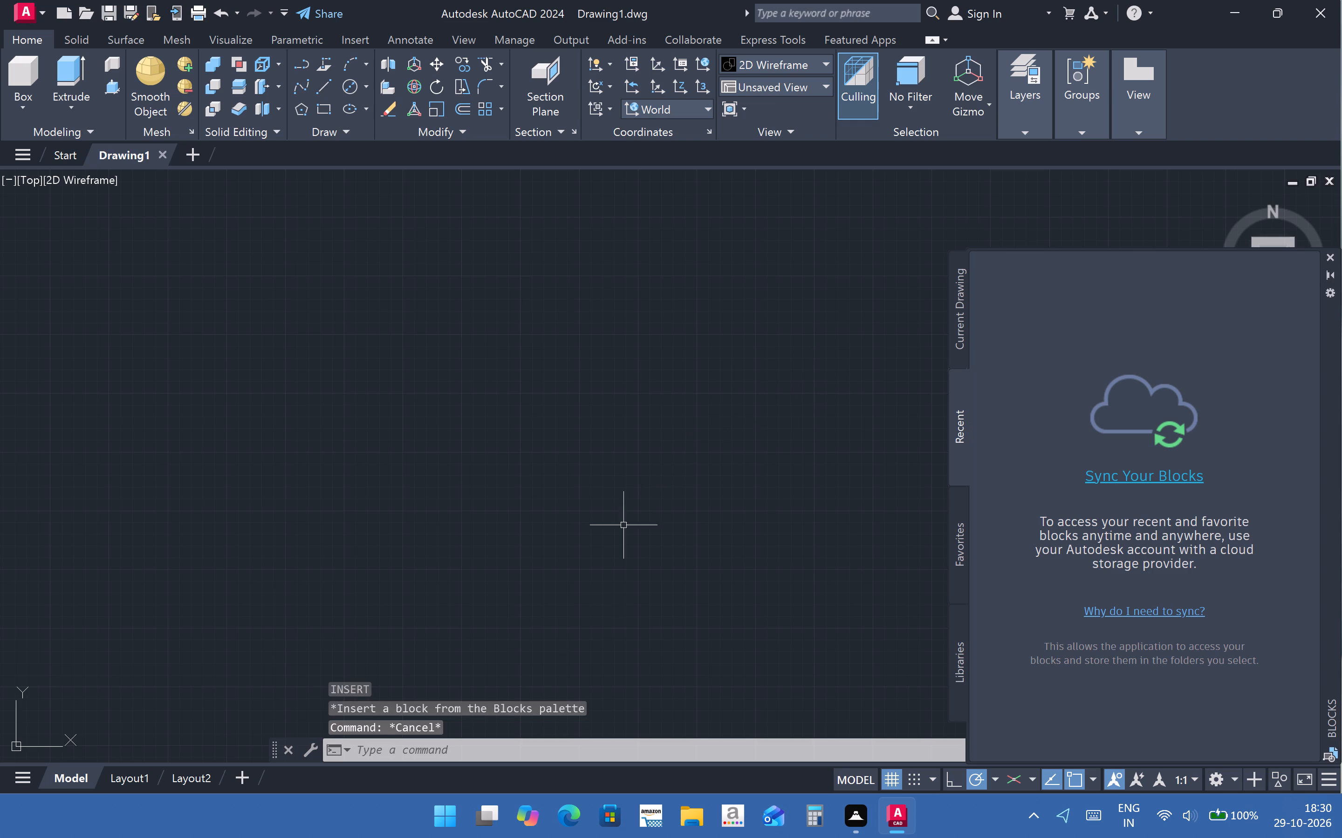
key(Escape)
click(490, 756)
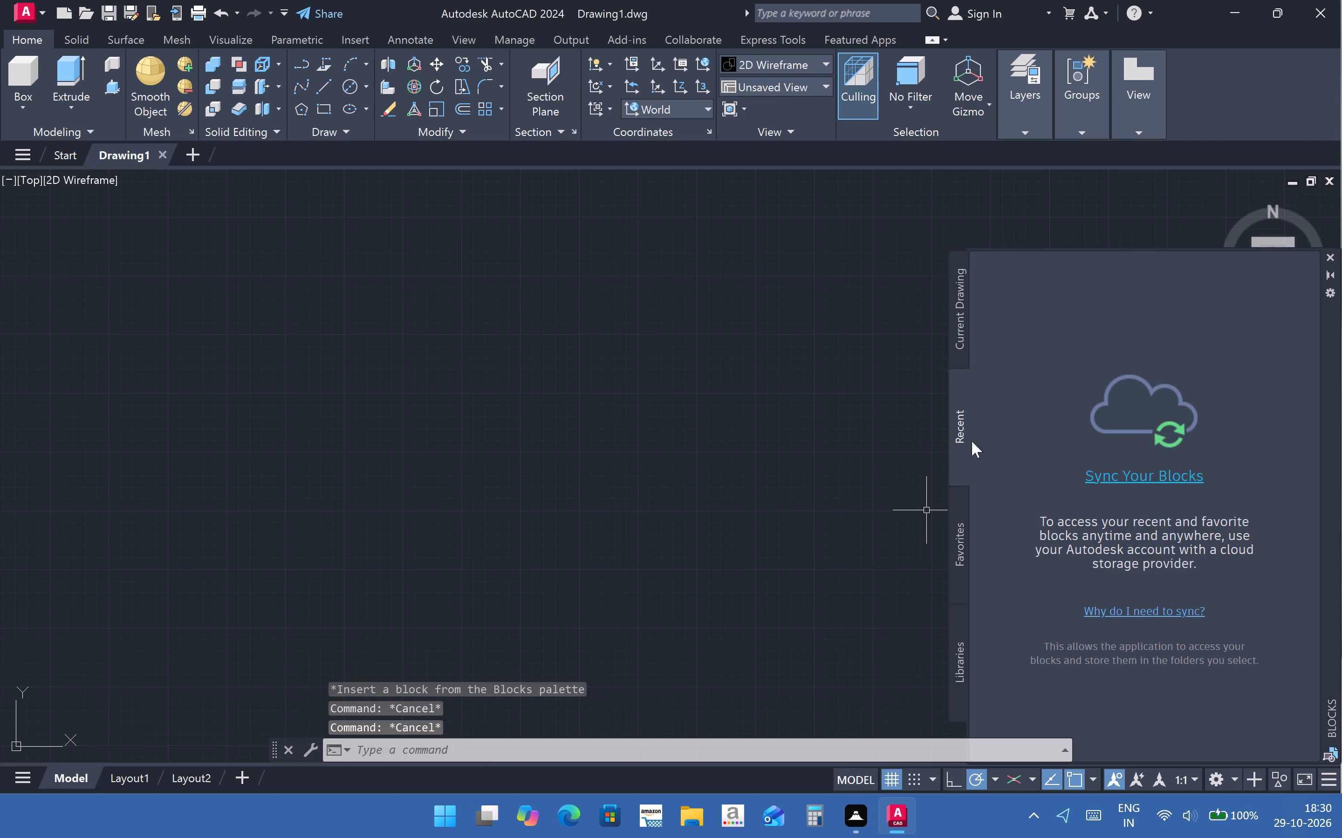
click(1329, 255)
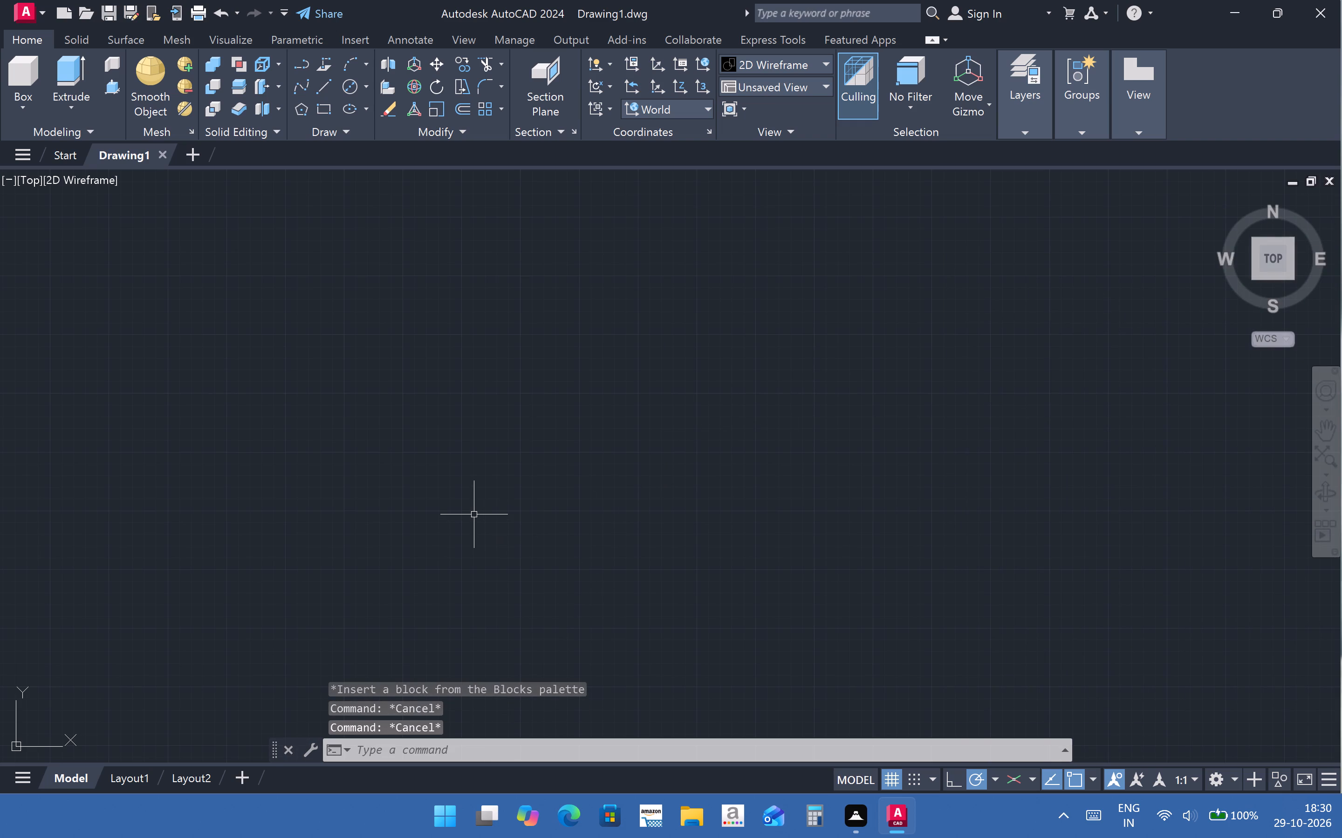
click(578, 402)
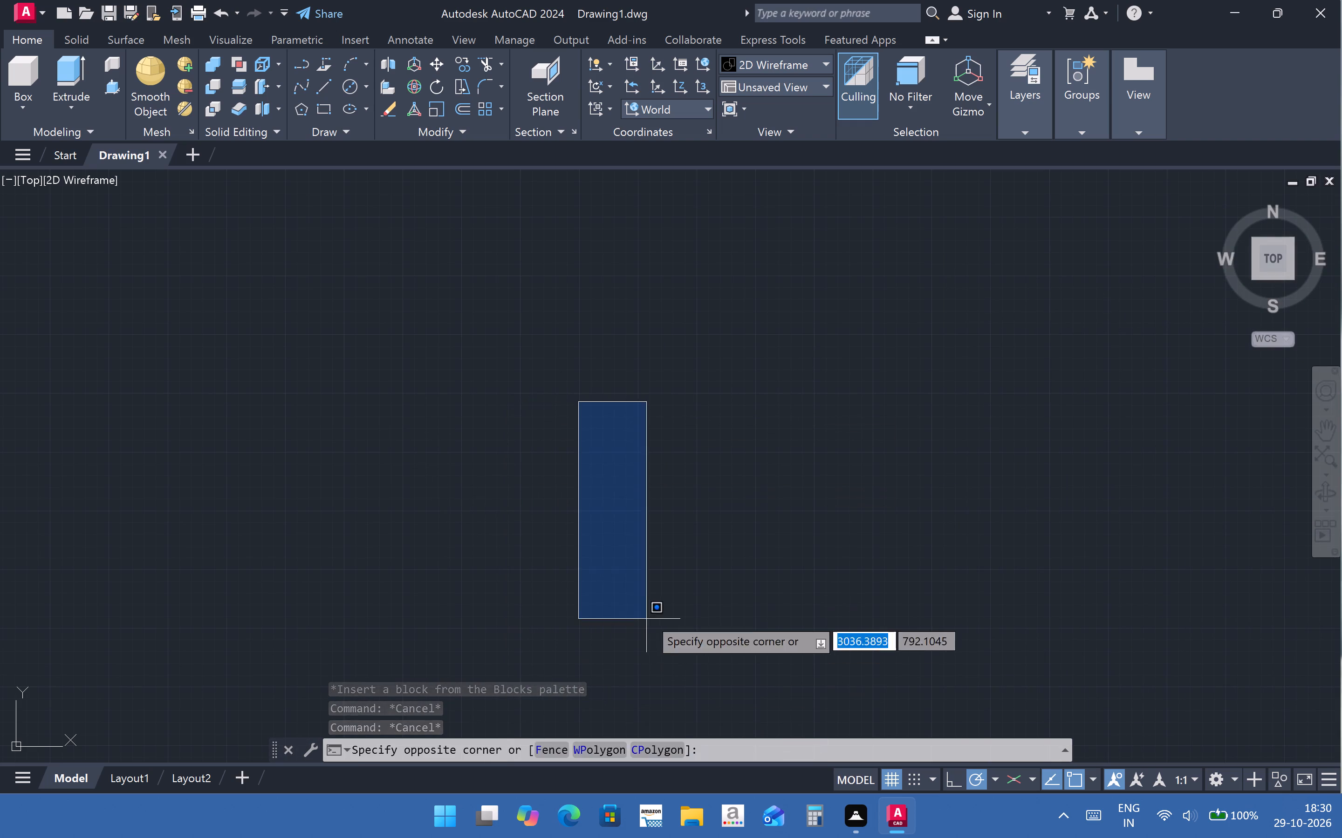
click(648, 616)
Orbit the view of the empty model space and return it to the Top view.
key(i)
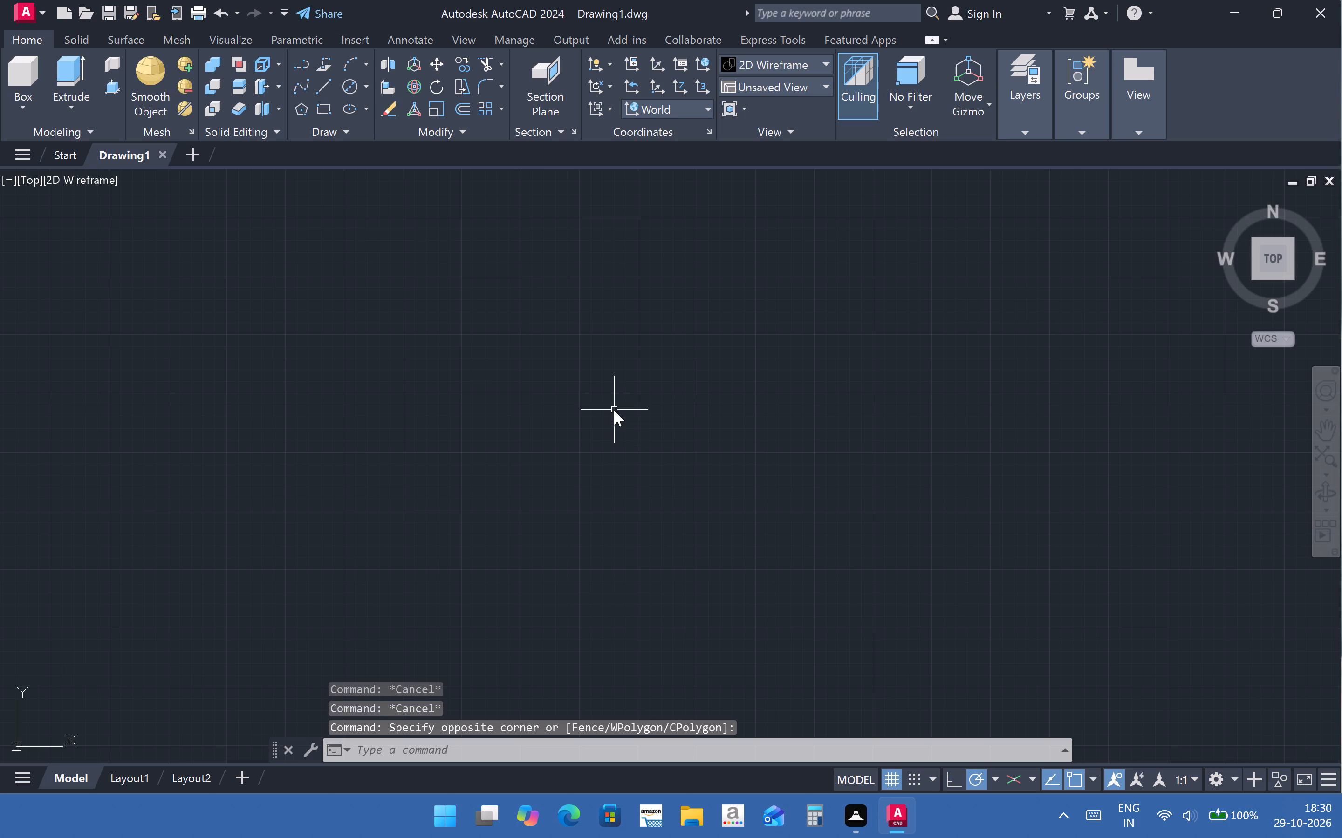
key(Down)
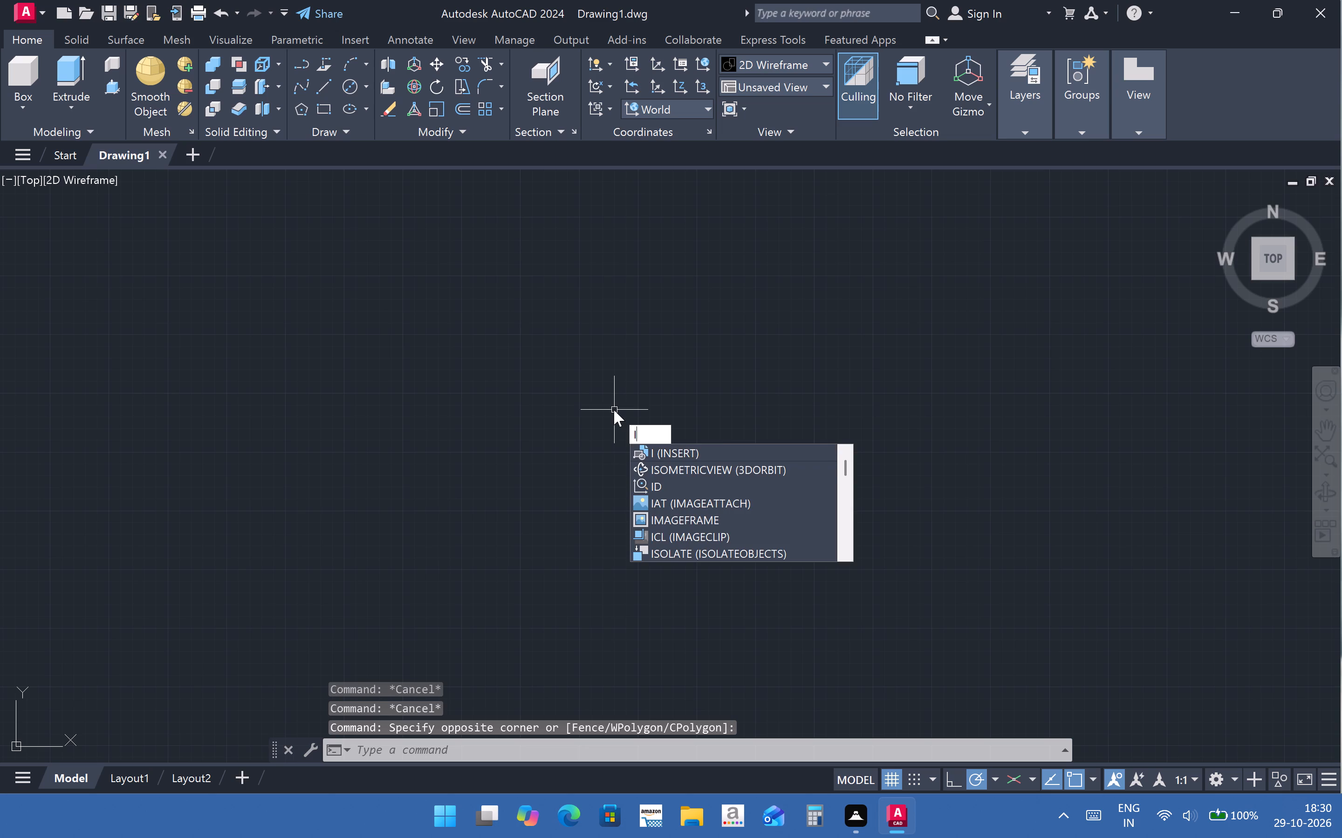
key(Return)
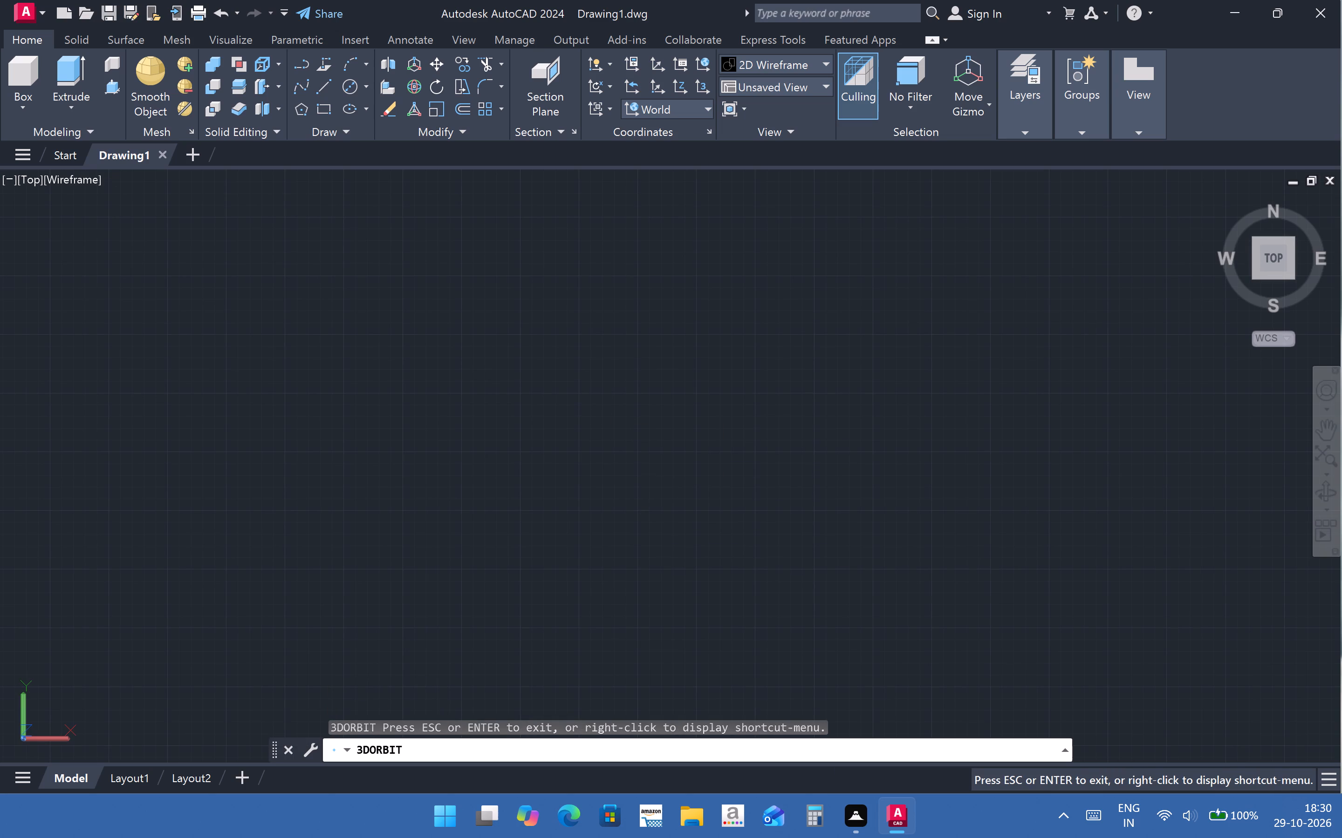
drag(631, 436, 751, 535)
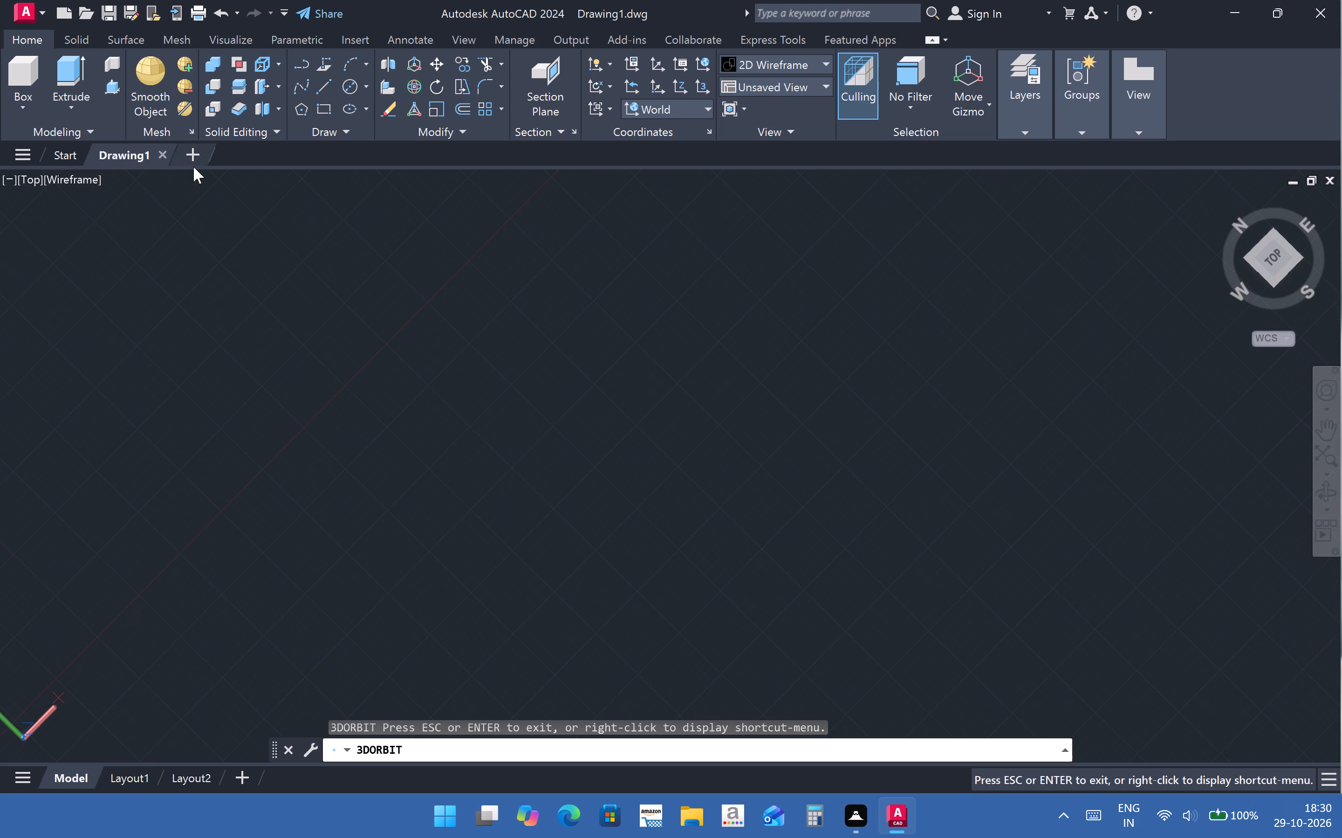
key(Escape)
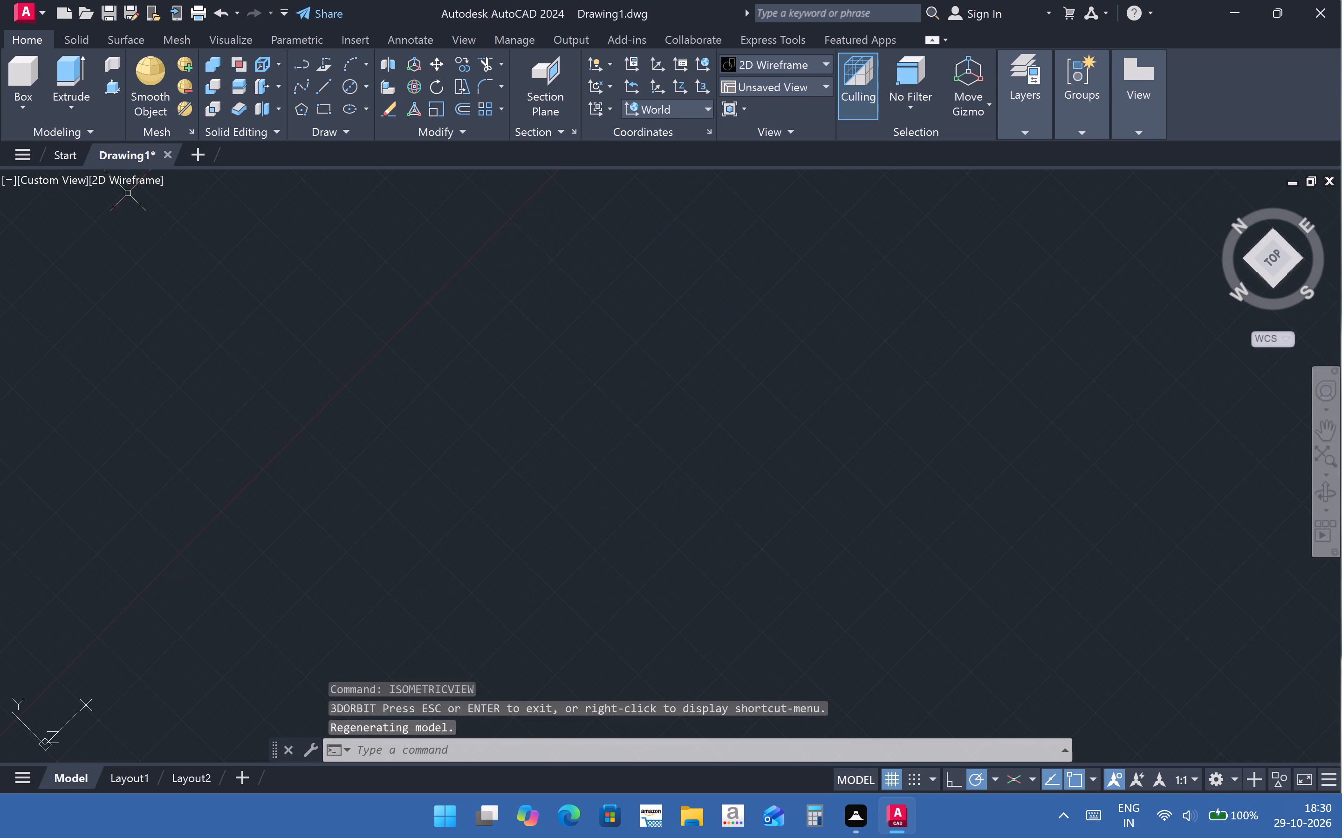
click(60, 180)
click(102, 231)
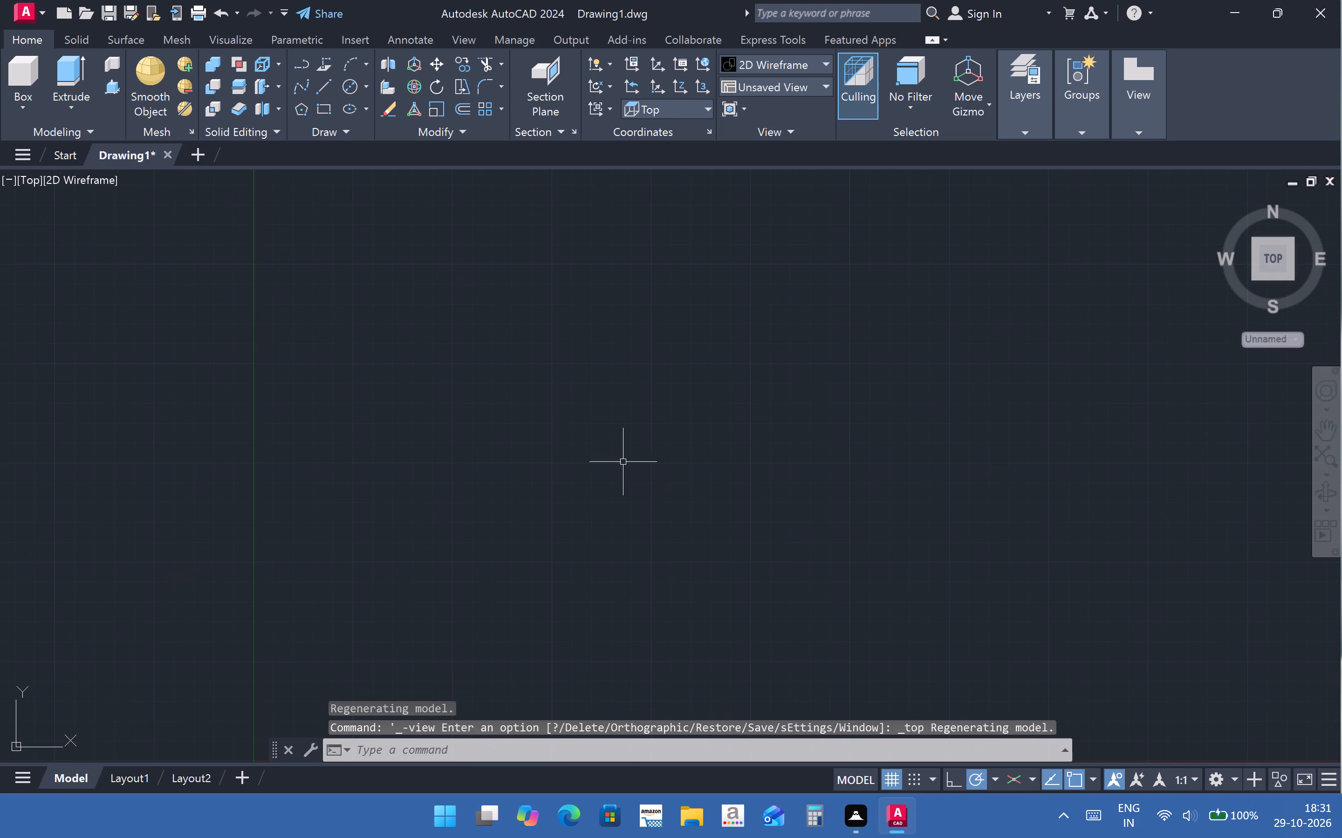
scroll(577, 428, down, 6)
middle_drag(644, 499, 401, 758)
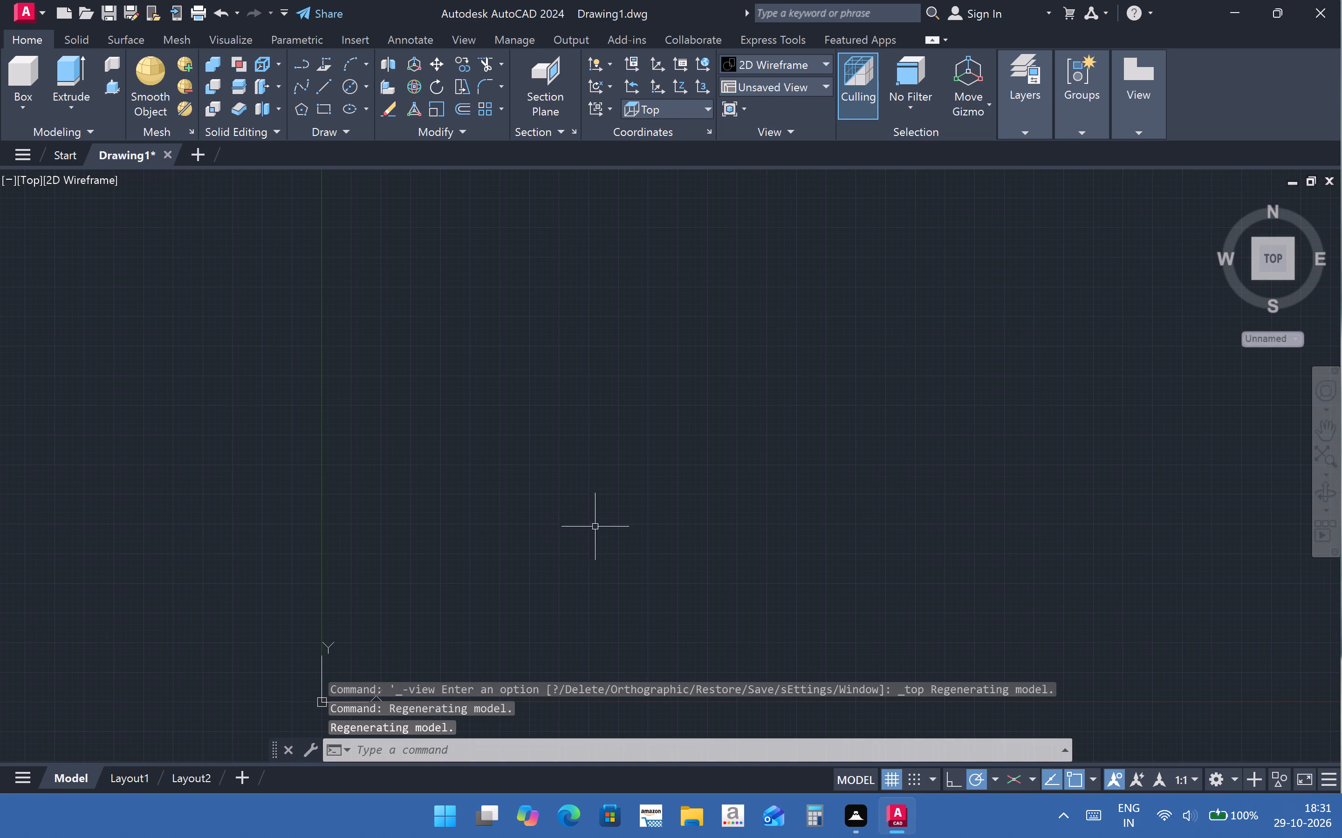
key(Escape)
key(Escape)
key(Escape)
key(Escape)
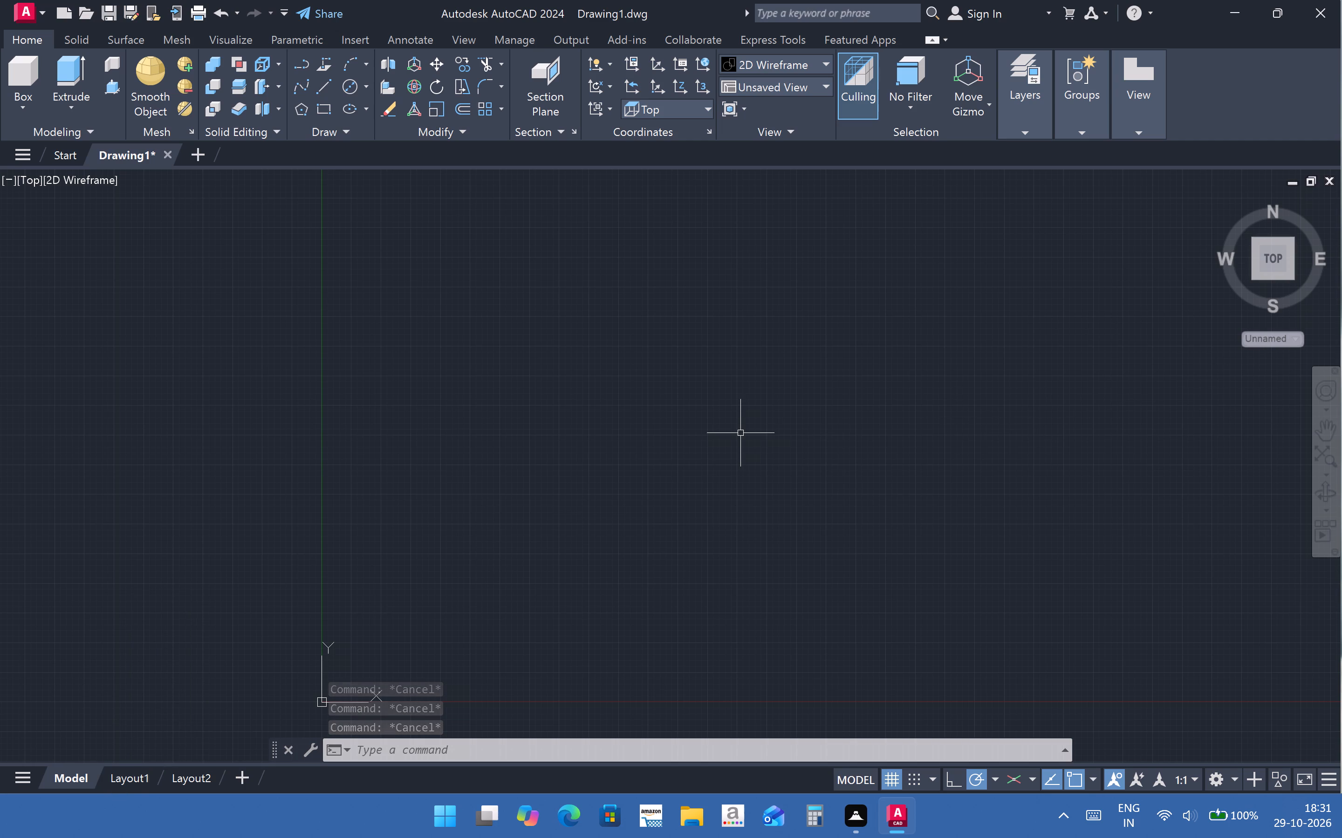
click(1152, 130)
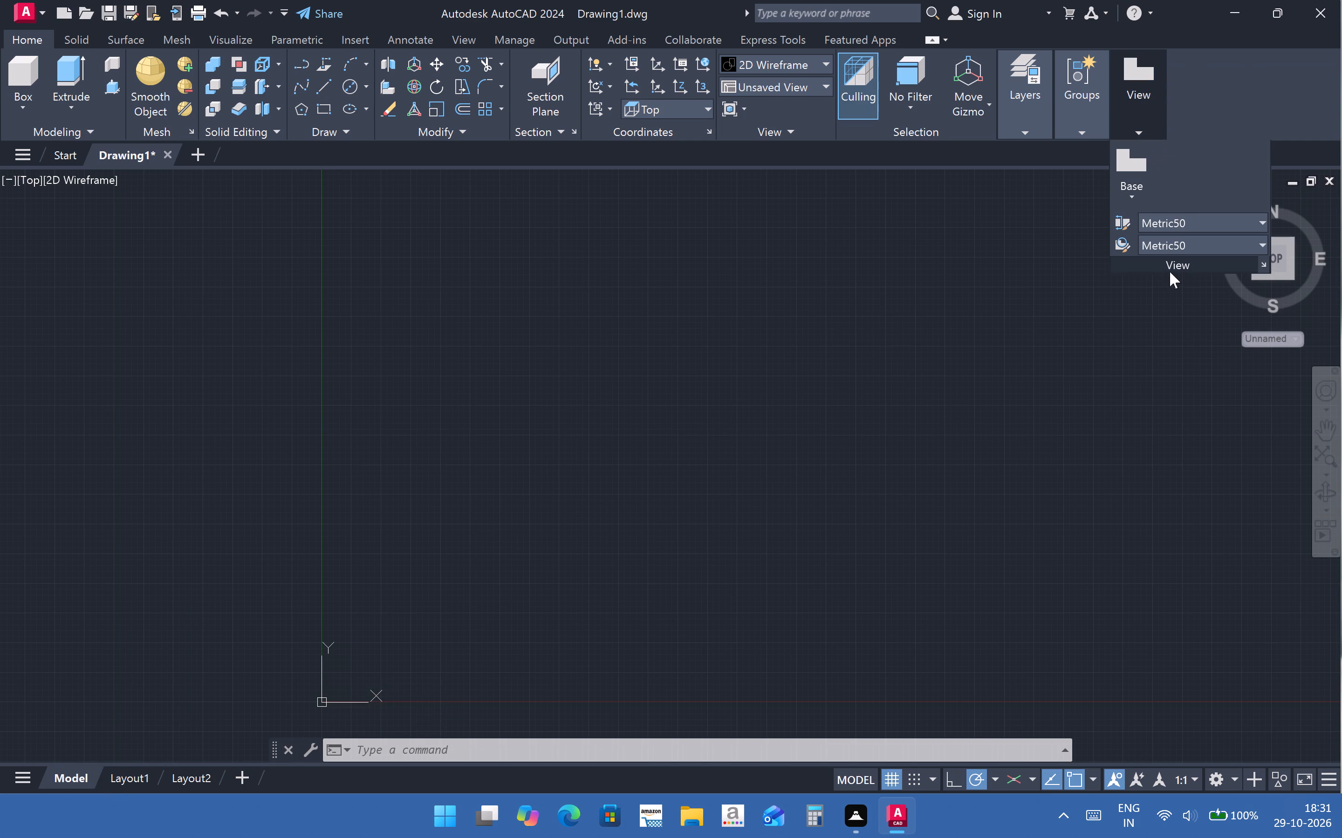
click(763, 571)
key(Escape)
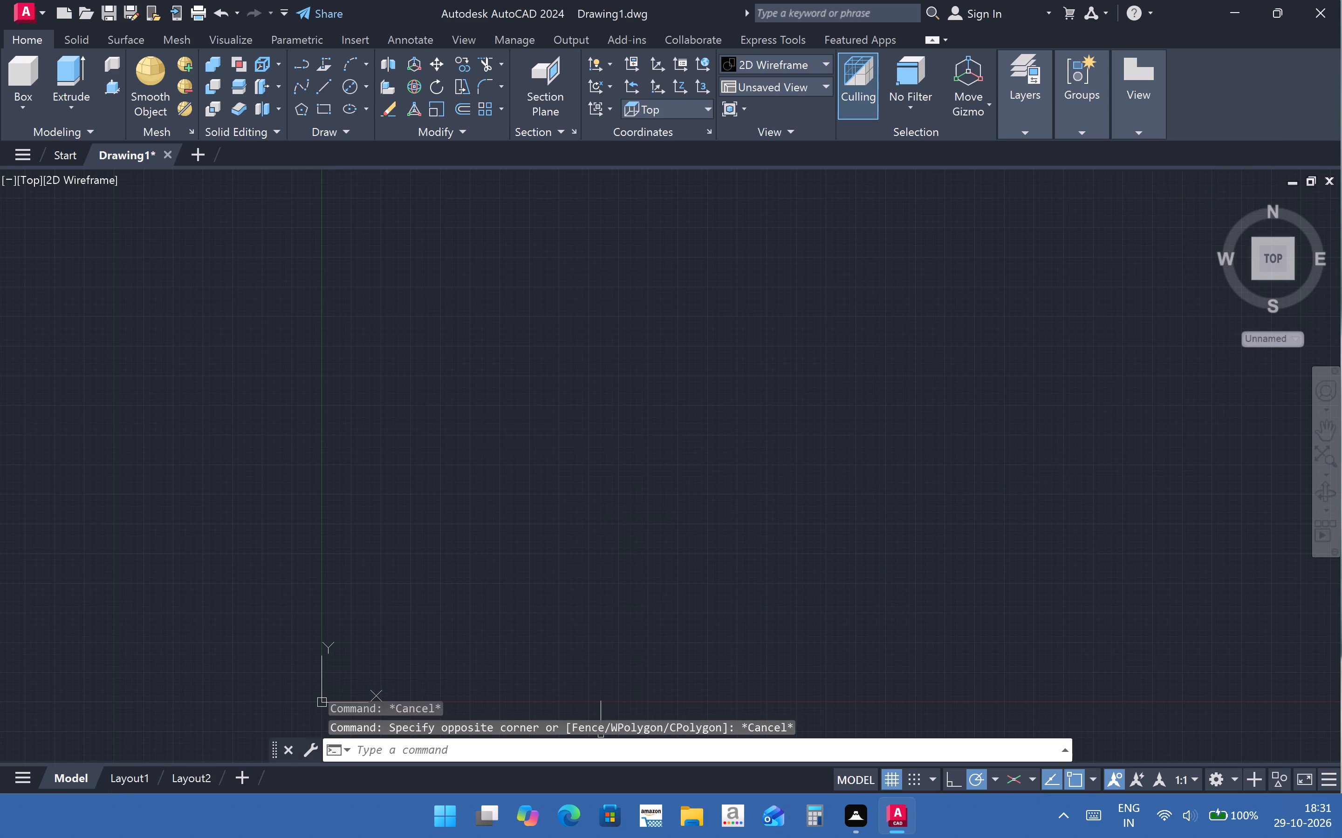
Start inserting a block and load Autocad-ex-09.dwg from the AUTOCAD folder in Documents as the block library.
click(584, 745)
text(inser)
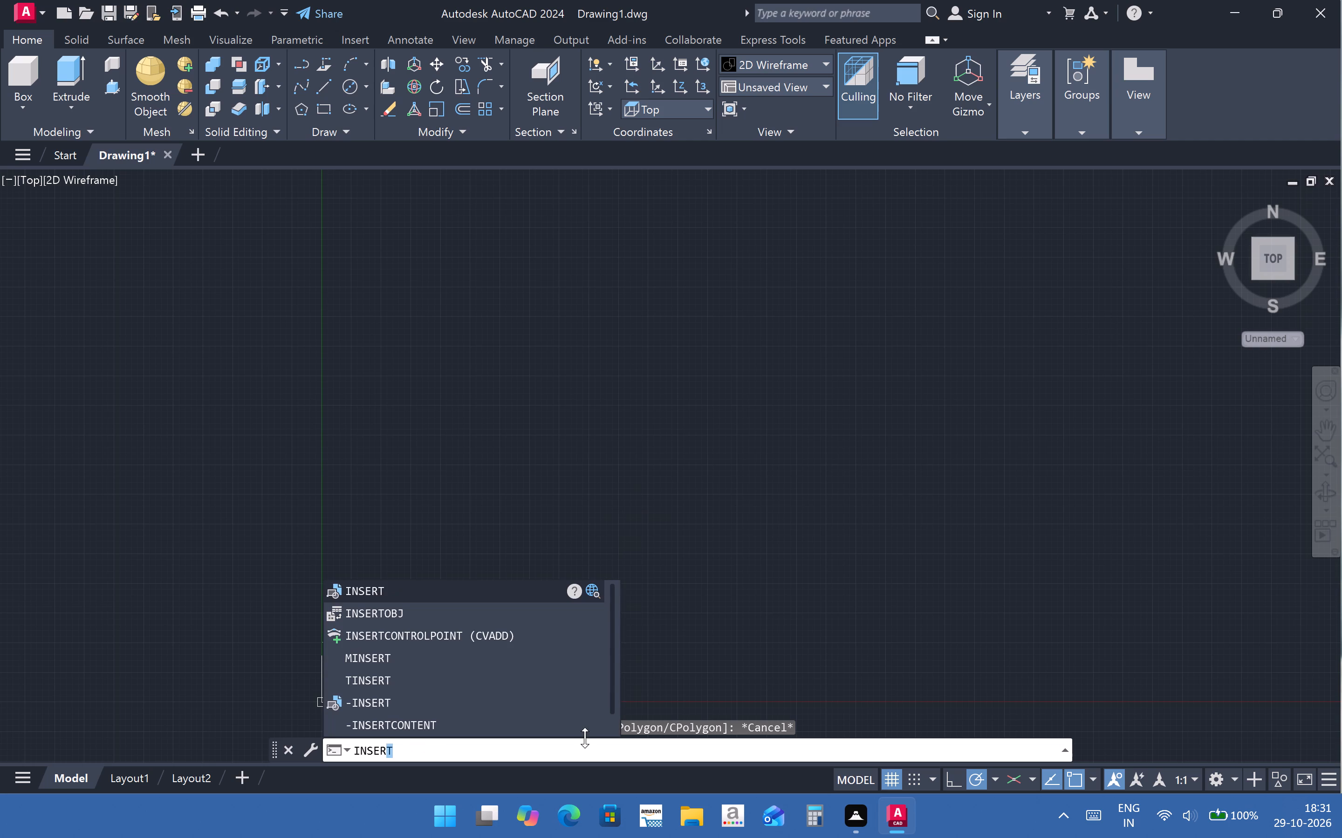
click(458, 590)
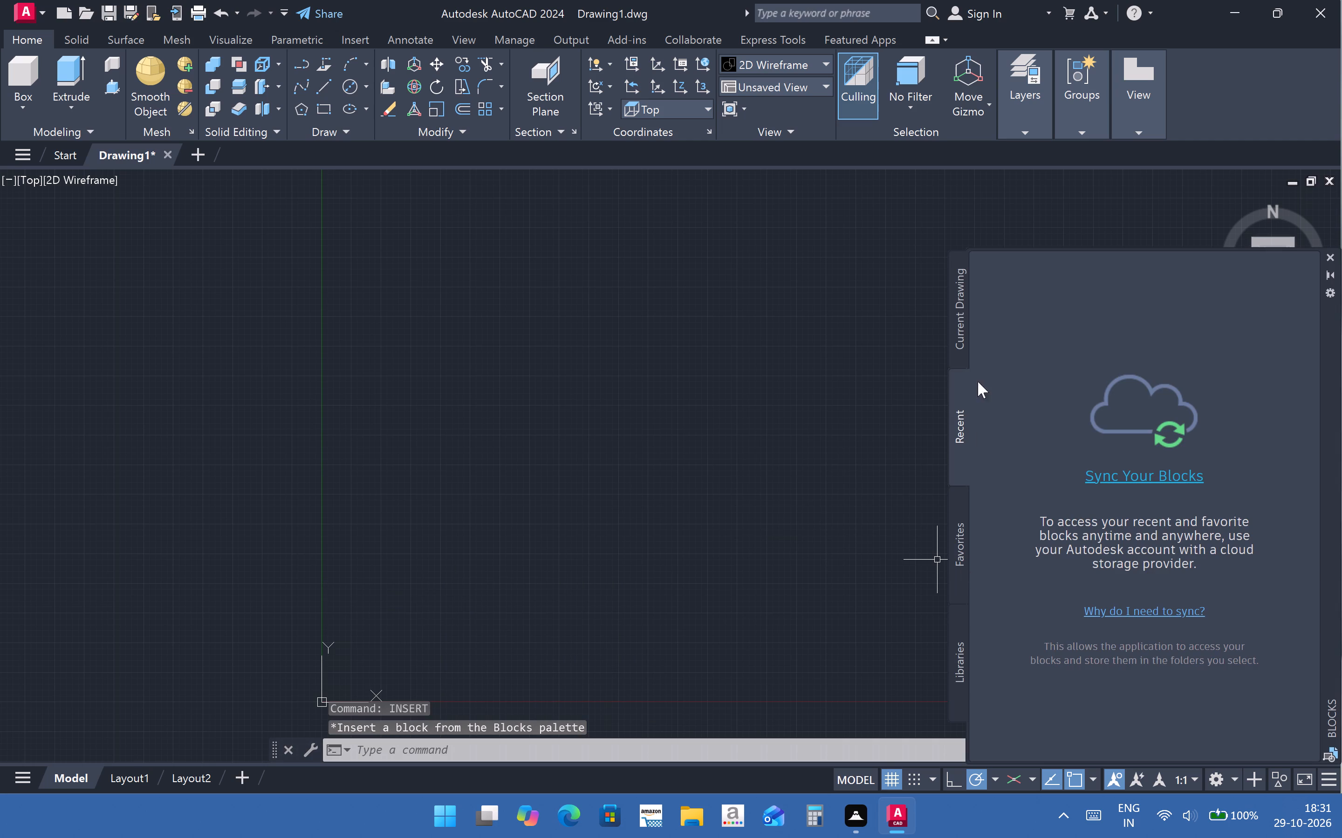
click(961, 328)
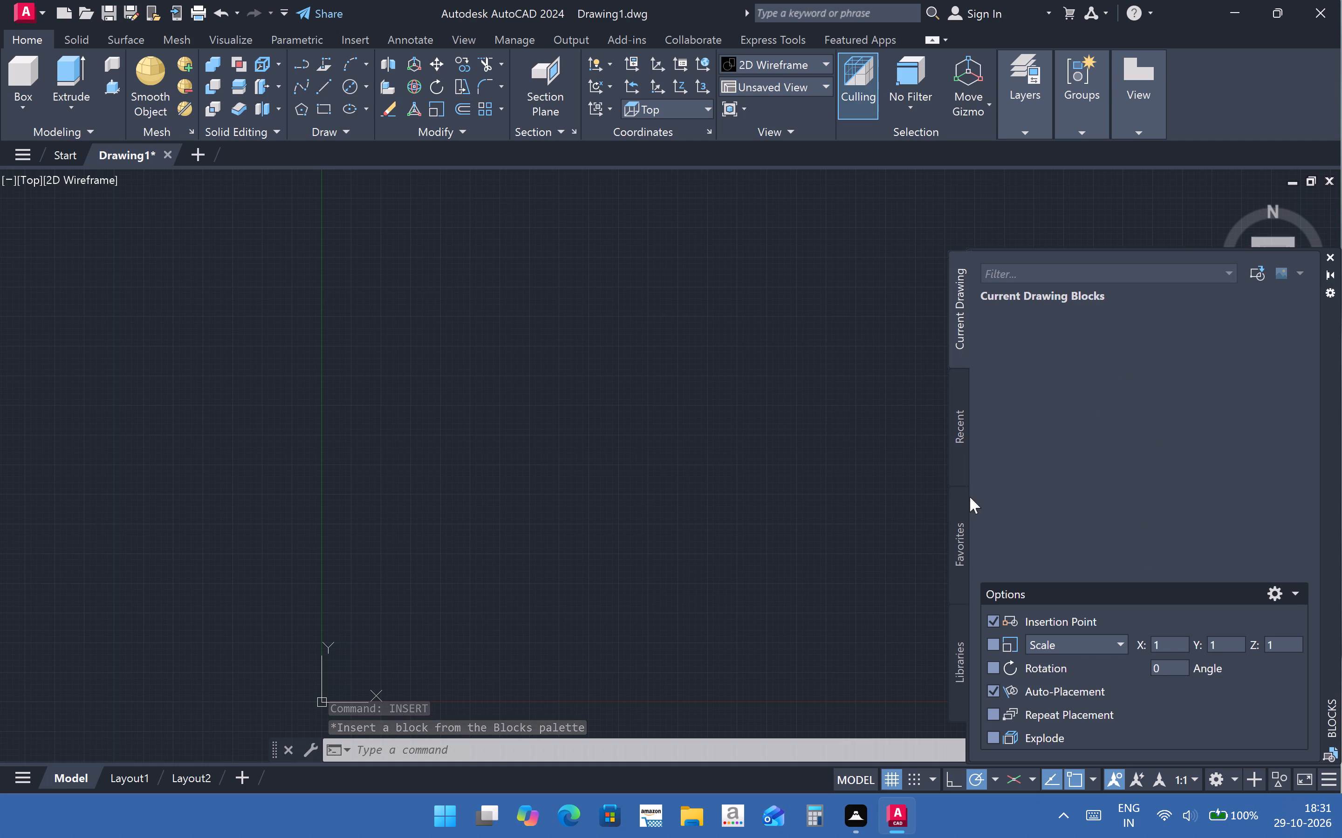
click(963, 558)
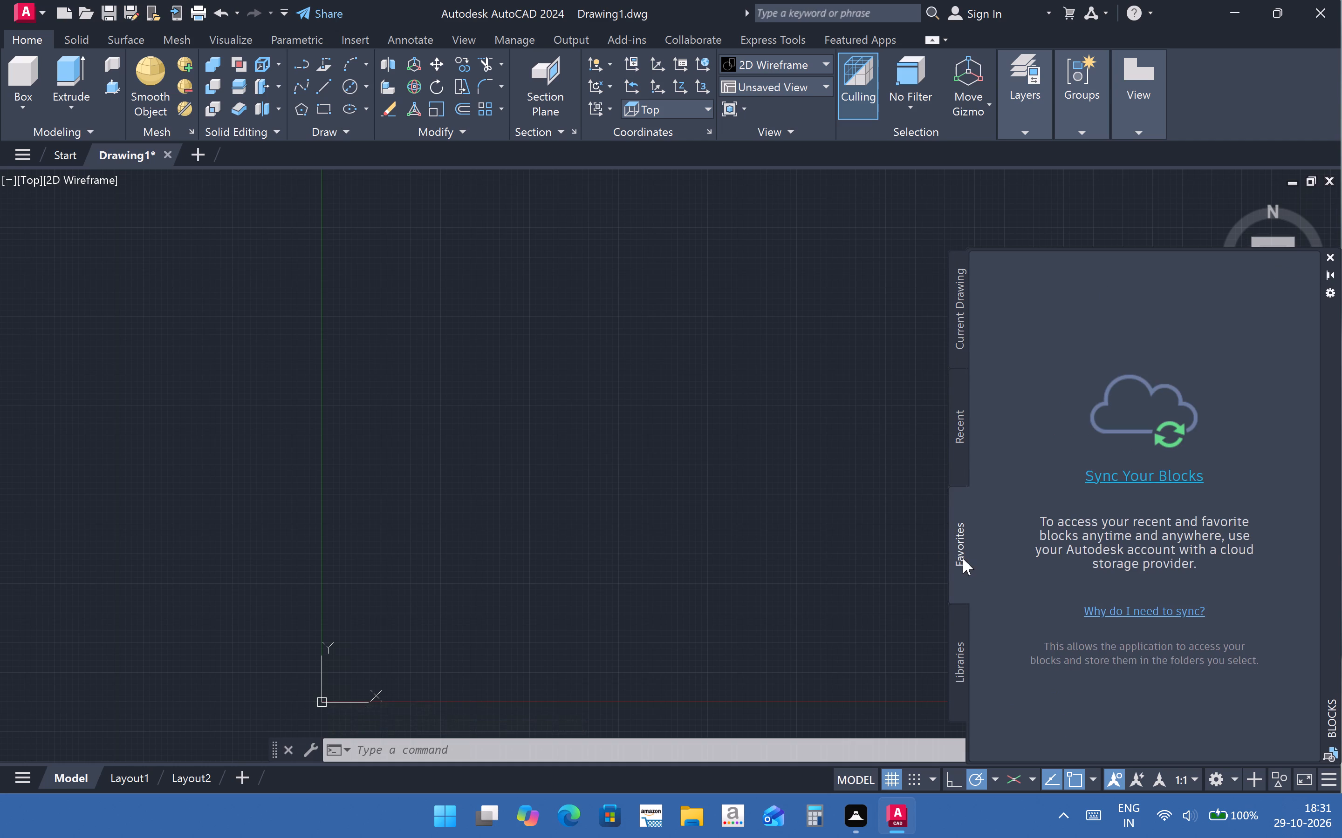
click(953, 455)
click(958, 673)
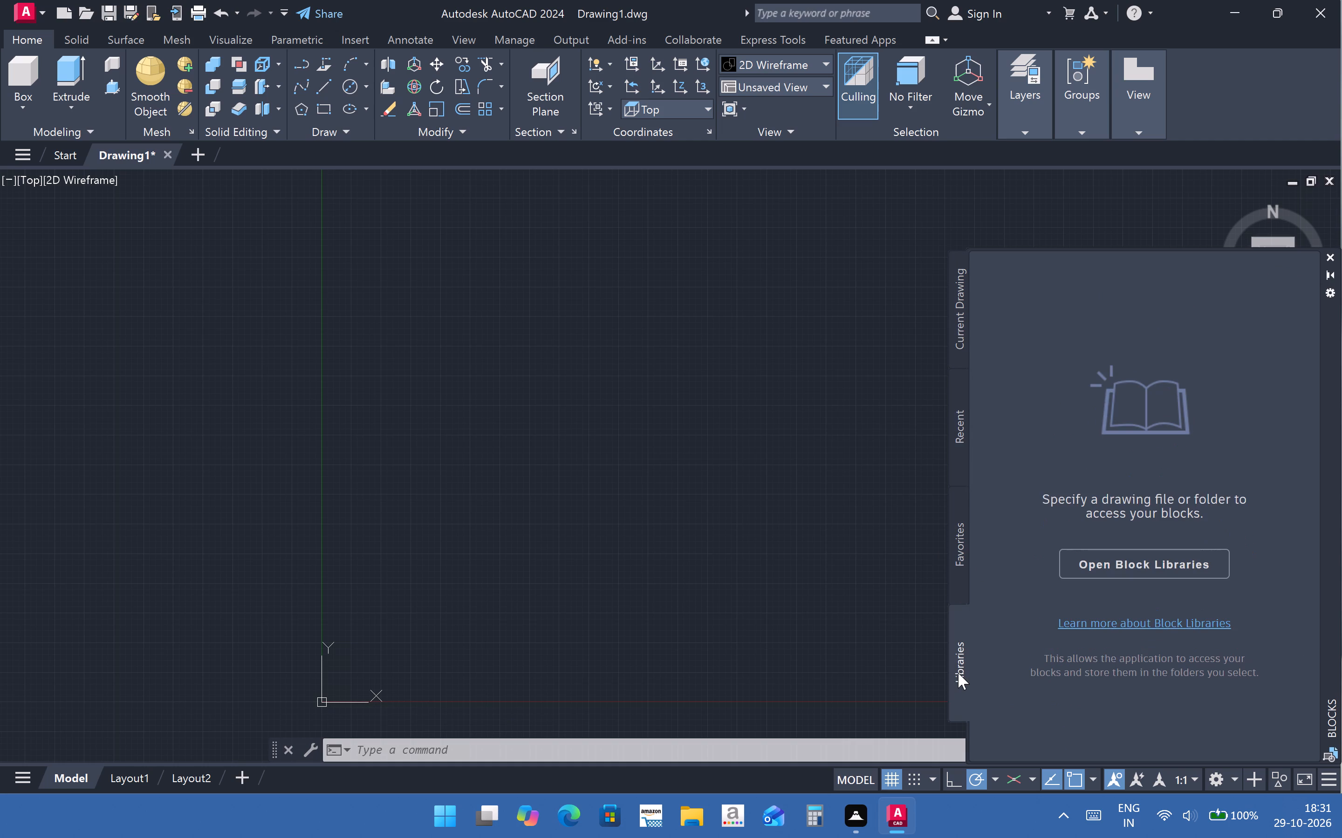
click(1092, 568)
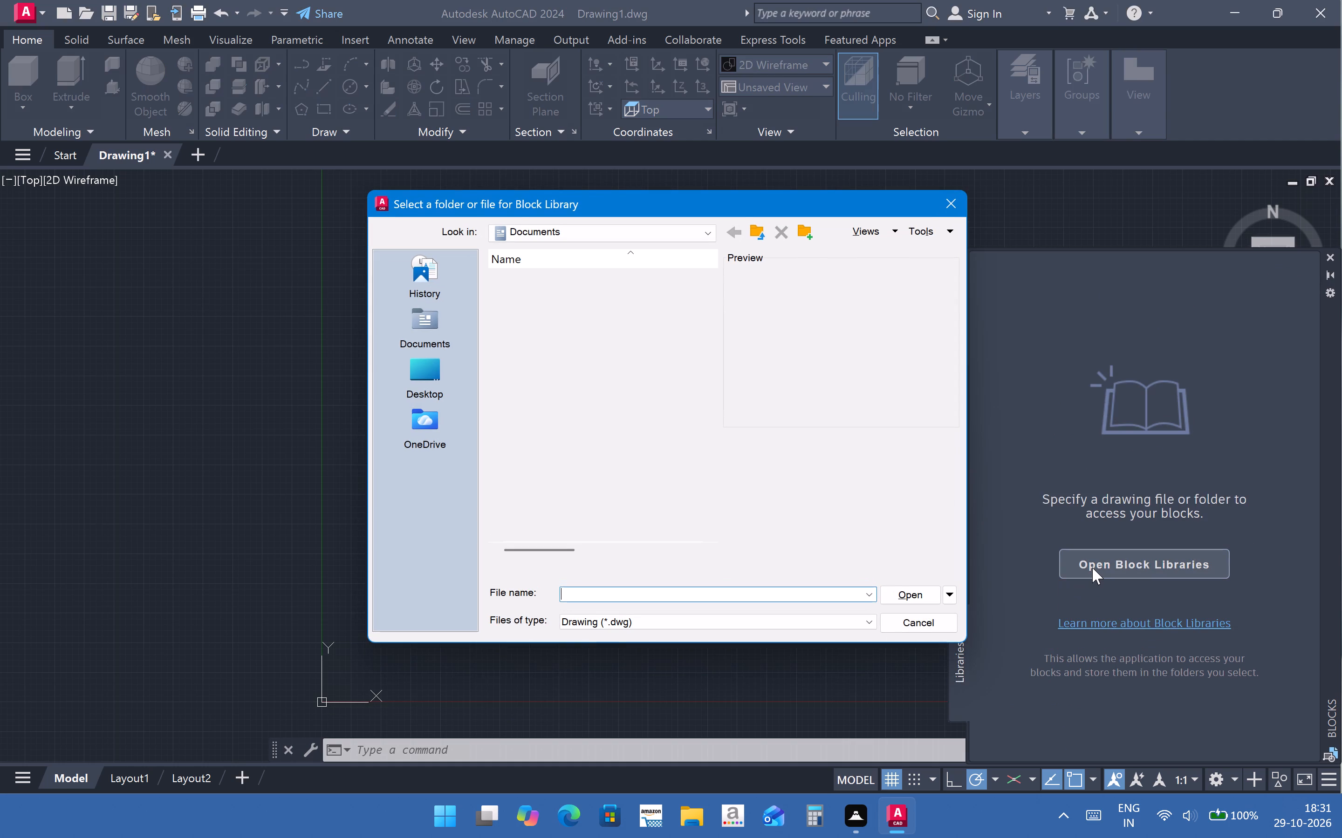
double_click(615, 273)
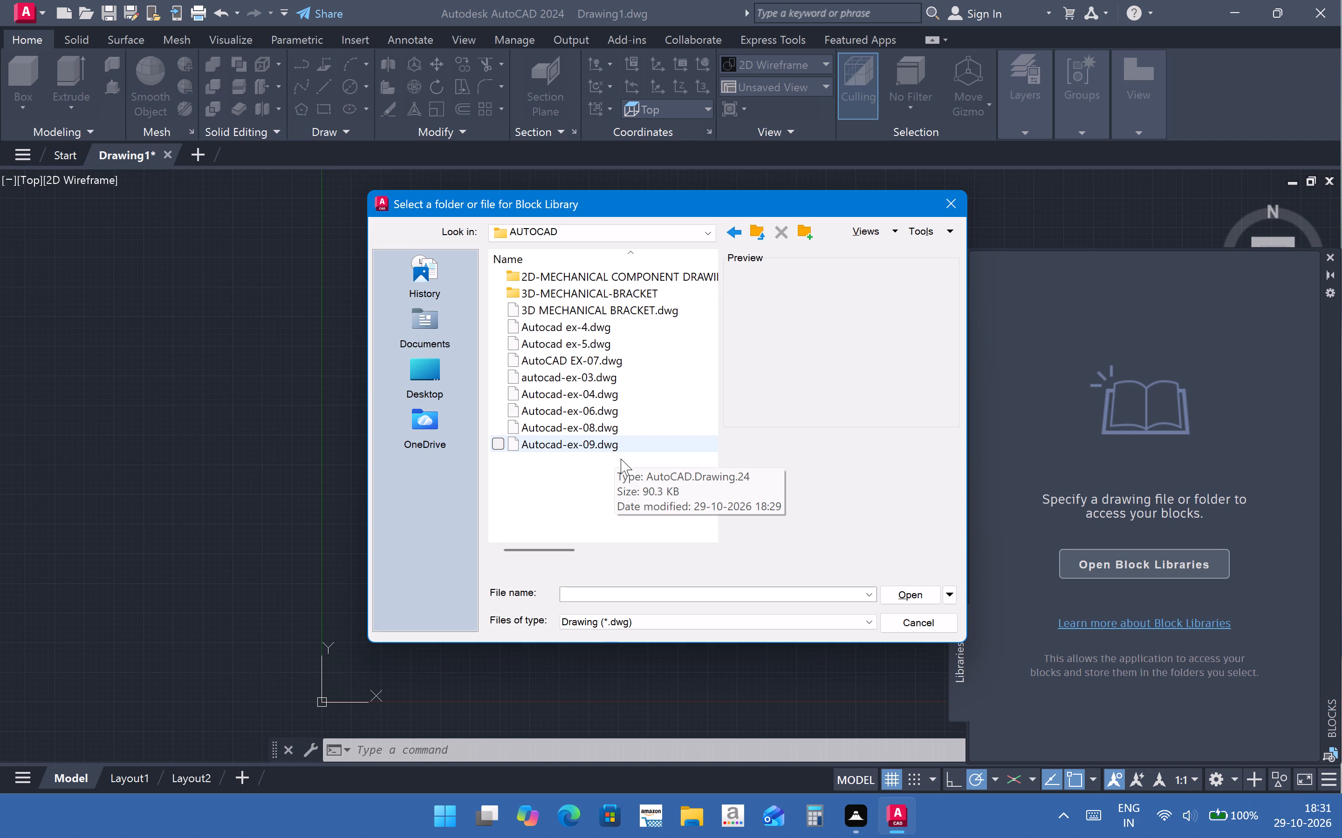
click(419, 328)
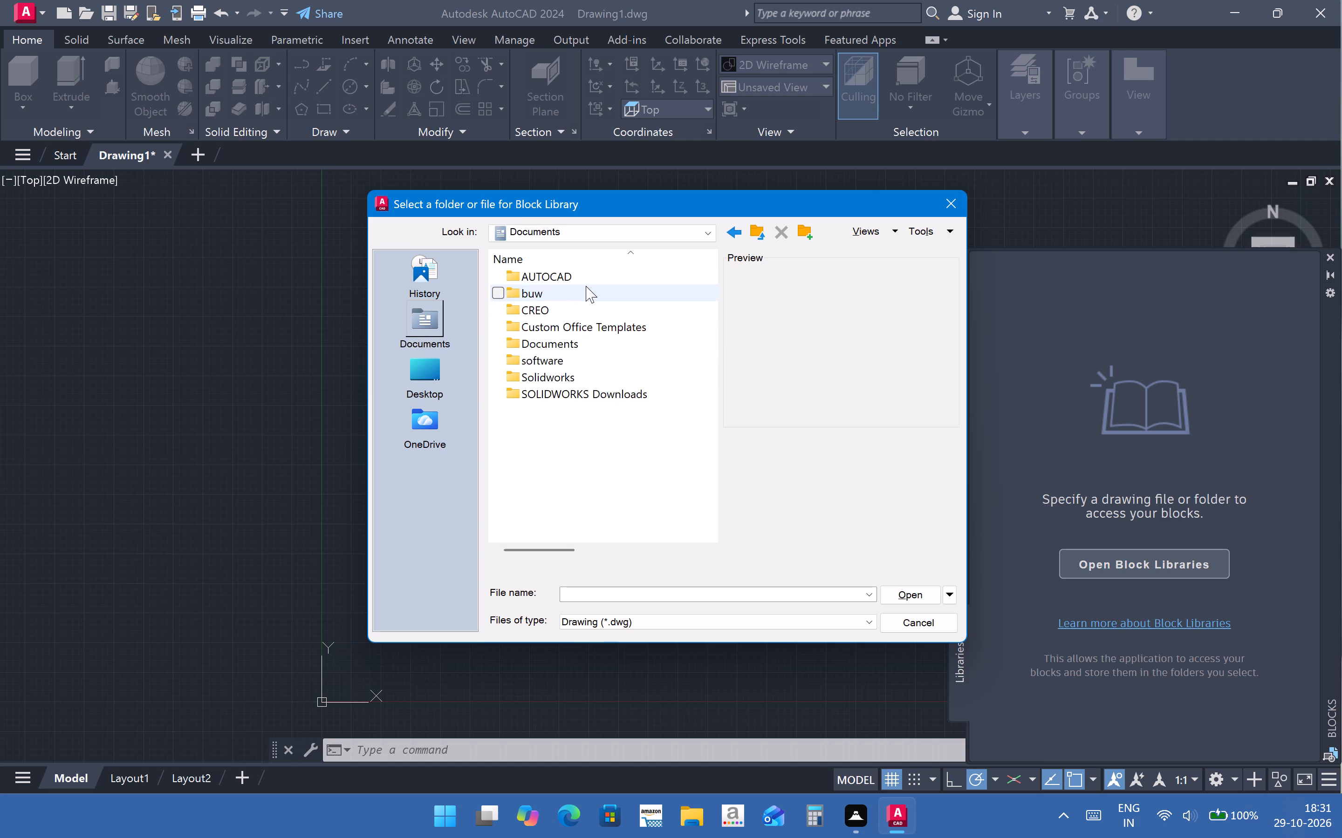
double_click(585, 281)
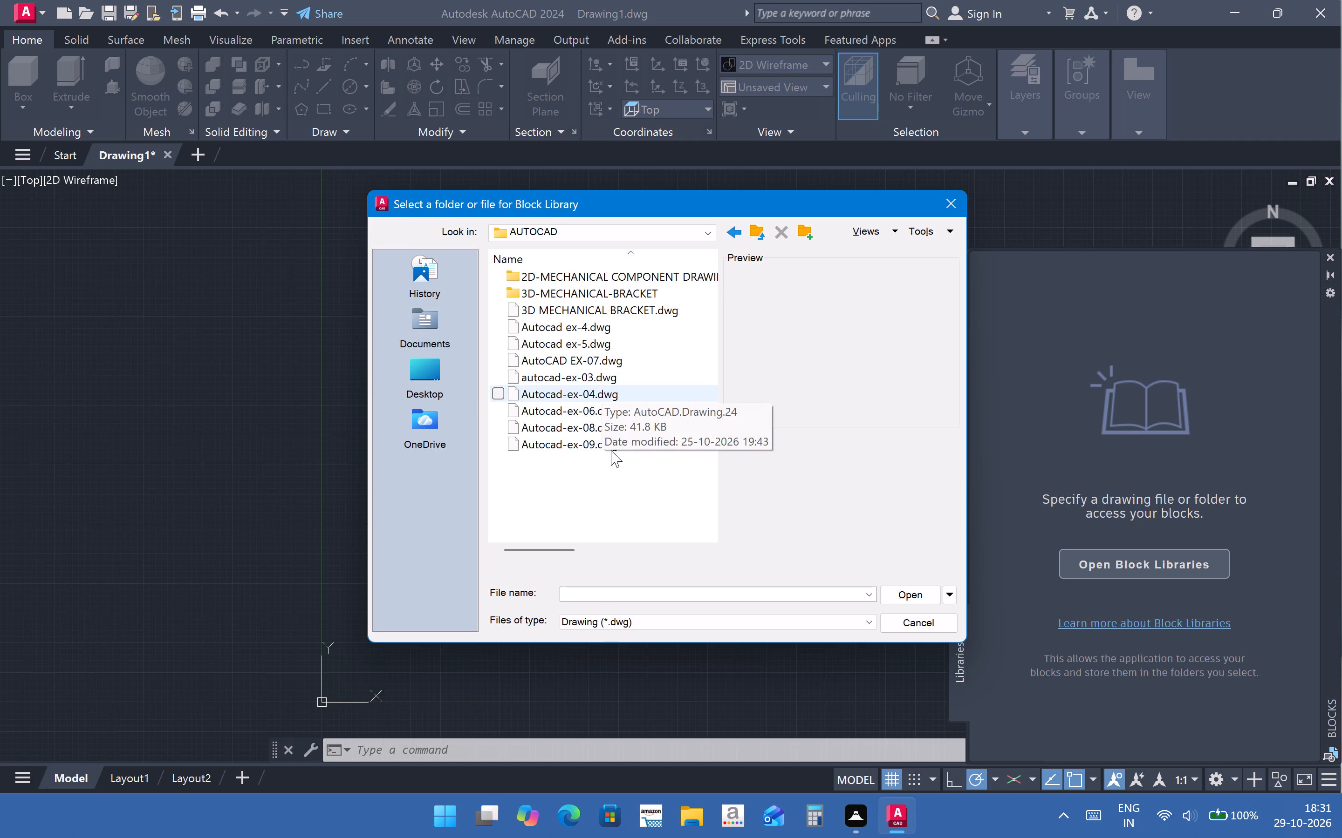
click(580, 445)
click(913, 597)
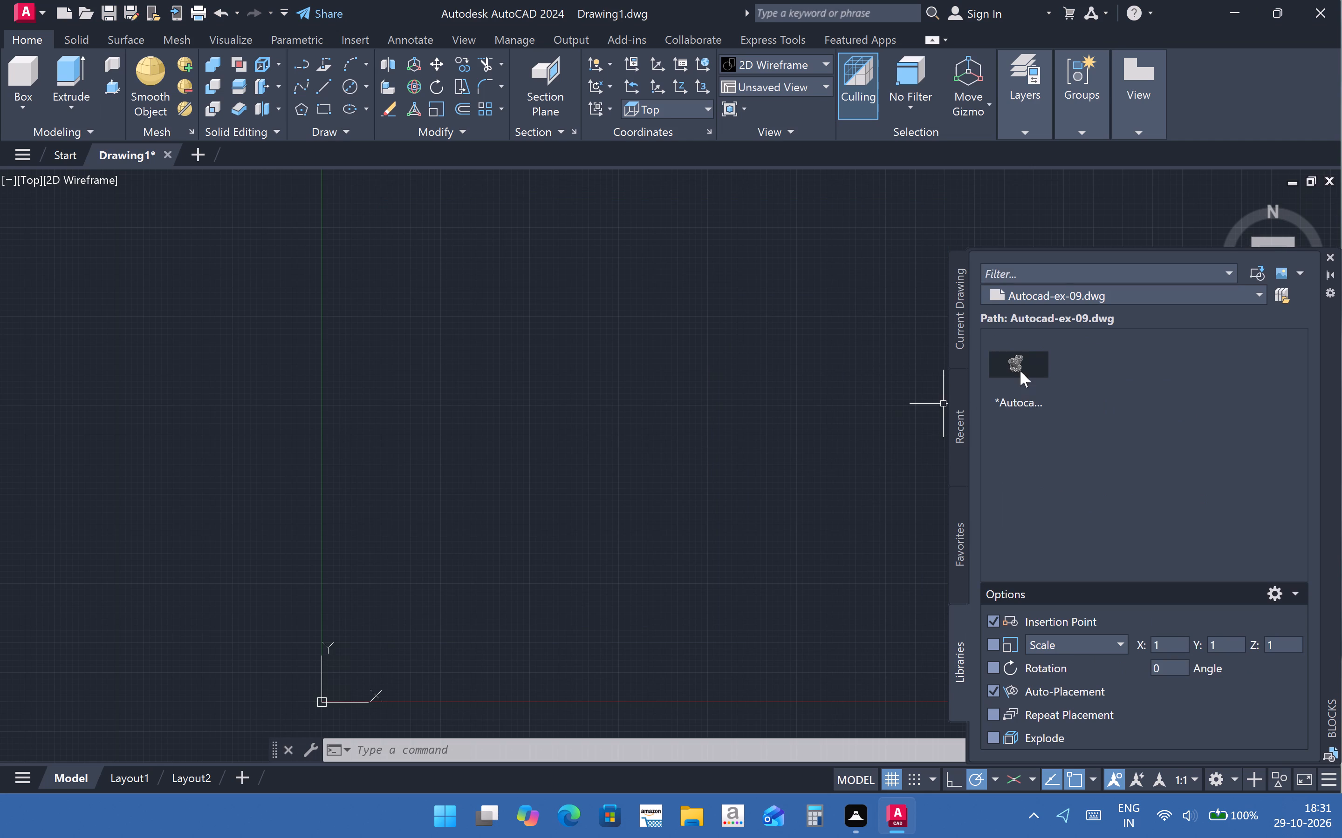
Insert the Autocad-ex-09 block at a freely picked point in model space, up and right of the origin.
click(1020, 371)
click(462, 546)
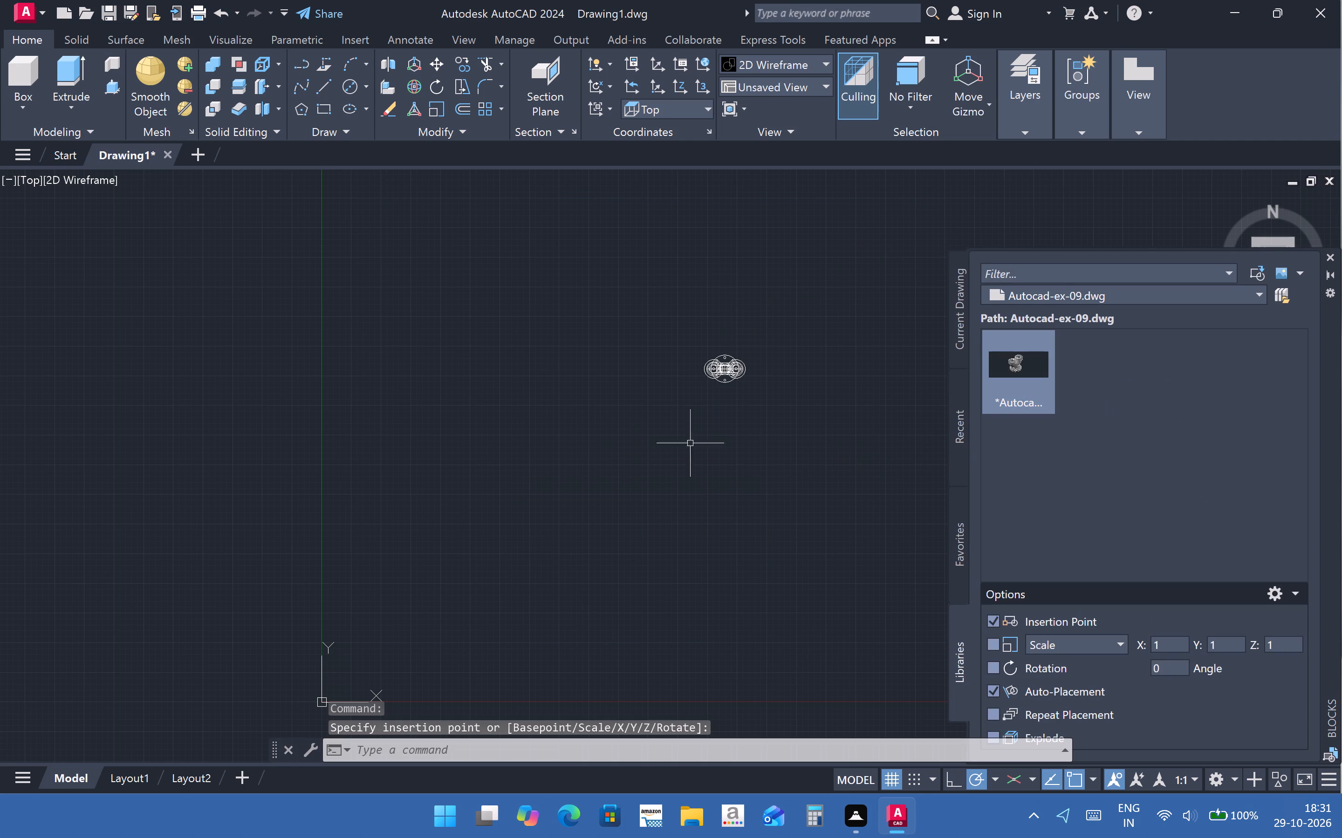
scroll(720, 421, up, 1)
scroll(731, 327, down, 2)
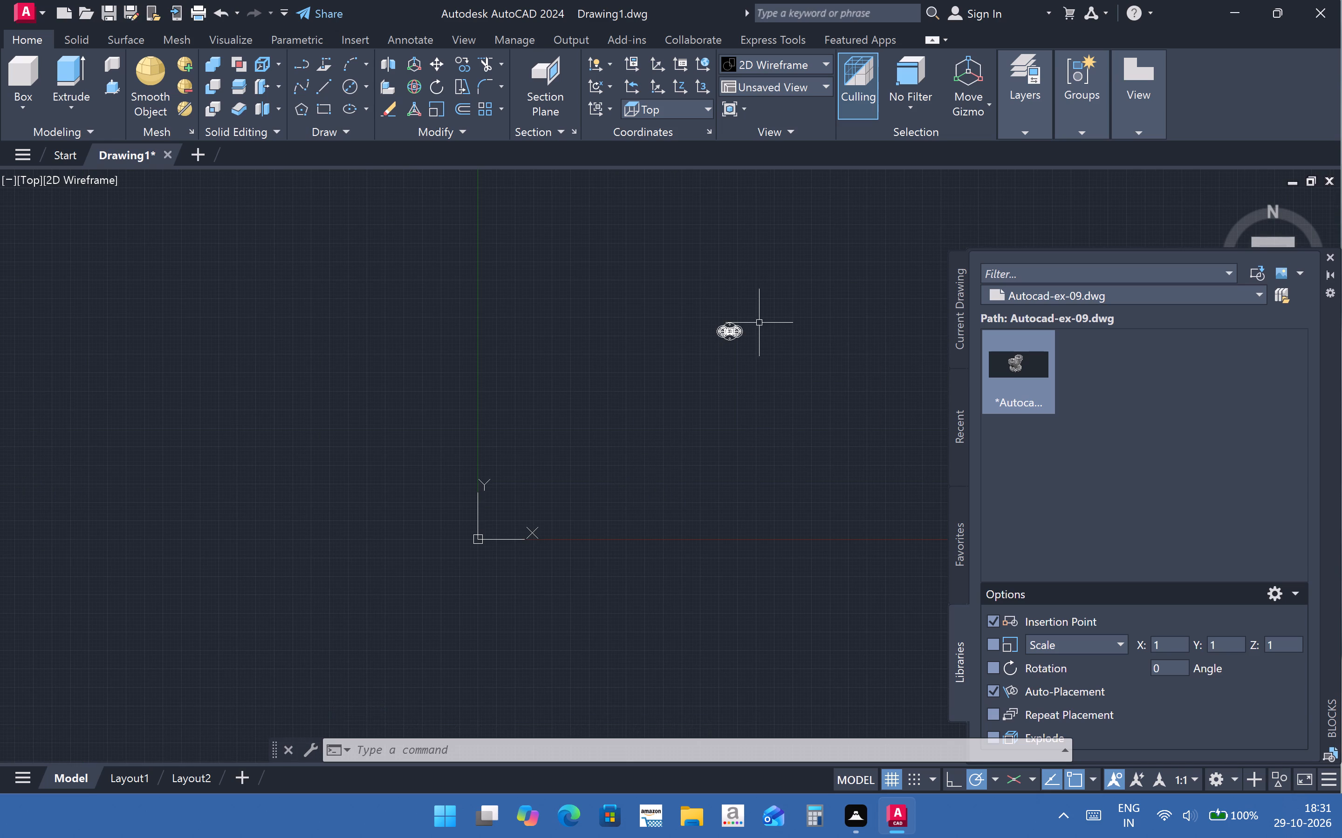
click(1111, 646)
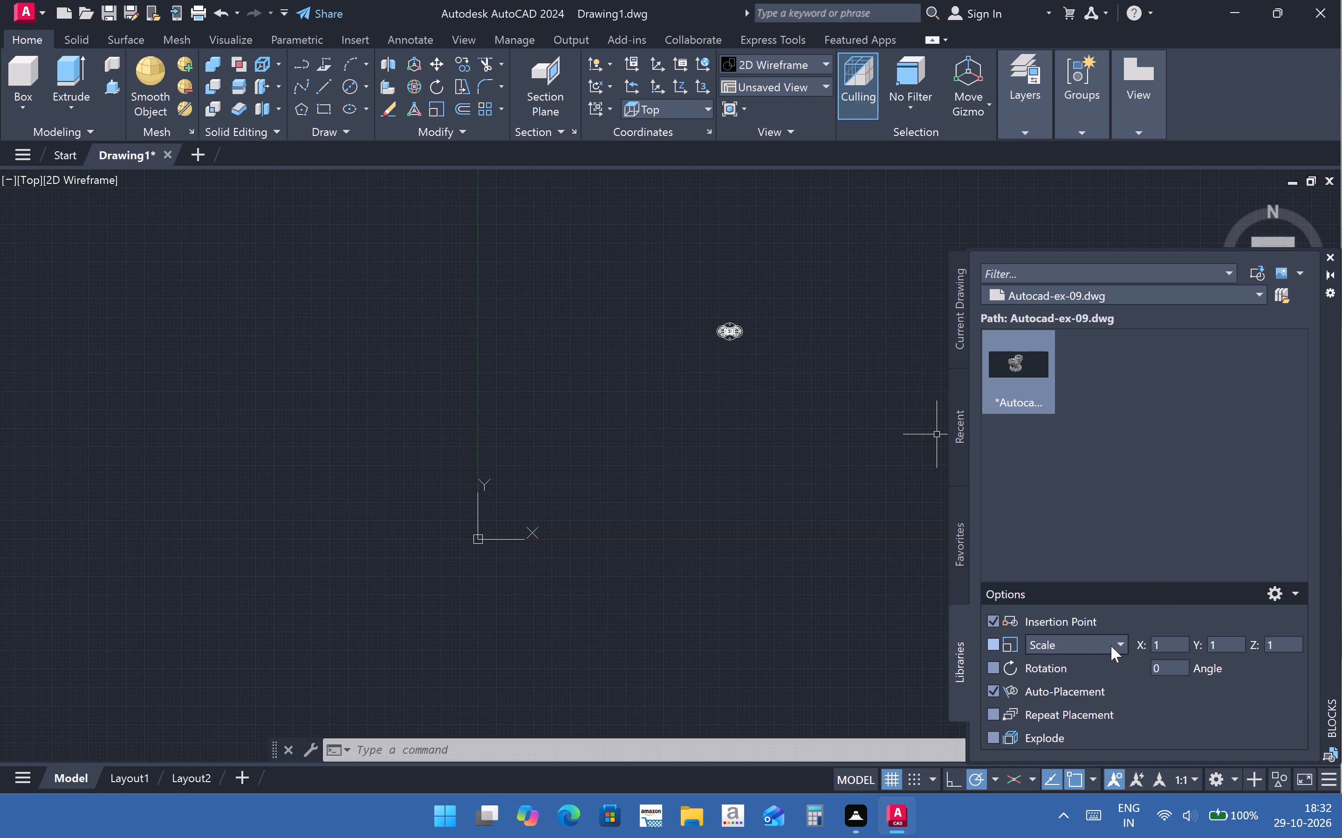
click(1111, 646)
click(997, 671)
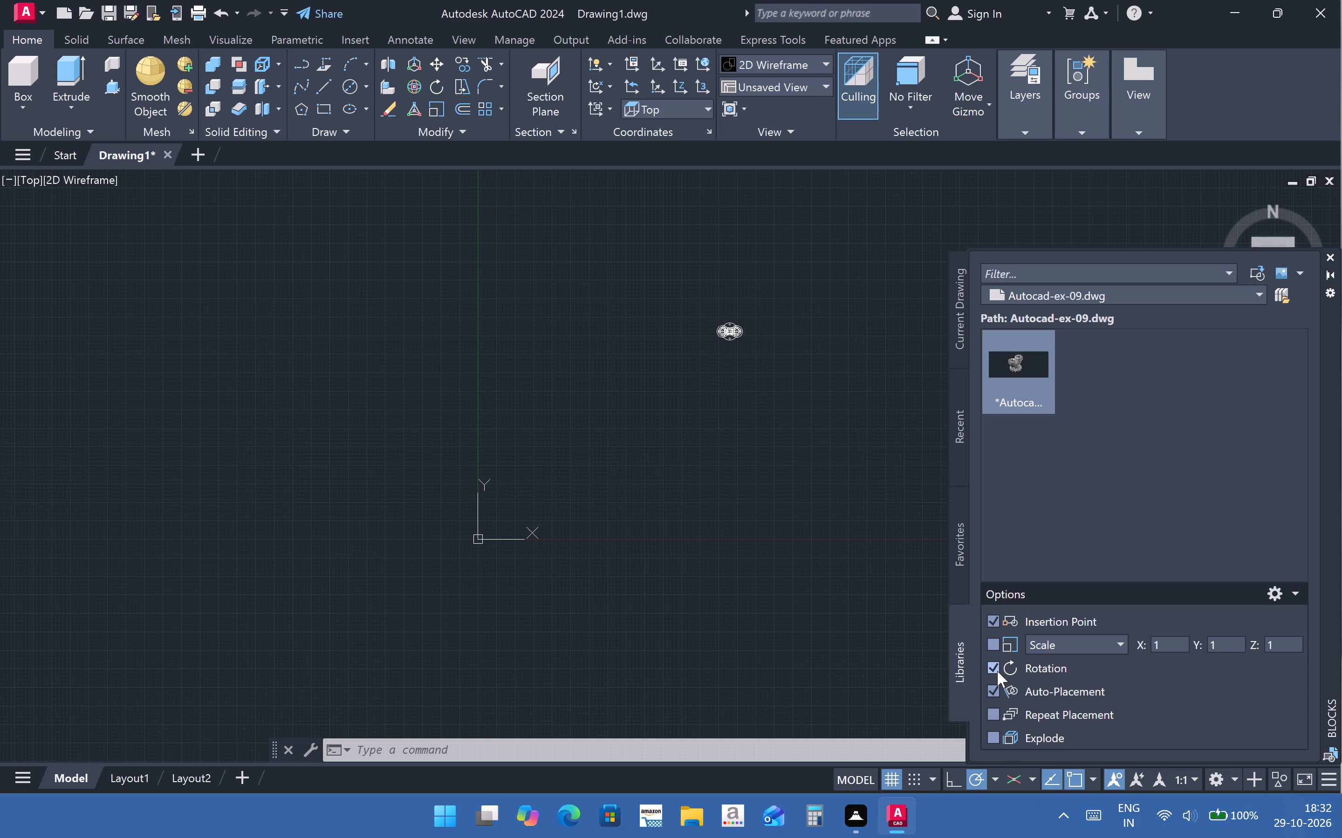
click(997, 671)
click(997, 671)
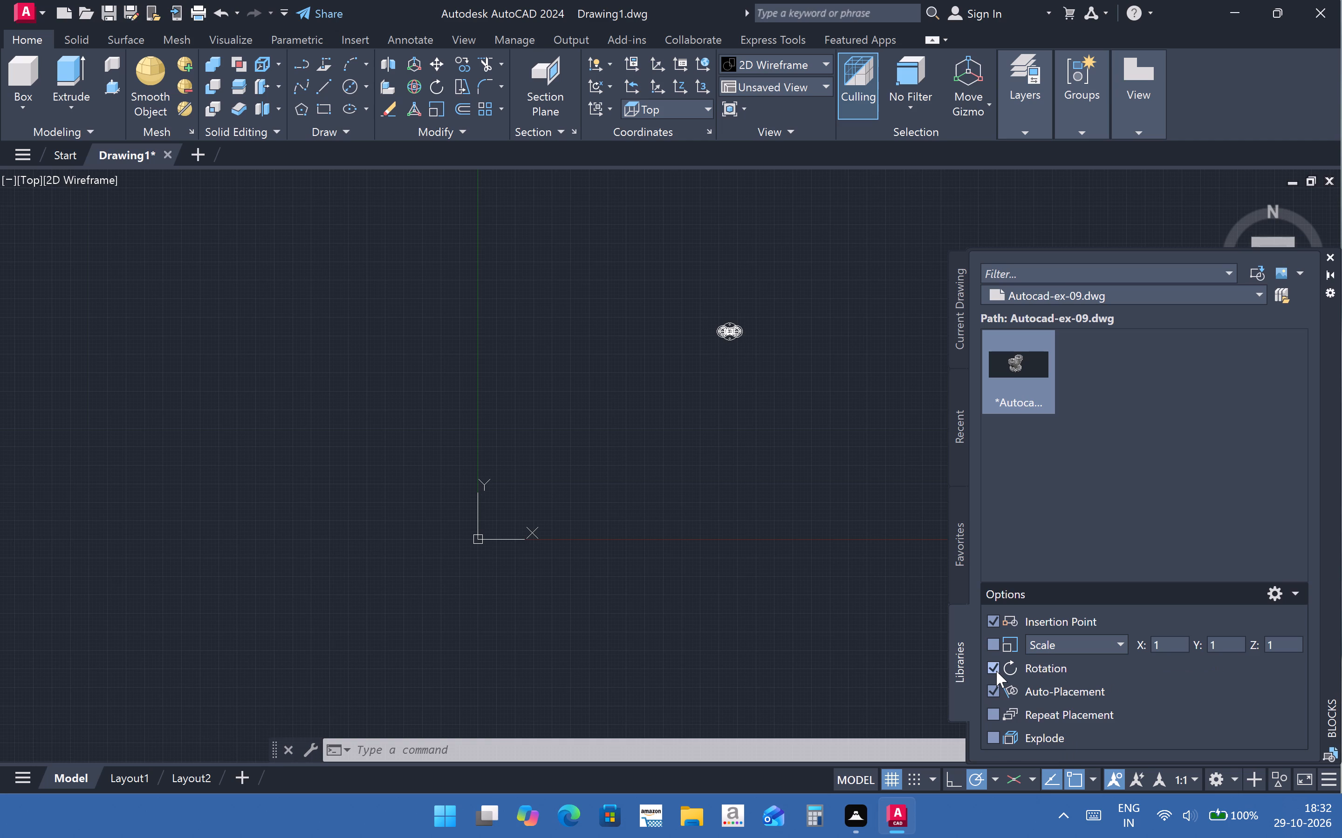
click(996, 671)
Show the inserted pipe fitting in the SW Isometric view.
scroll(740, 372, up, 2)
middle_drag(718, 288, 668, 524)
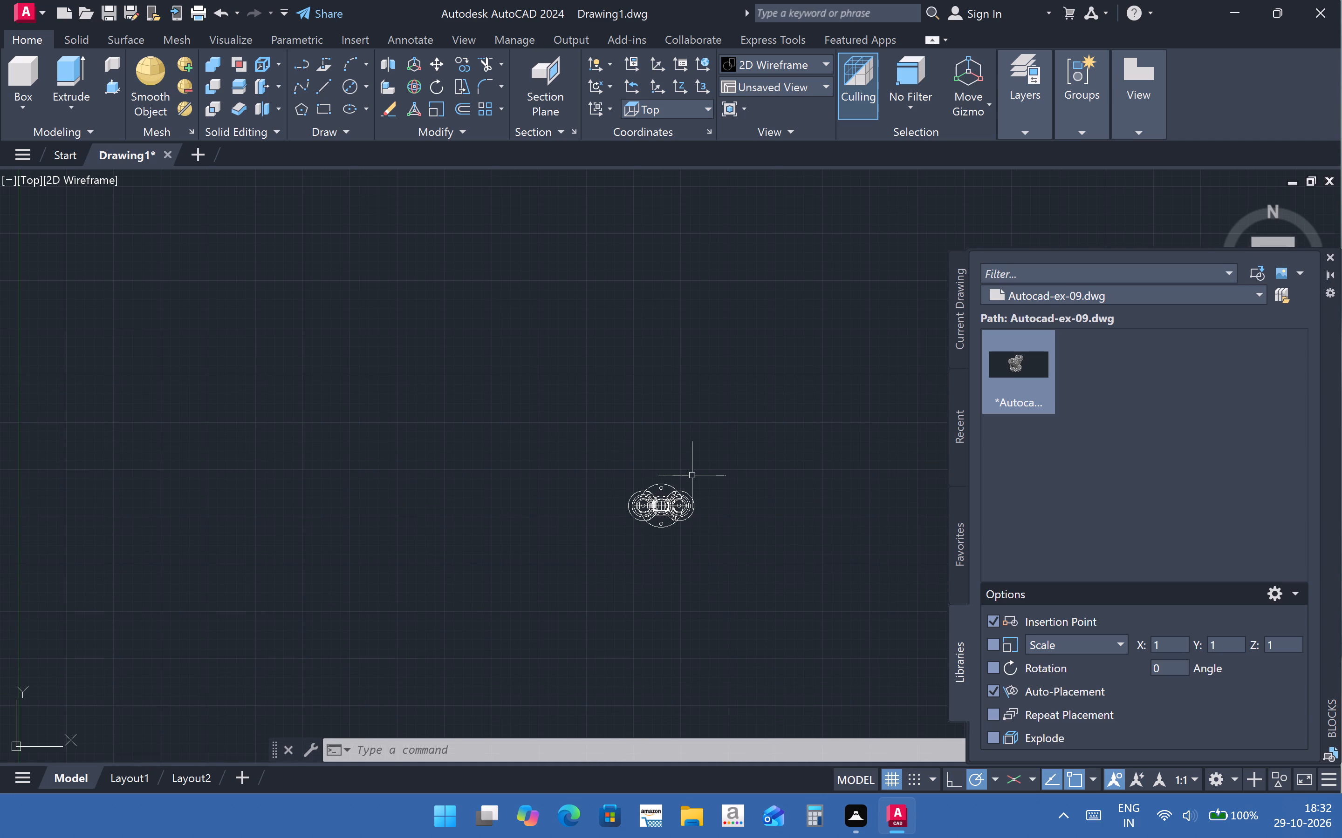
scroll(742, 515, up, 1)
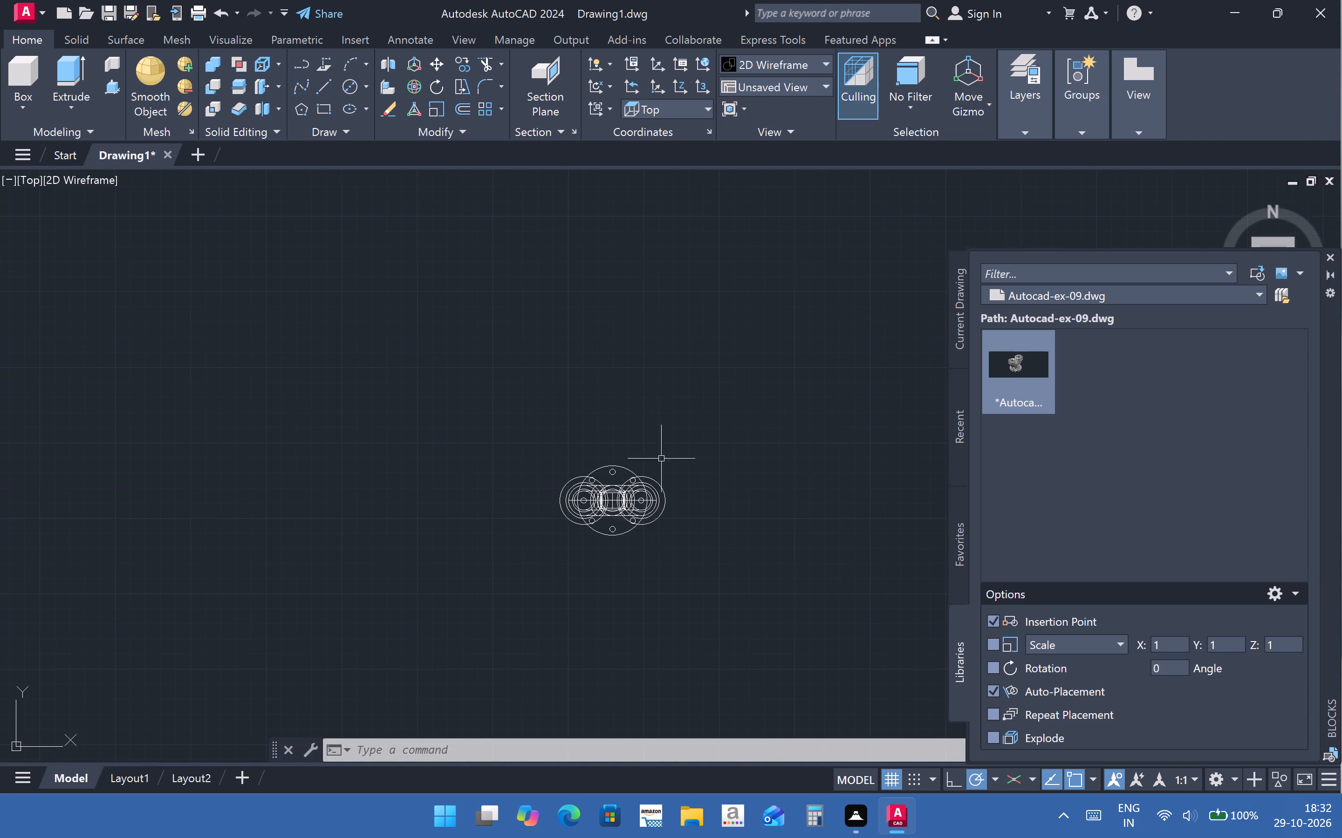
click(22, 187)
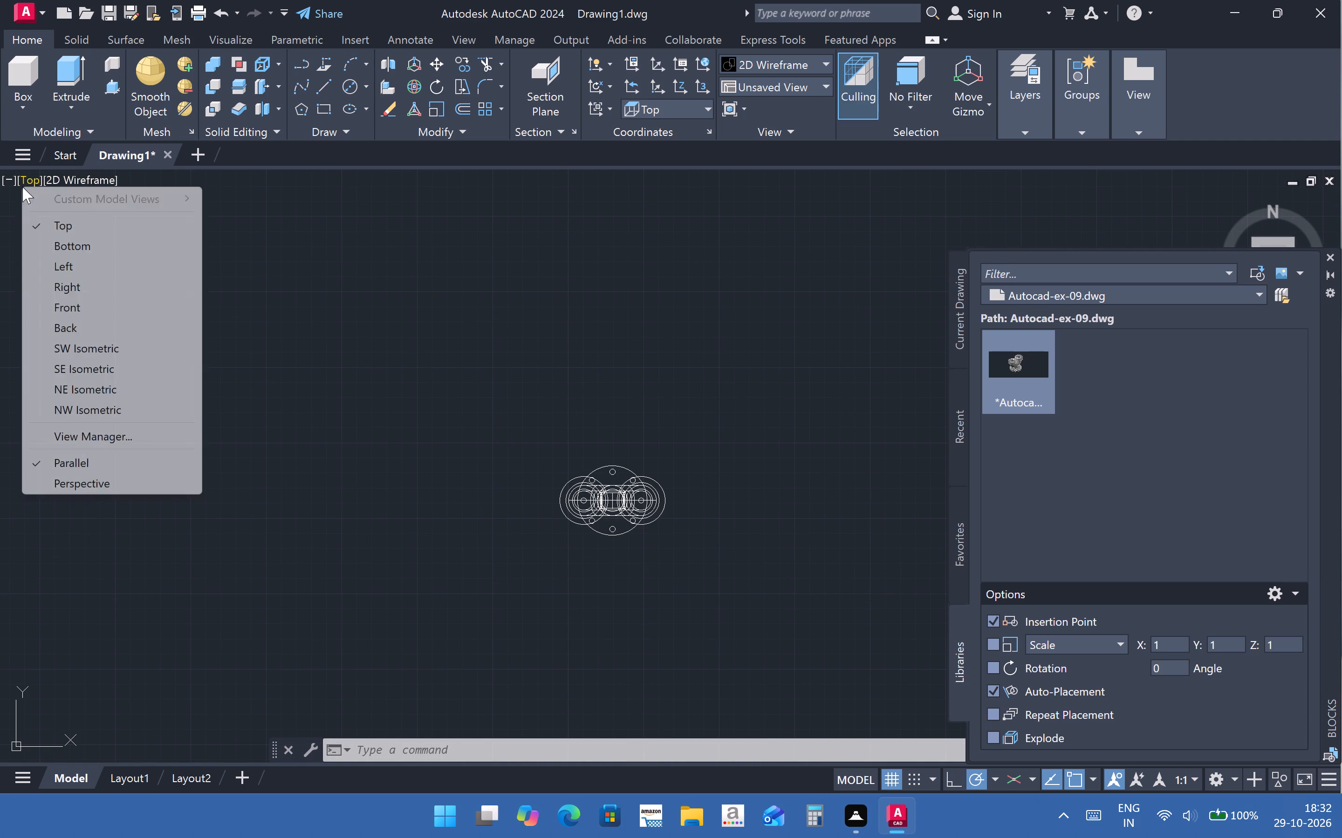
click(88, 346)
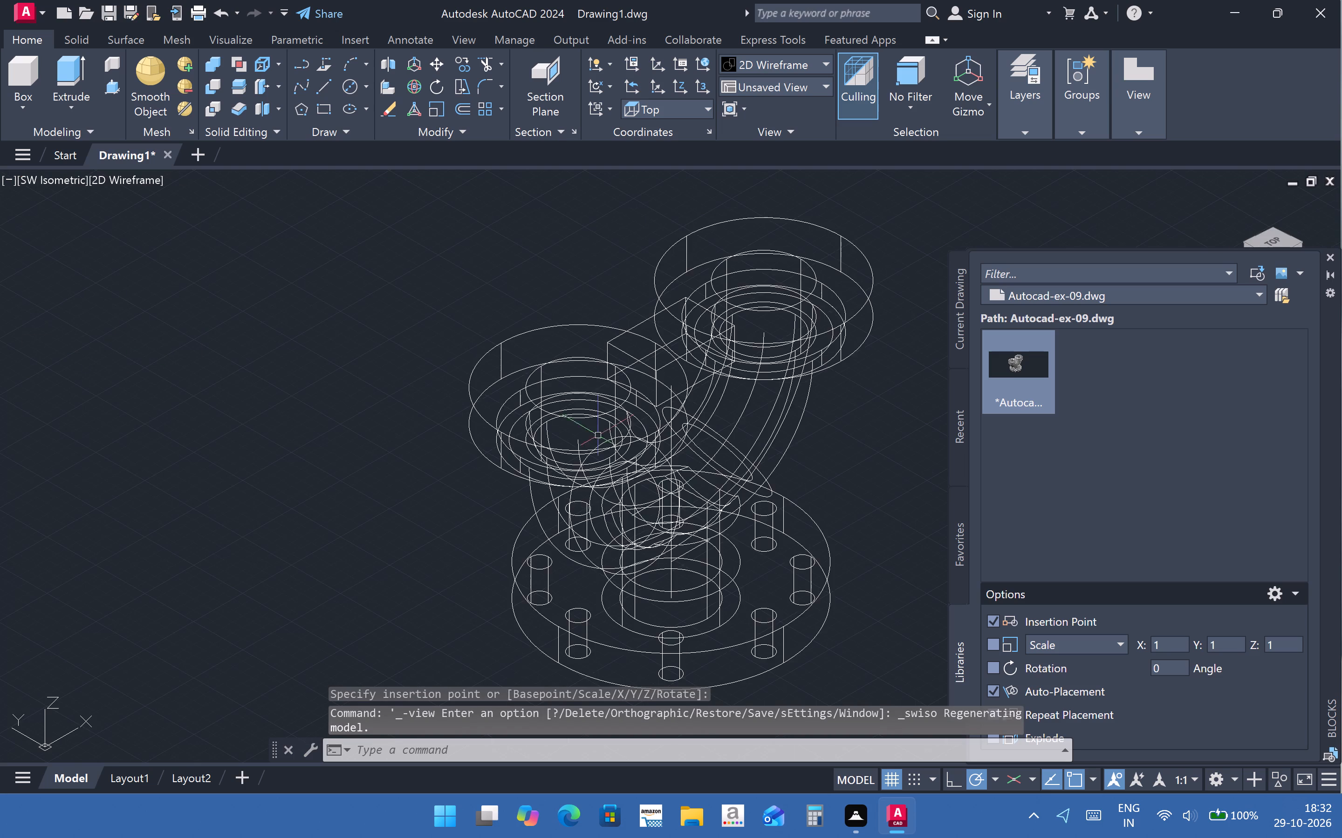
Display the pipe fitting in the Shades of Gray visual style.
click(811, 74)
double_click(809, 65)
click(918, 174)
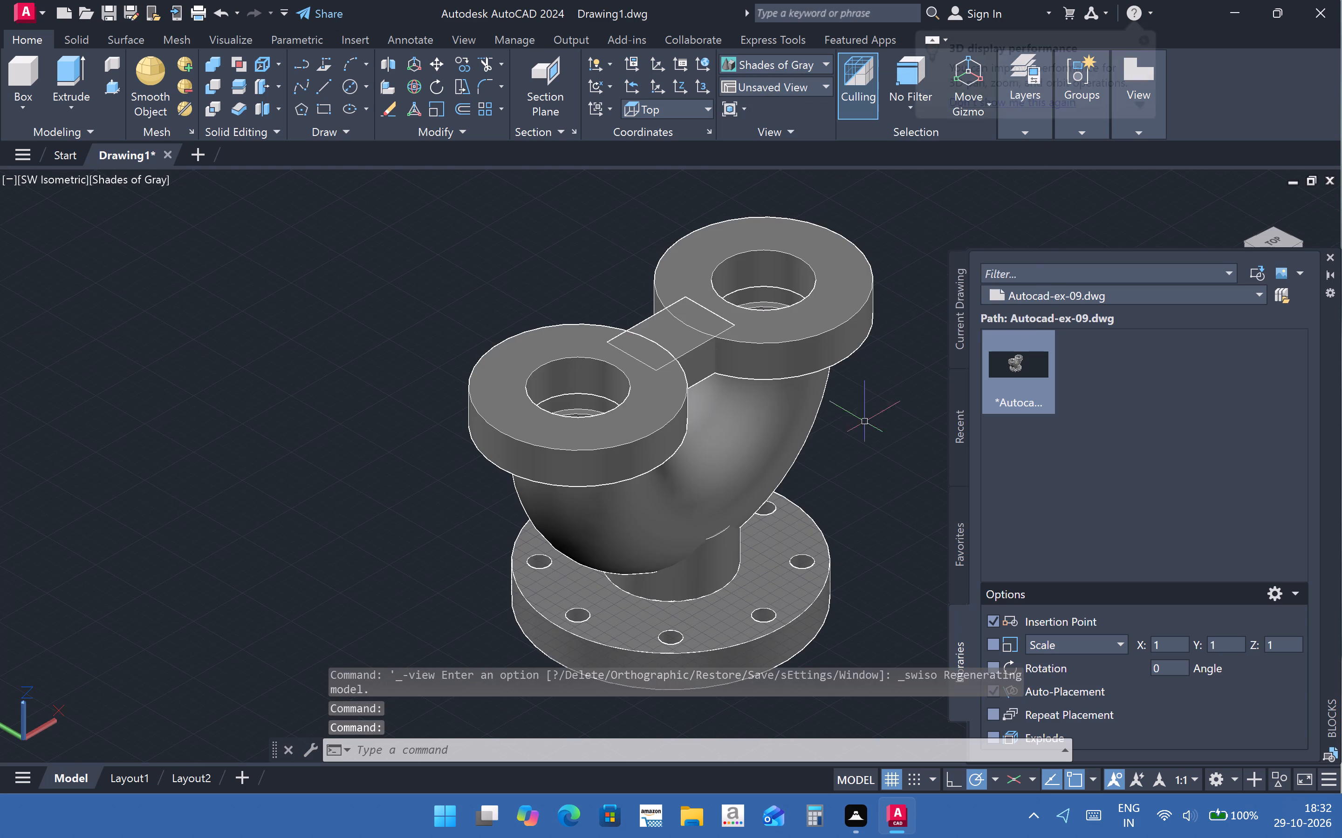
Close the Blocks palette and clear the pending selection window.
click(863, 500)
key(grave)
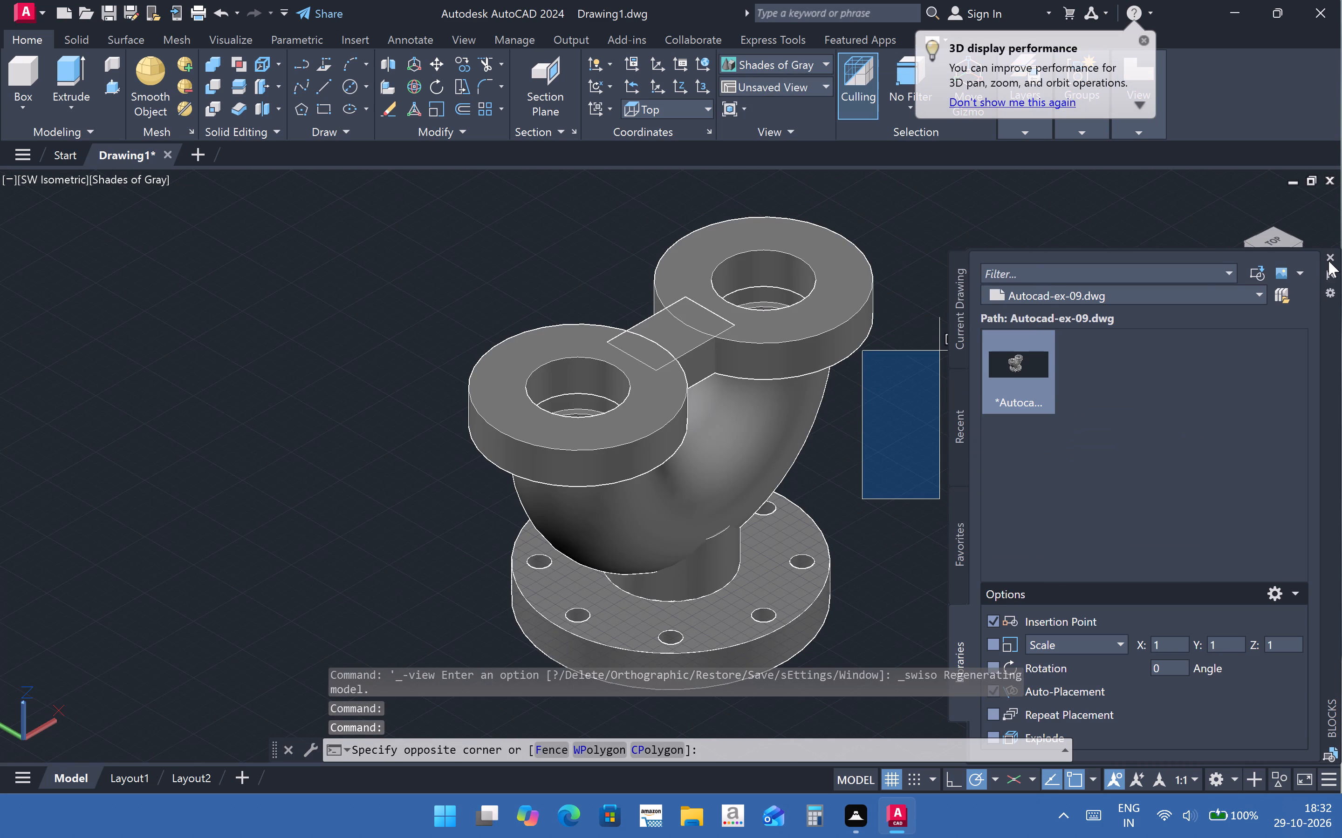
click(1328, 261)
key(grave)
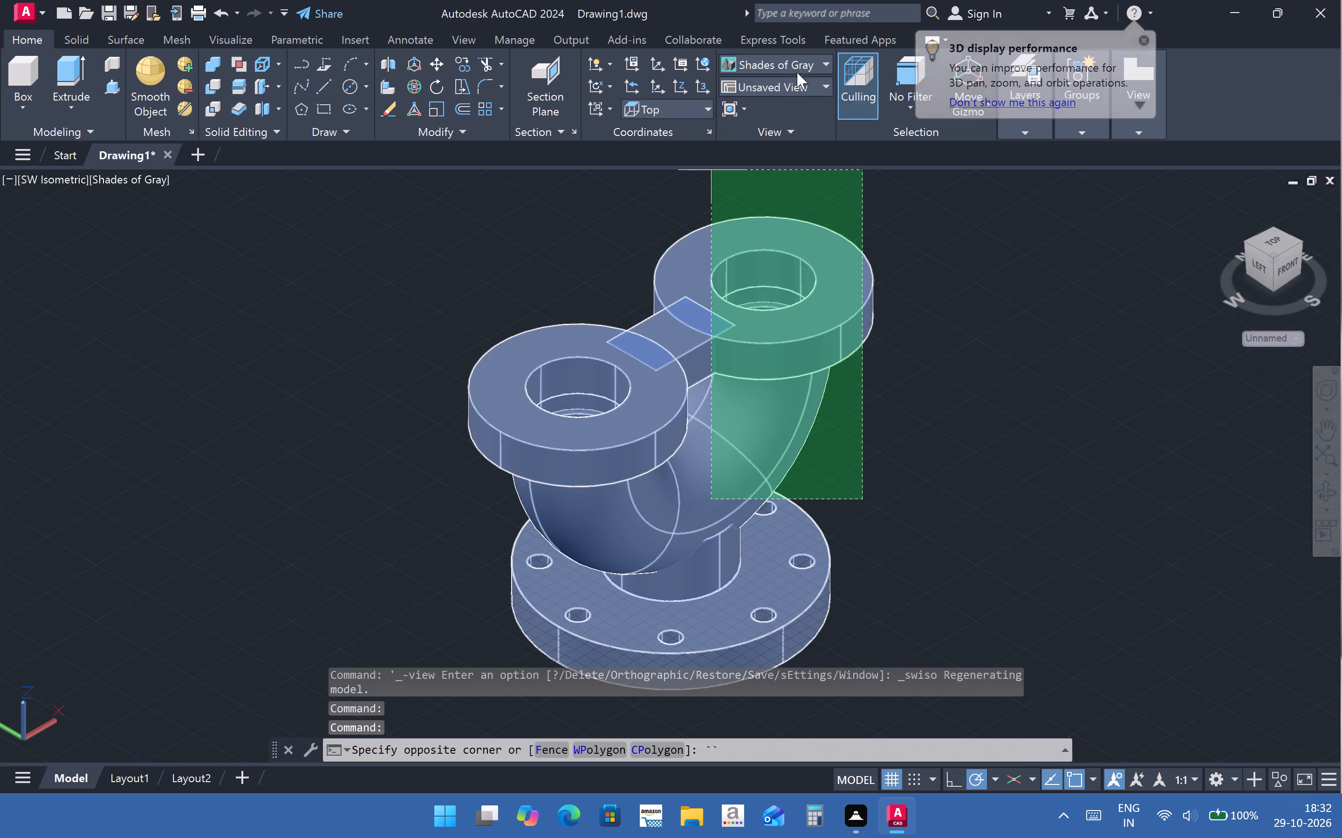
key(Escape)
key(grave)
Set the pipe fitting's visual style to Shaded with edges and centre it in model space.
click(804, 62)
click(814, 59)
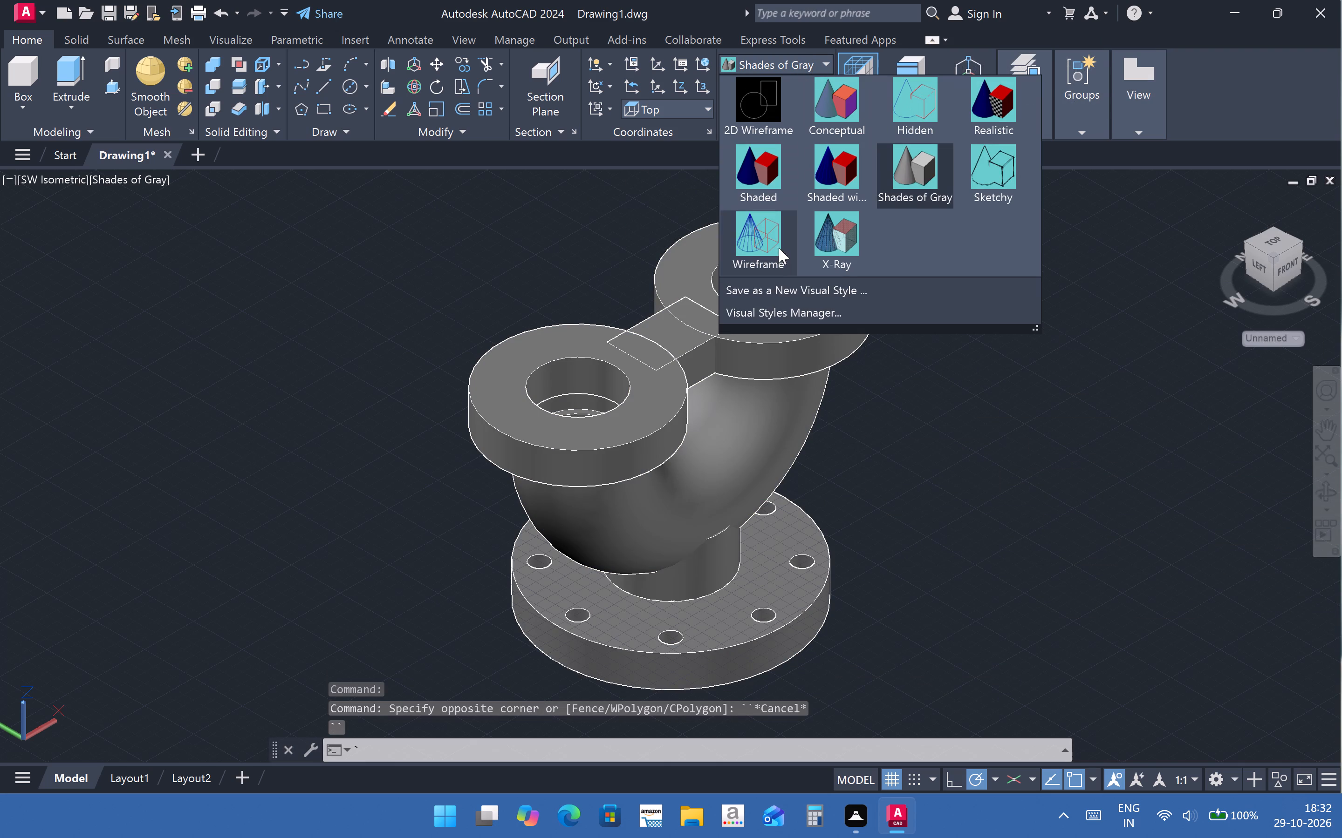
click(828, 178)
click(993, 597)
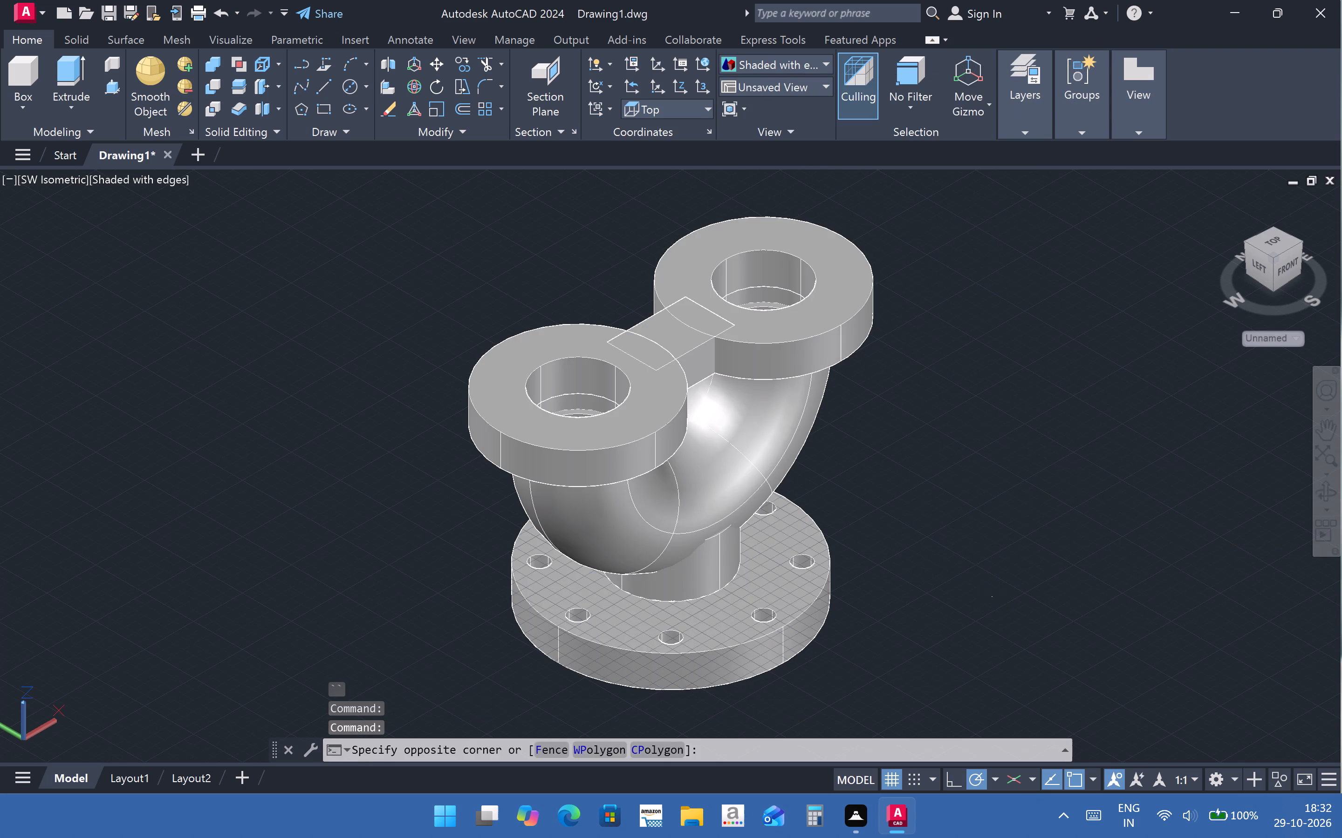
key(Escape)
key(Escape)
scroll(730, 451, down, 1)
middle_drag(771, 560, 776, 561)
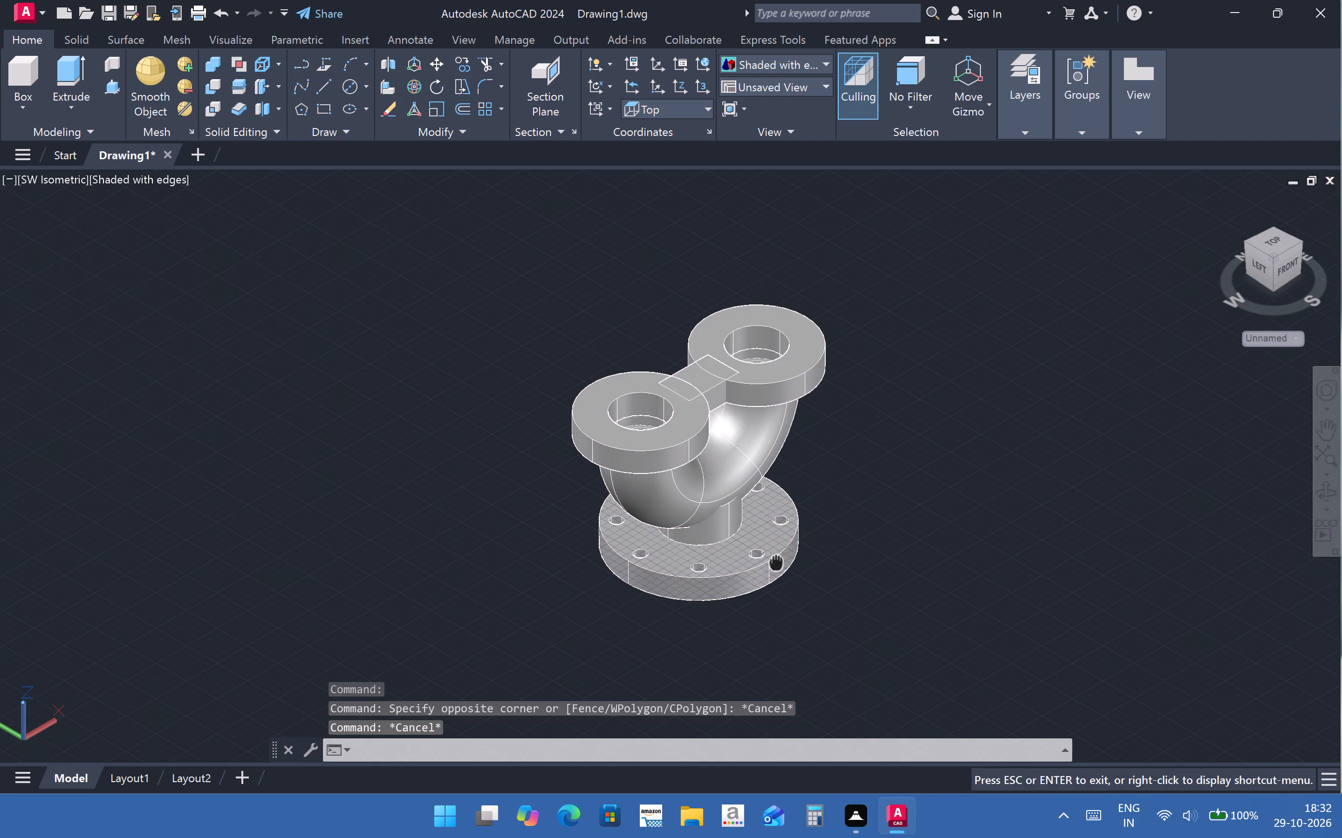
middle_drag(776, 561, 777, 561)
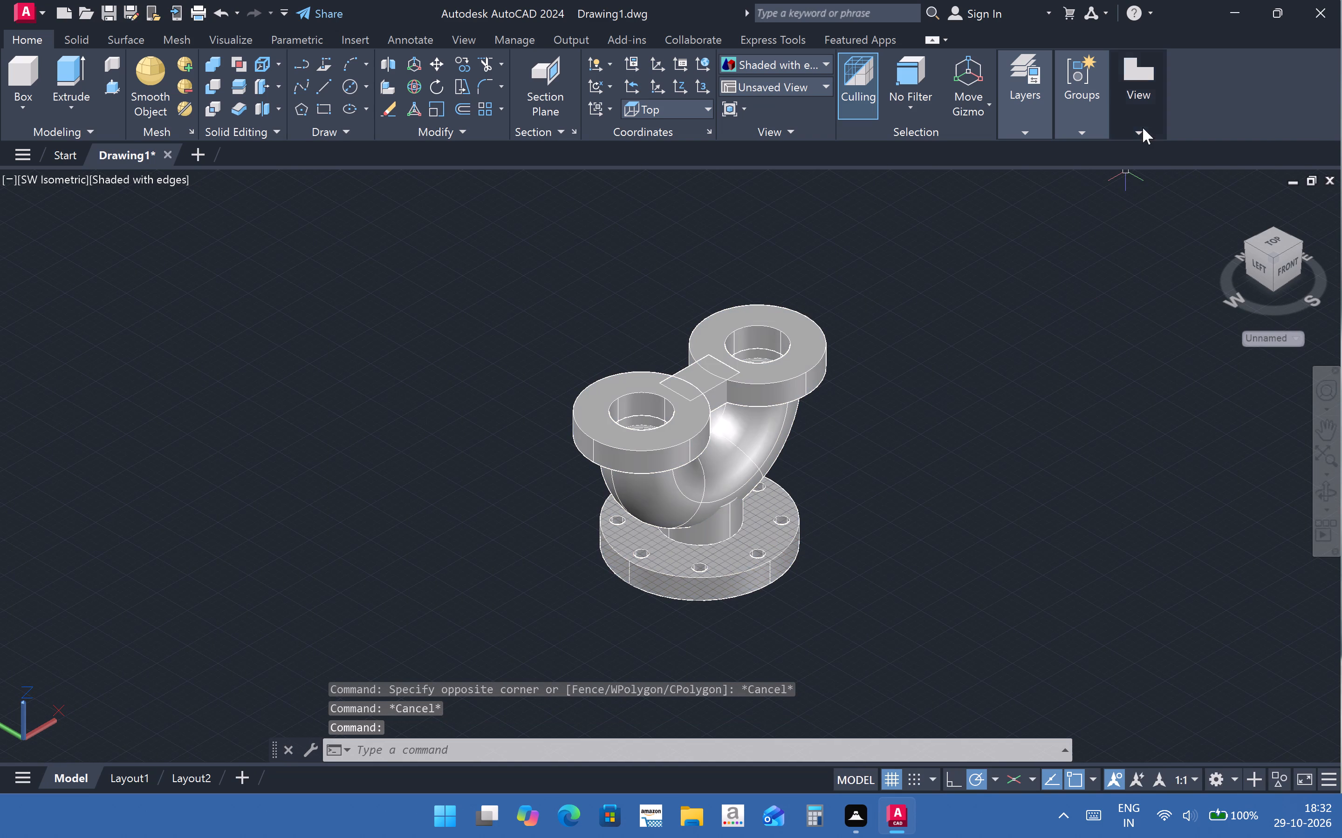
Switch from model space to Layout1, showing the pipe fitting on the paper sheet.
click(1143, 128)
click(1039, 589)
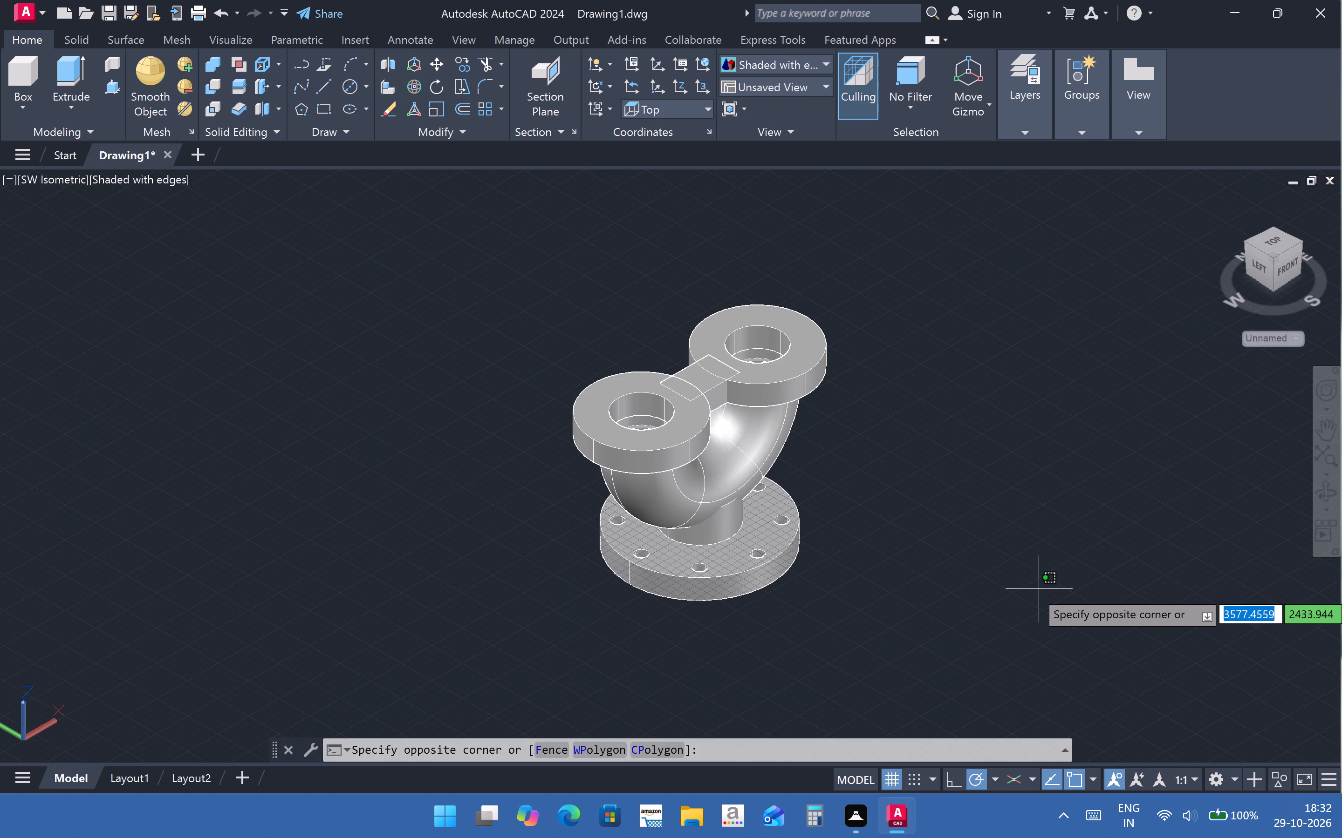
click(137, 782)
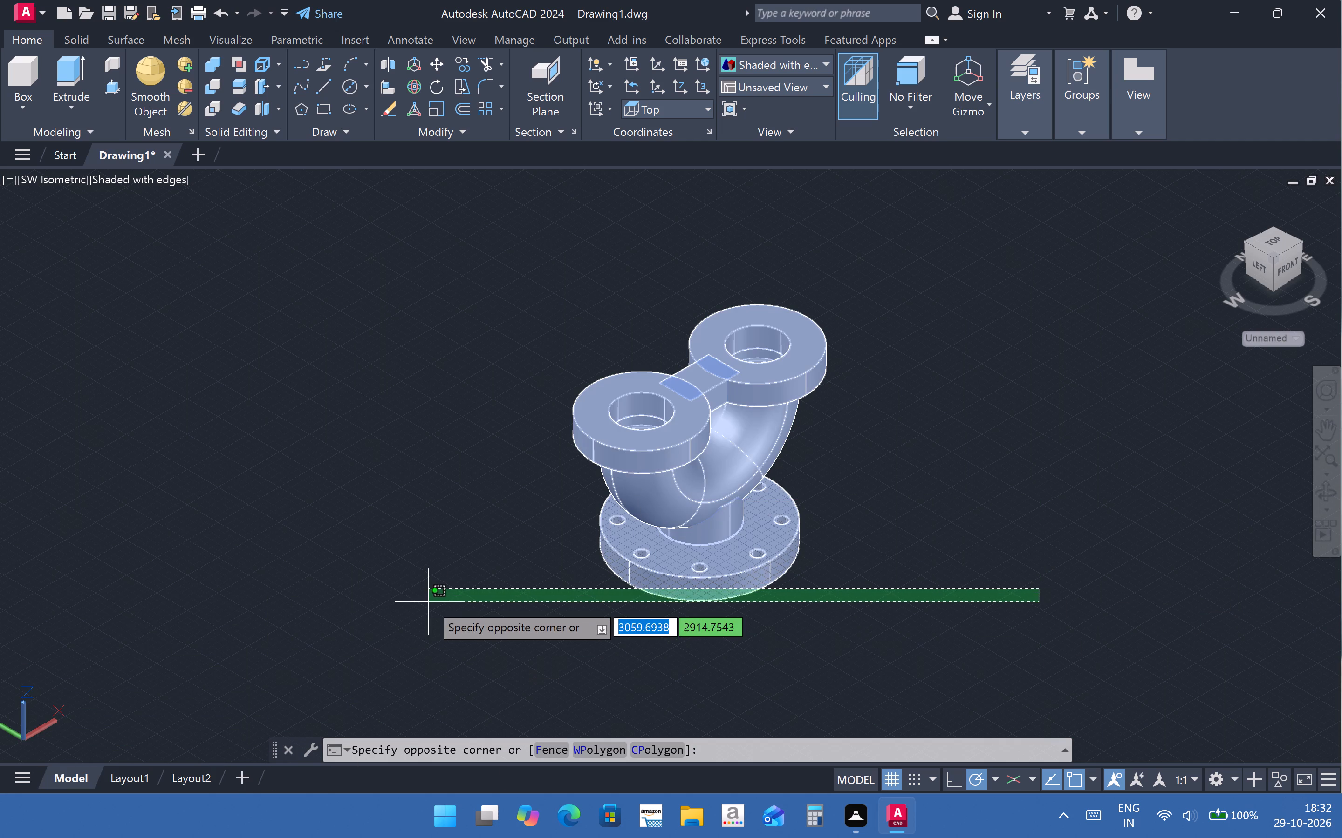
key(Escape)
click(131, 777)
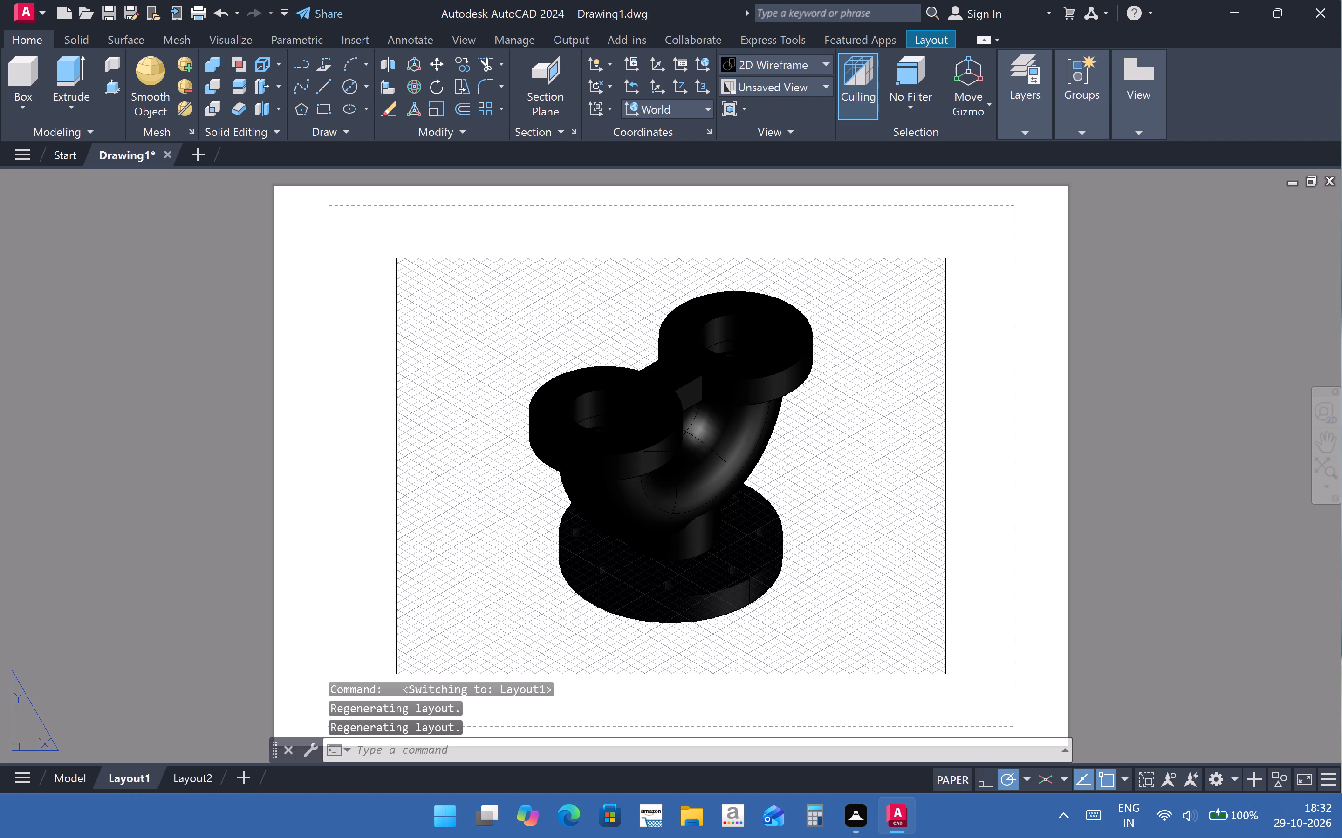
click(739, 471)
click(801, 595)
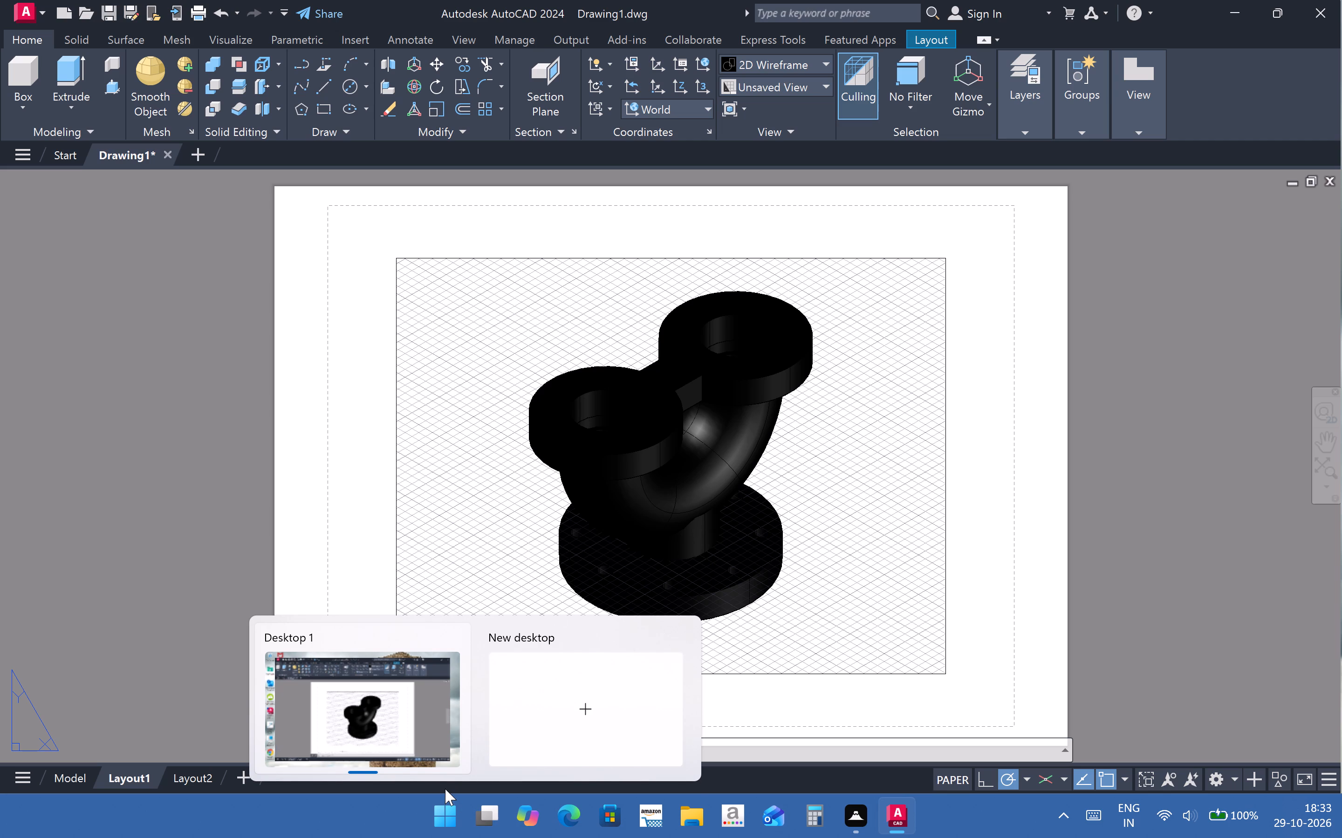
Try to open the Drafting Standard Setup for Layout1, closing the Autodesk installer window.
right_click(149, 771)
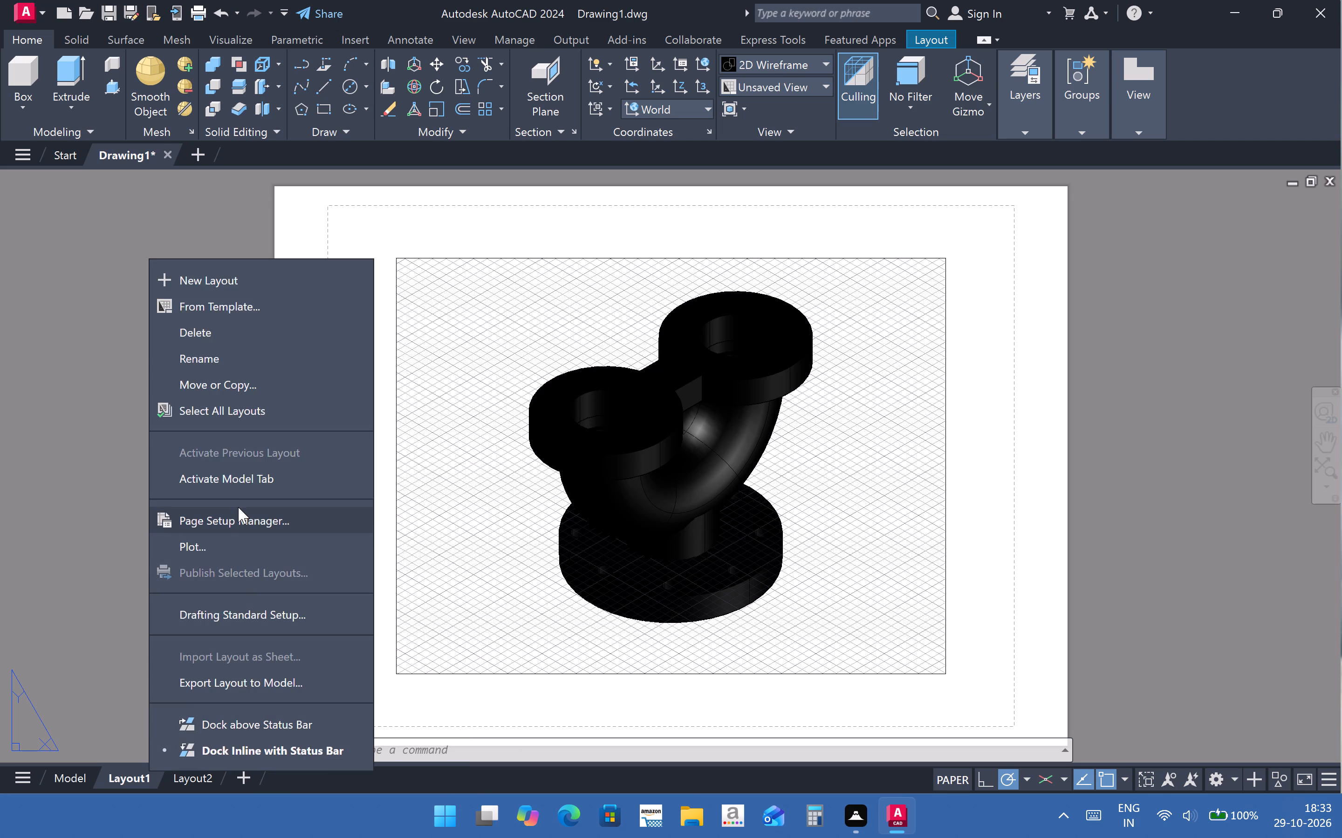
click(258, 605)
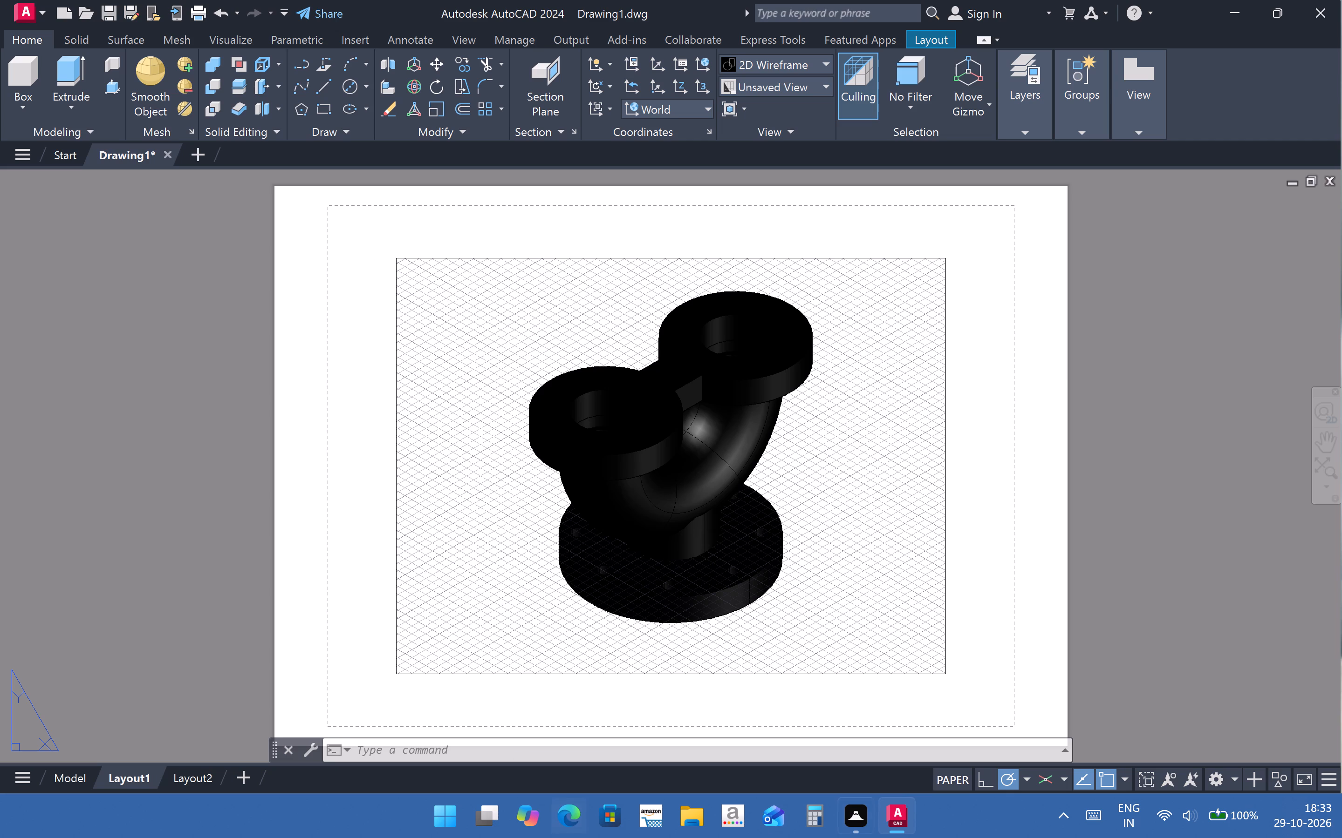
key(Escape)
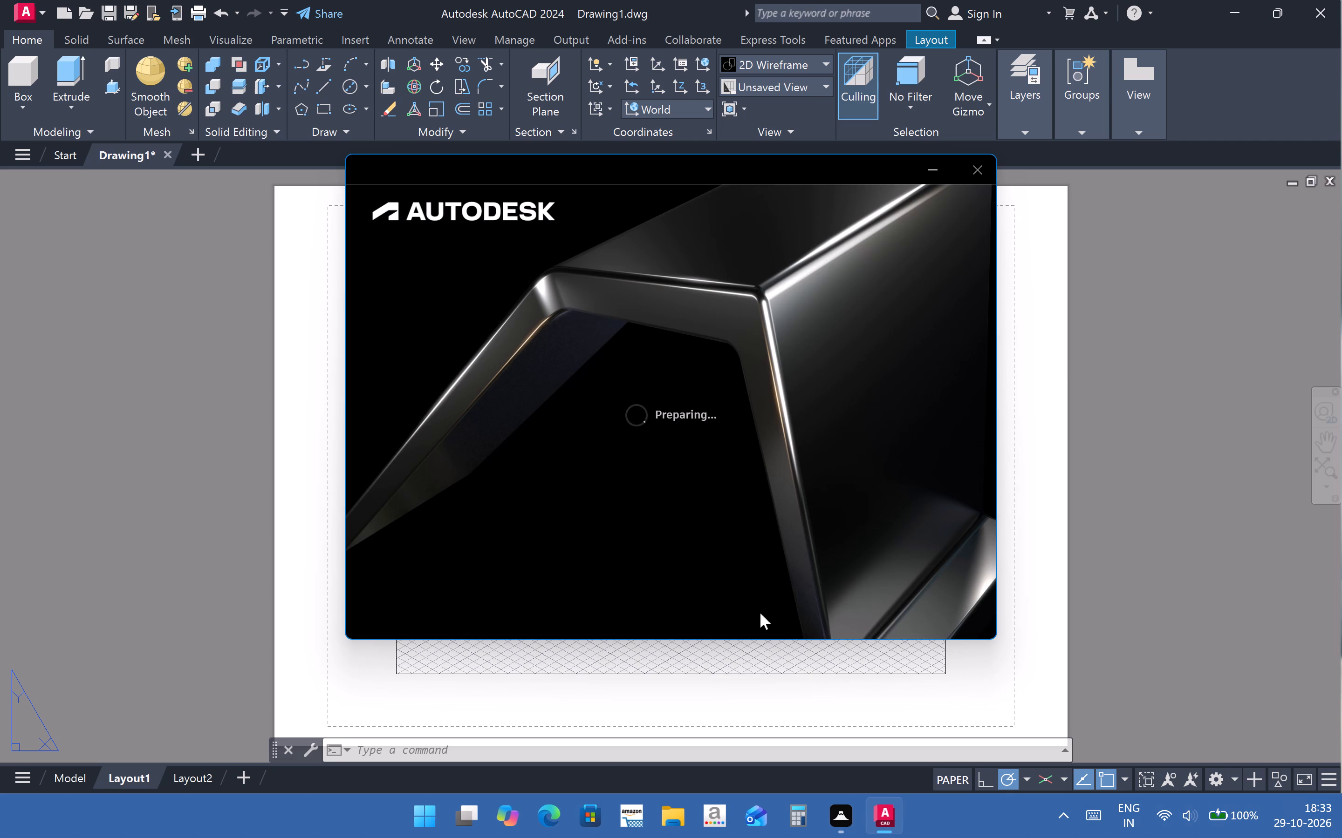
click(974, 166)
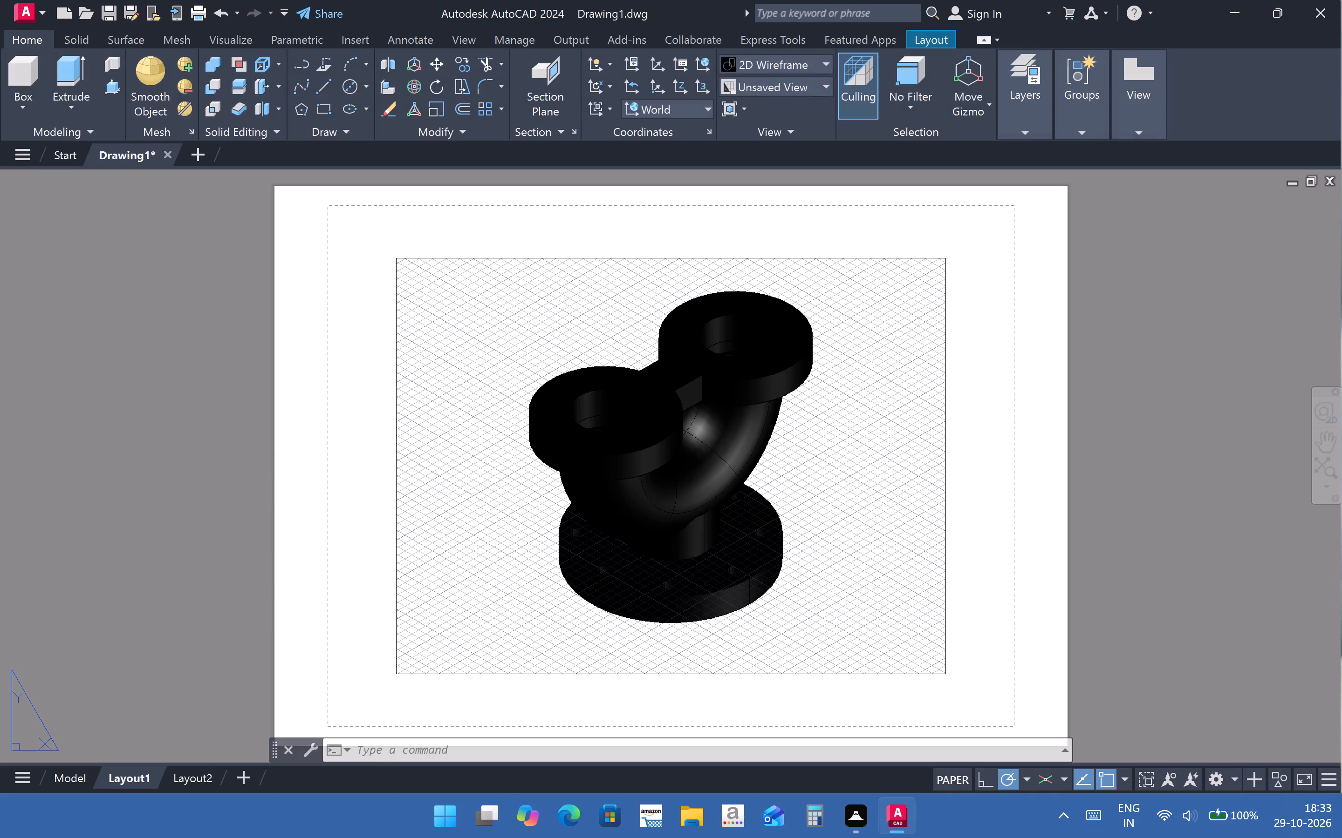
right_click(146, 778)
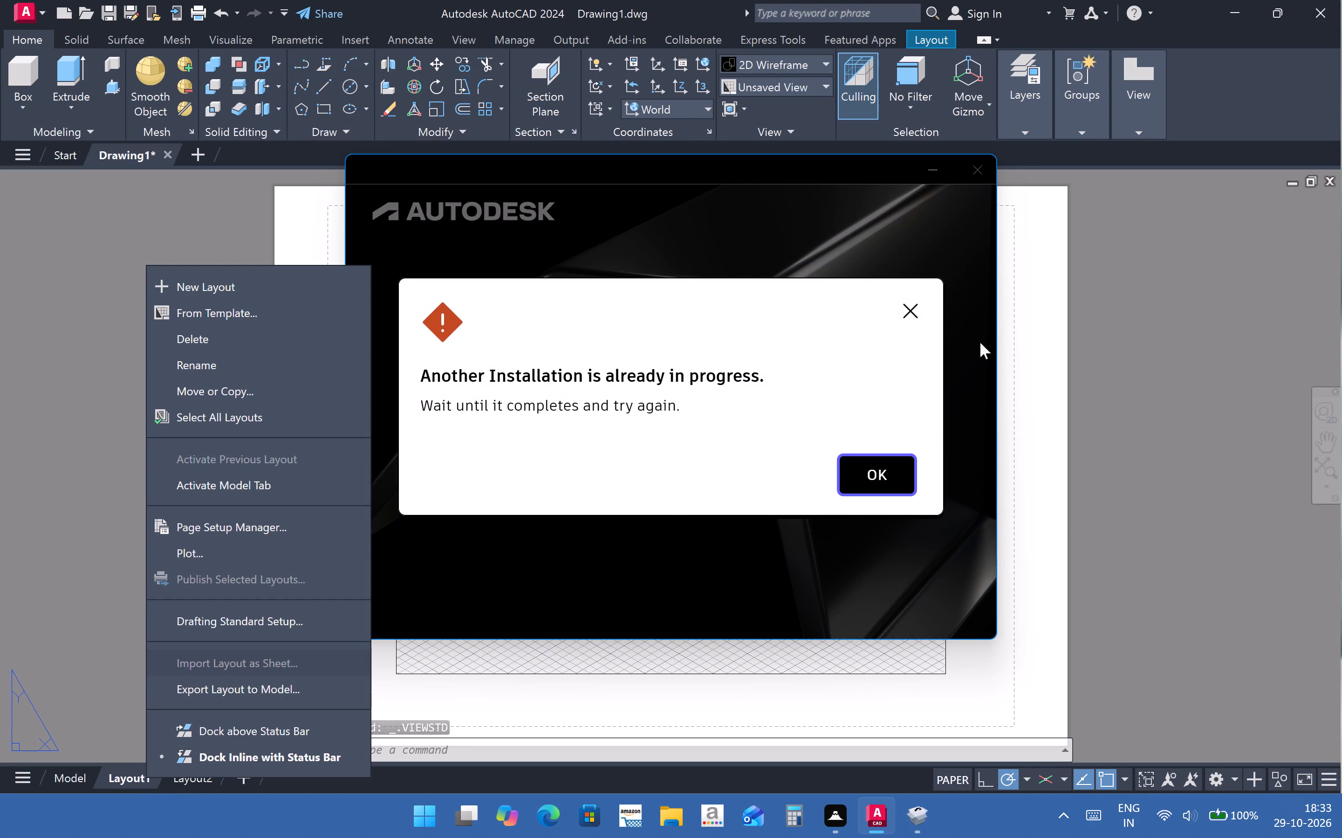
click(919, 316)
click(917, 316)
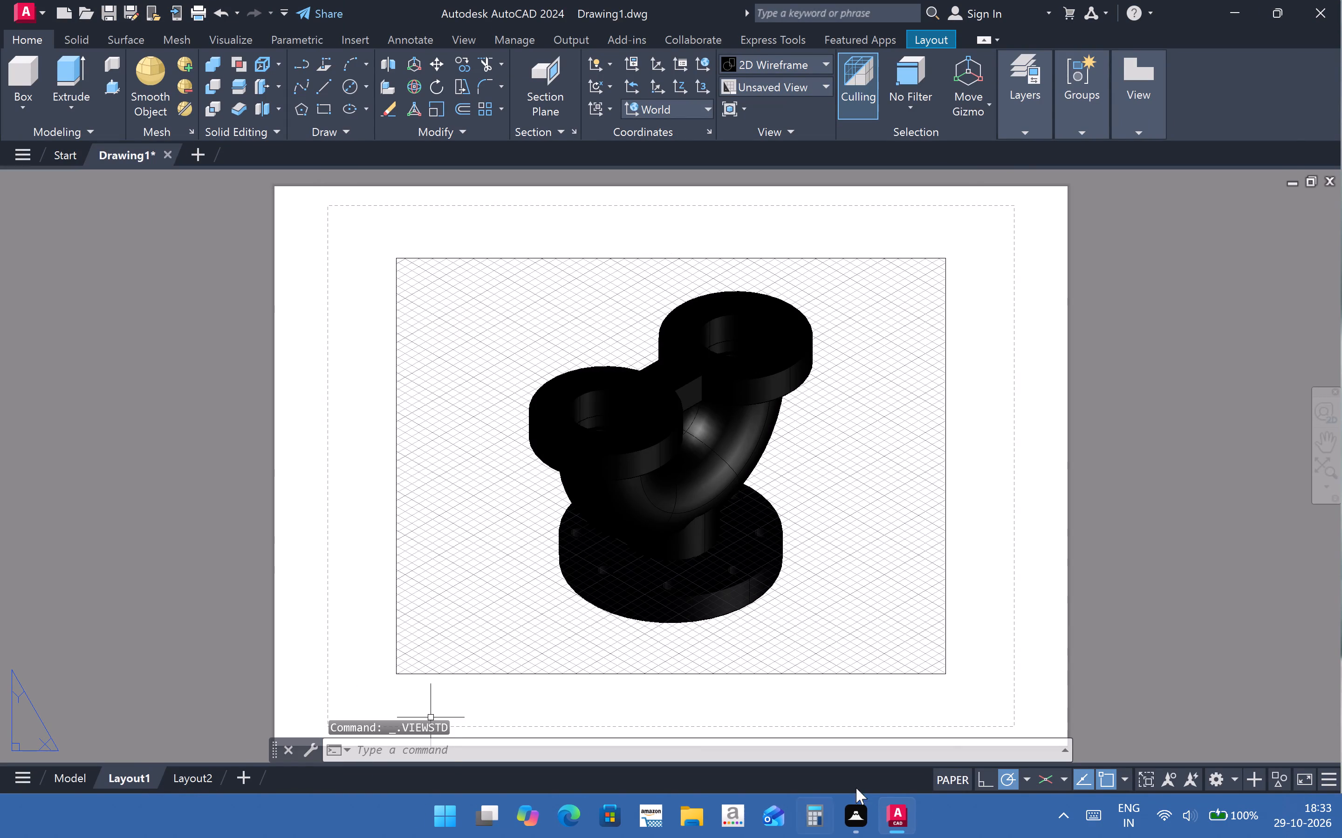
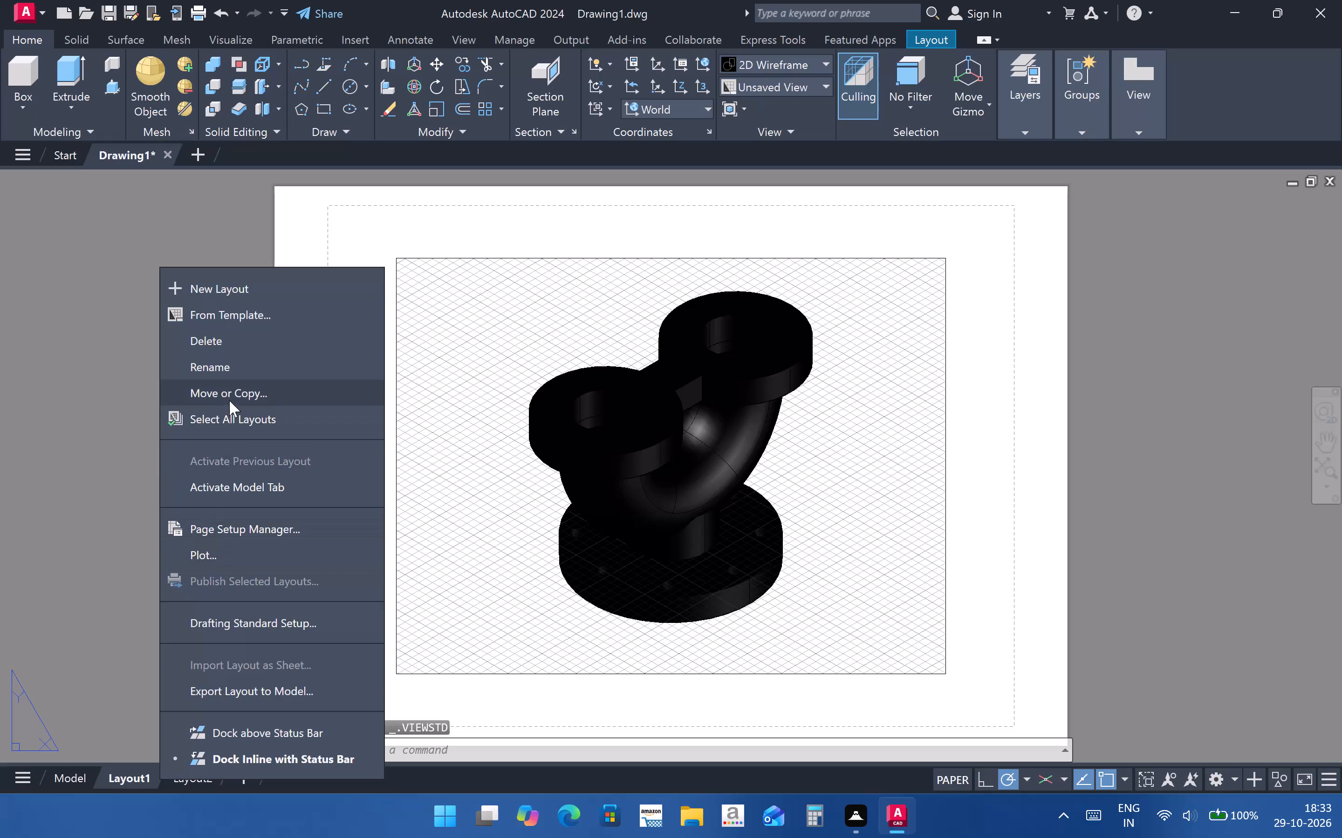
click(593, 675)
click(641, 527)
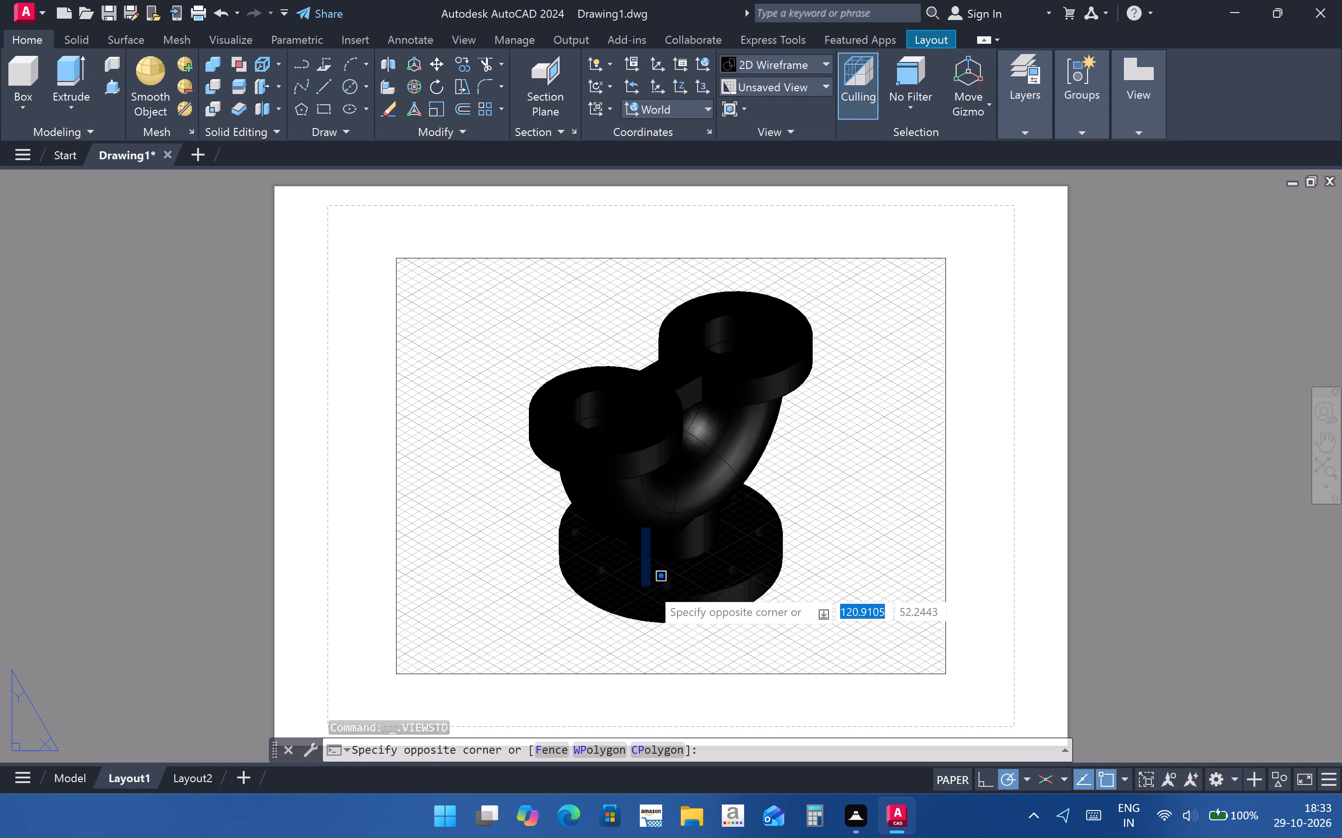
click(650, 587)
Set Layout1's drafting standard to third-angle projection for new drawing views.
right_click(142, 796)
click(131, 774)
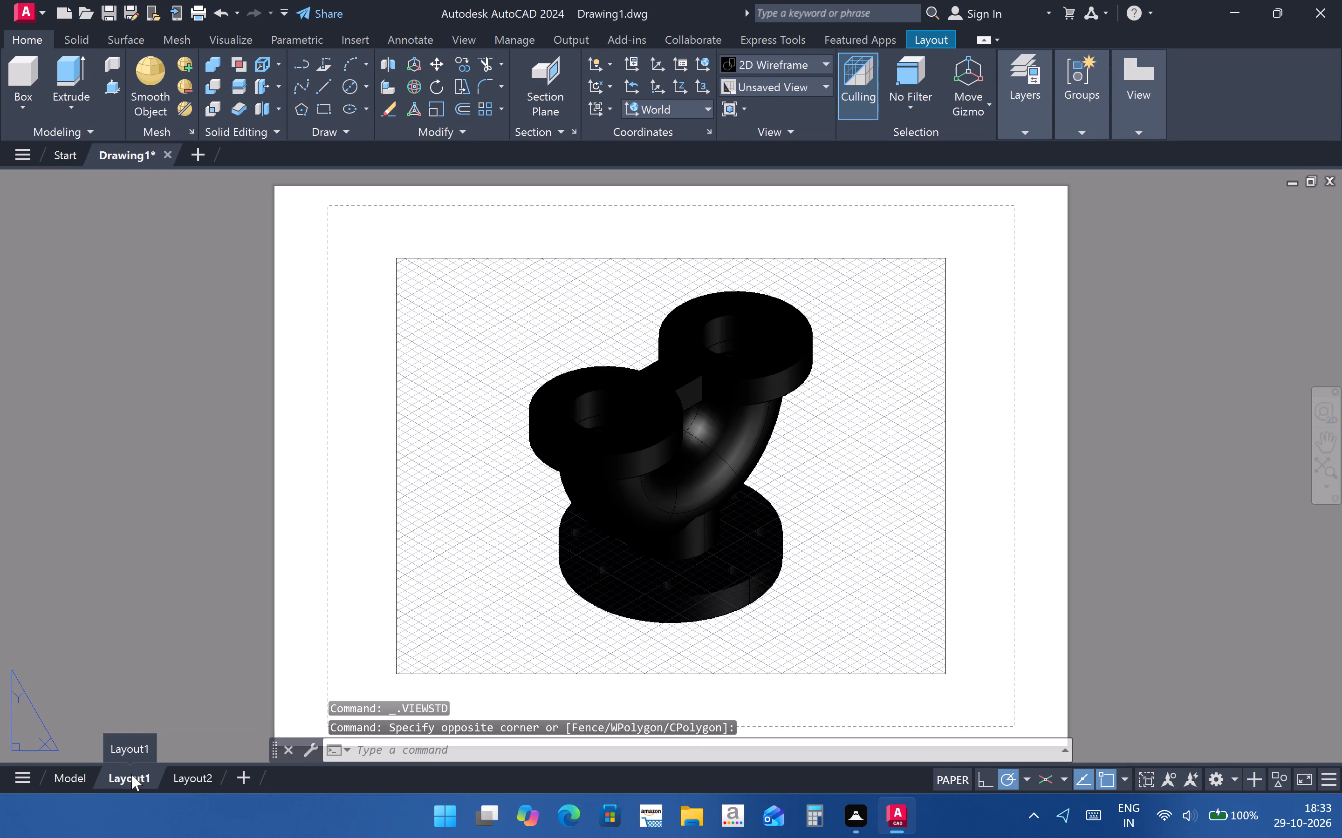
right_click(131, 774)
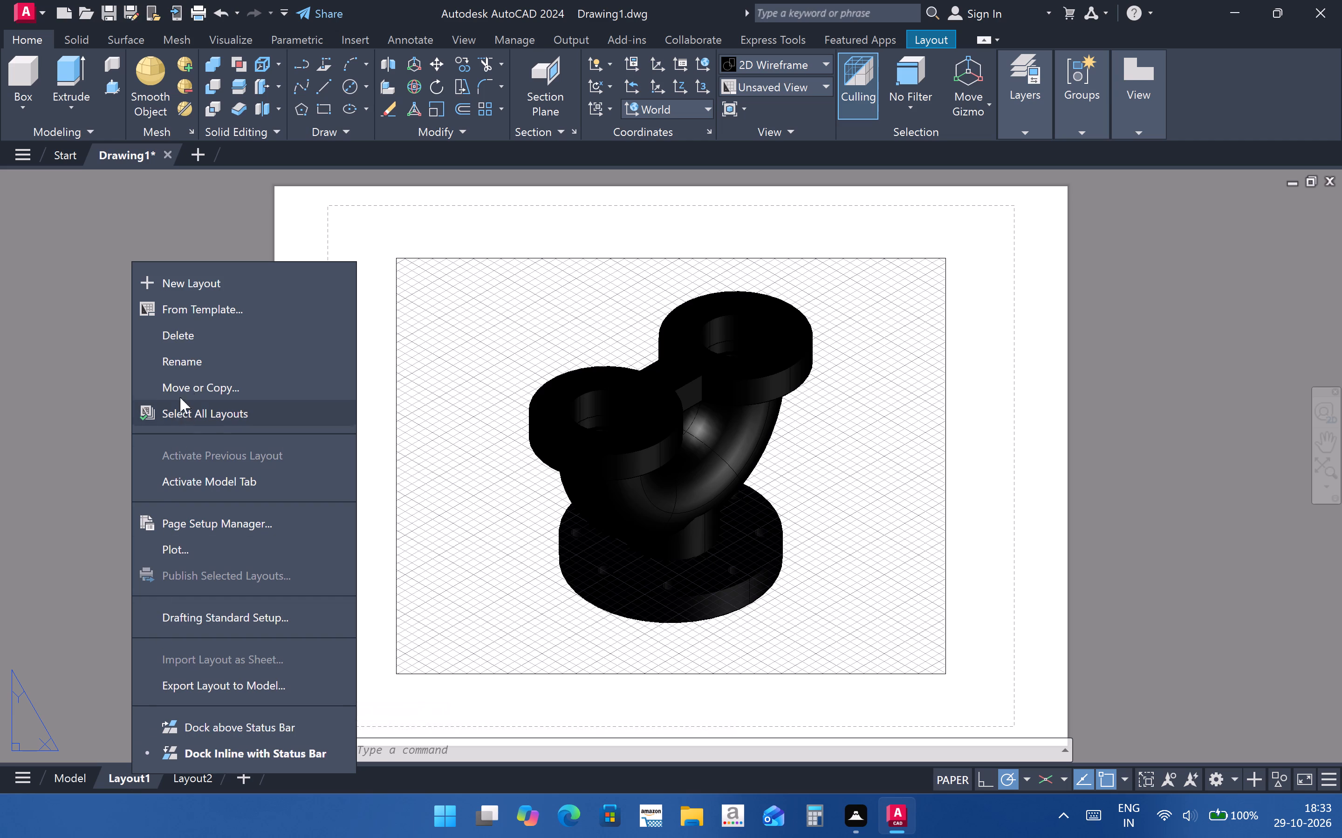
click(242, 609)
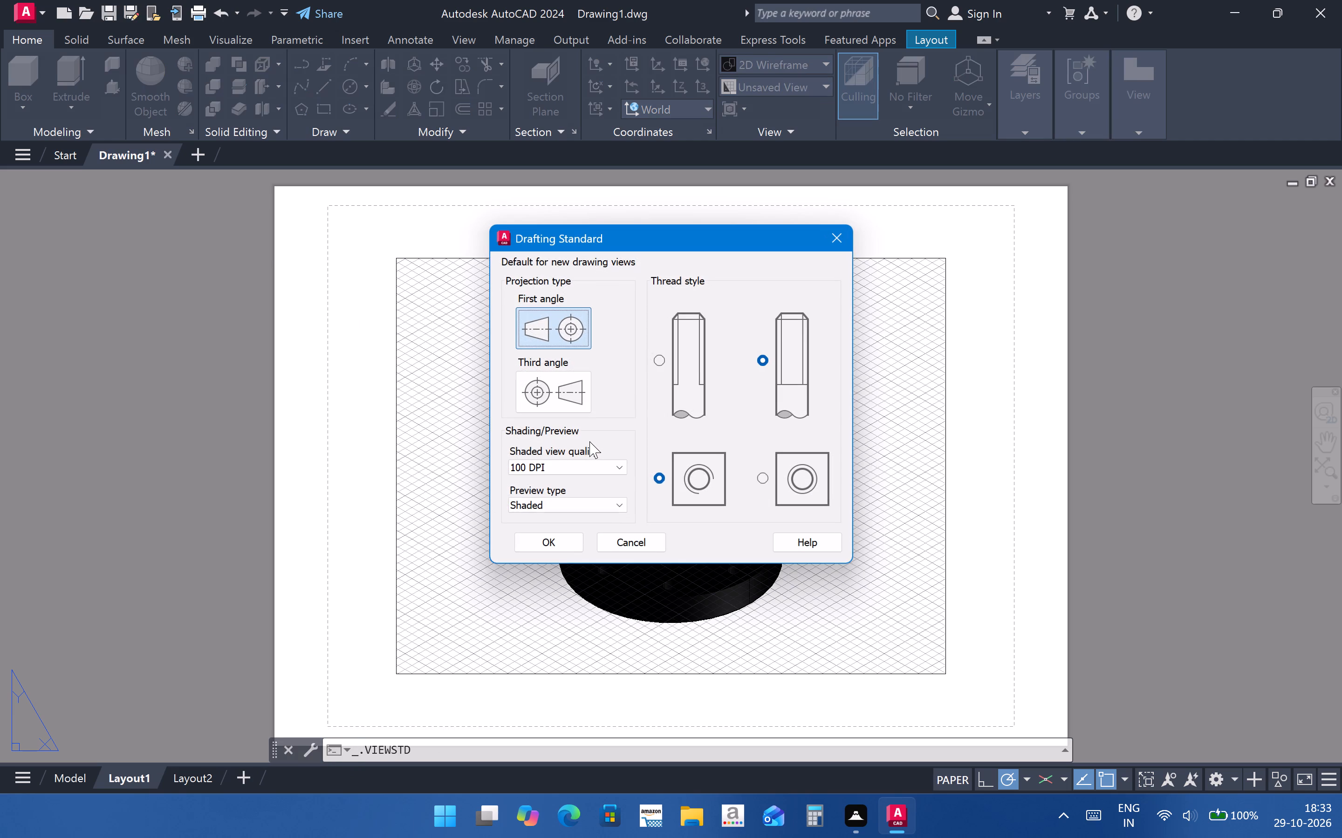
click(555, 401)
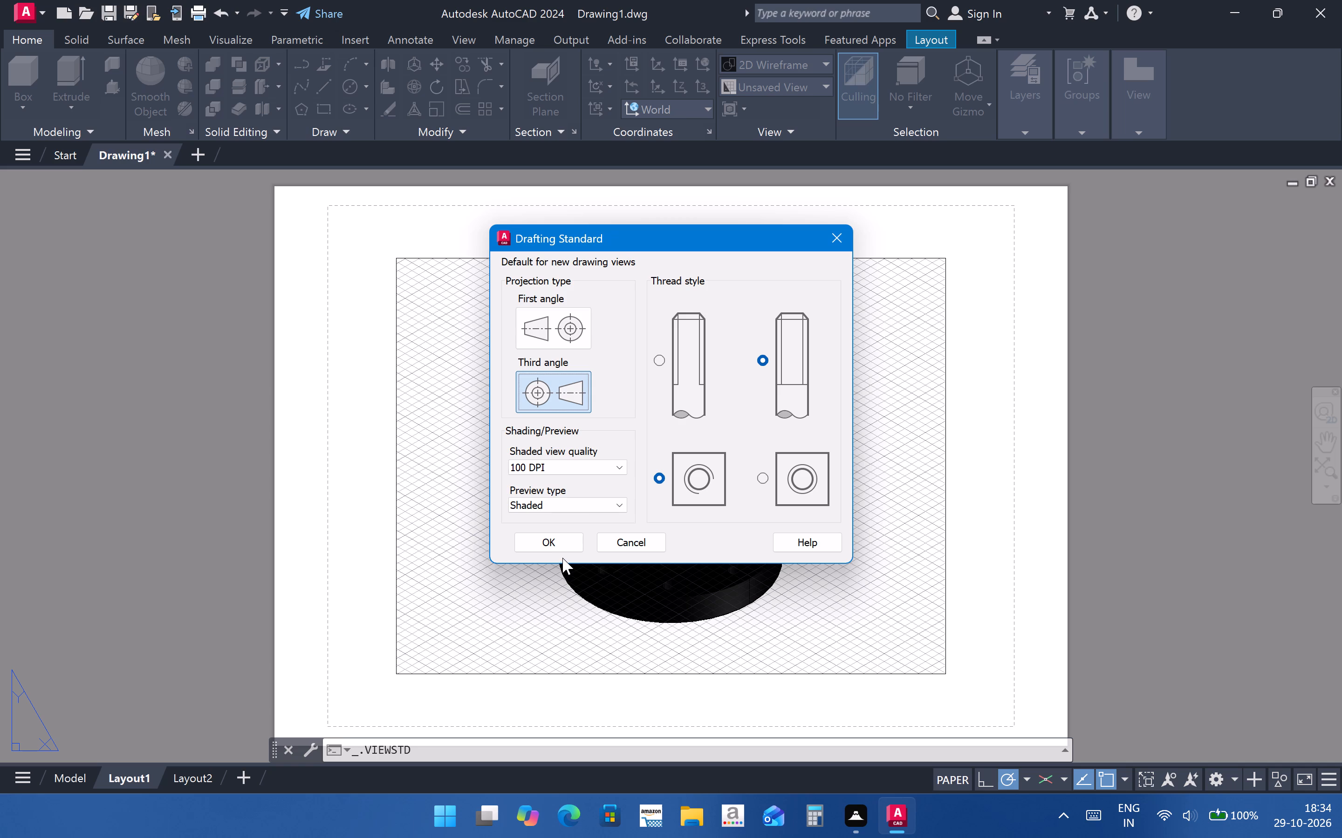
click(560, 545)
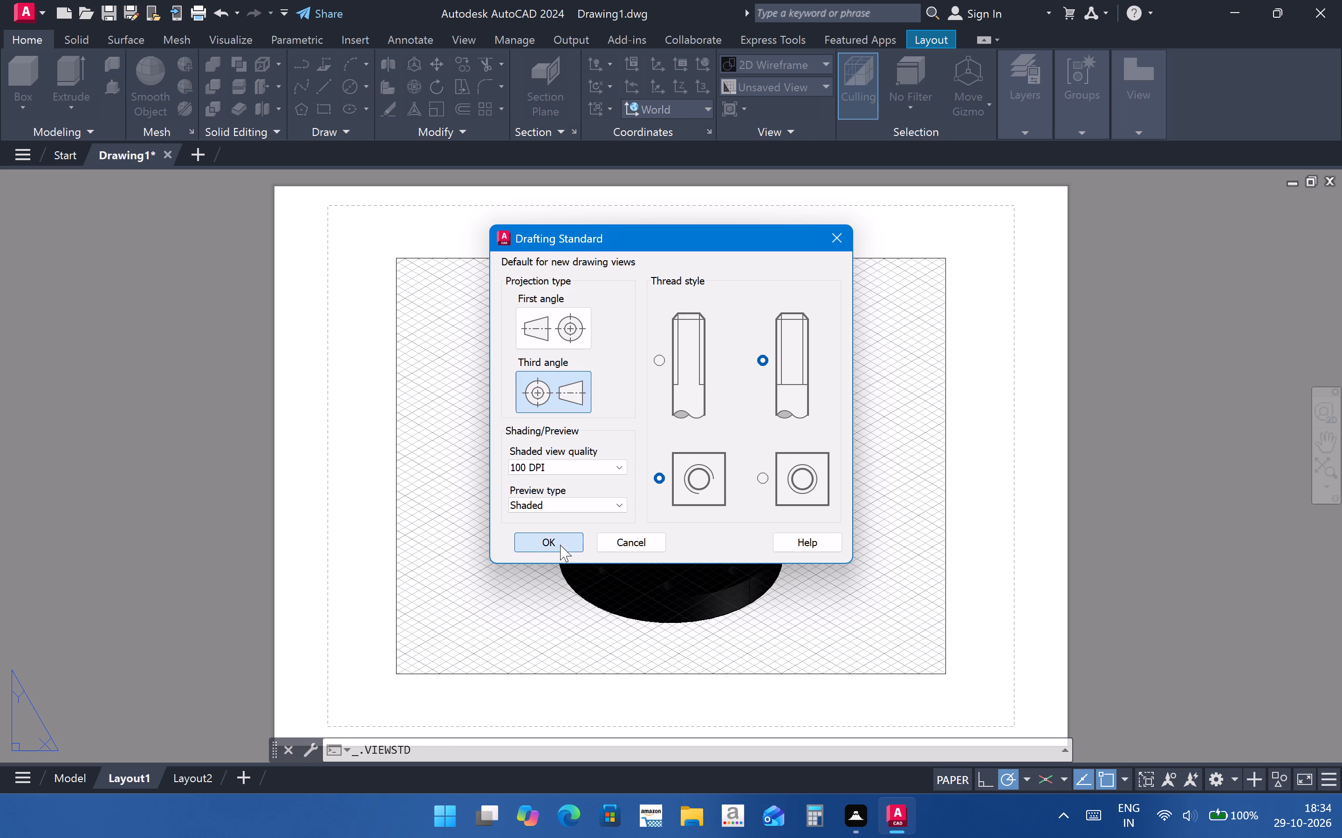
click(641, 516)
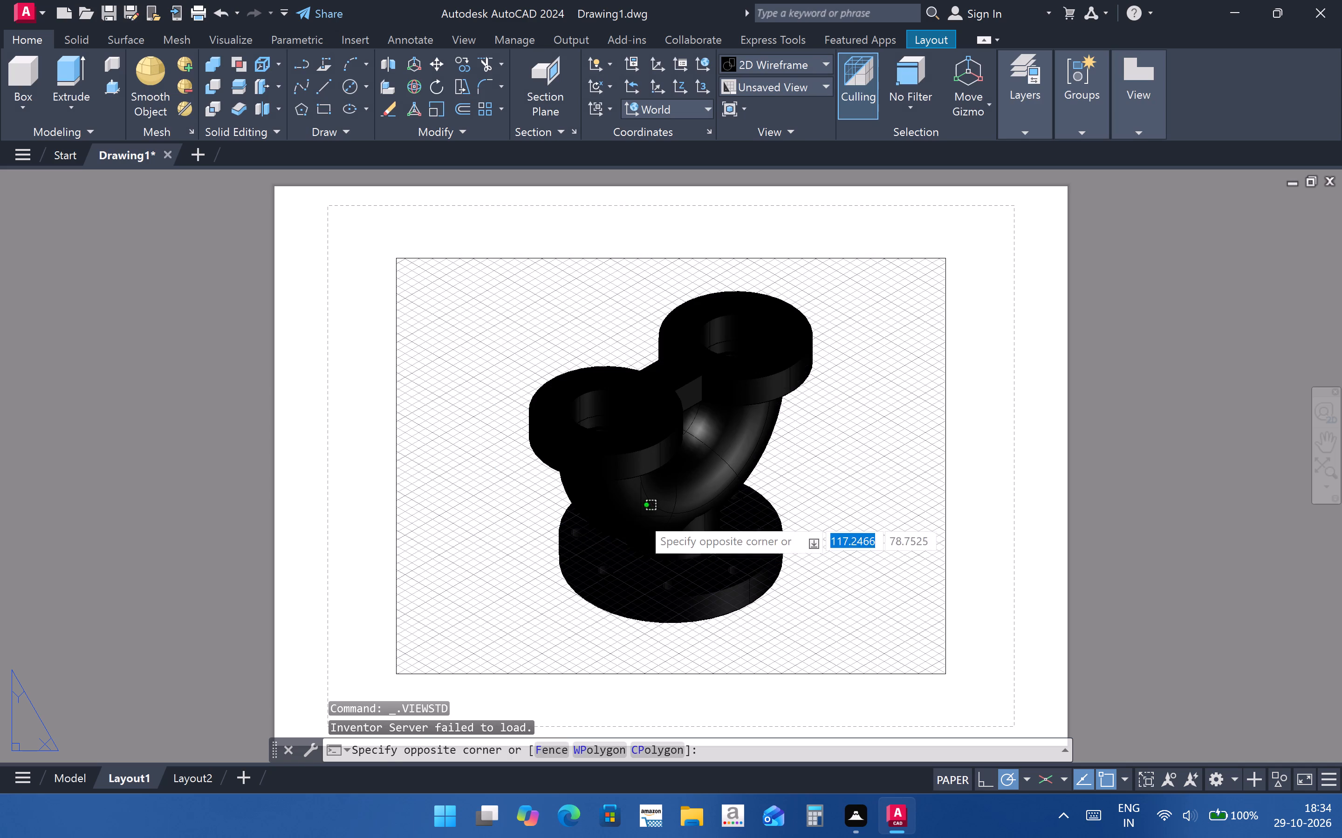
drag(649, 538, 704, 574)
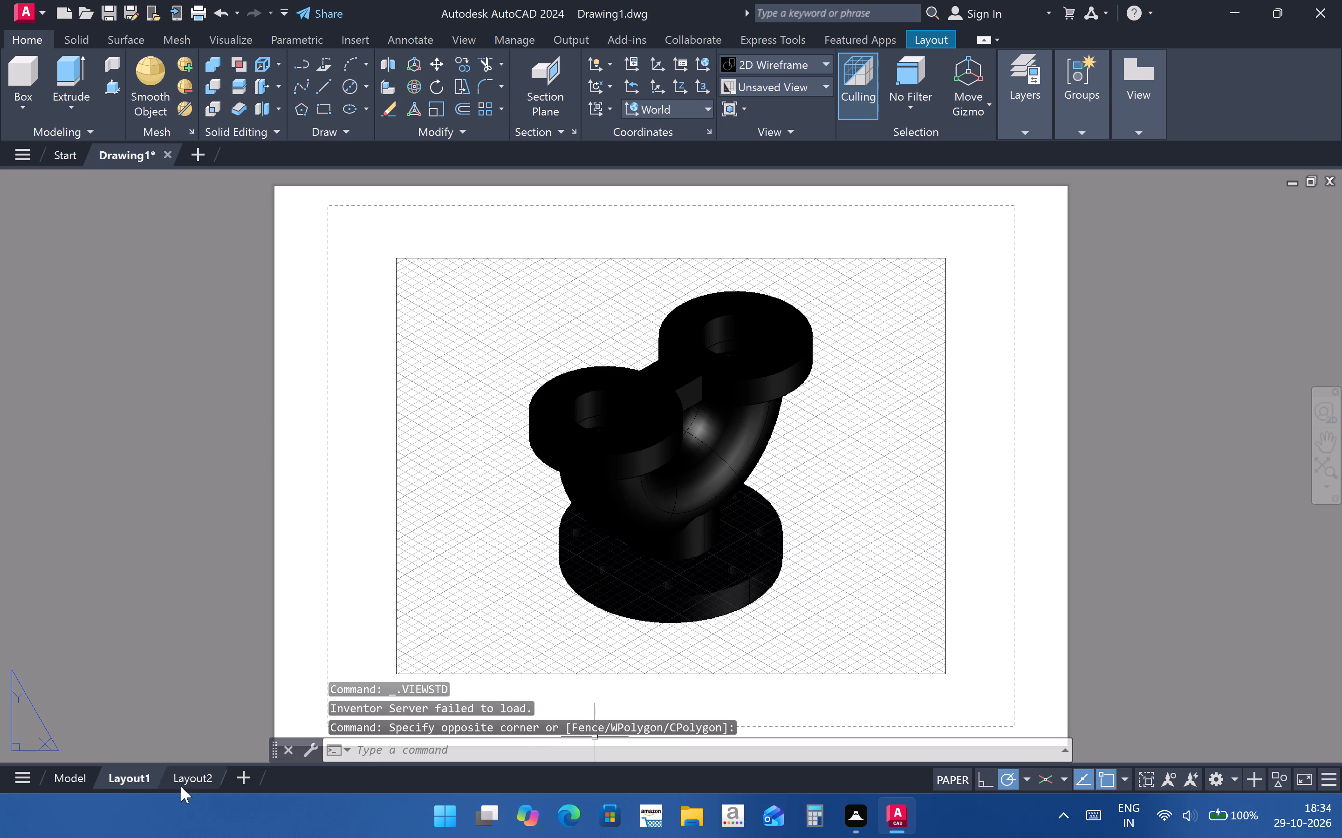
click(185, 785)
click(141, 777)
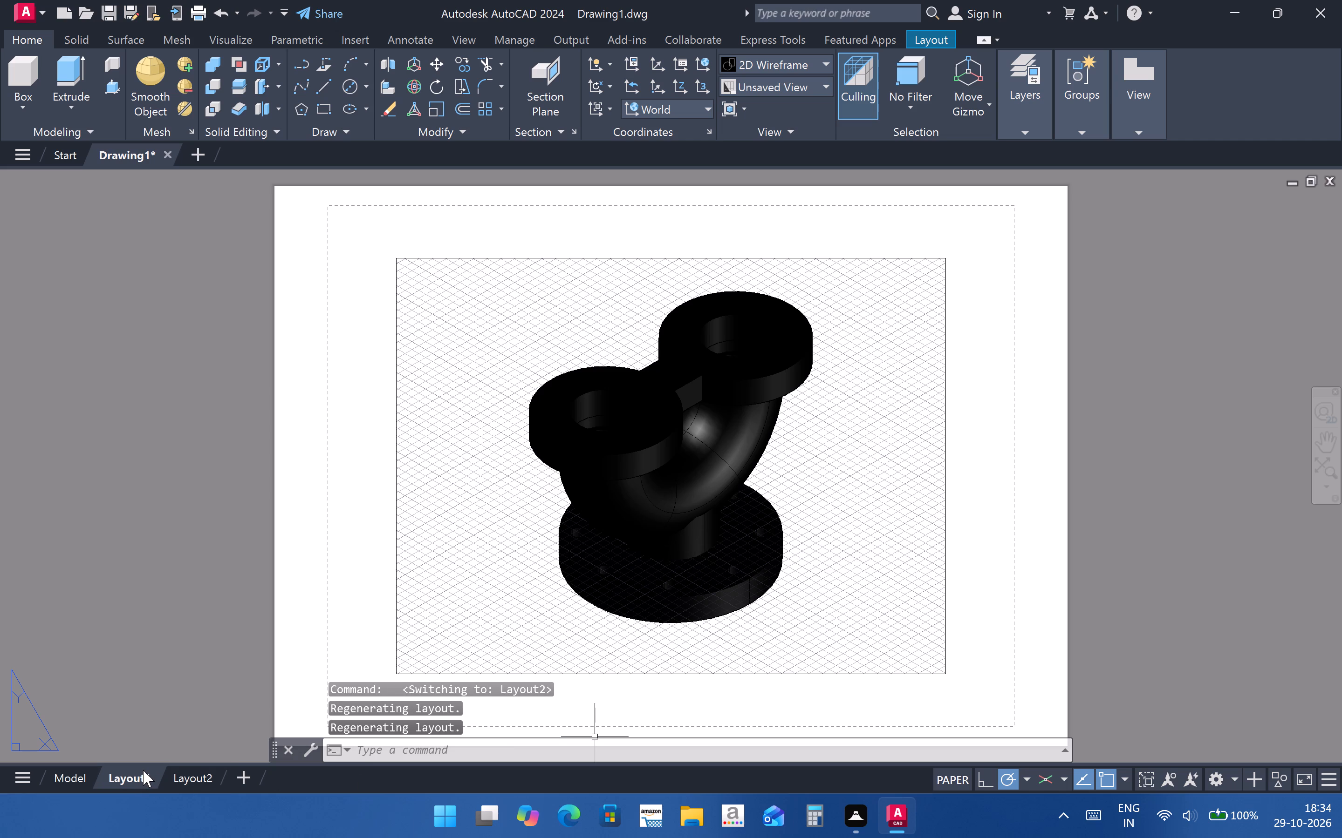
Modify Layout1's page setup to use the Microsoft Print to PDF printer with A4 paper.
right_click(156, 775)
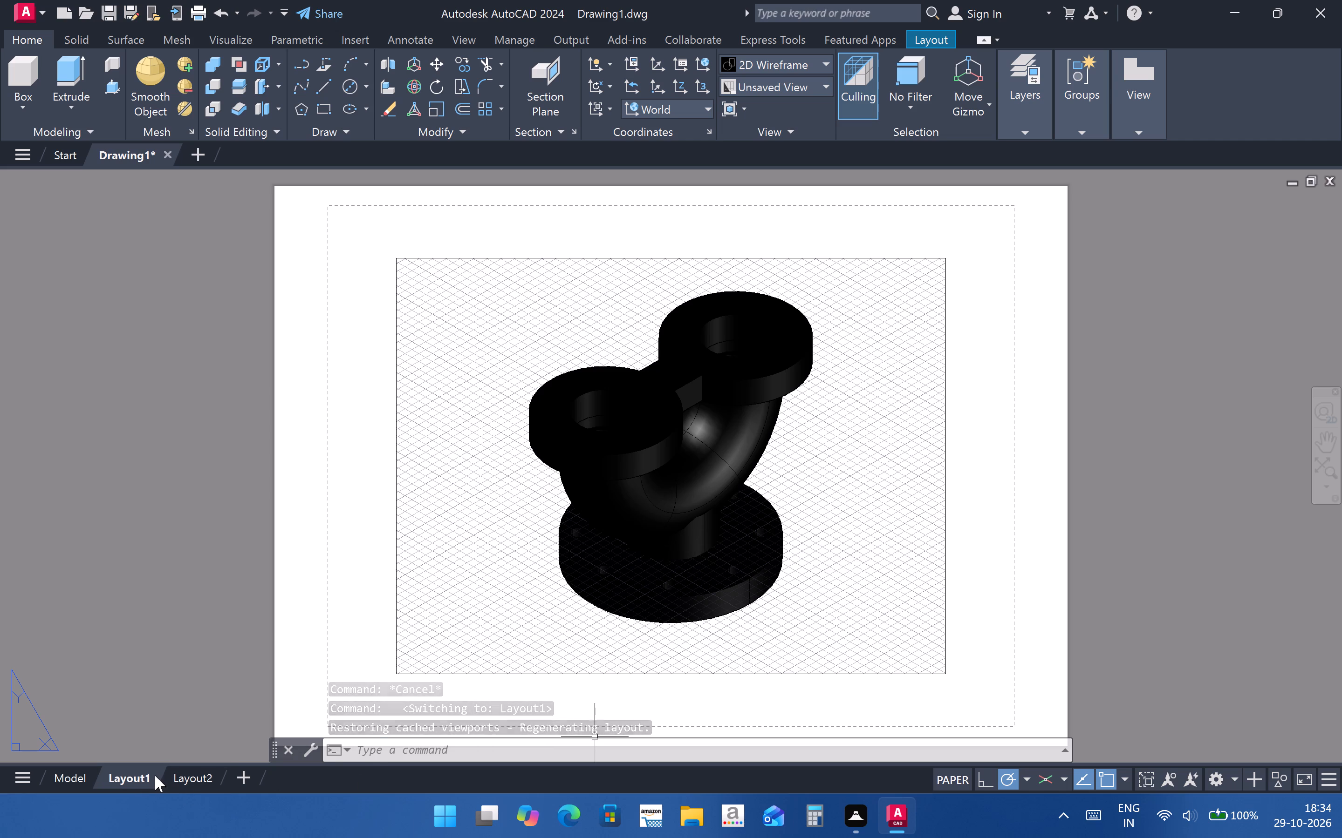
click(234, 529)
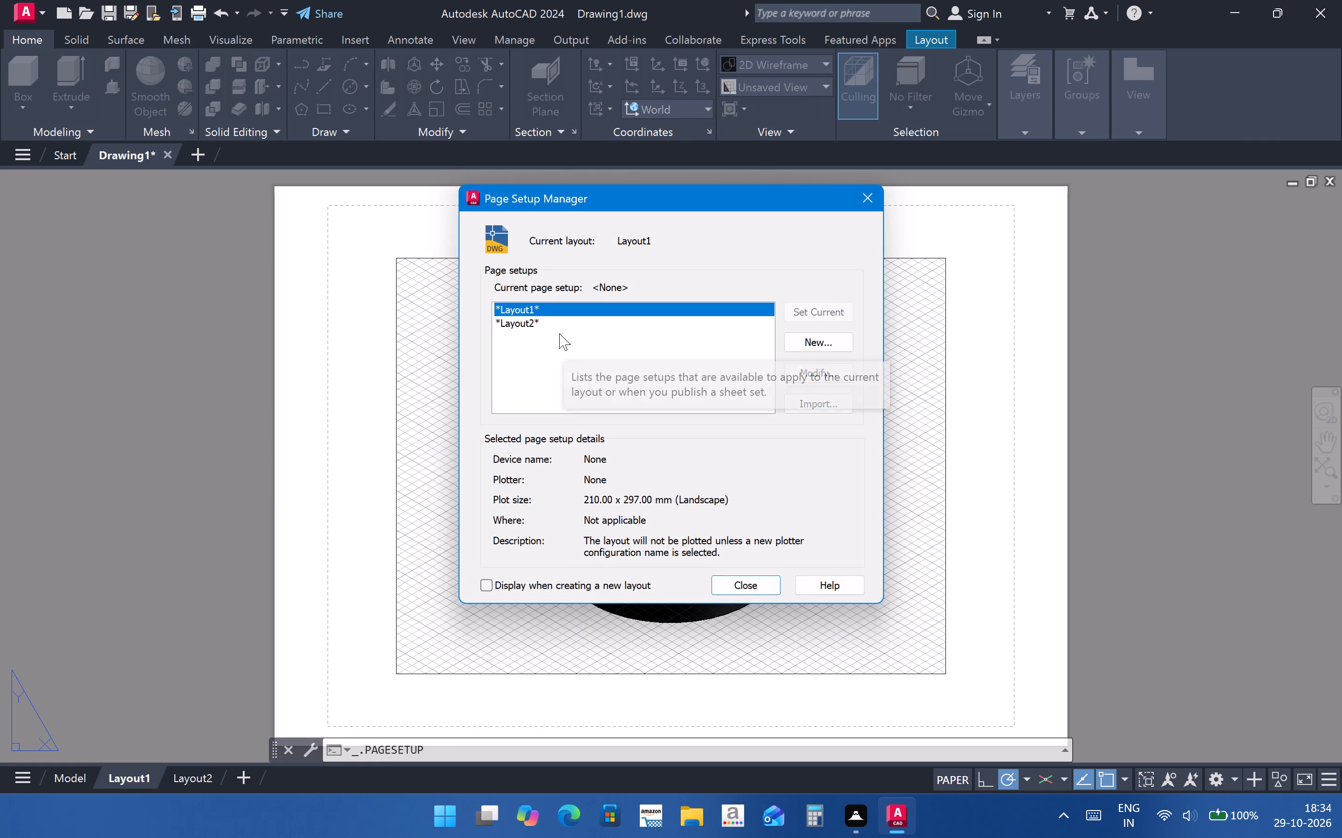
click(816, 371)
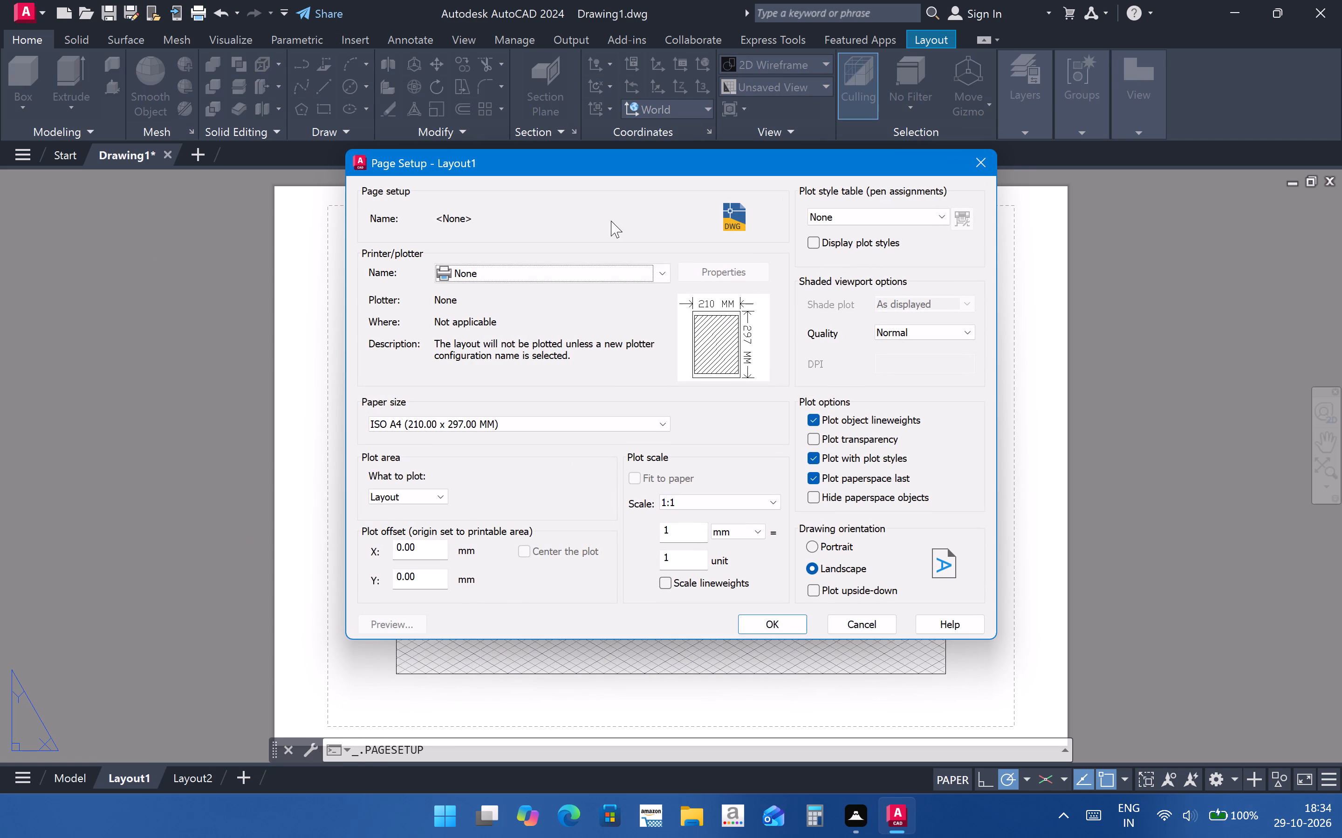
click(615, 265)
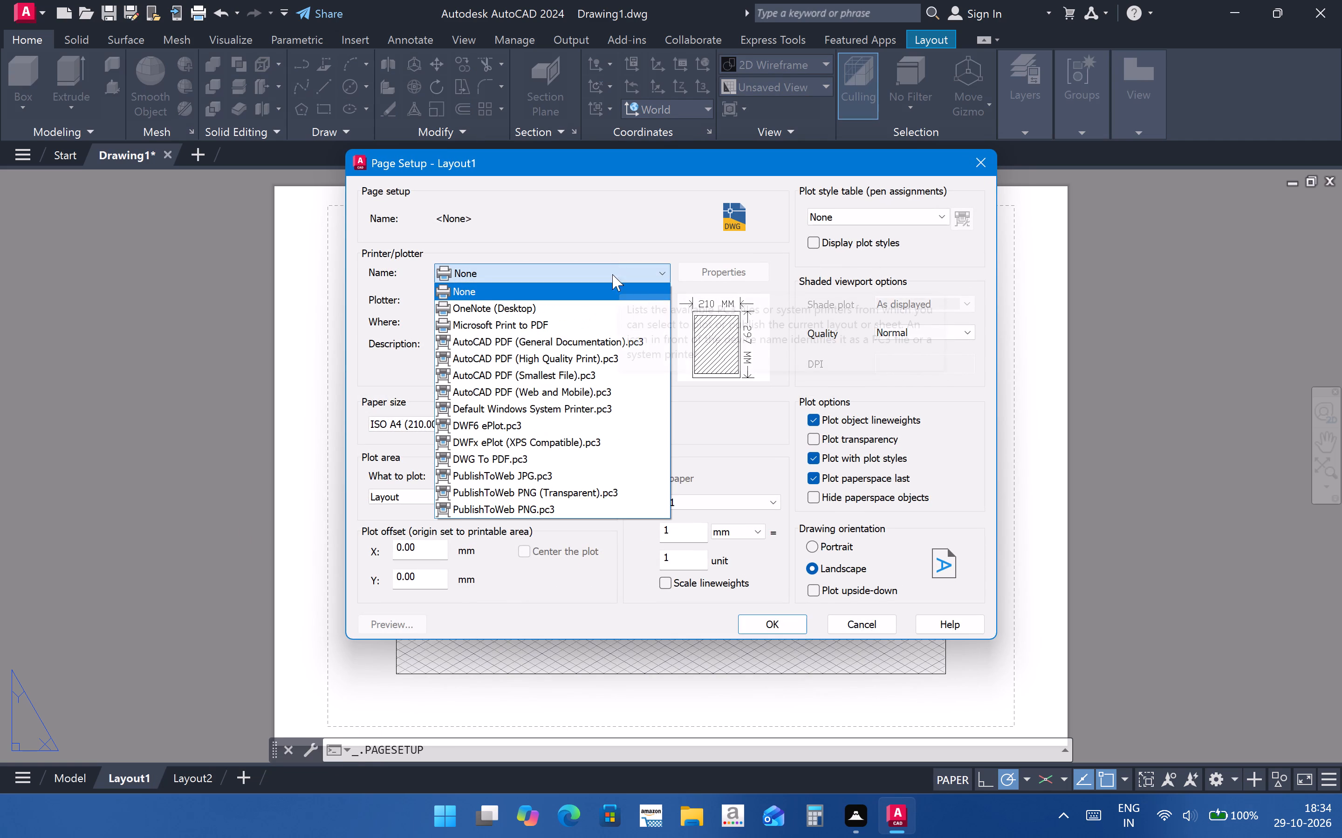
click(604, 324)
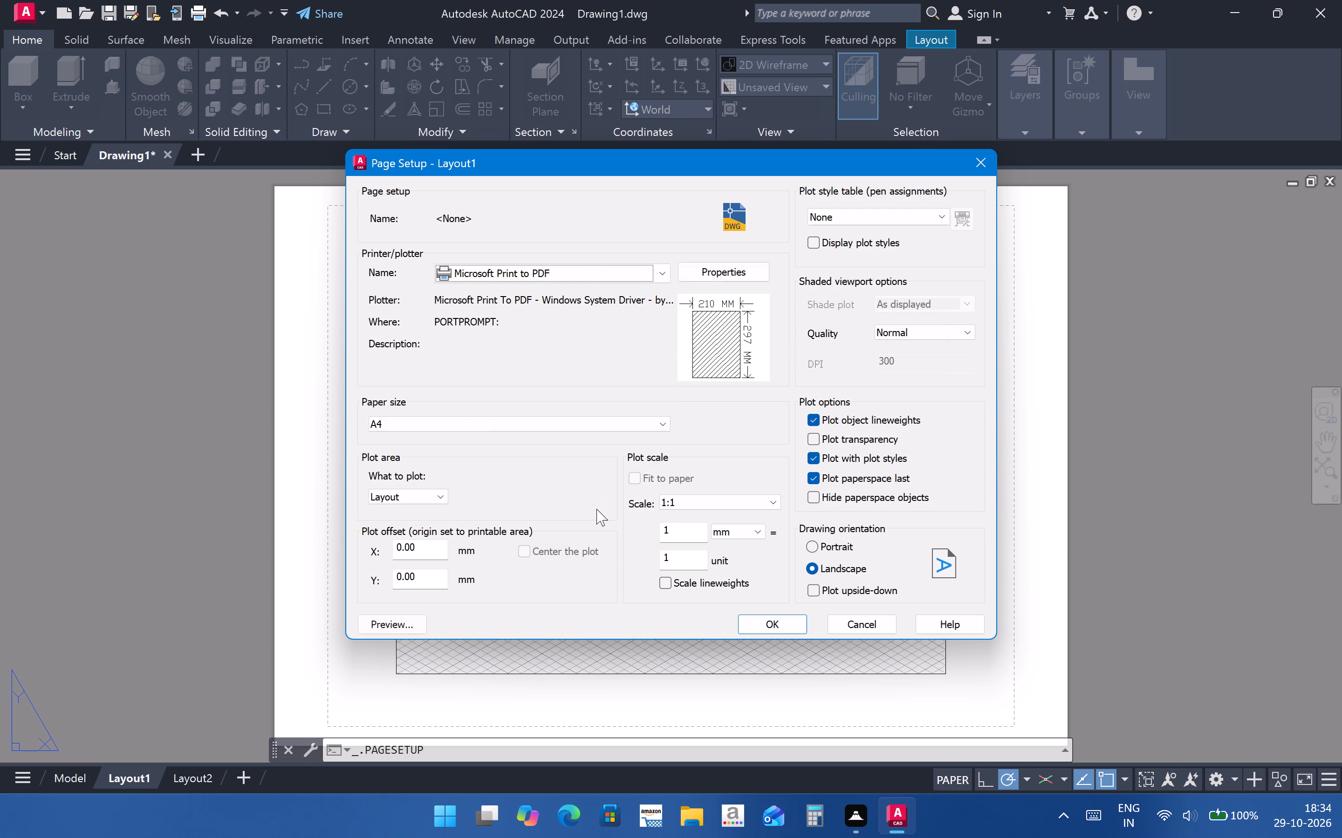
click(582, 425)
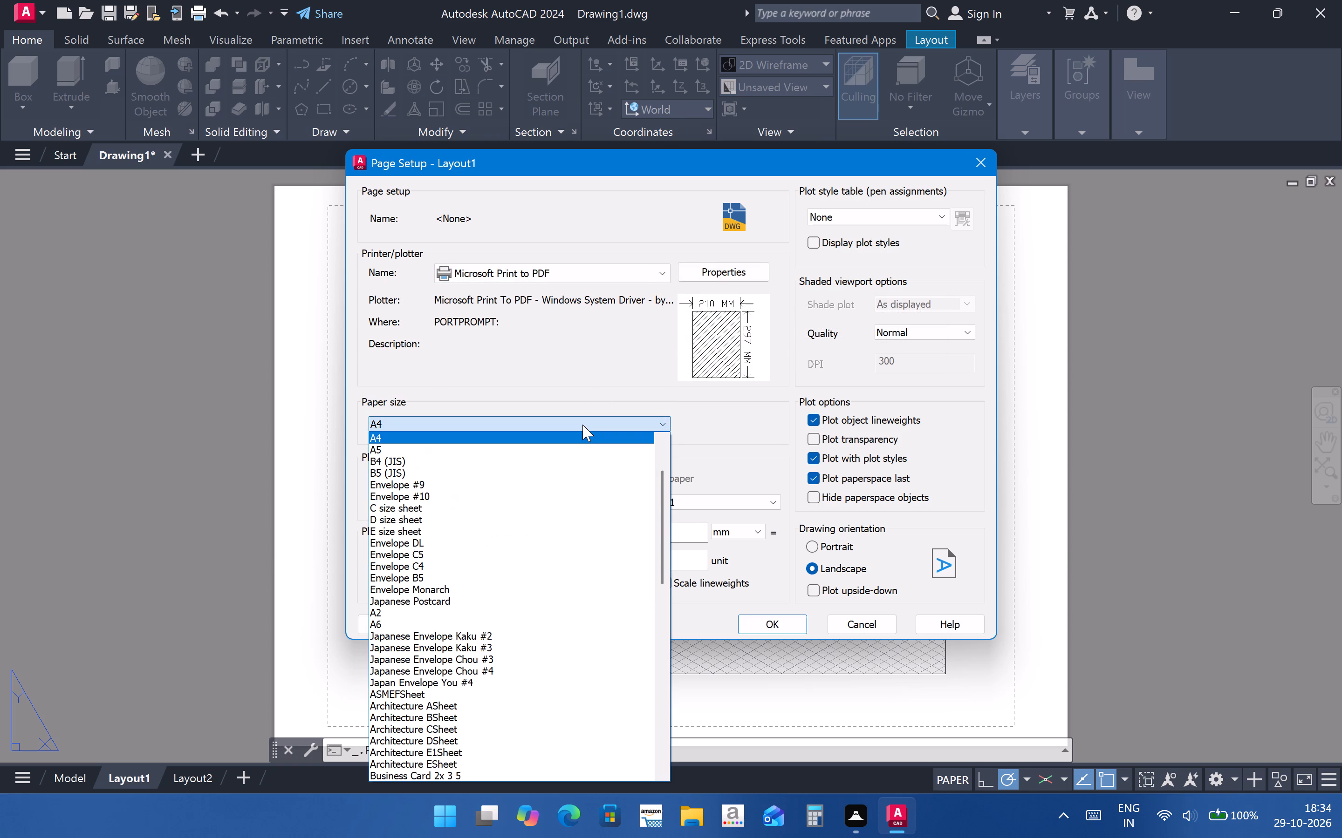
click(582, 424)
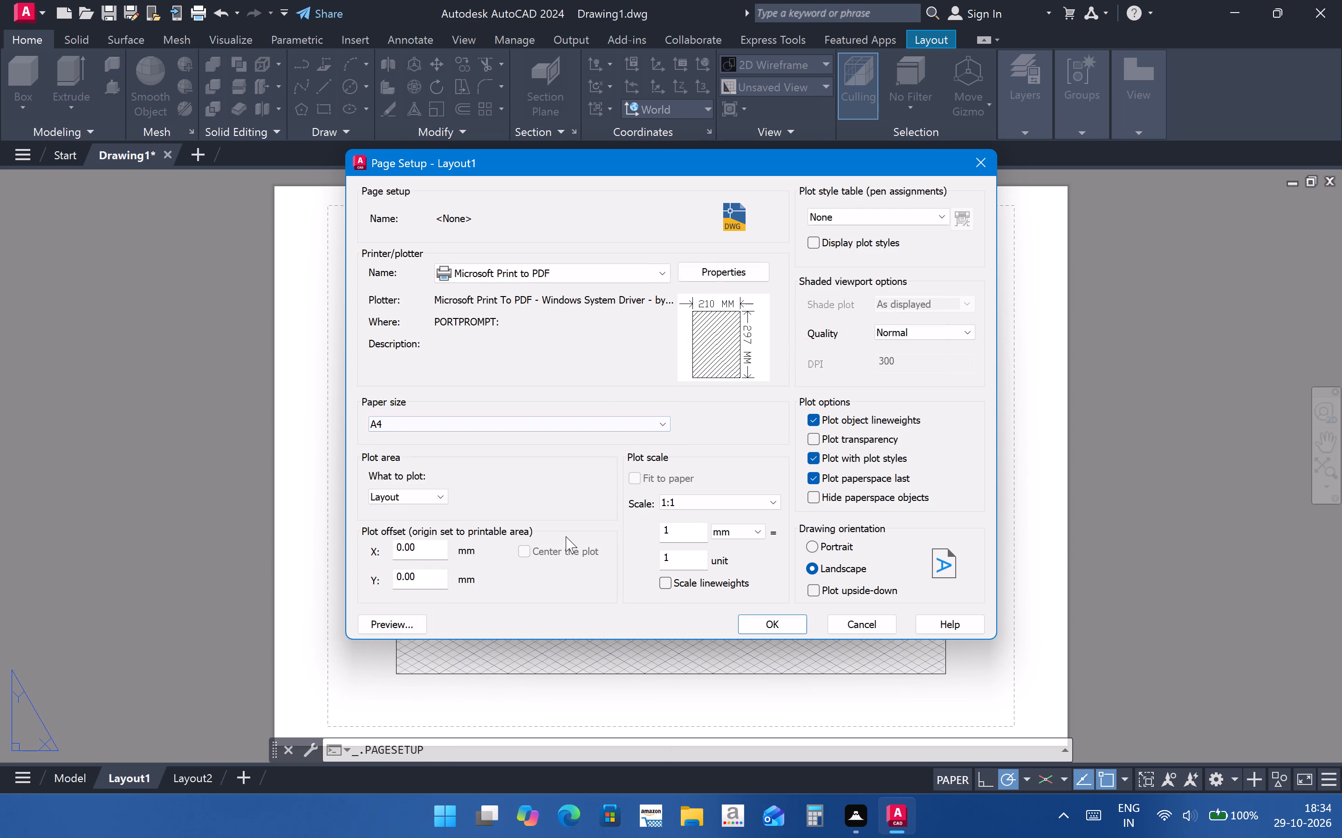
click(566, 536)
click(567, 551)
click(415, 500)
click(415, 500)
click(770, 619)
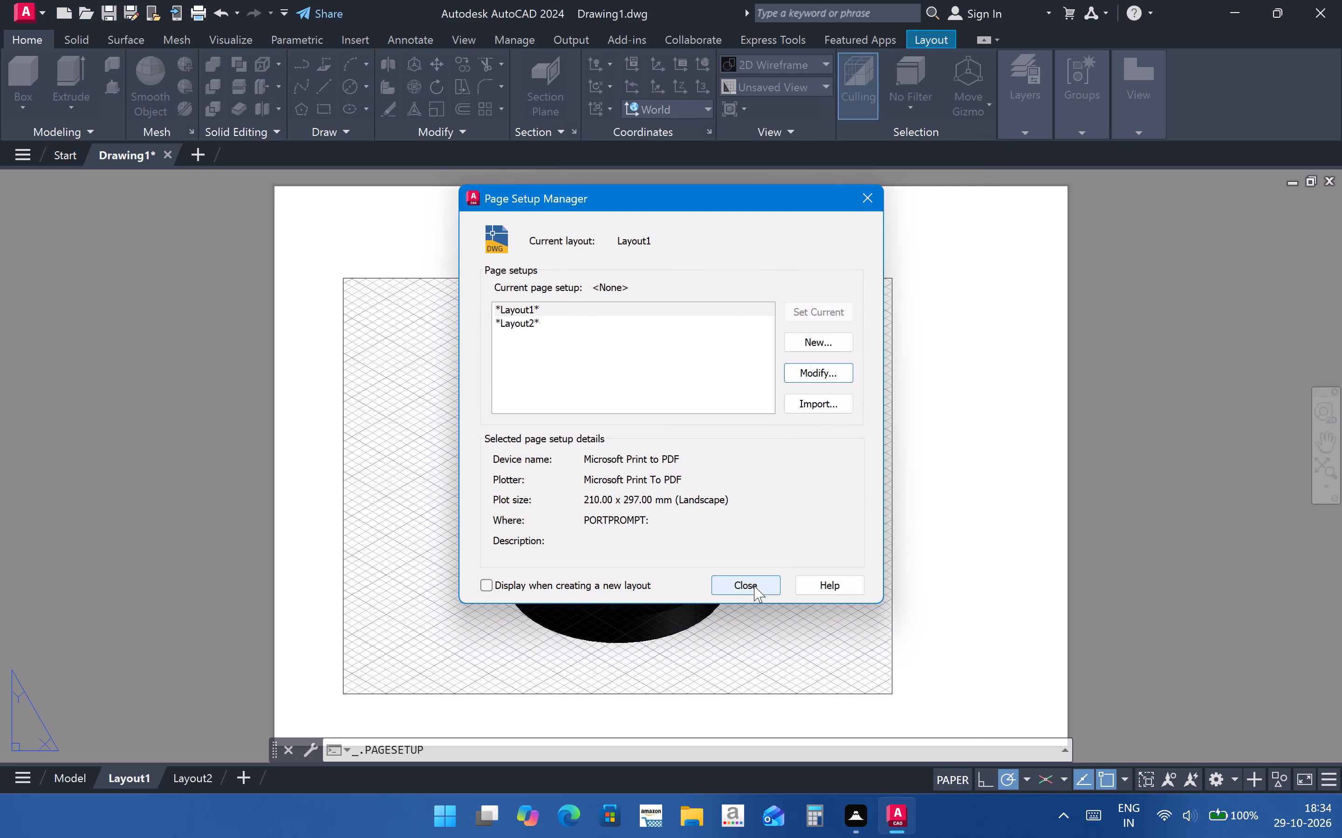
click(754, 586)
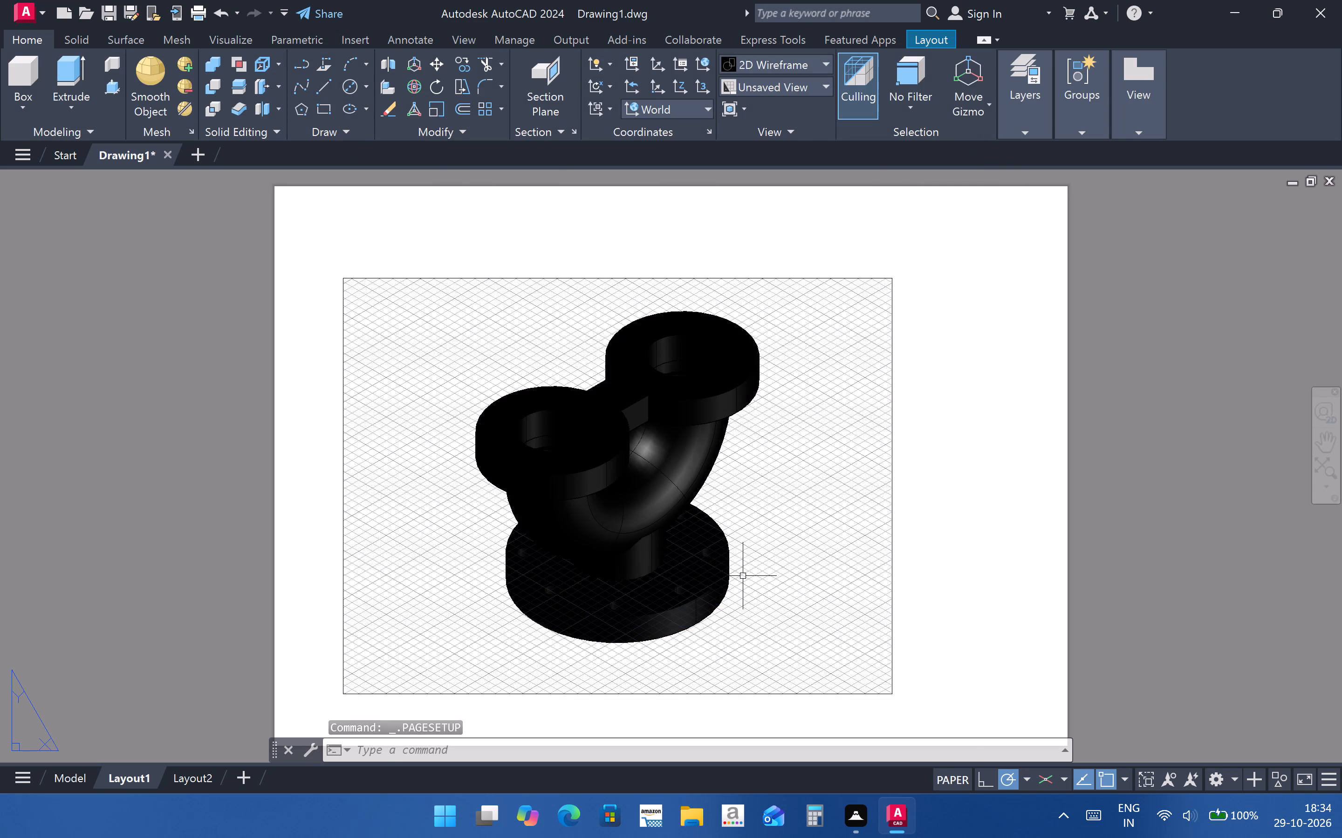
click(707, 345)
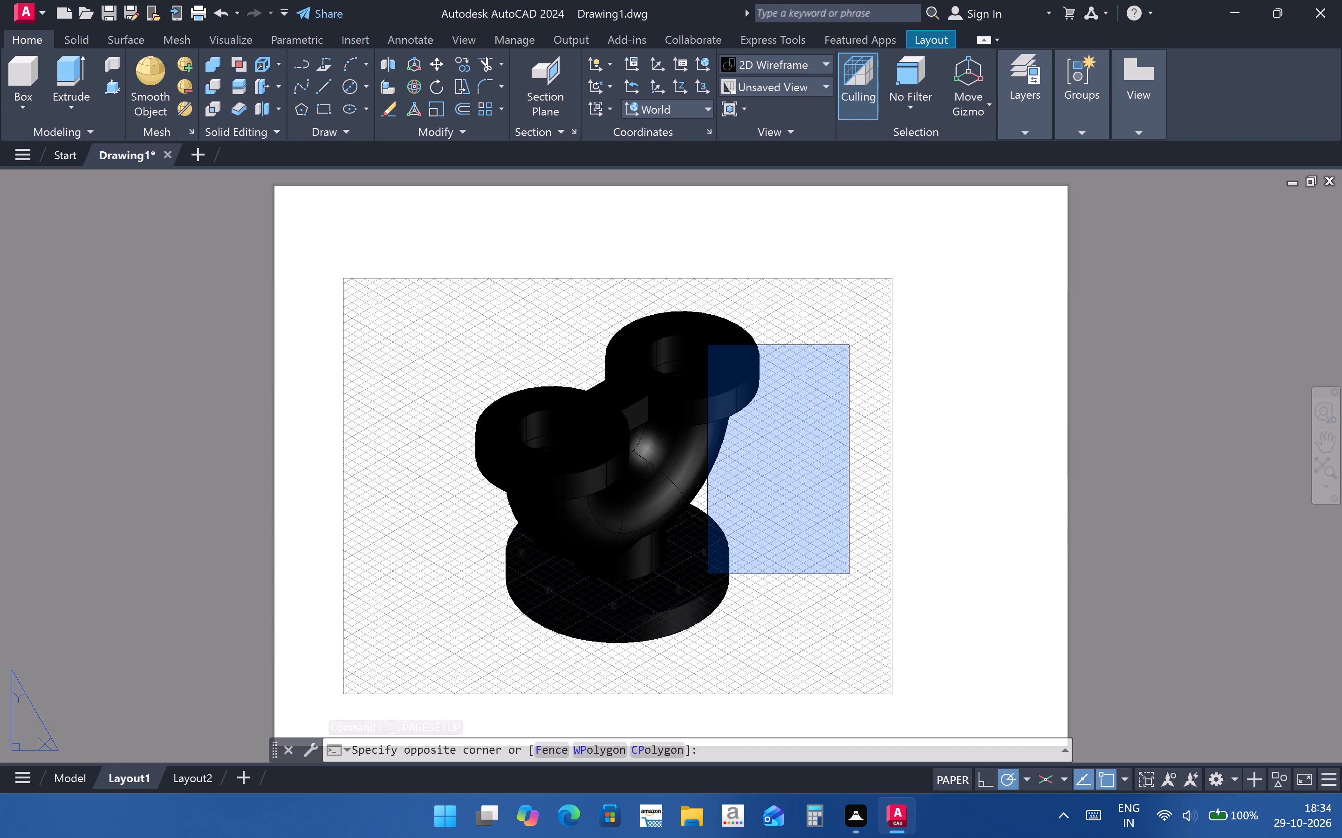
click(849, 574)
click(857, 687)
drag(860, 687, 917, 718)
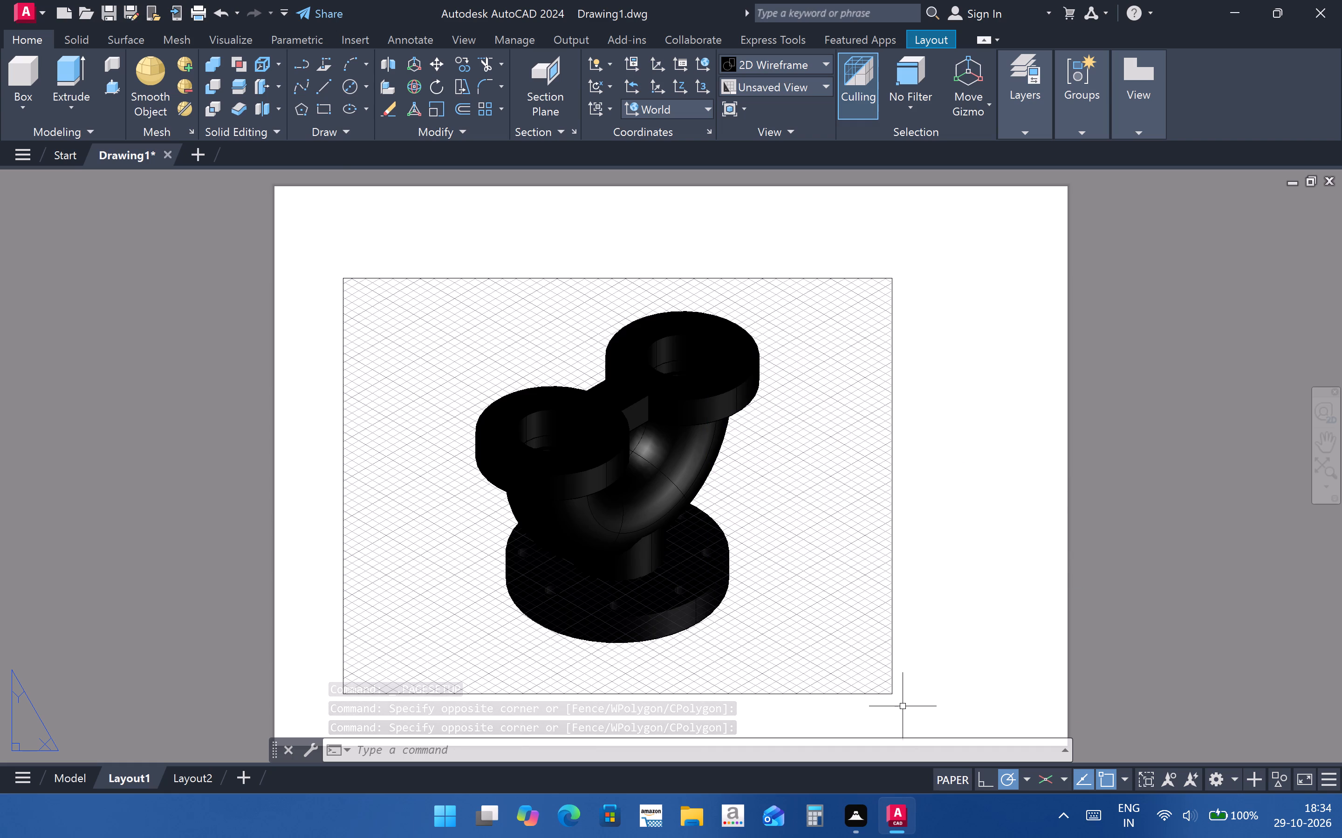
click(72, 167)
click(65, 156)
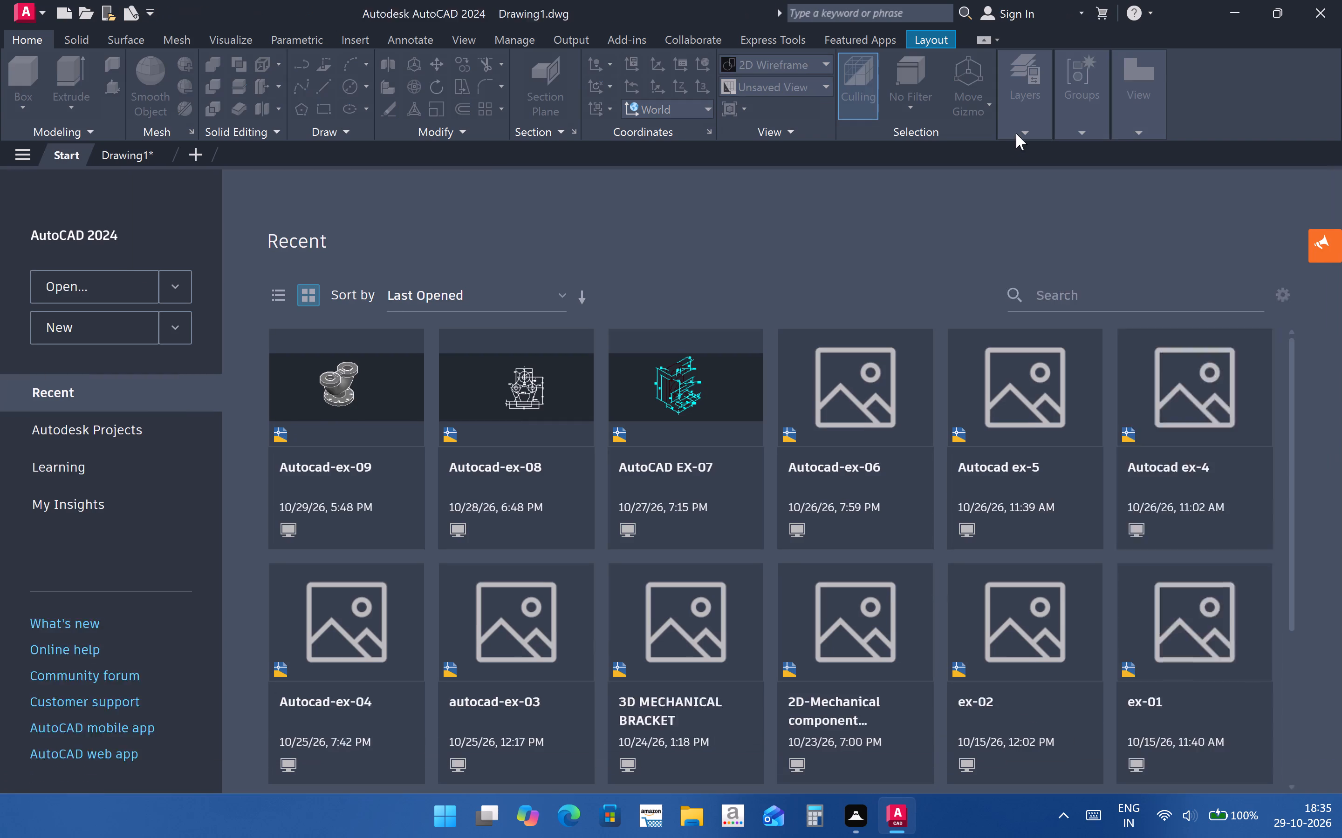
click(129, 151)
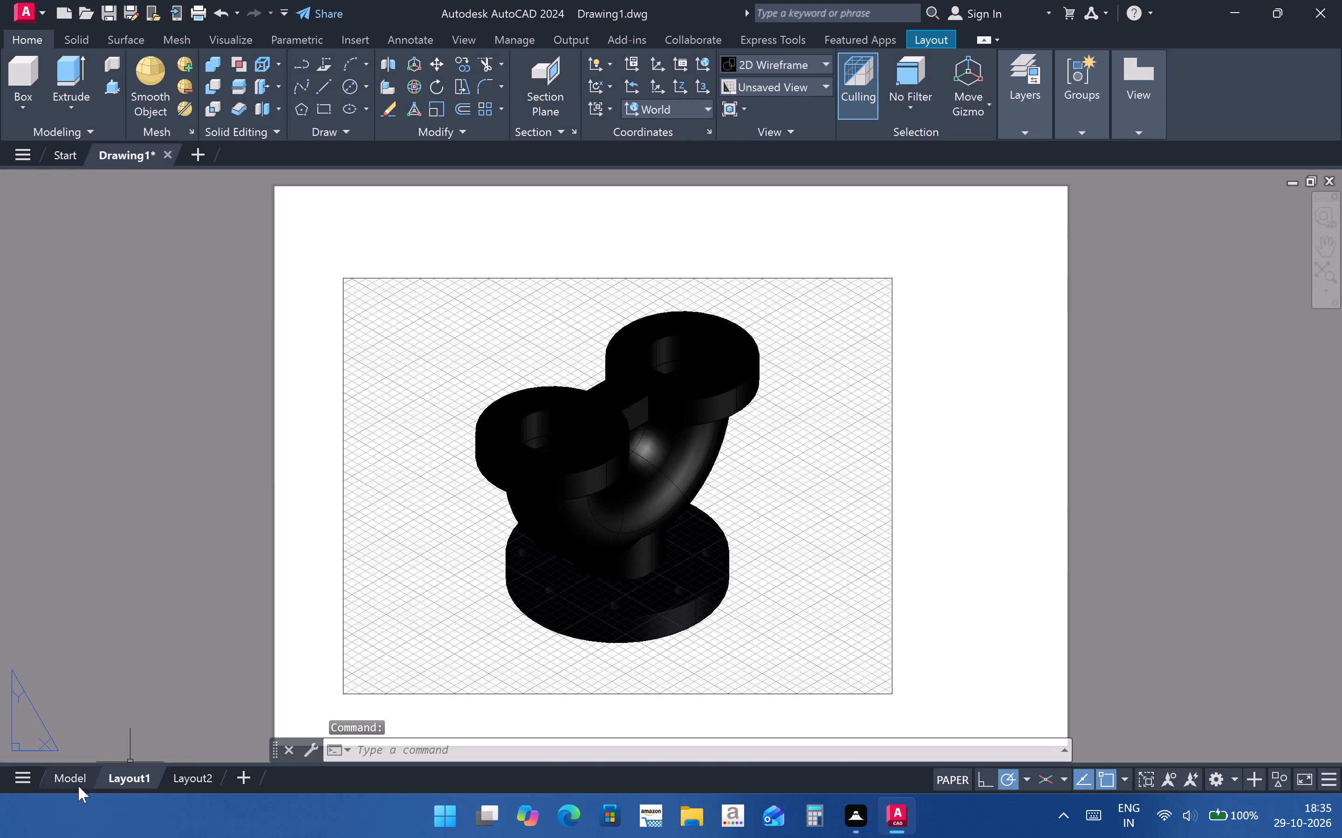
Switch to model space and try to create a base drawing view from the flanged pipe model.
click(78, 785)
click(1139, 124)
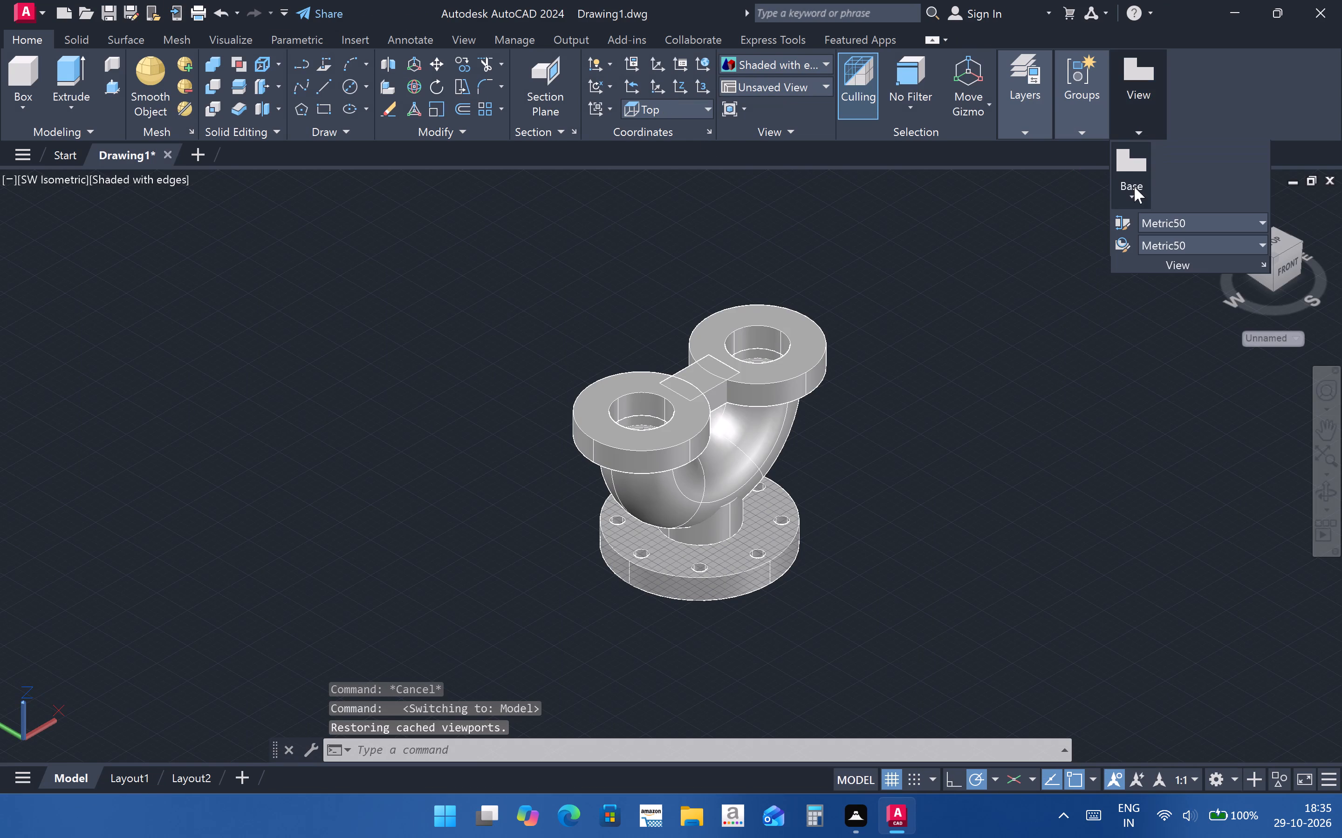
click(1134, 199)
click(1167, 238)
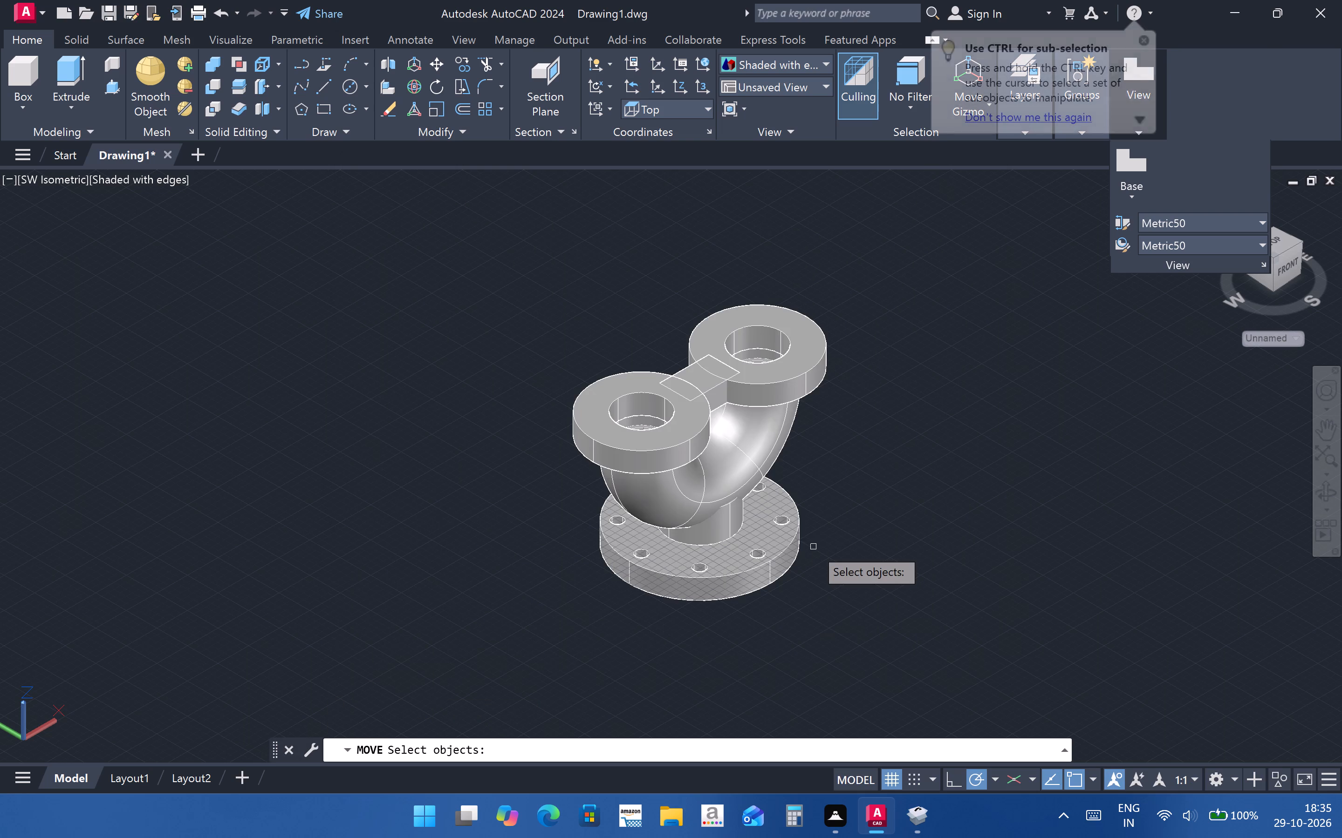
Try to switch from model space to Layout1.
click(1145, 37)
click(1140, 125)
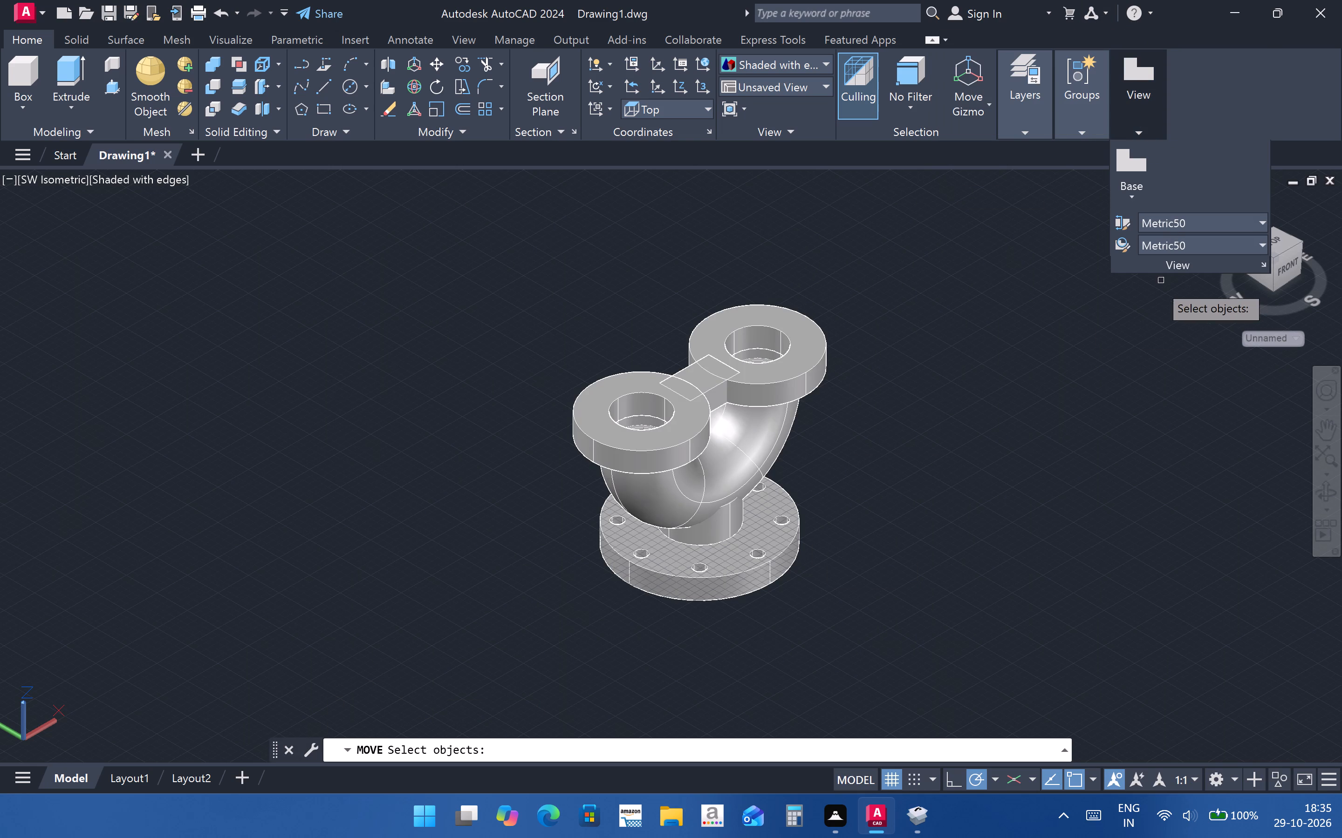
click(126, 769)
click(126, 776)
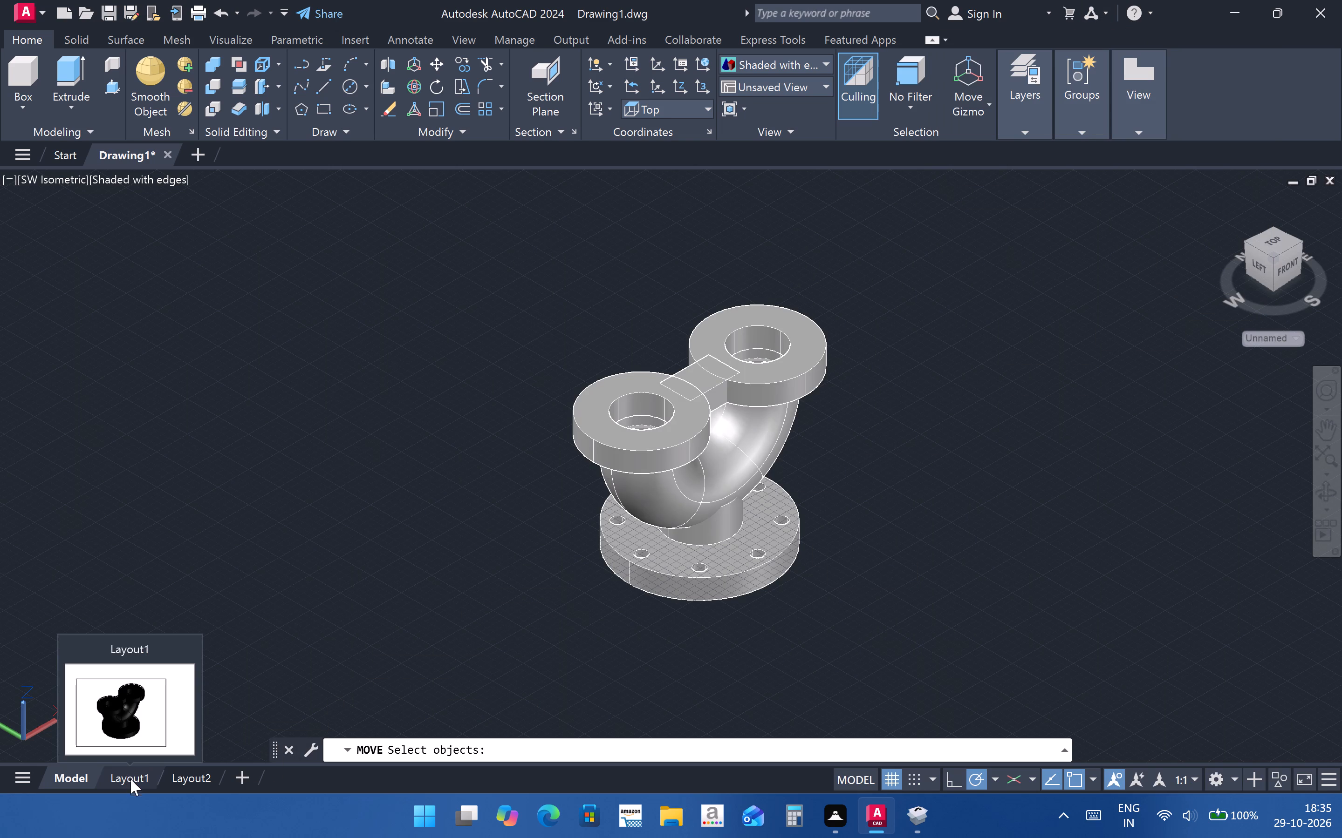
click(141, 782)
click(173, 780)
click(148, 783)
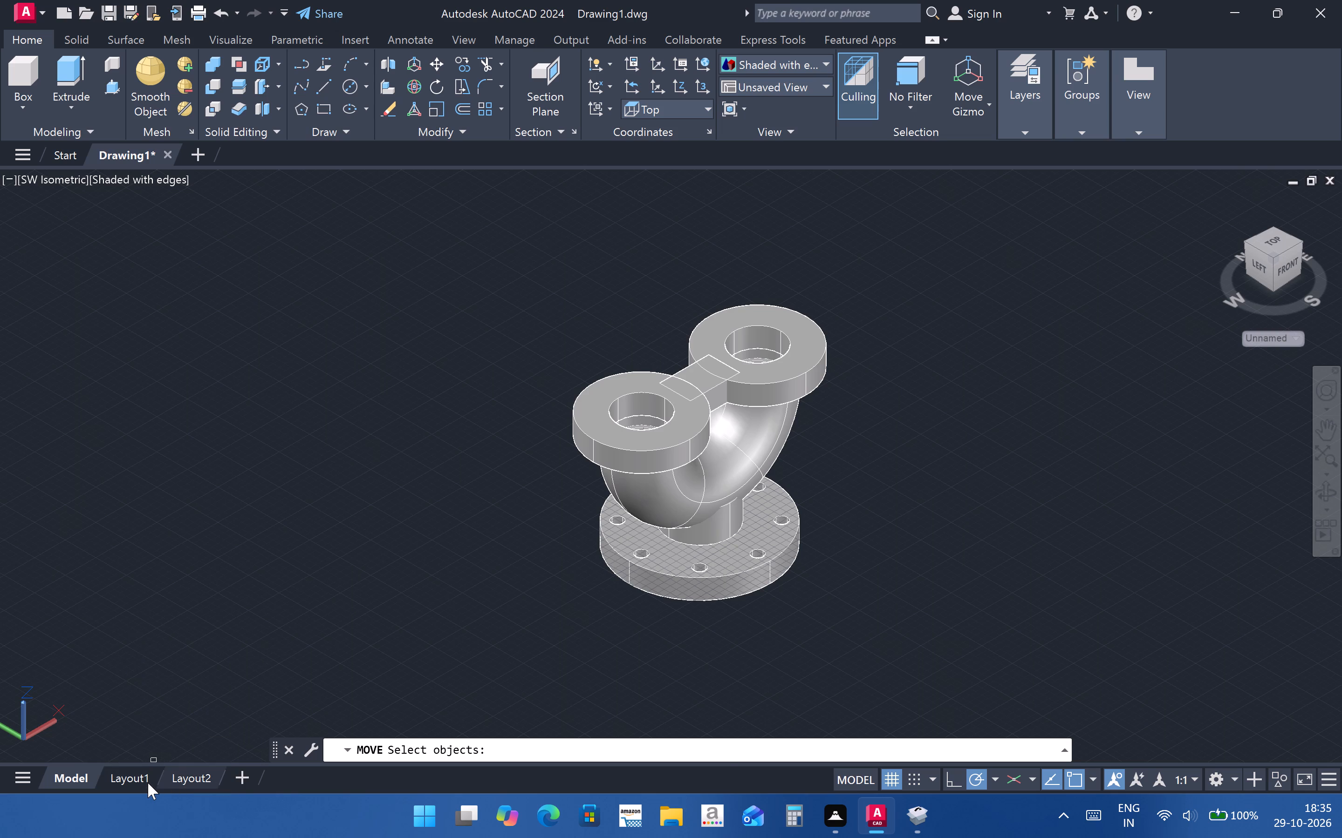
Bring up the Autodesk installer window and dismiss its notice.
click(904, 822)
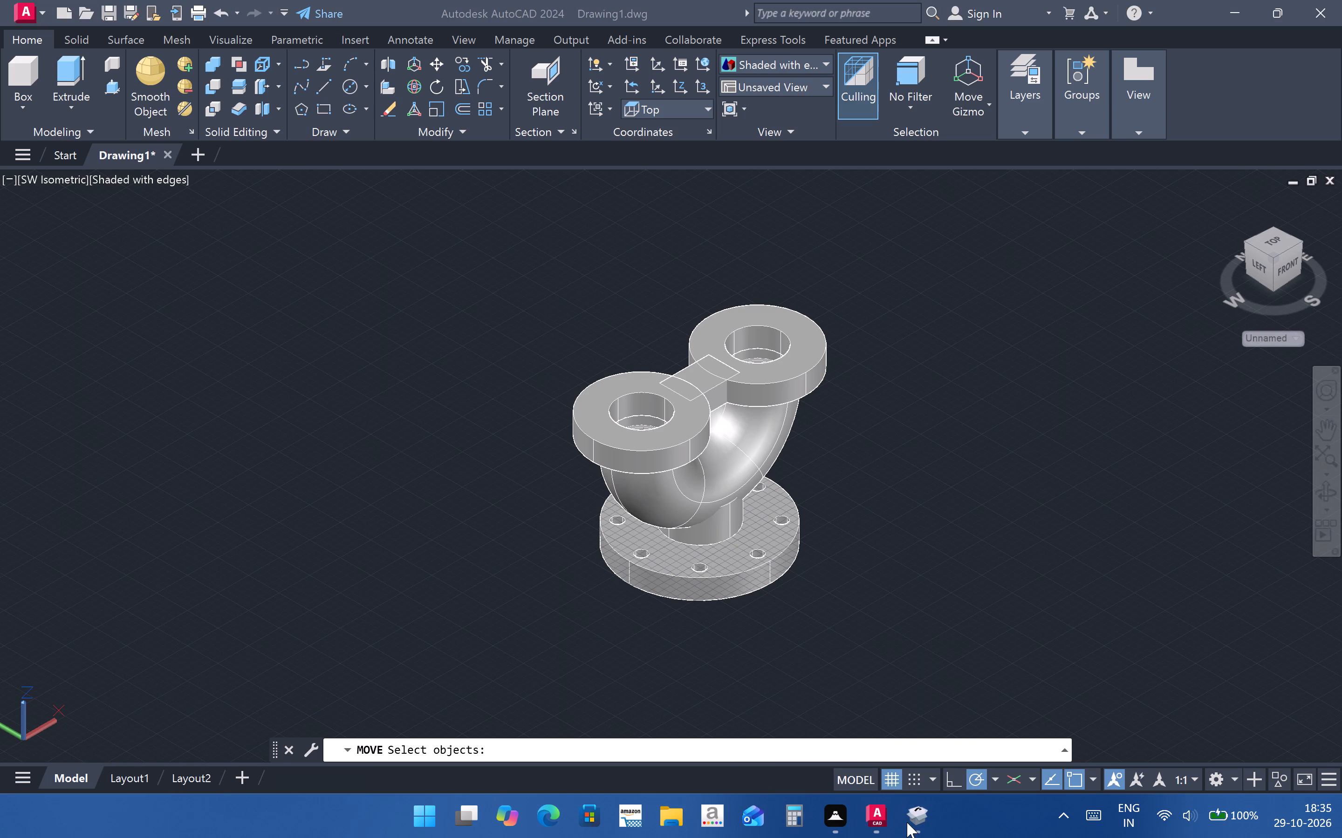
click(928, 817)
click(877, 458)
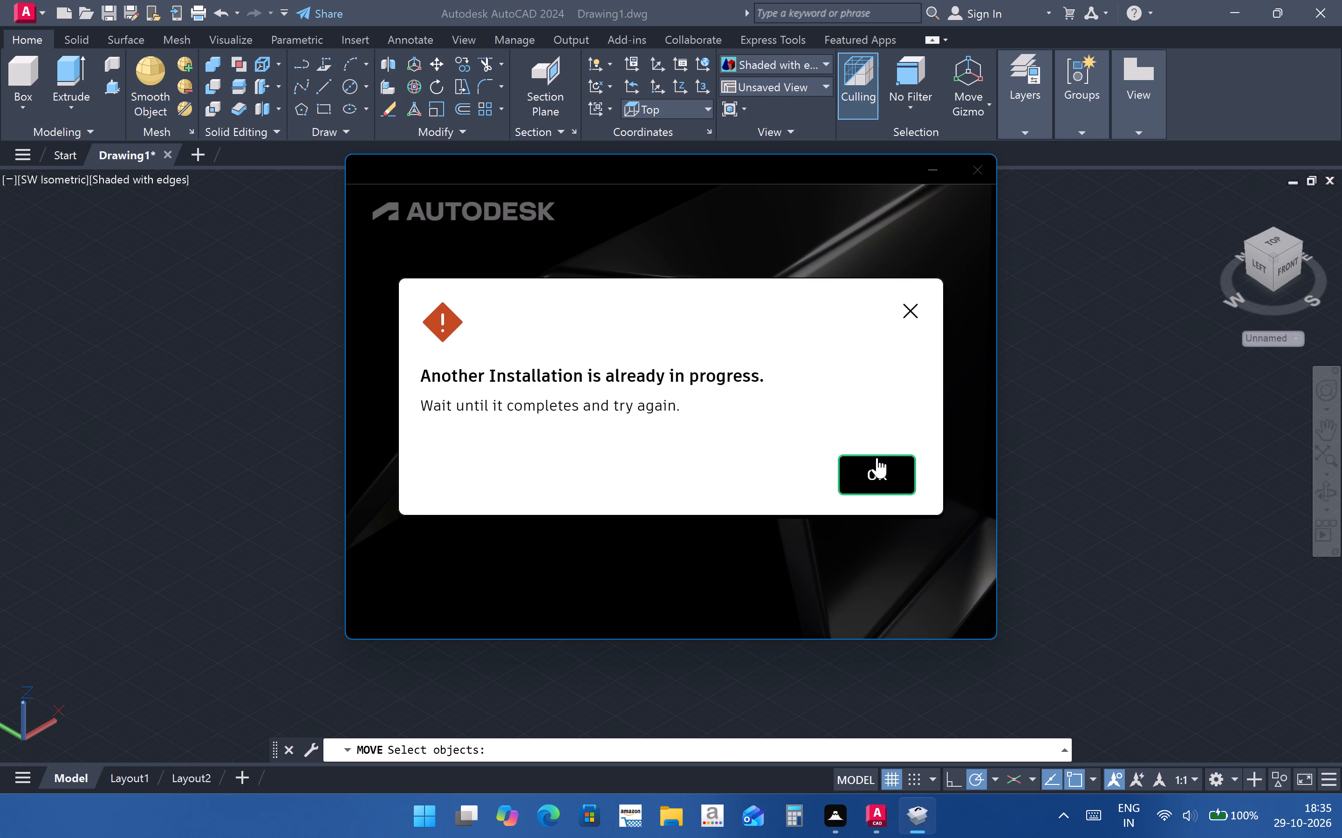
click(891, 484)
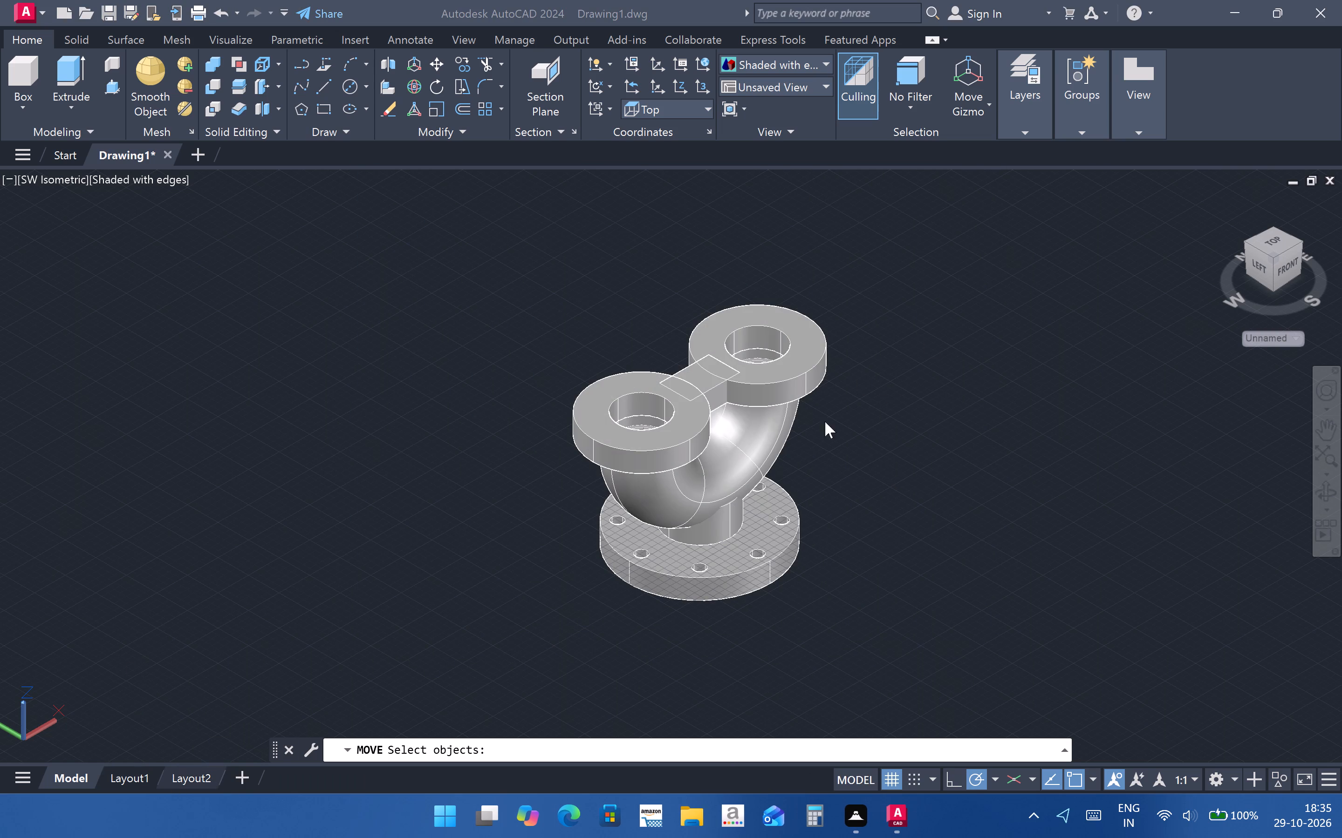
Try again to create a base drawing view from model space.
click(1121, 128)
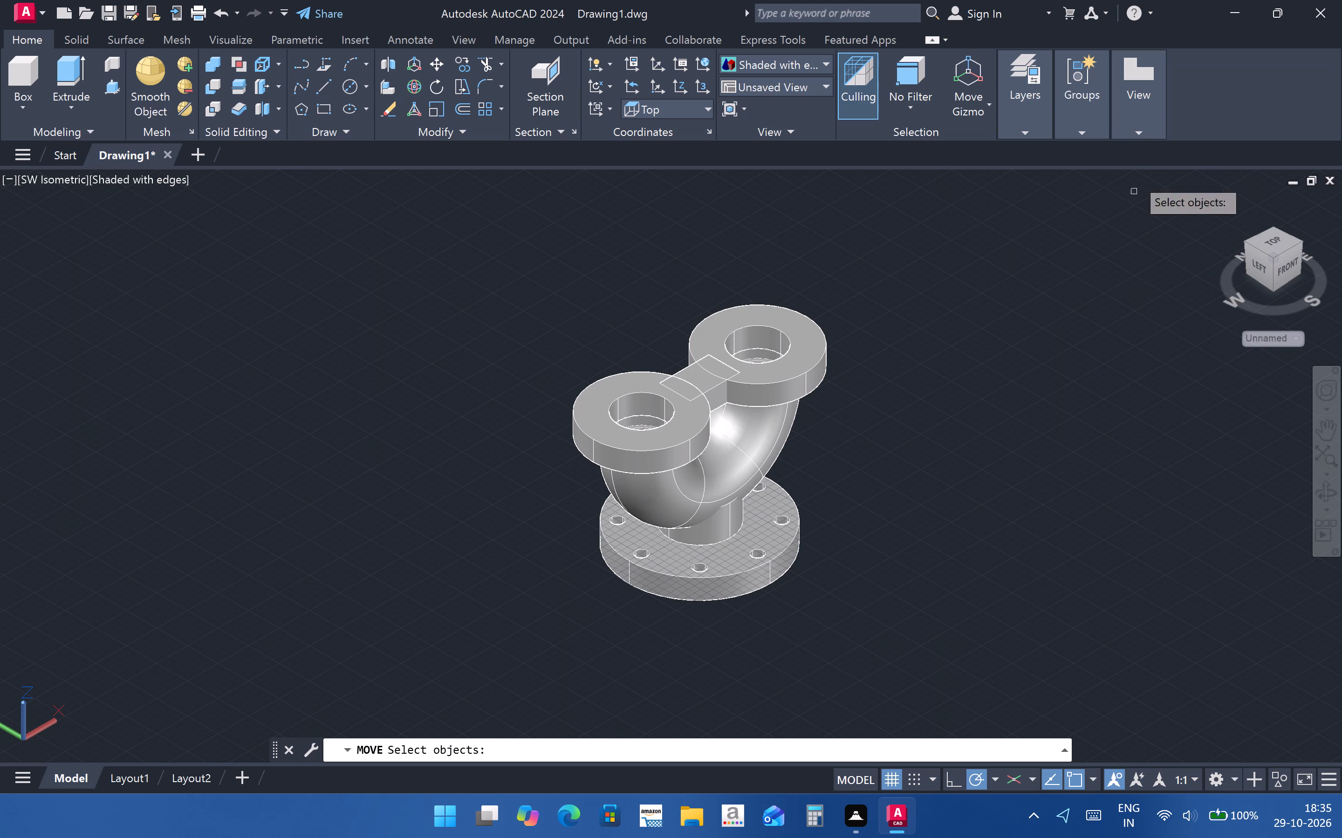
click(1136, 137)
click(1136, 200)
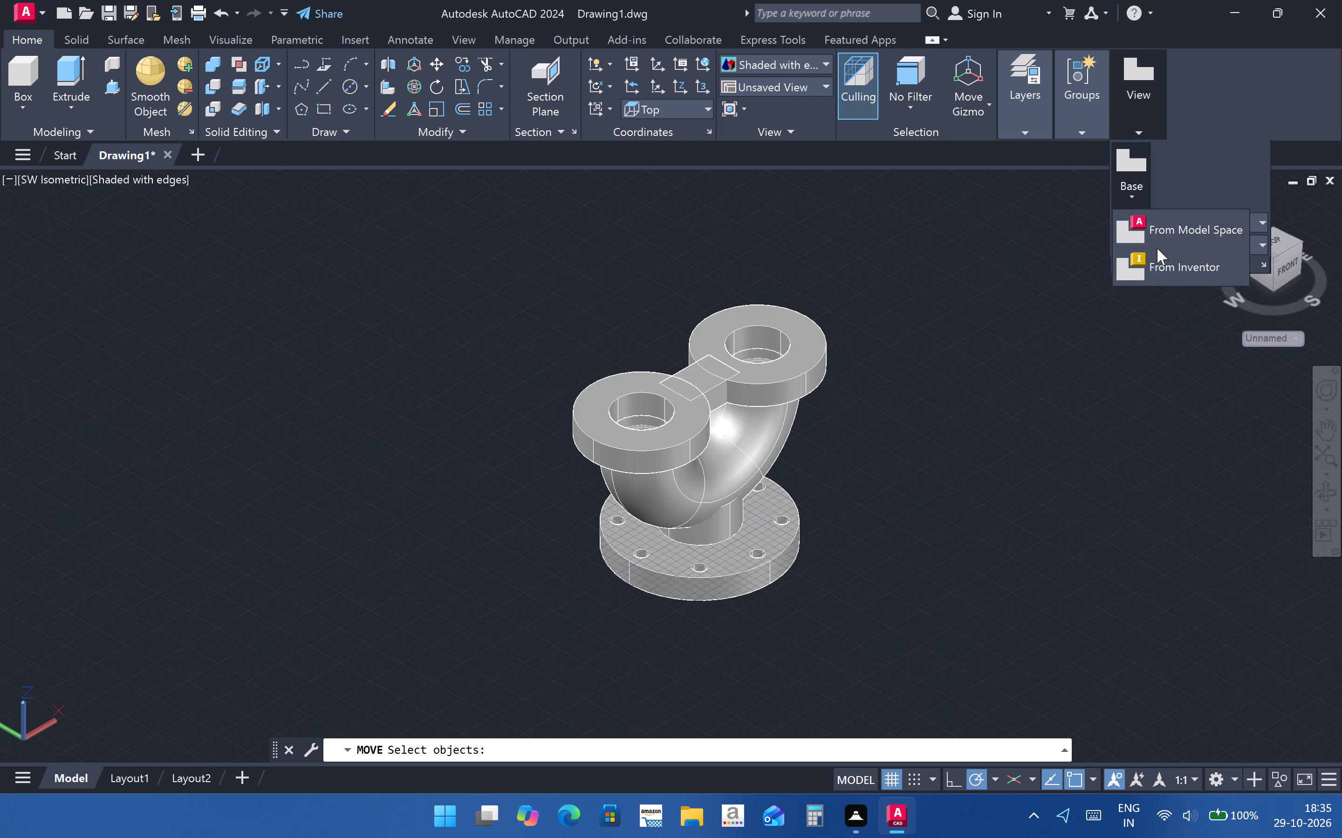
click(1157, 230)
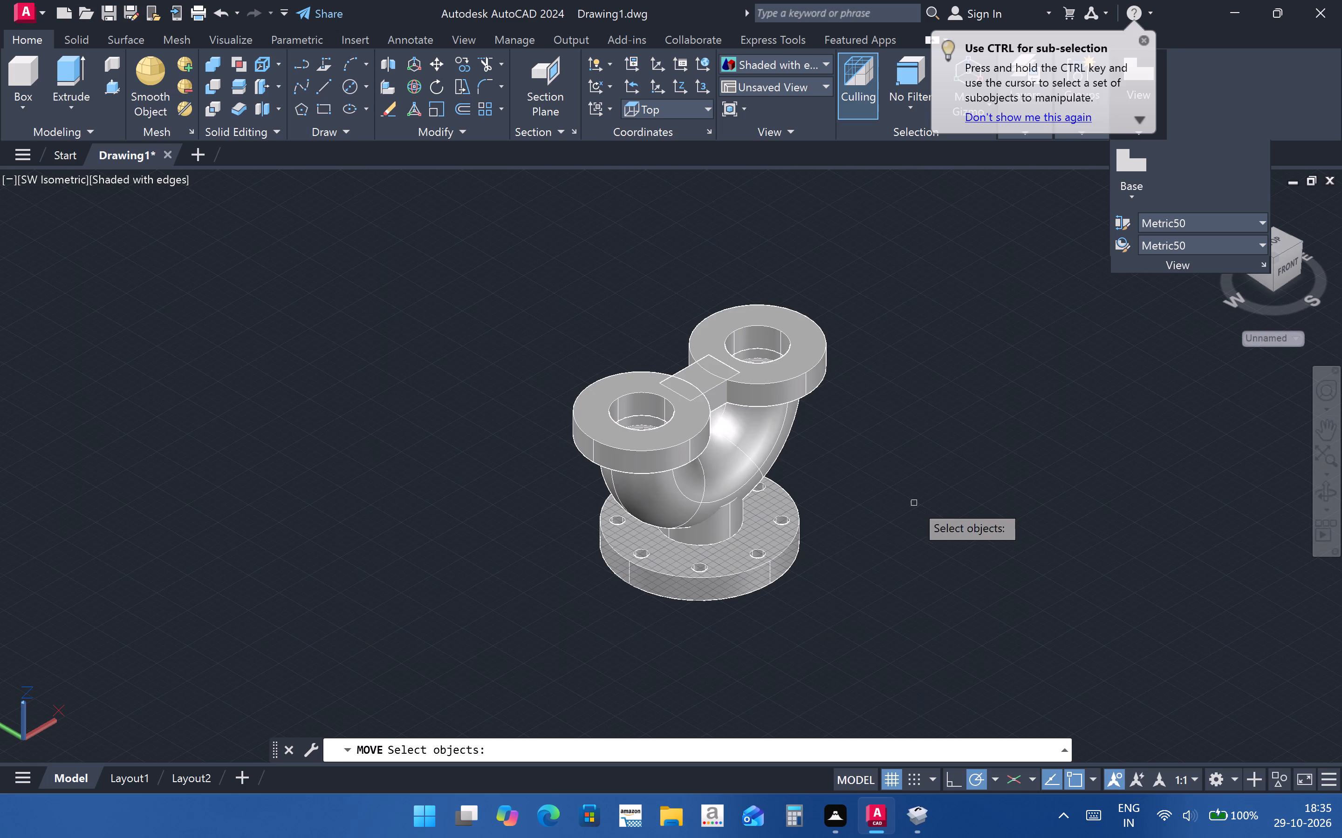
Close AutoCAD, discarding the changes to Drawing1.dwg.
click(1308, 9)
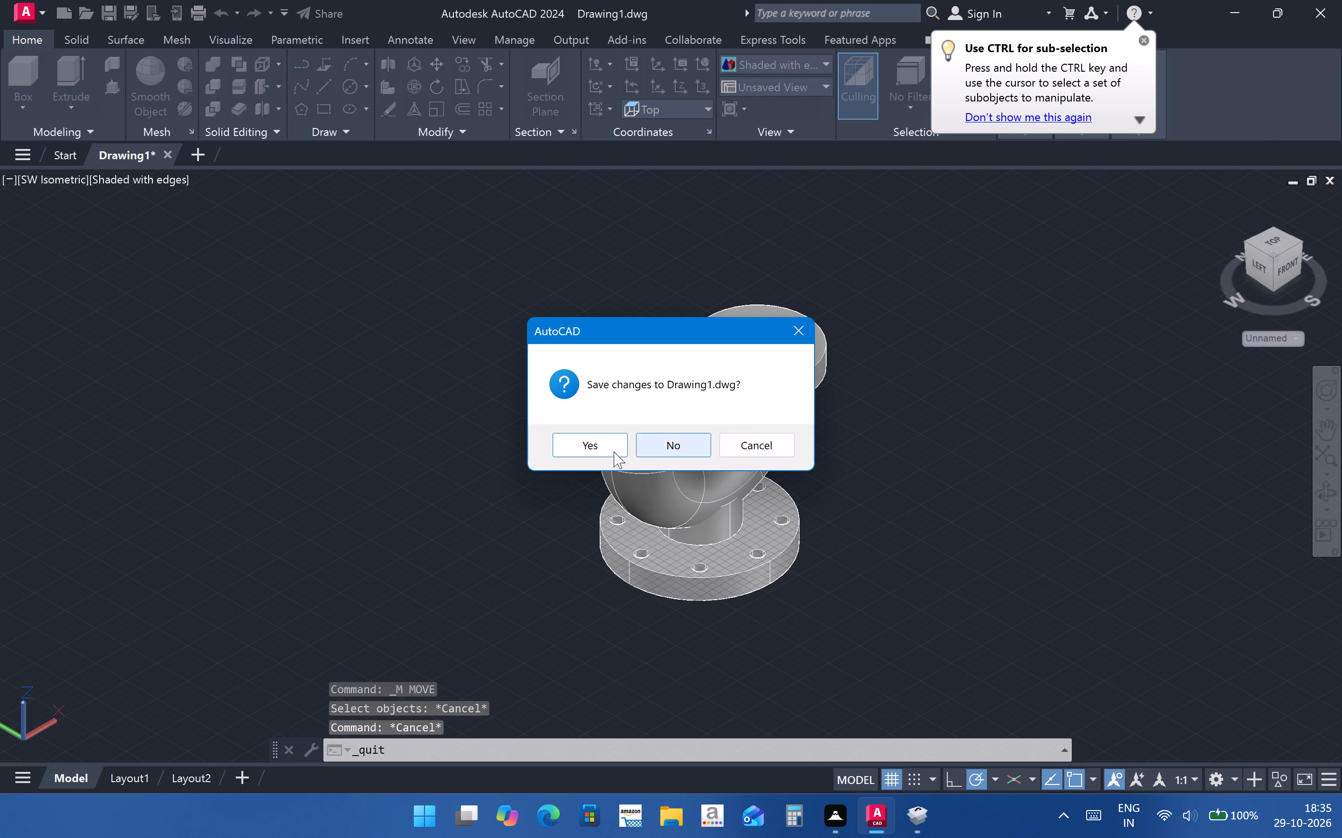
click(596, 453)
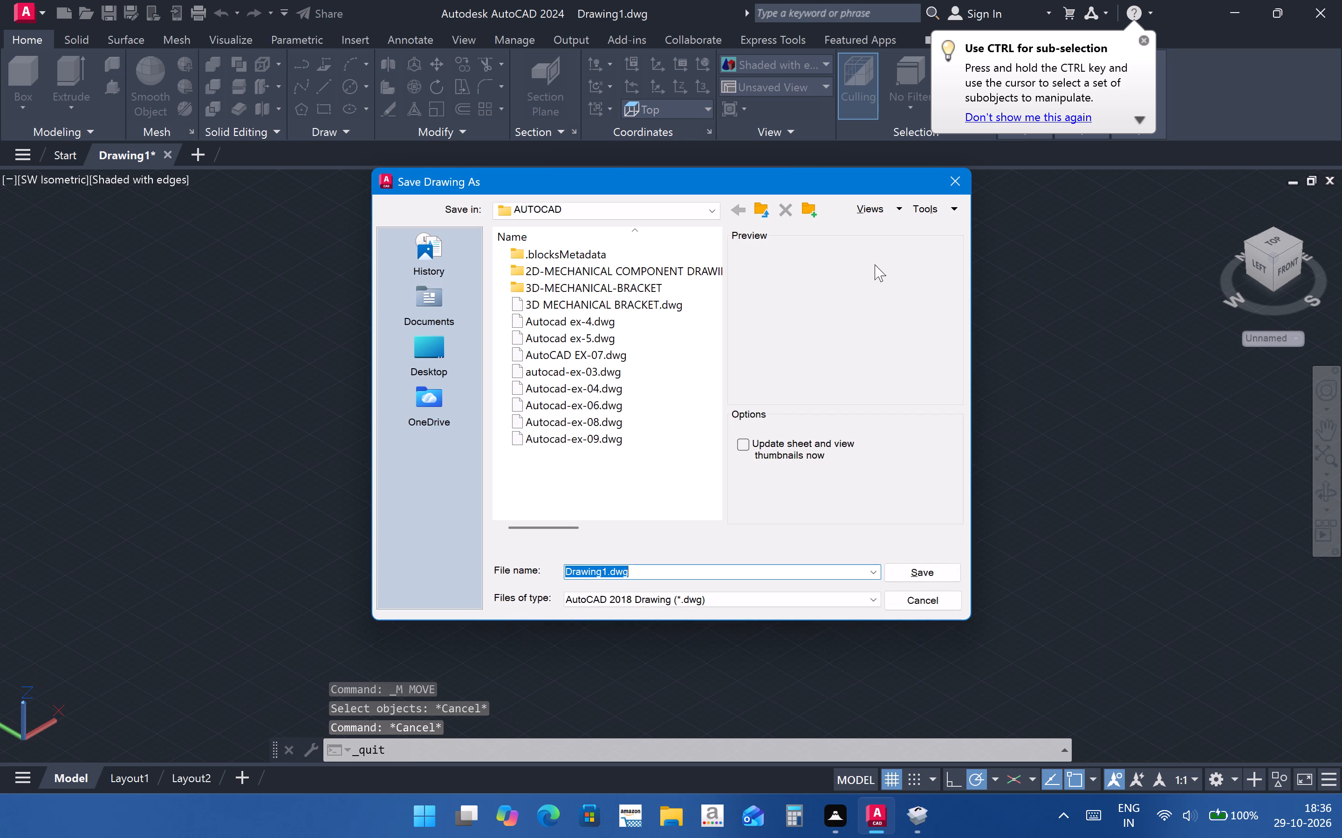
click(949, 190)
click(1304, 20)
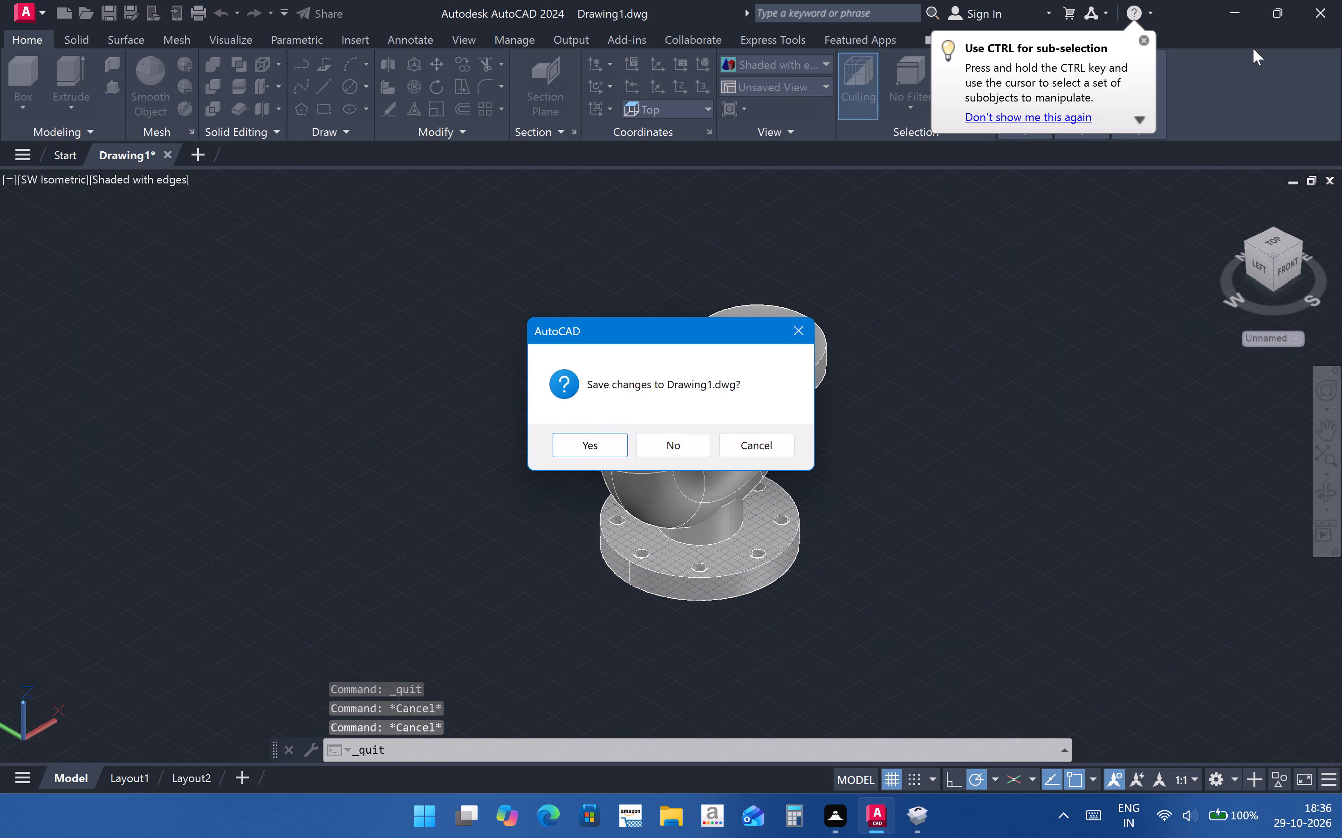
click(674, 443)
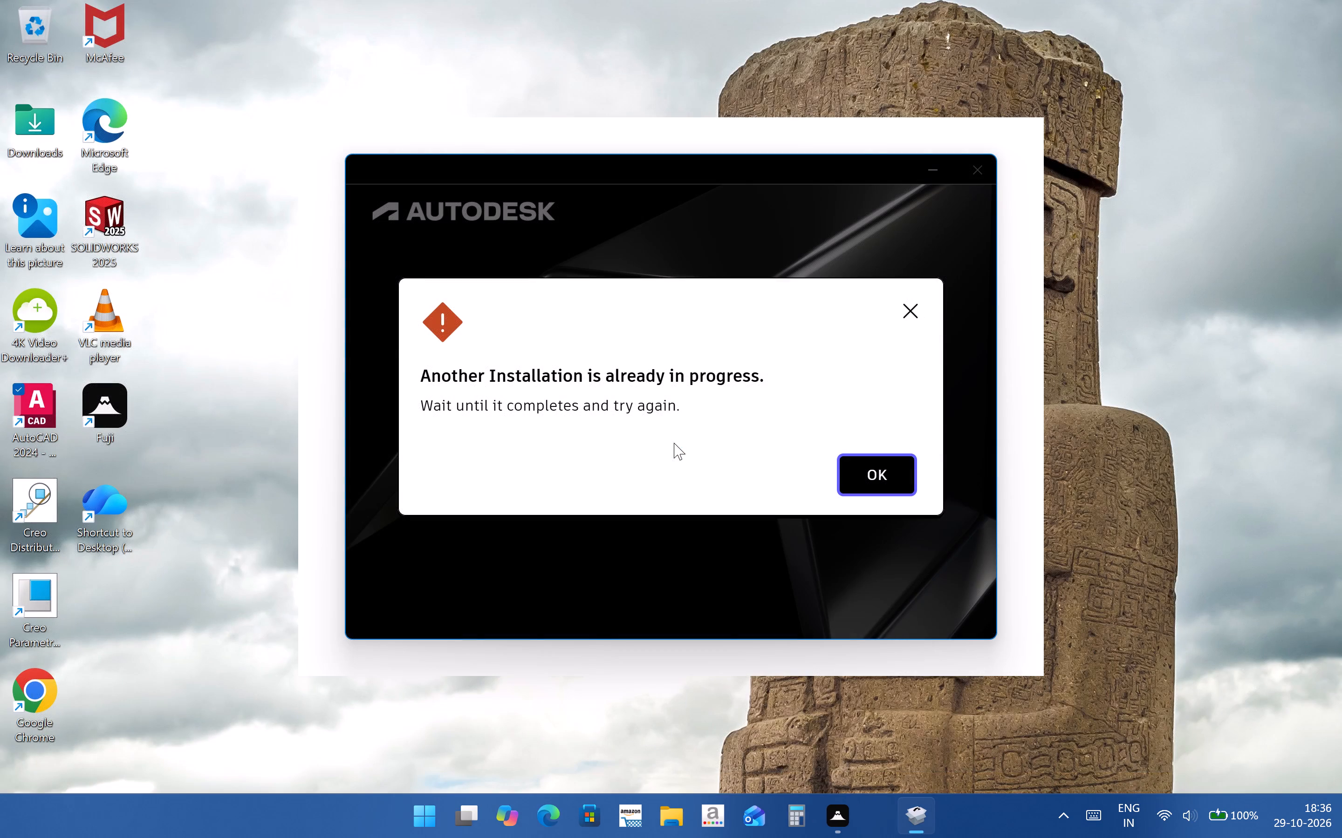
Dismiss the Autodesk installer's notice on the desktop.
click(913, 312)
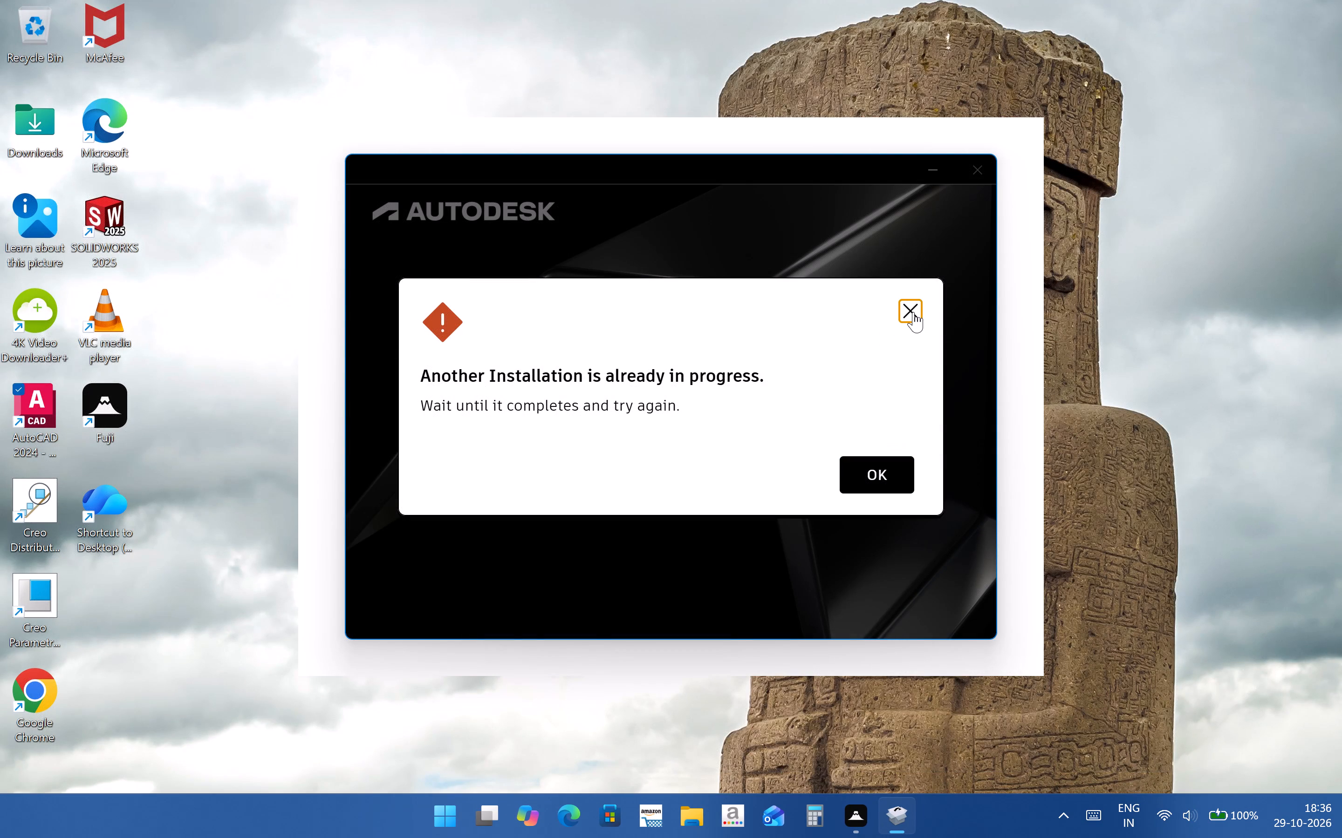
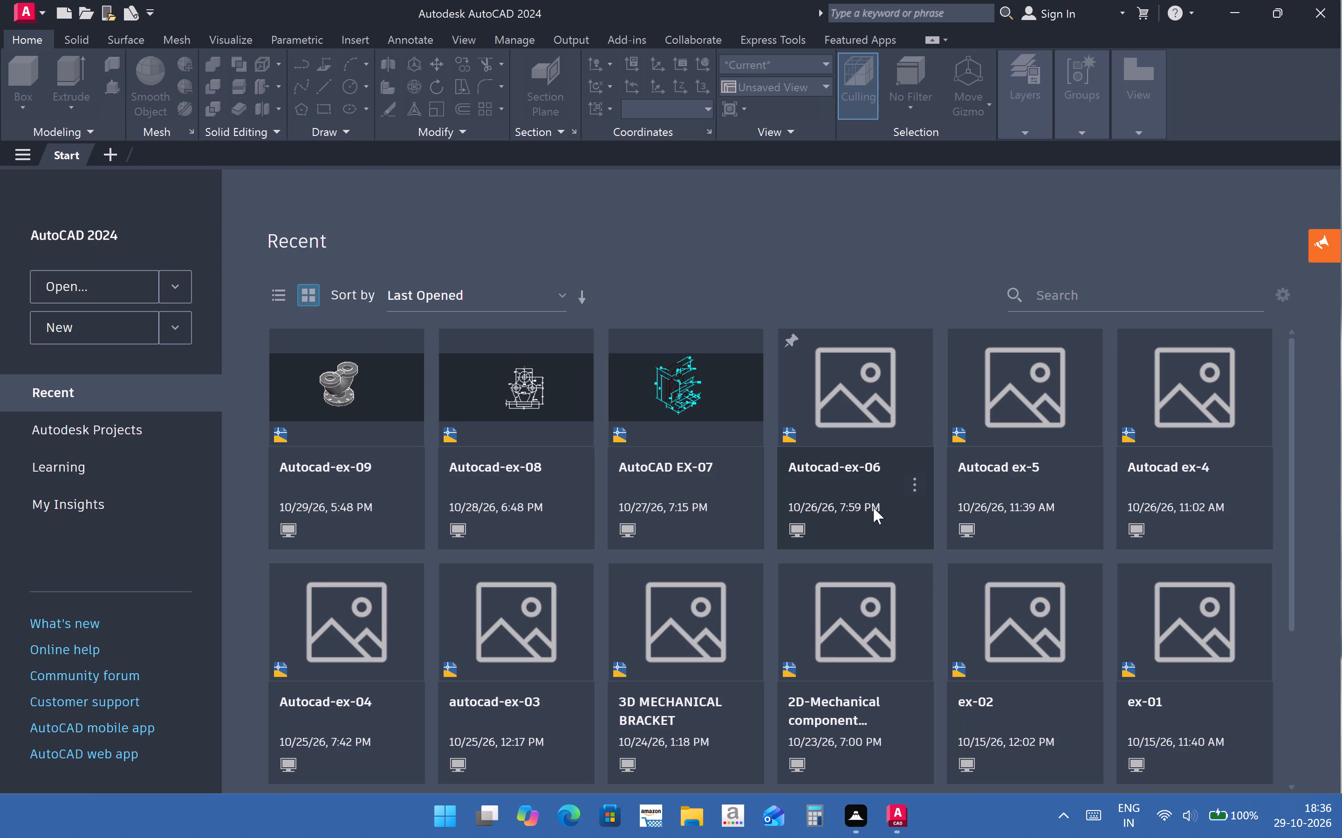
Open the recent drawing Autocad-ex-09.
double_click(337, 385)
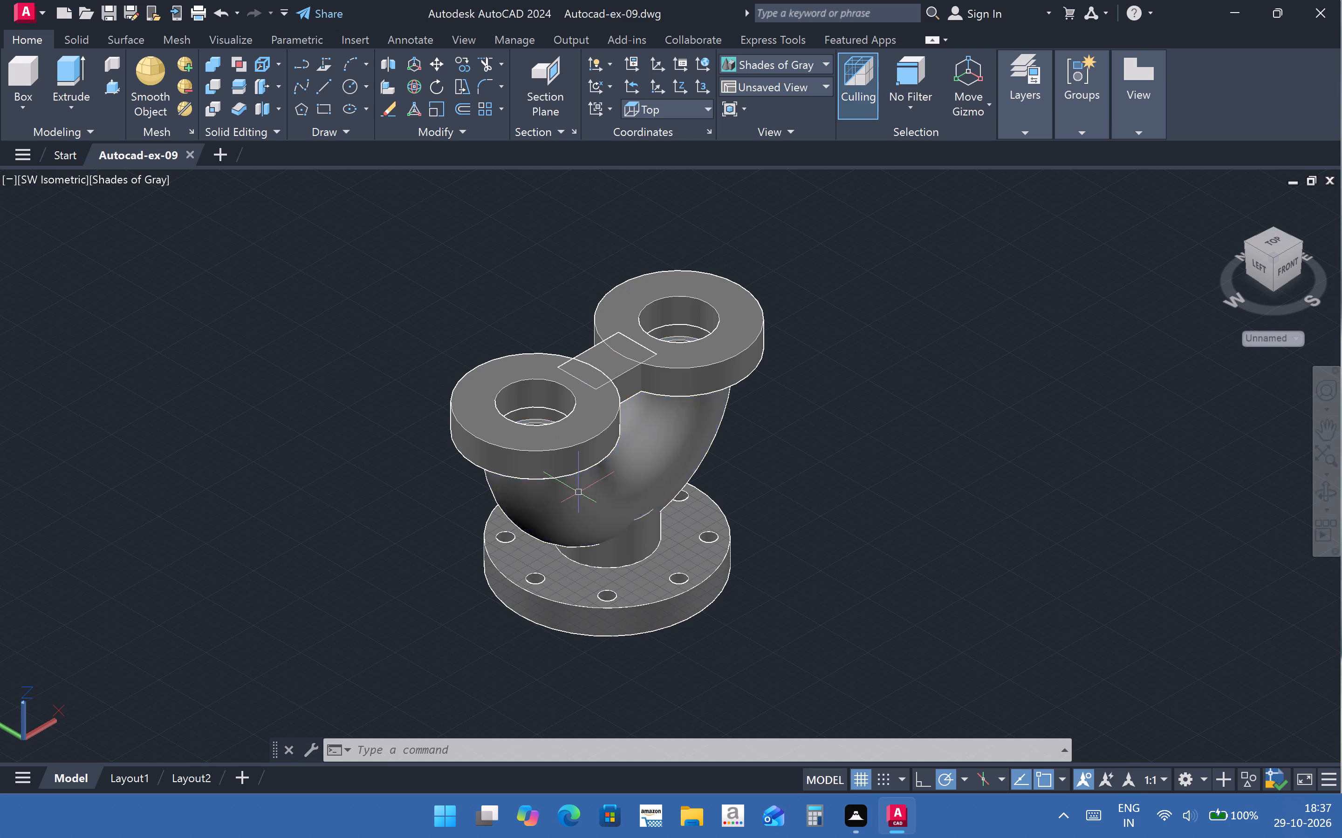
Switch the flanged pipe model from the SW Isometric view to the Top view.
scroll(581, 439, up, 1)
scroll(584, 448, down, 2)
middle_drag(627, 546, 635, 540)
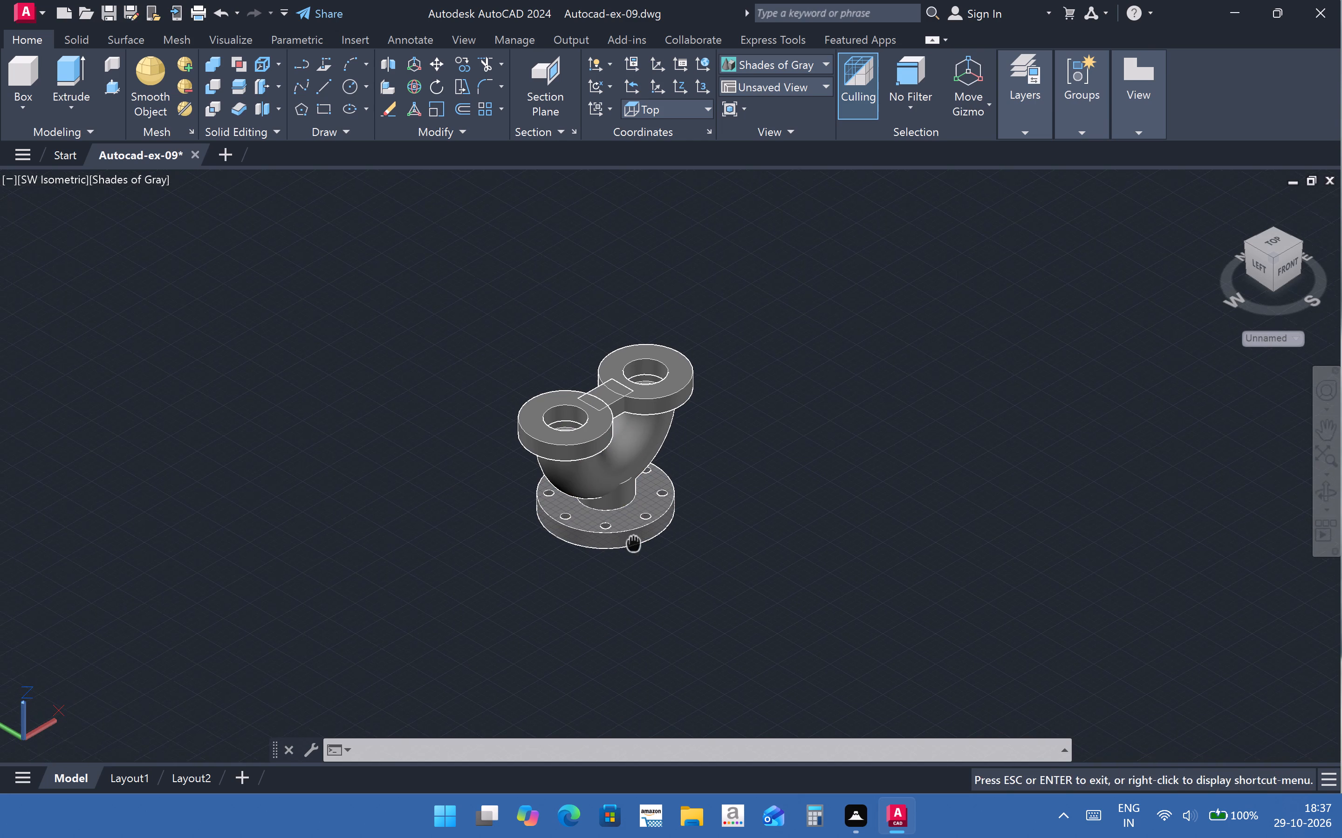
middle_drag(635, 540, 647, 533)
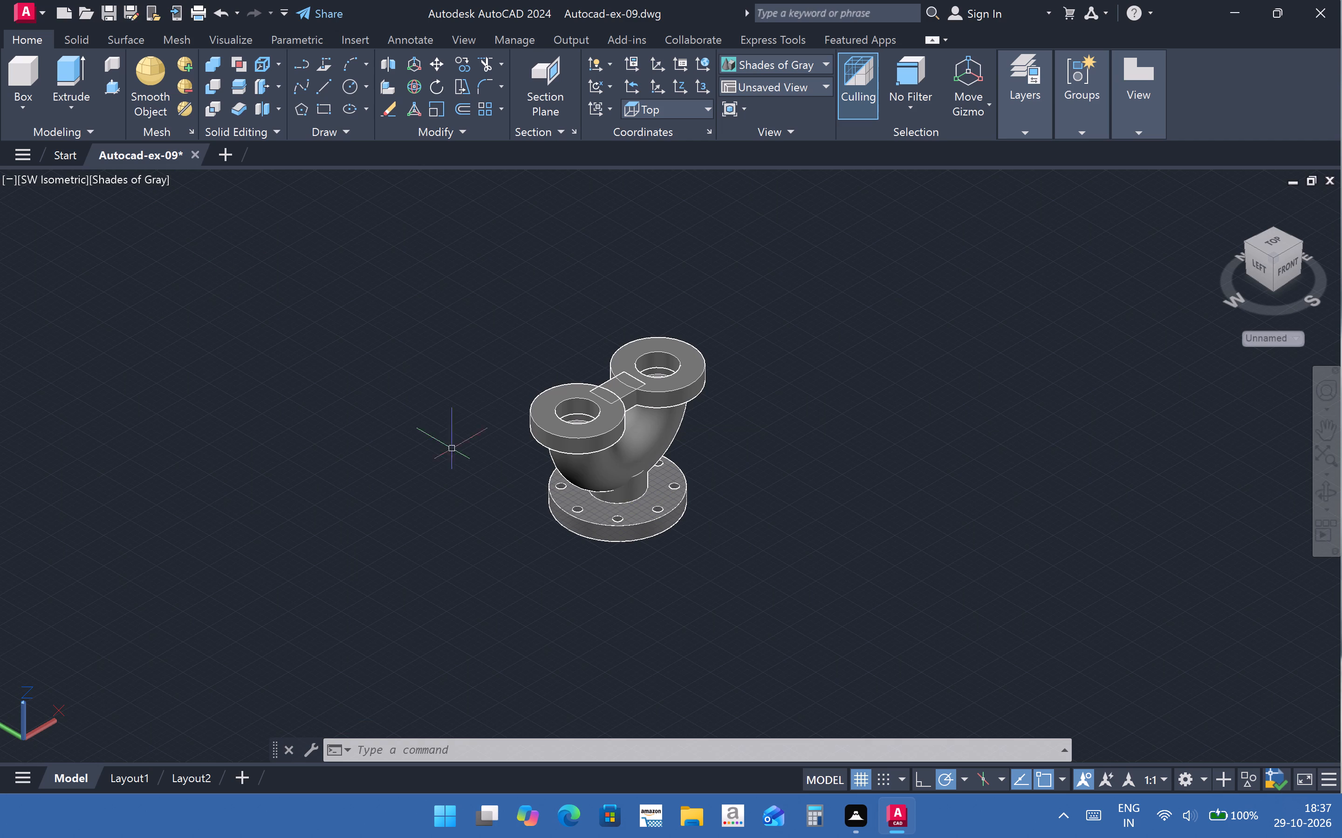
click(52, 180)
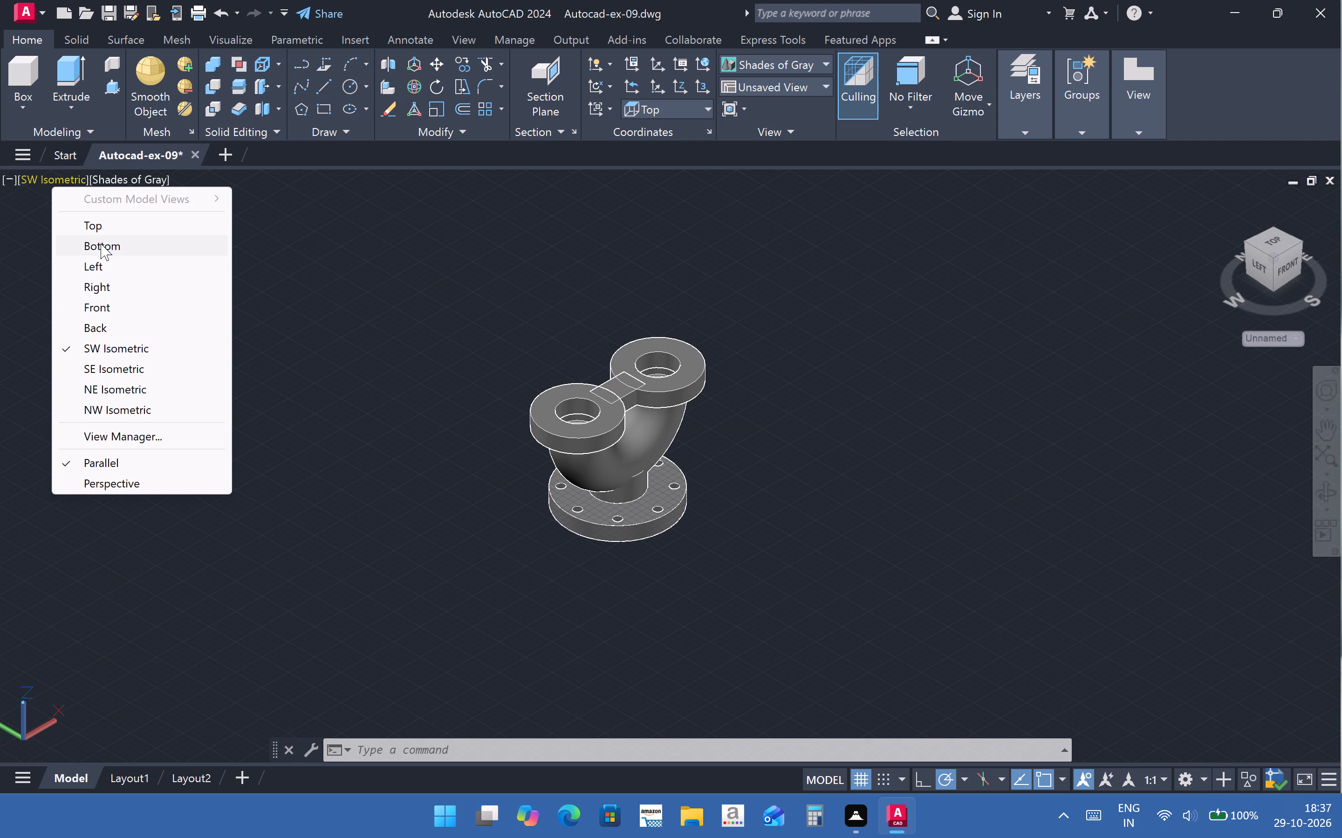
click(100, 223)
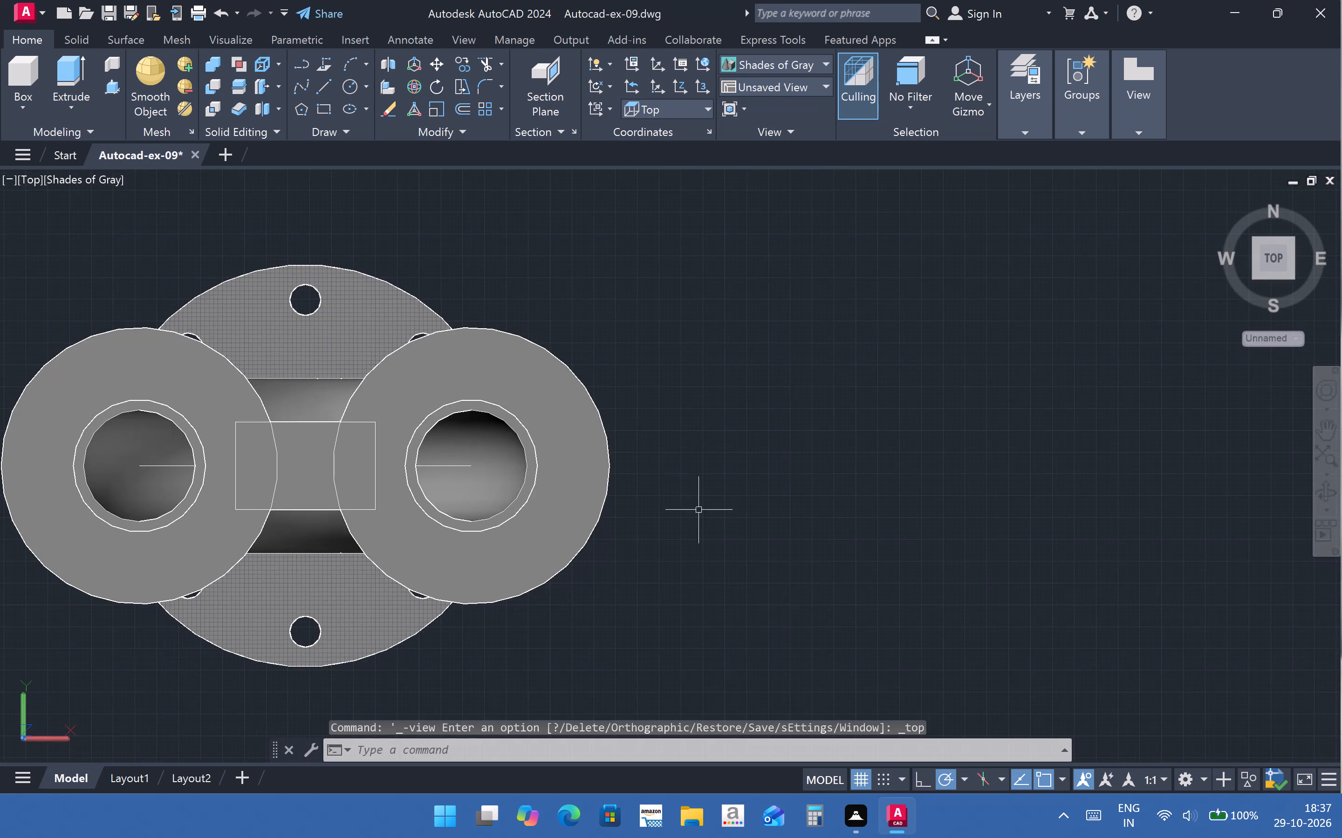
scroll(704, 513, up, 1)
scroll(668, 503, down, 4)
middle_drag(543, 608, 537, 475)
scroll(525, 424, up, 1)
scroll(619, 554, up, 2)
middle_drag(556, 503, 573, 564)
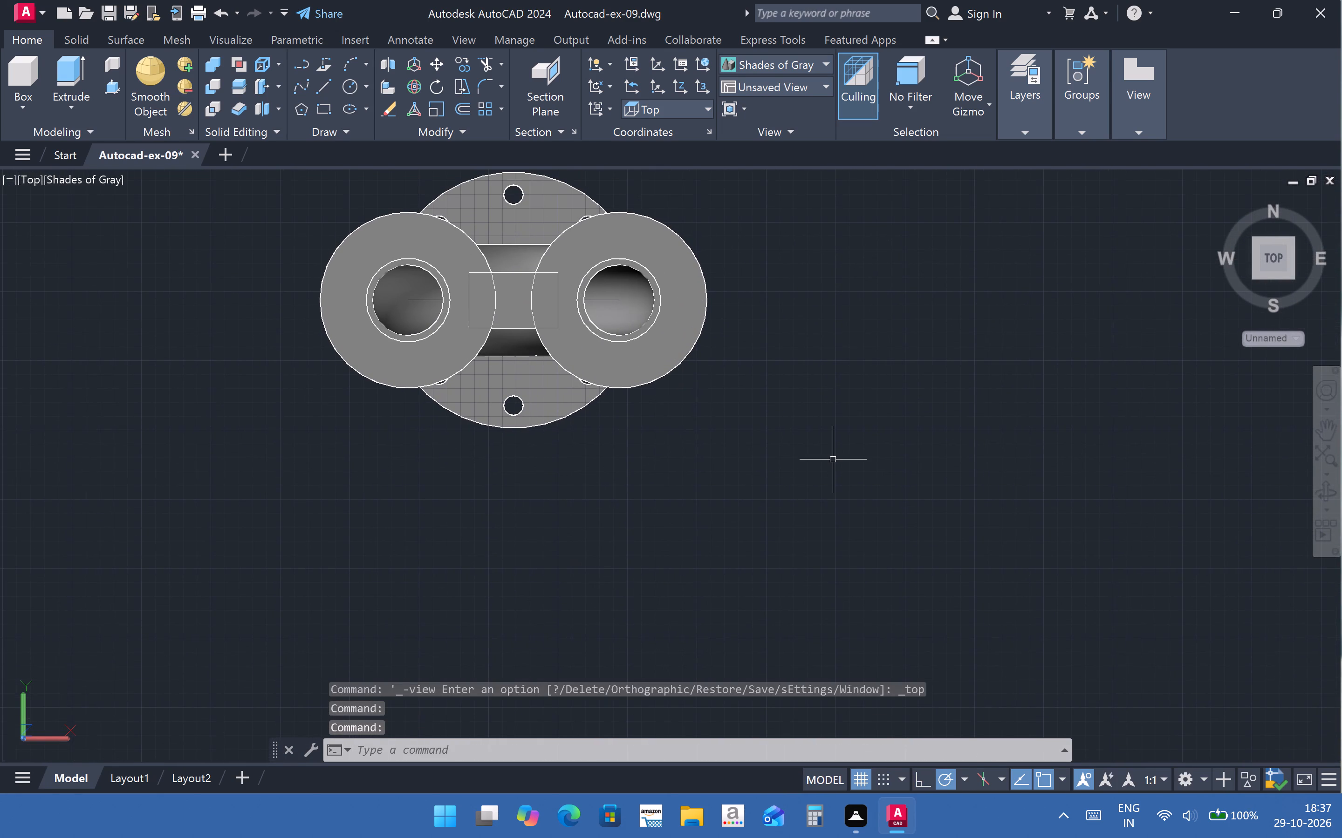
Start Flatshot and load the ACAD_ISO02W100 dashed linetype from acad.lin through the obscured lines' linetype setting.
click(476, 755)
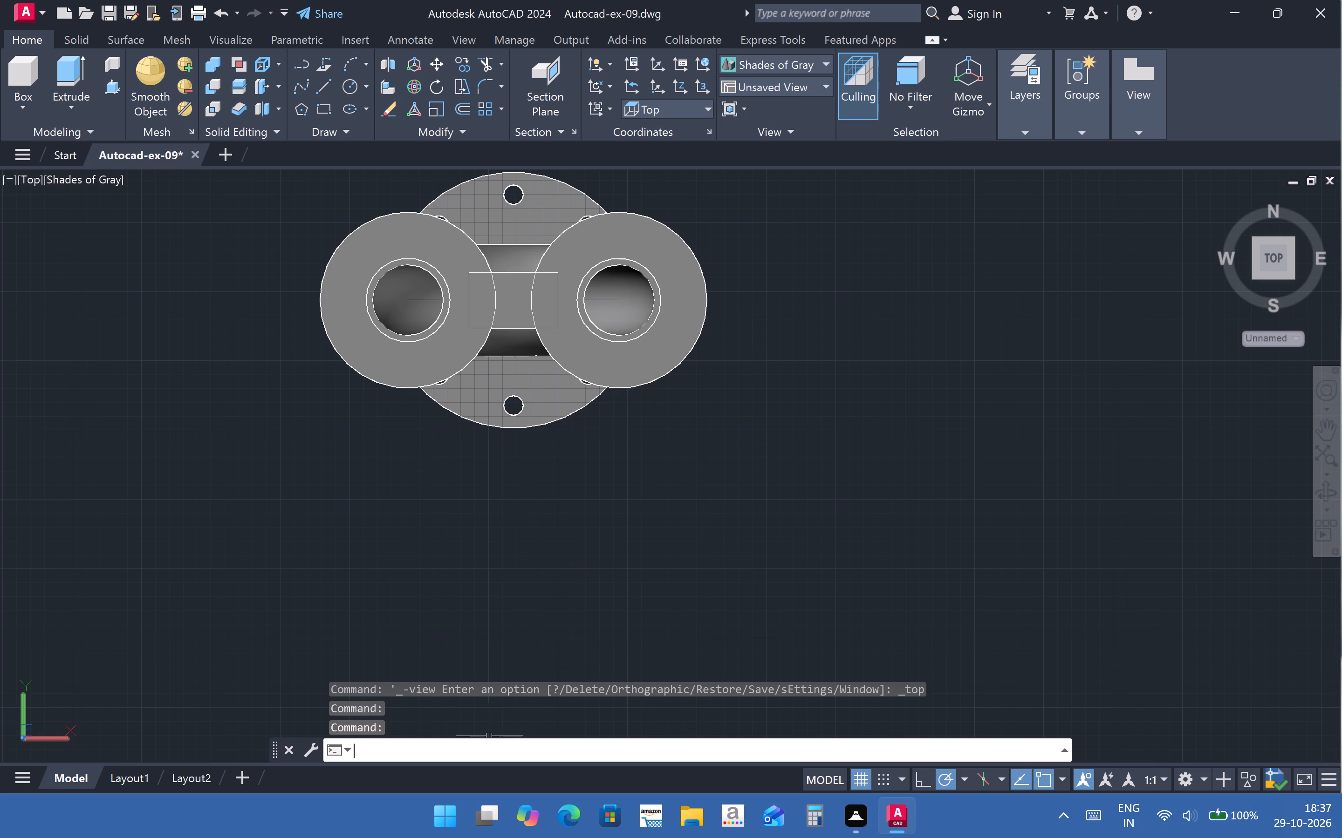
text(flas)
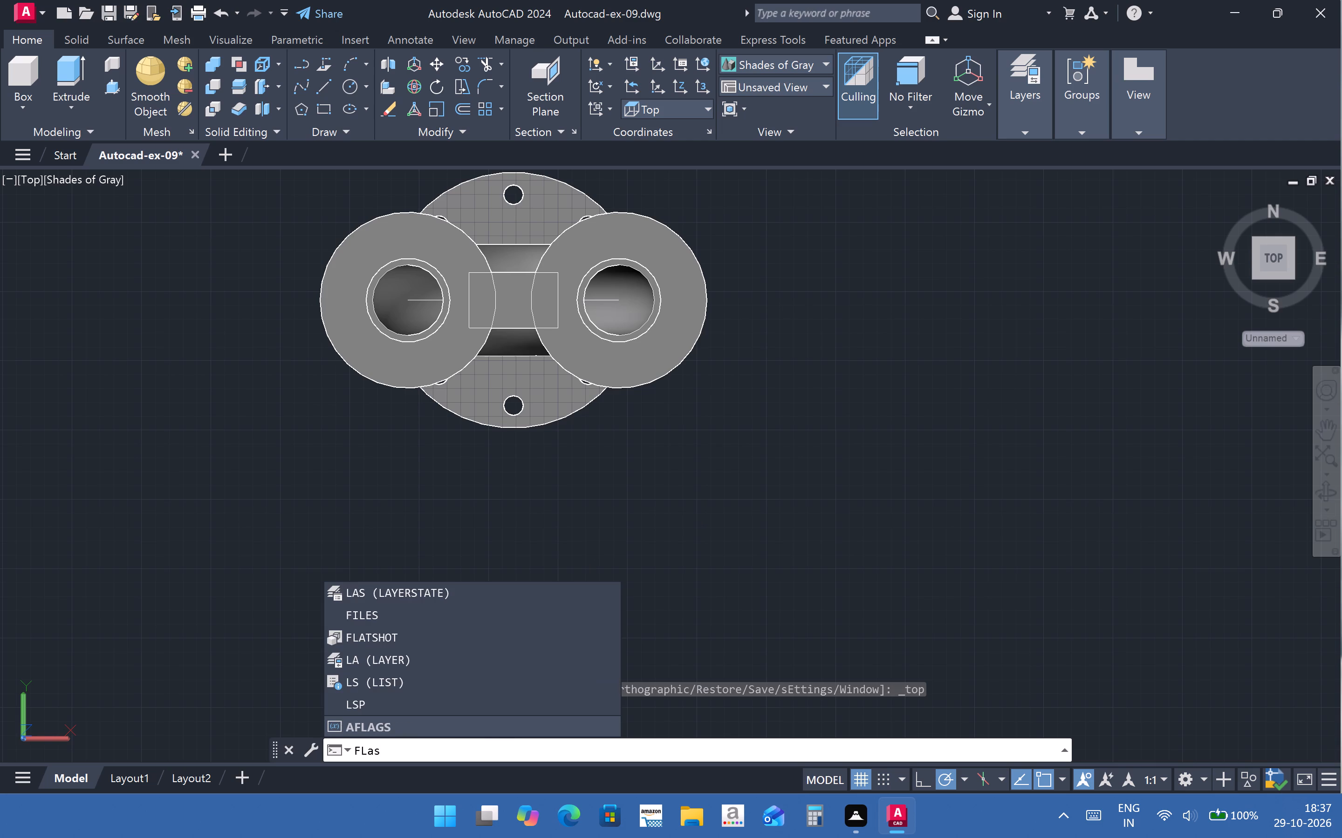
click(476, 642)
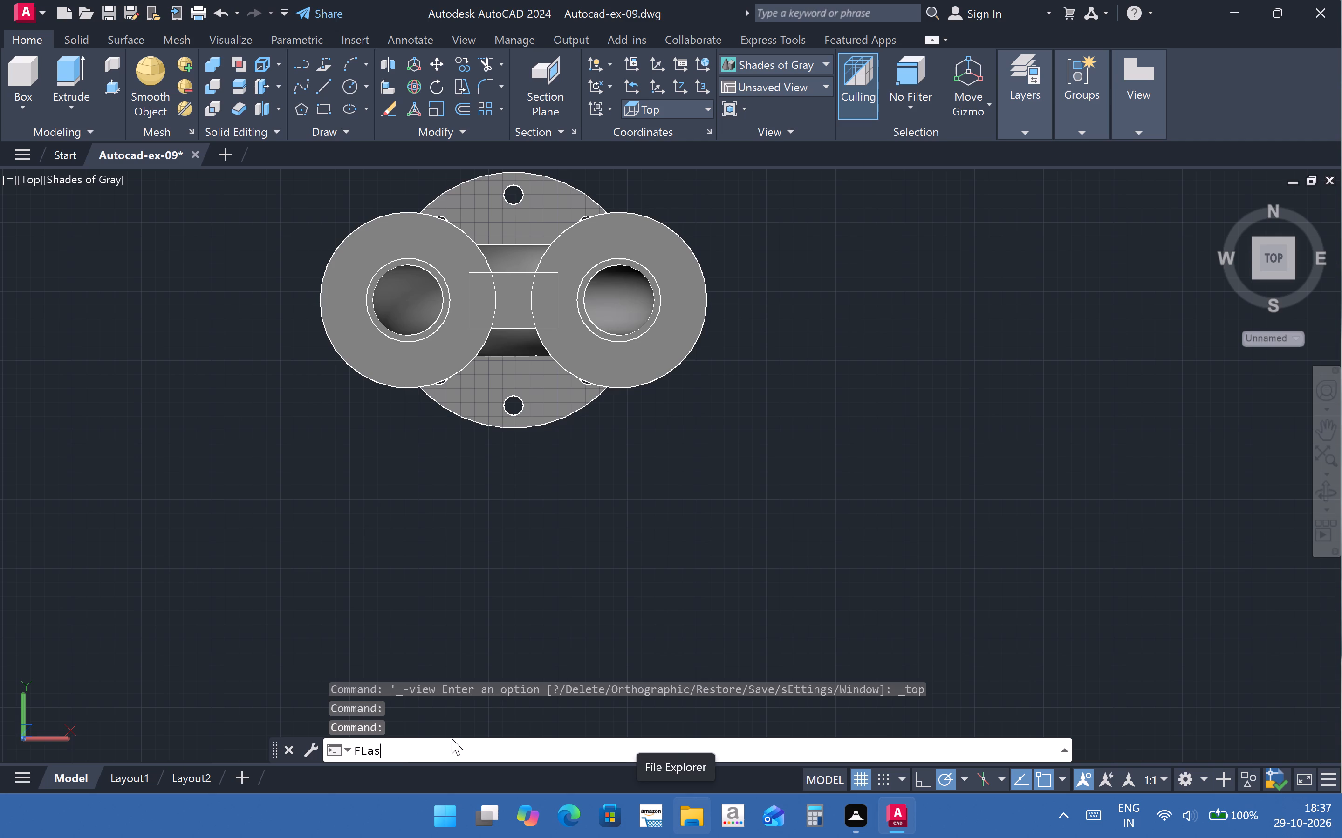
click(400, 749)
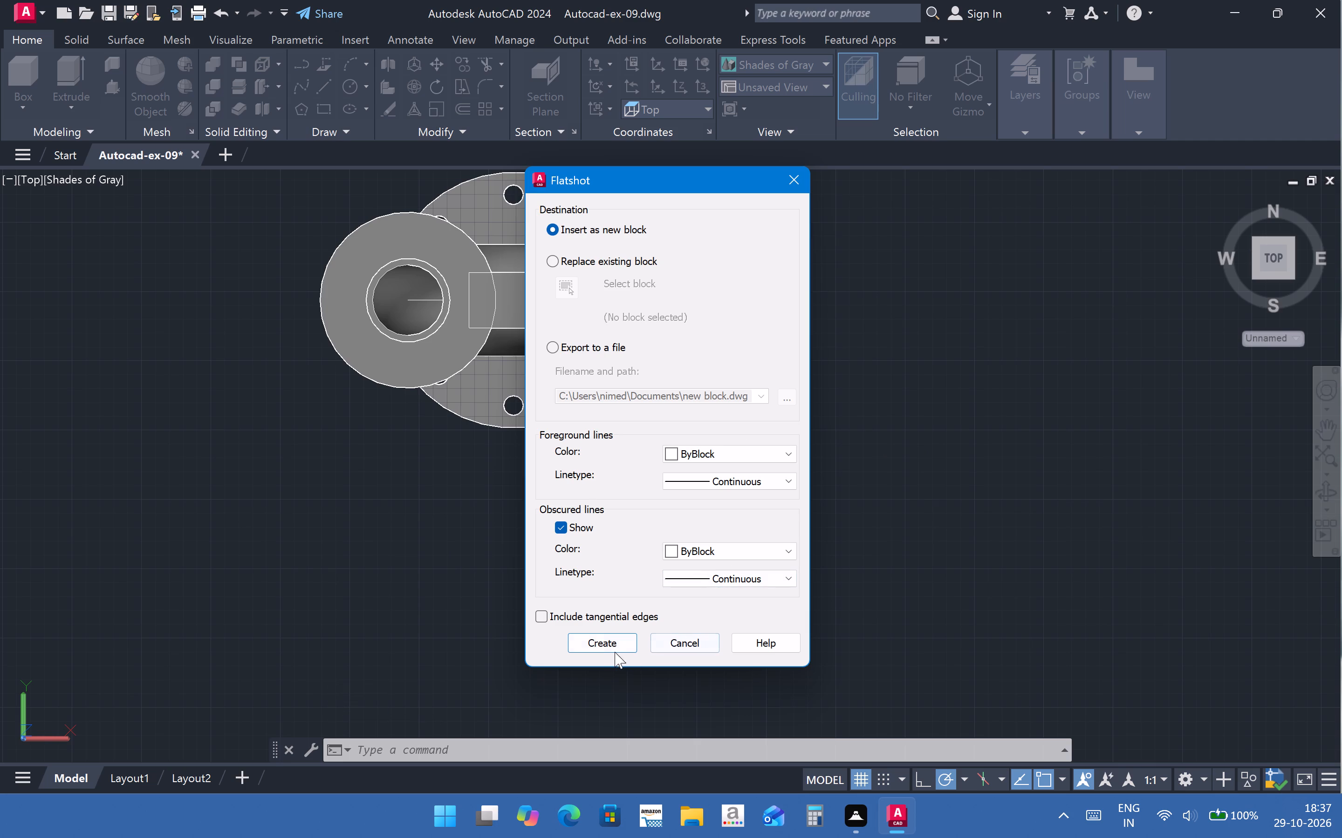
click(743, 548)
click(743, 548)
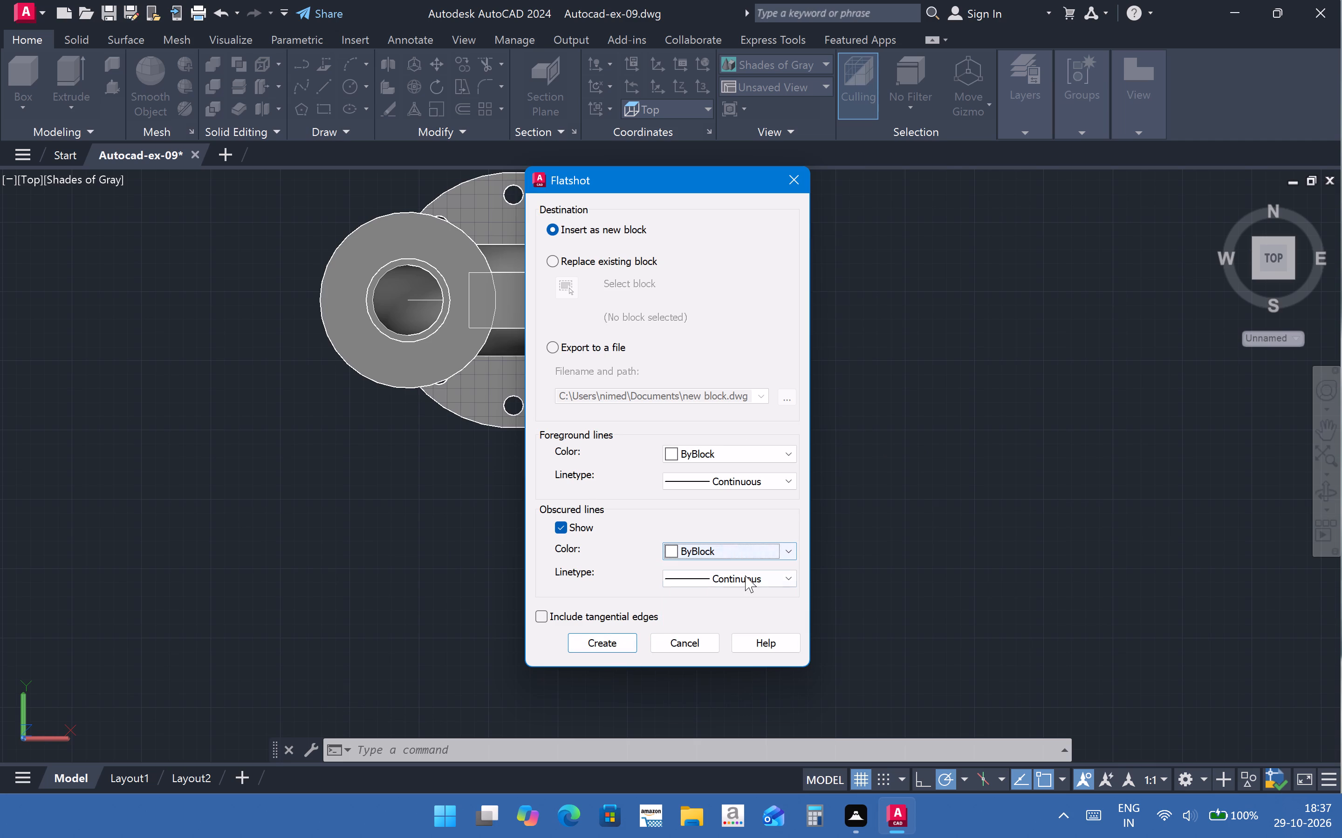
click(745, 575)
click(745, 636)
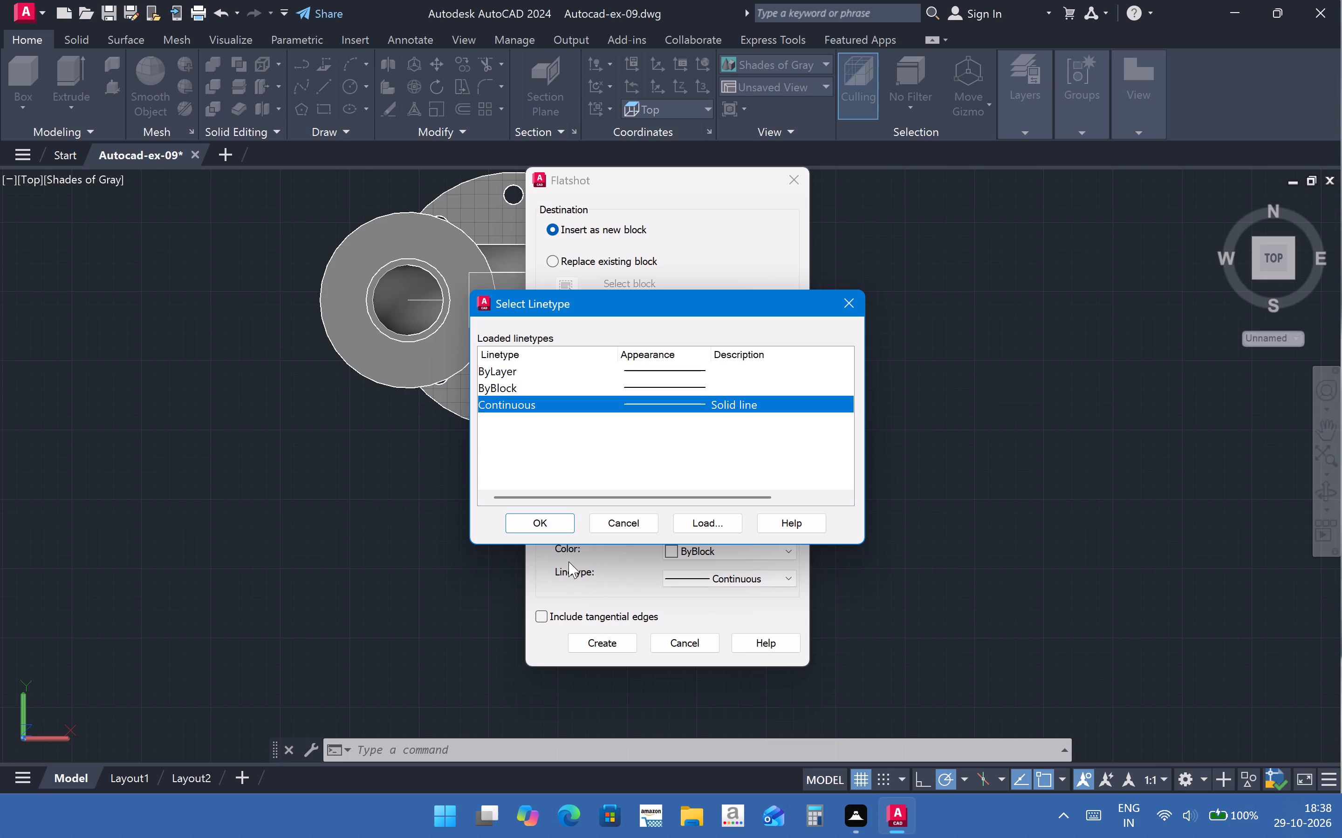
click(702, 520)
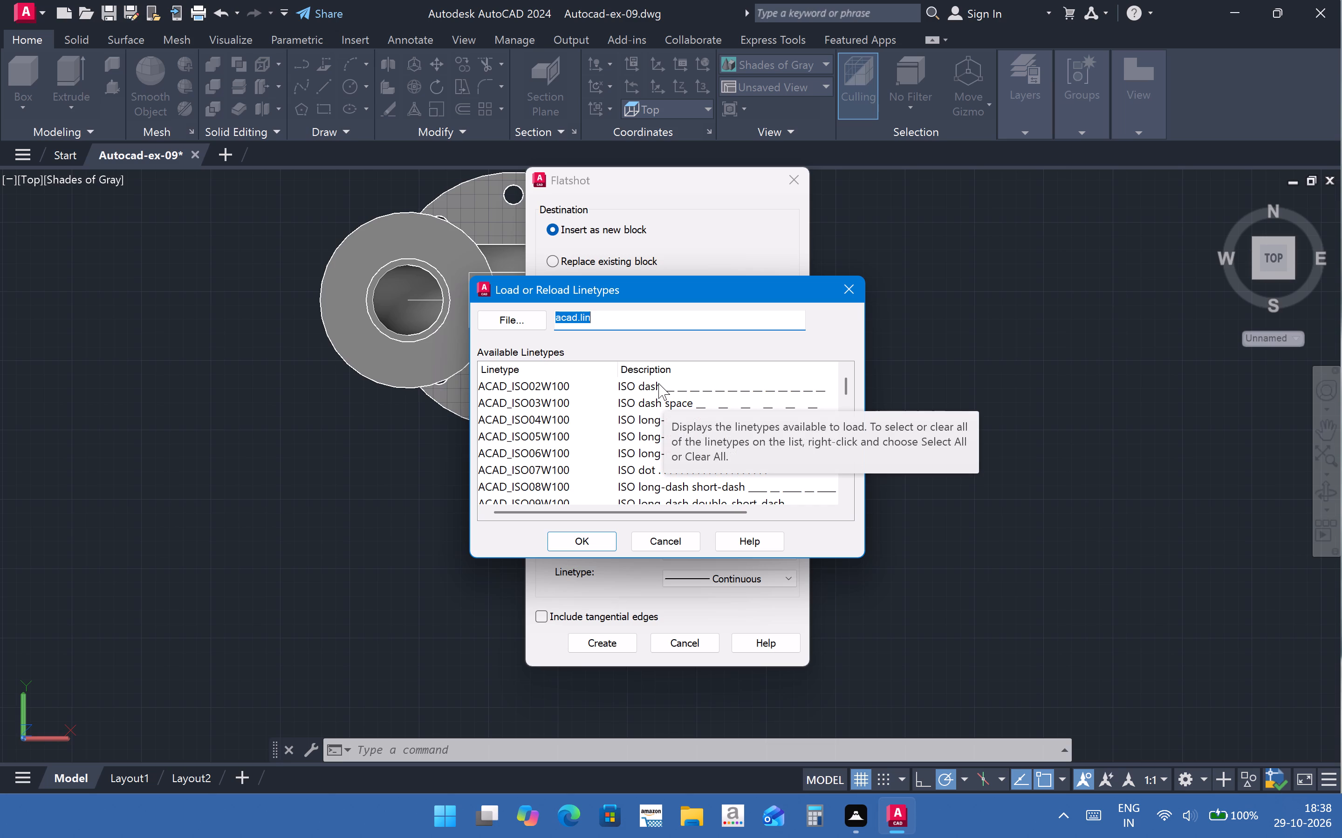
click(532, 385)
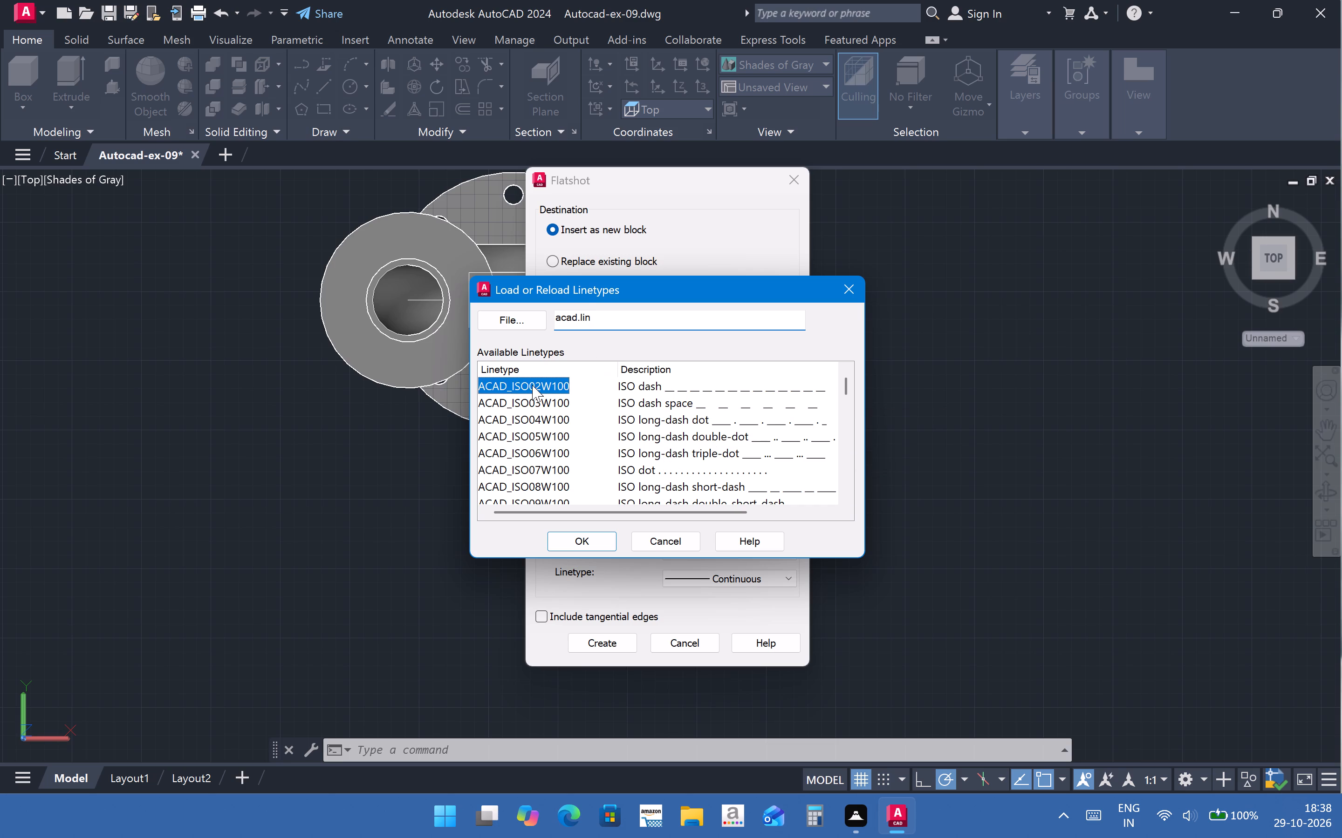
click(592, 544)
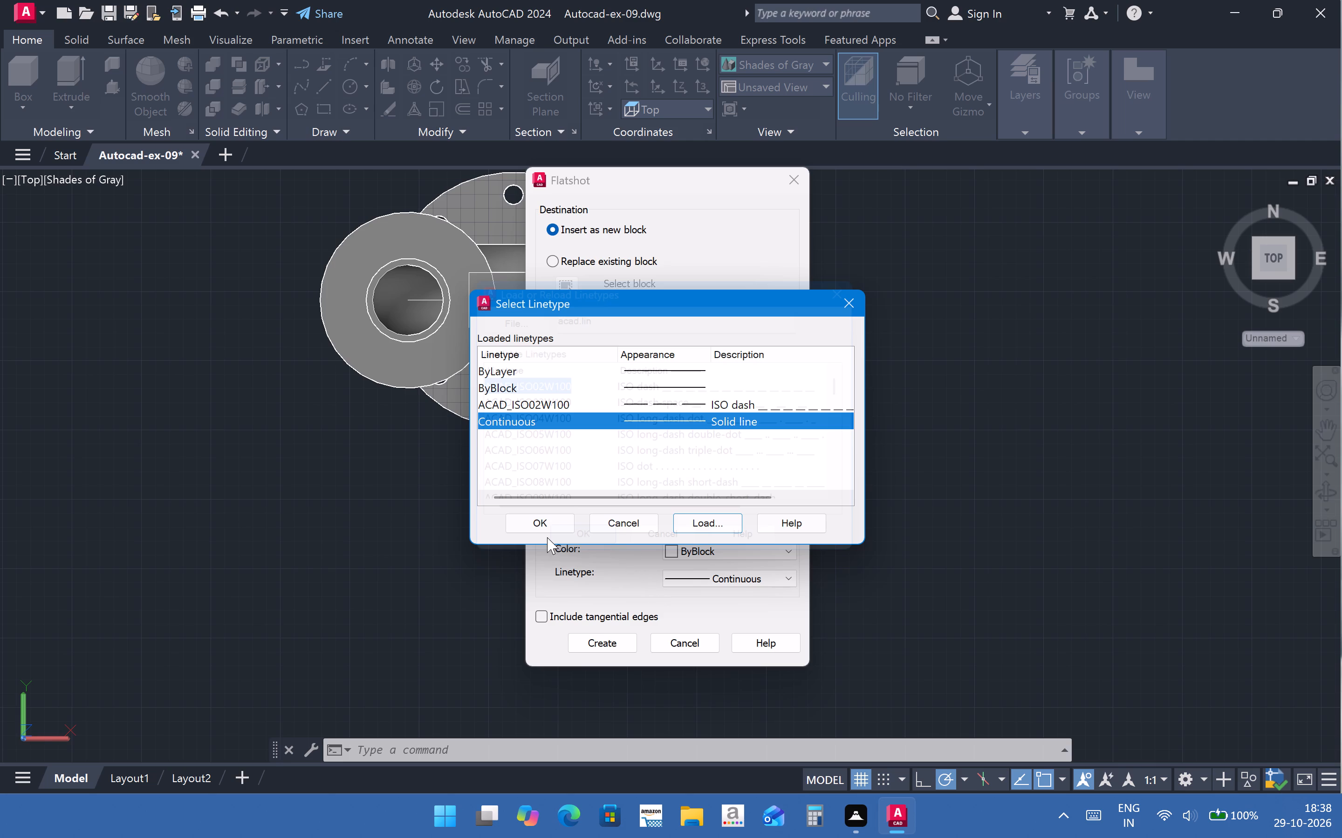
click(550, 518)
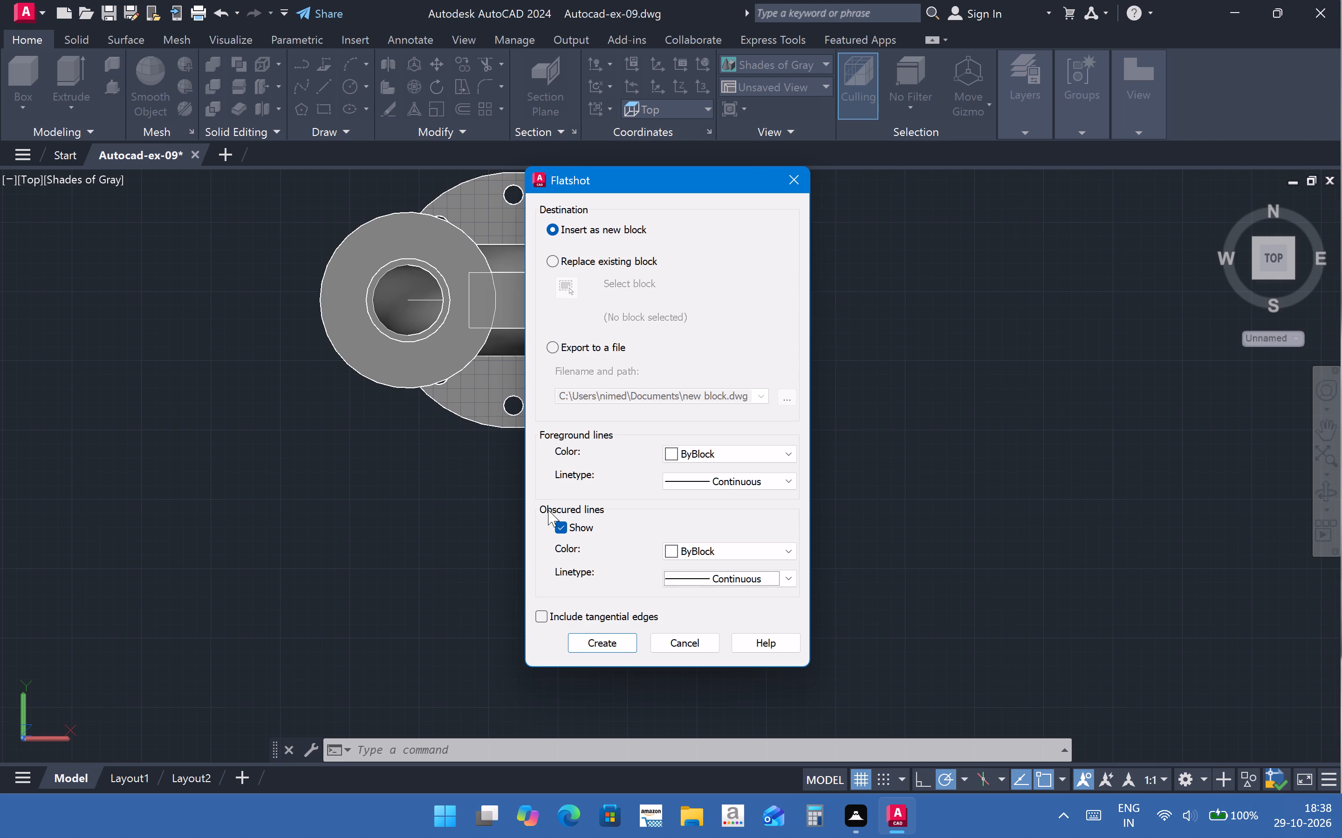
Create the Top-view flatshot as a new block and insert it in the empty space beside the model.
click(606, 646)
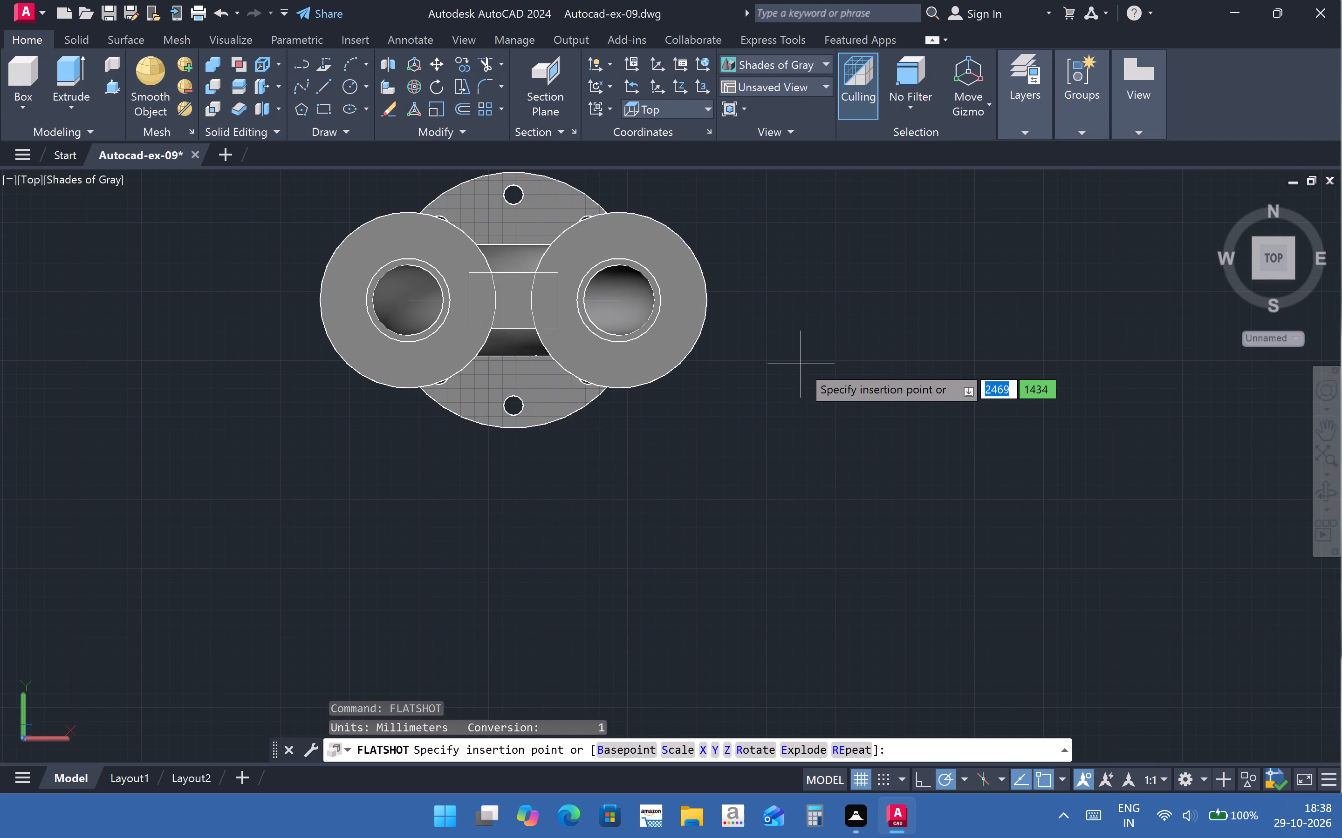
key(Return)
key(Return)
key(Return)
click(814, 318)
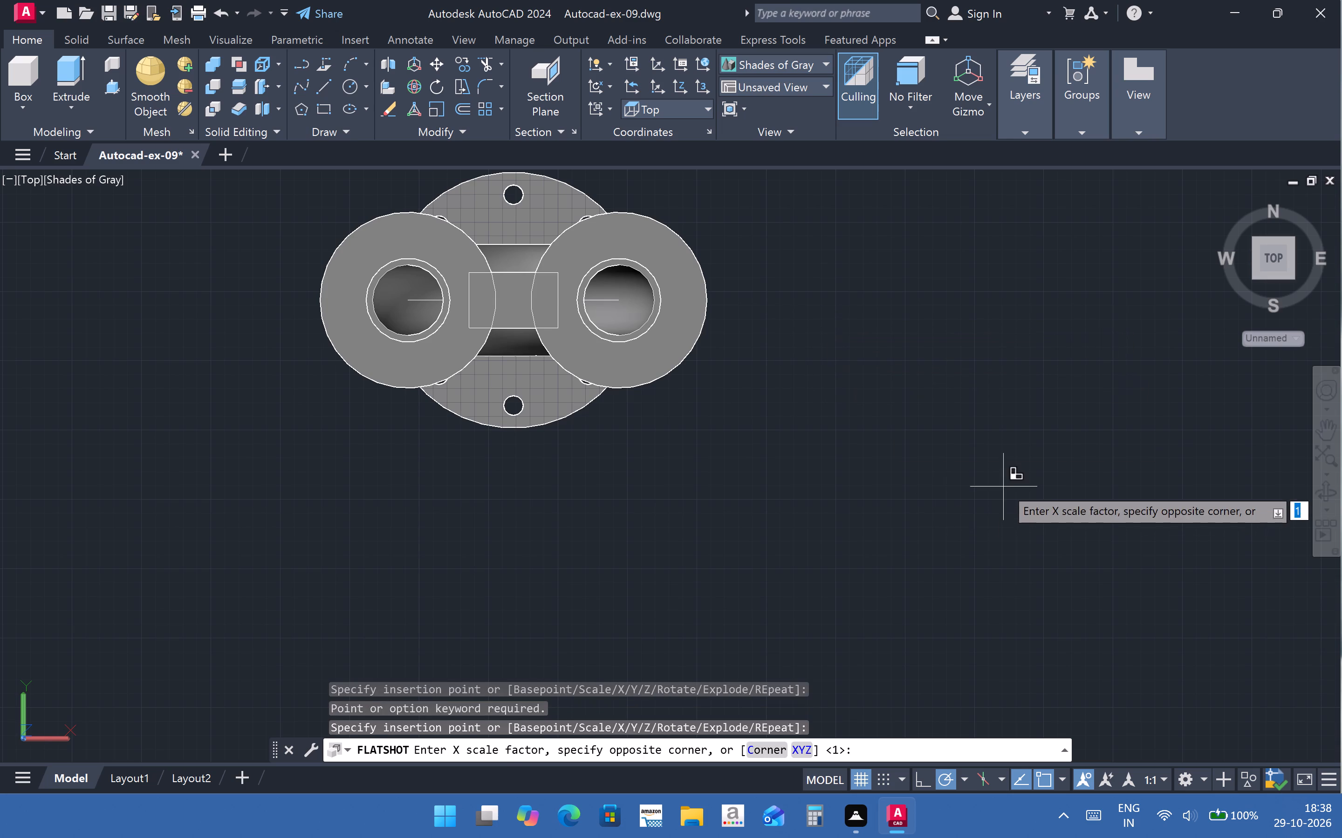
click(944, 428)
click(1011, 406)
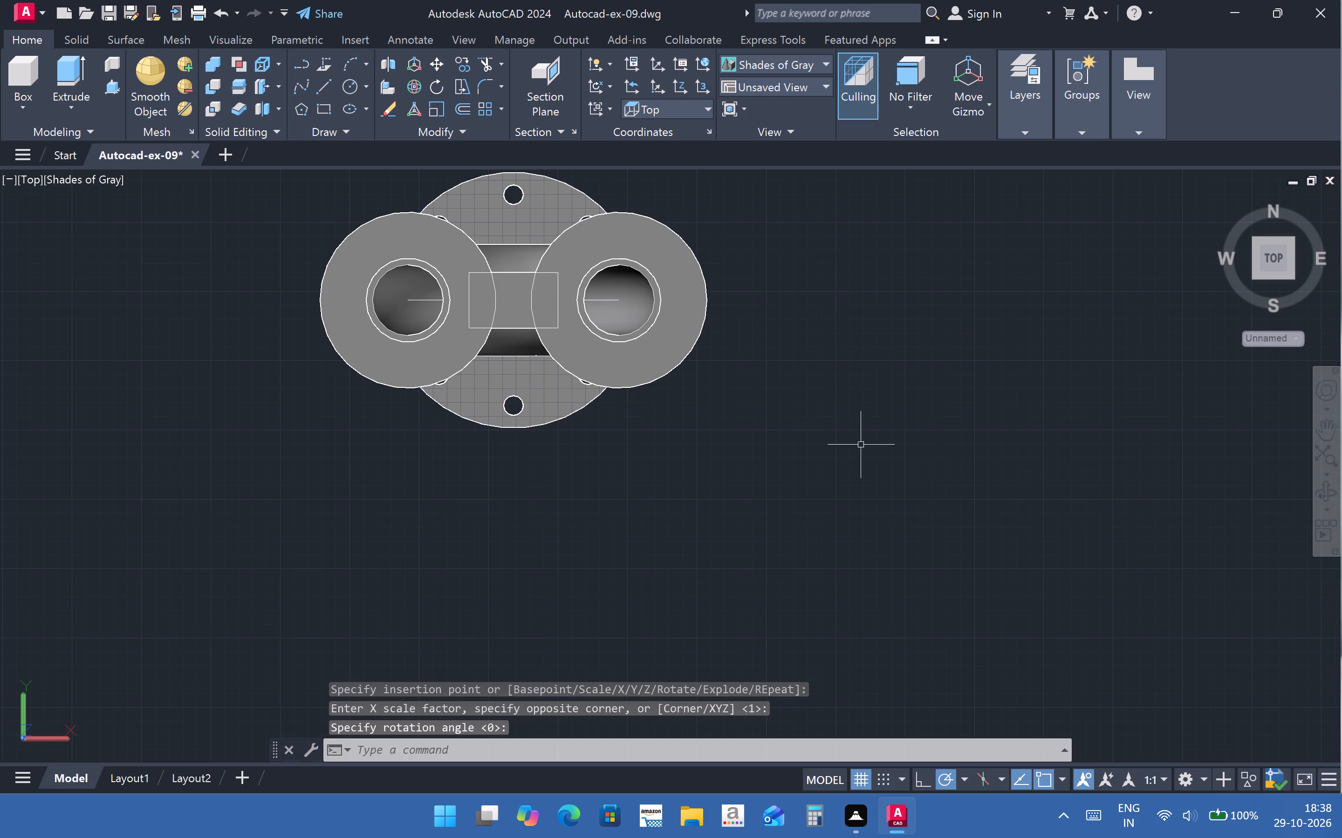
Repeat Flatshot with the same settings and insert another new block in the empty space beside the model.
key(Return)
key(Return)
key(Return)
drag(933, 343, 930, 388)
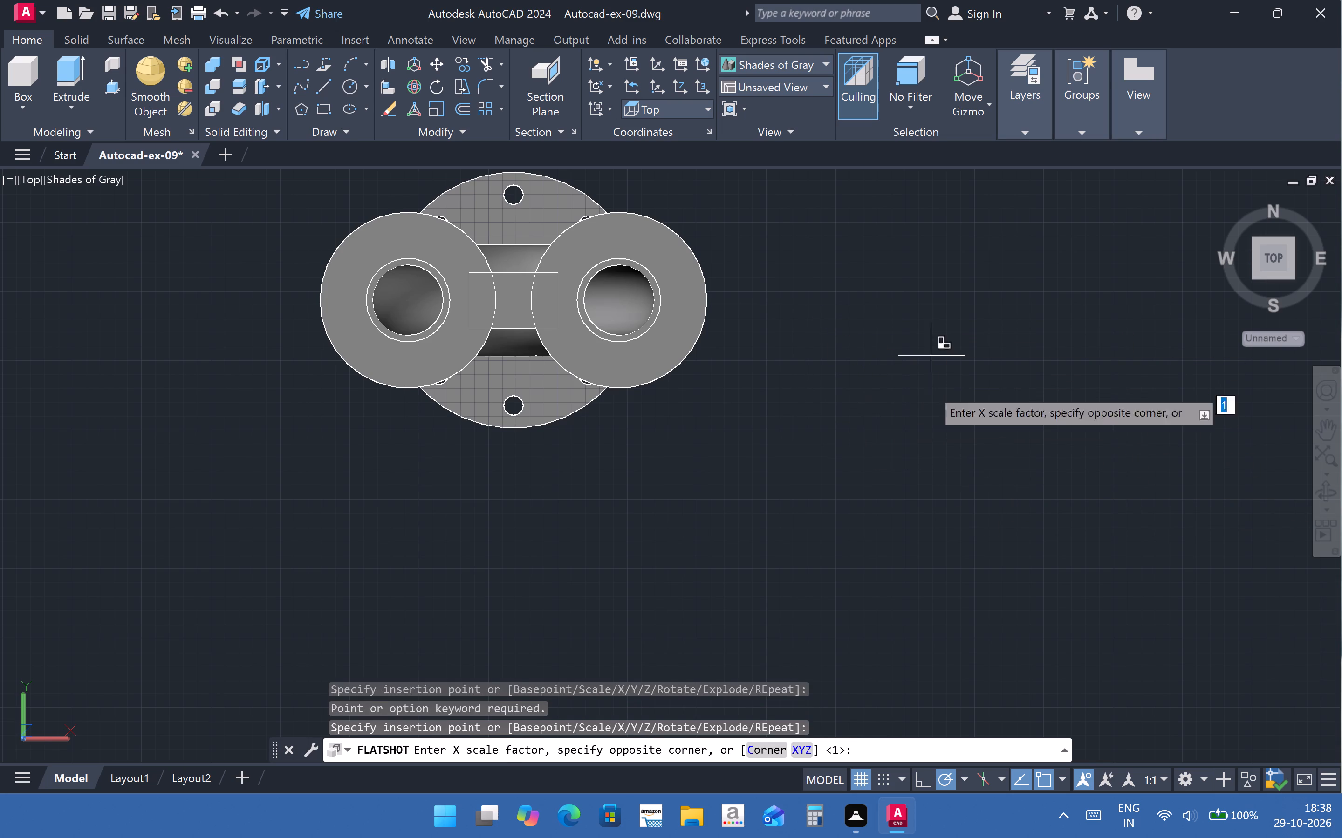
drag(930, 388, 987, 476)
click(987, 476)
key(Return)
Run Flatshot again with tangential edges included and insert the new block beside the model.
key(Return)
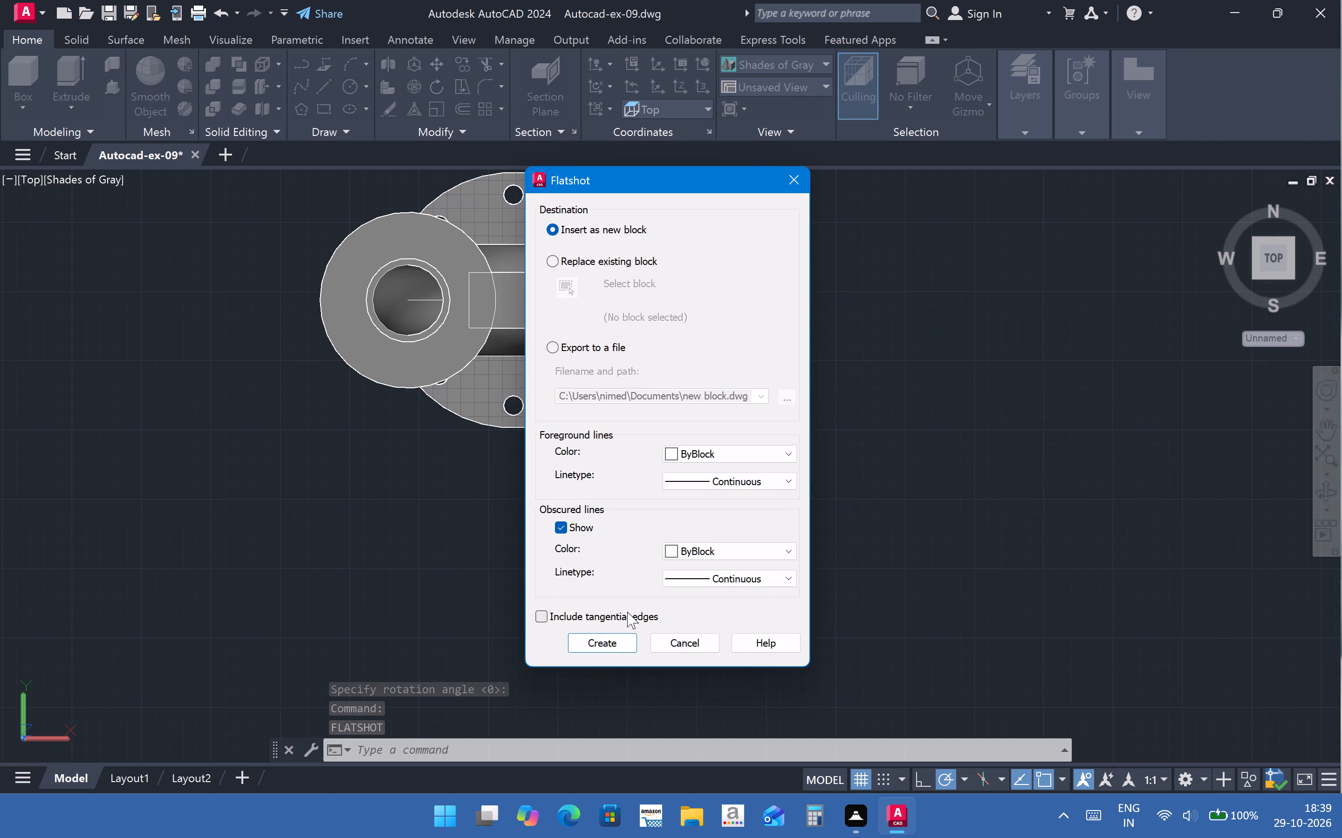
click(627, 612)
click(611, 635)
click(905, 366)
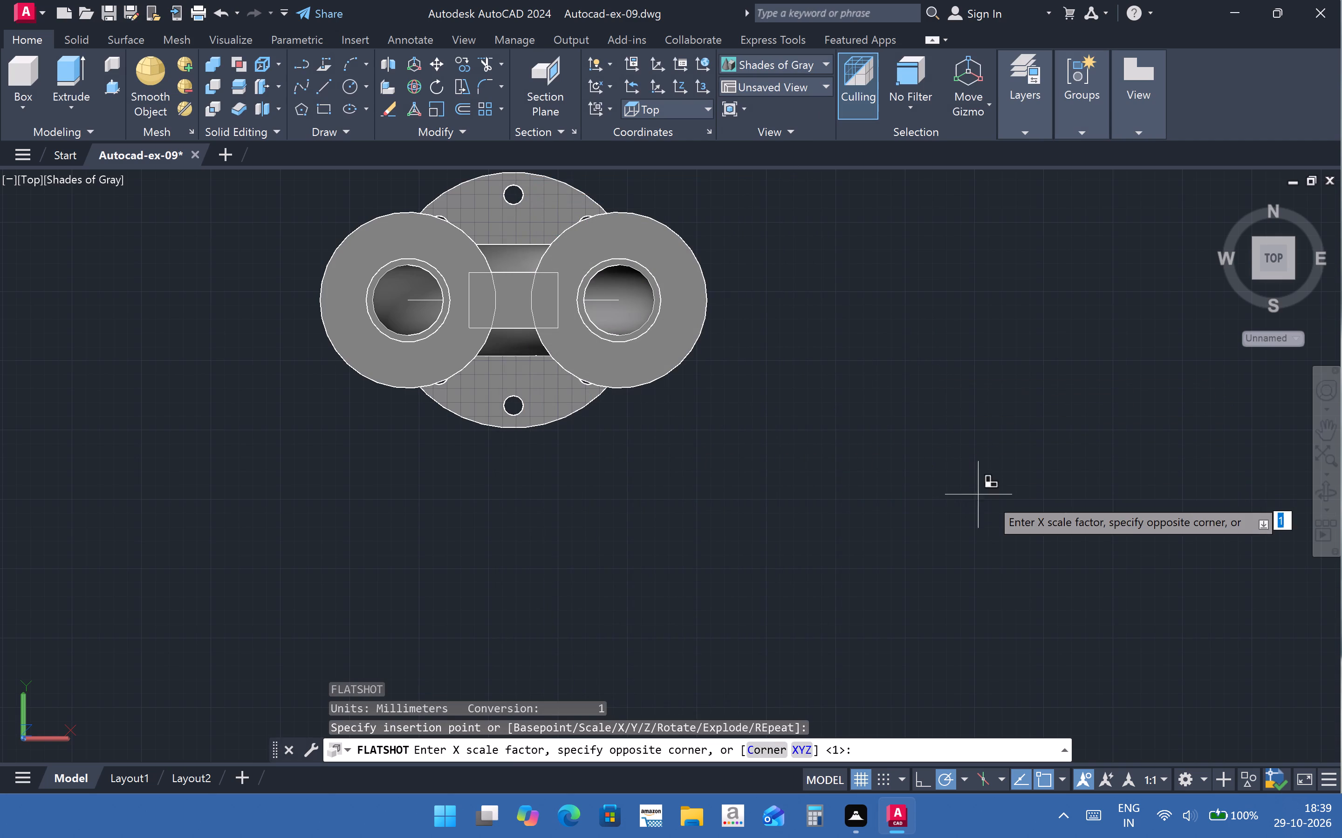
click(999, 498)
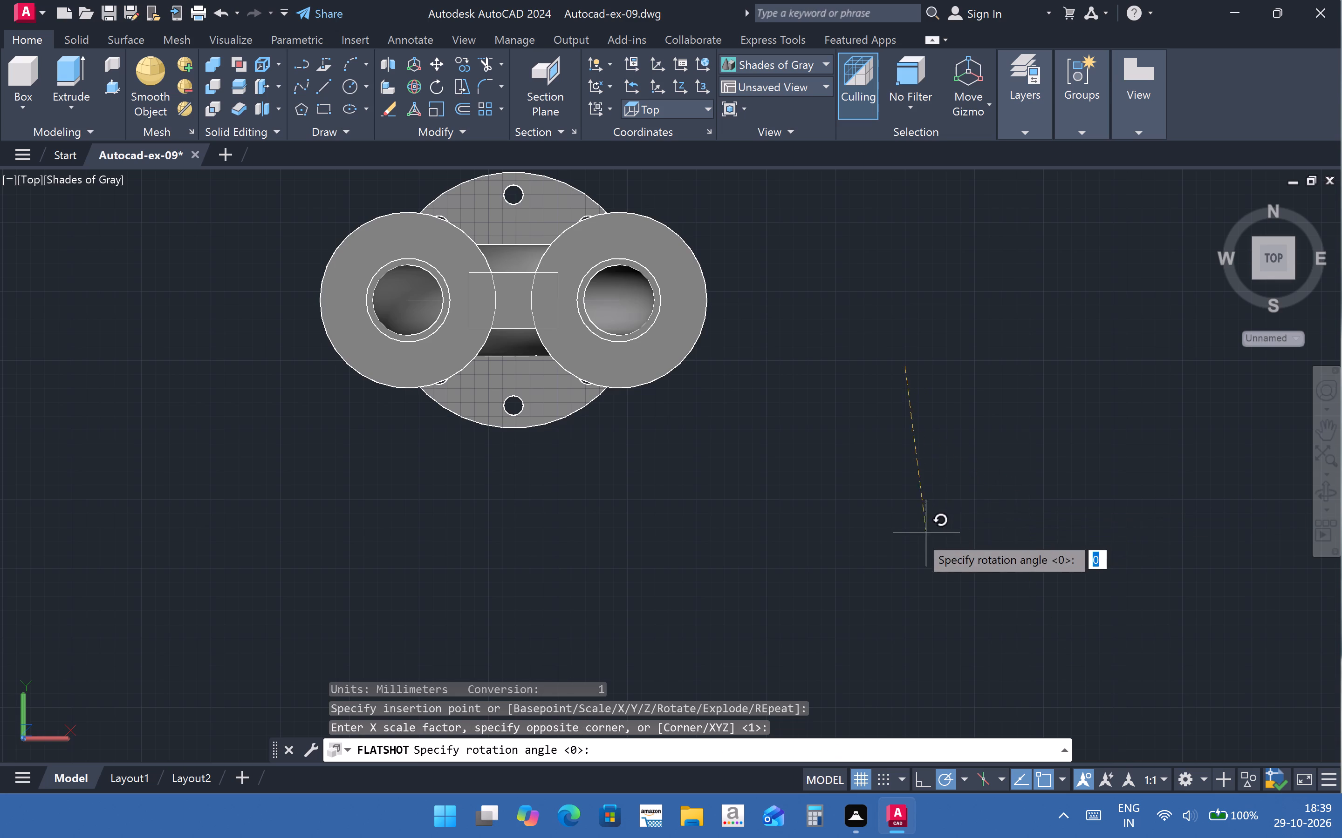
click(905, 537)
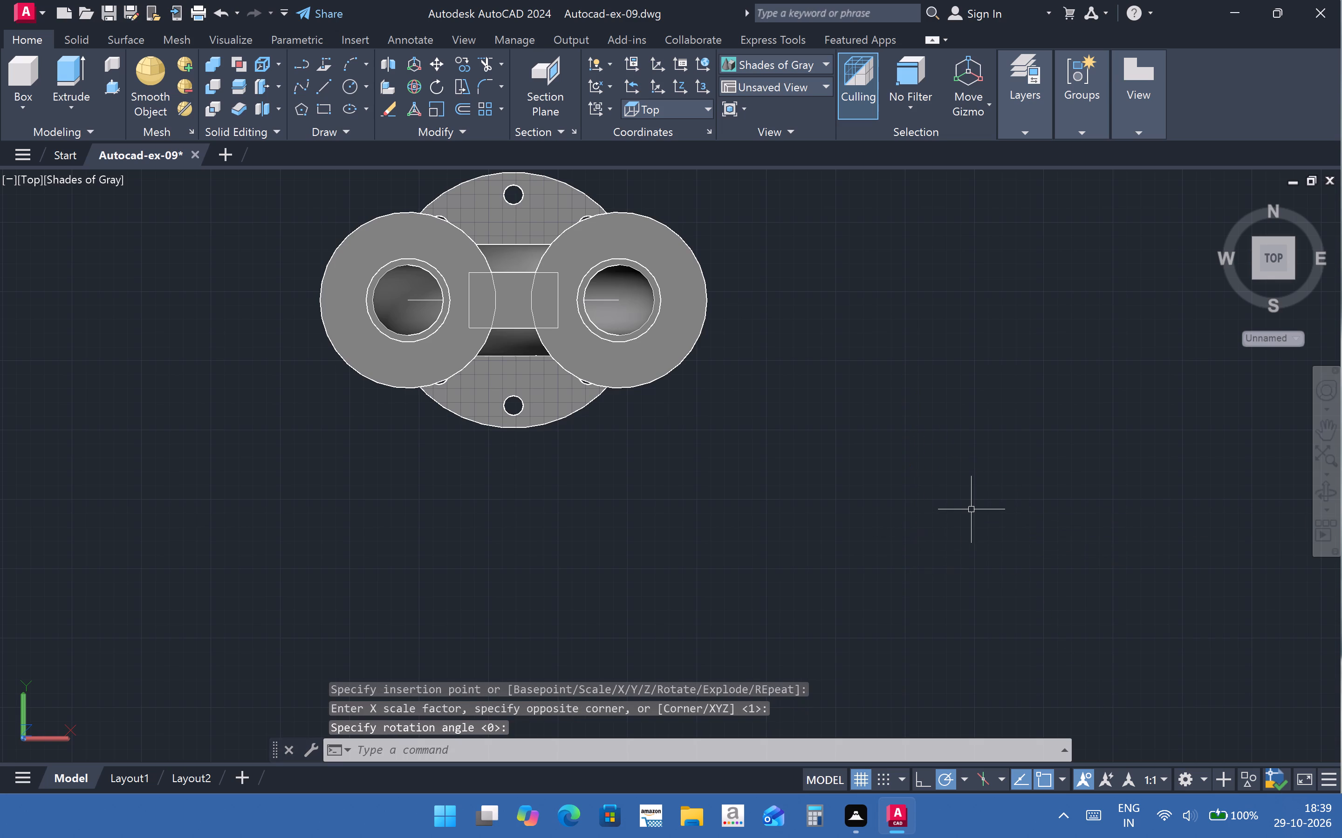
Window-select the empty area beside the model to check for the inserted flatshot blocks.
drag(868, 368, 1048, 368)
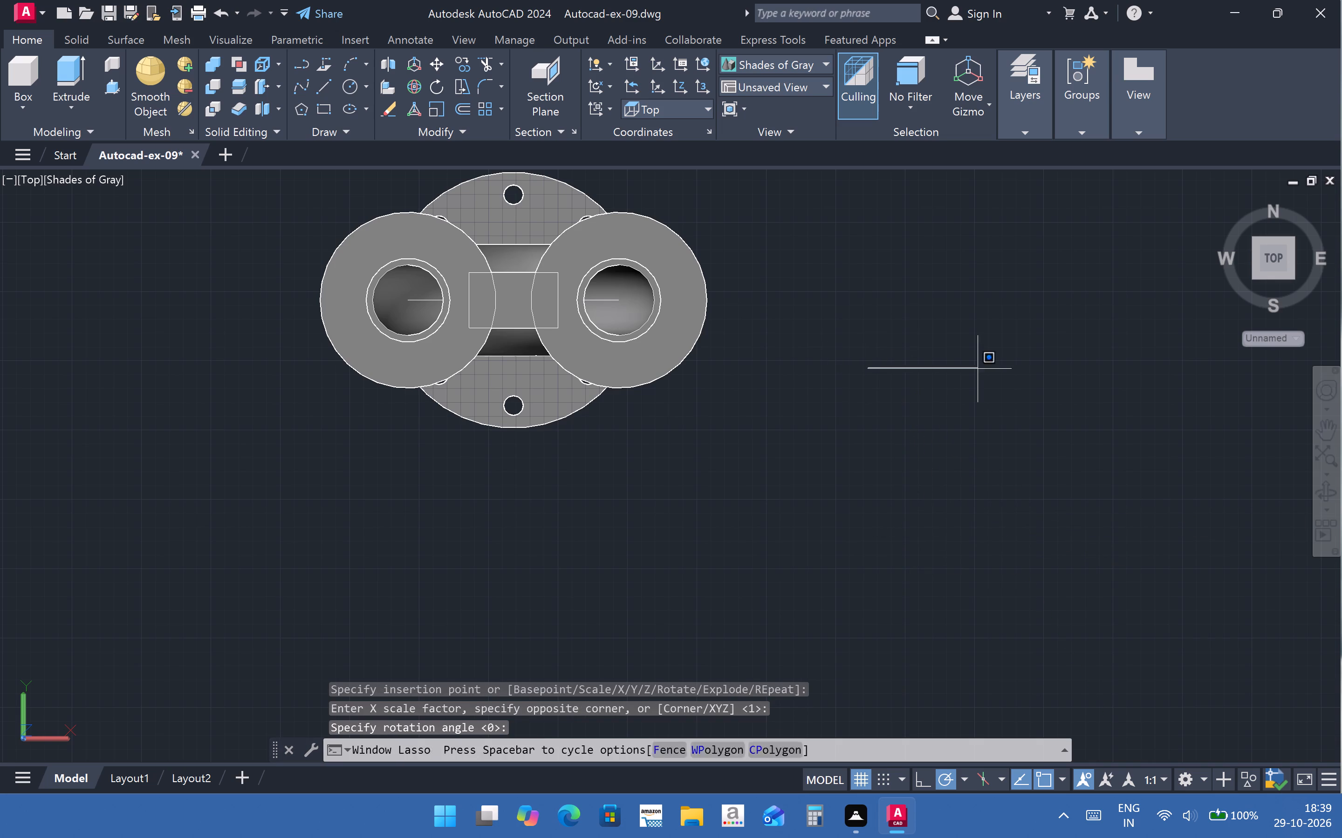
drag(1048, 368, 1057, 368)
click(1087, 367)
scroll(862, 562, down, 1)
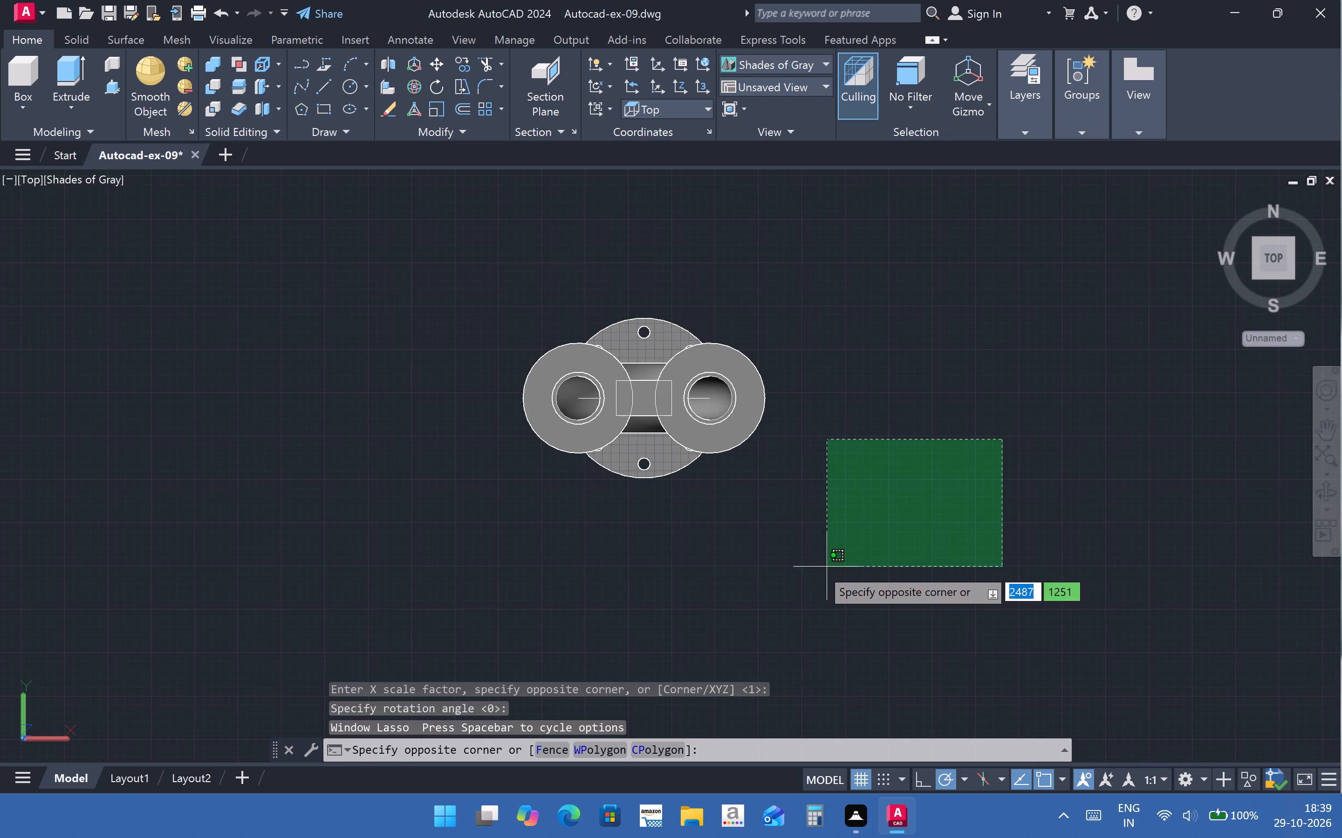
click(982, 516)
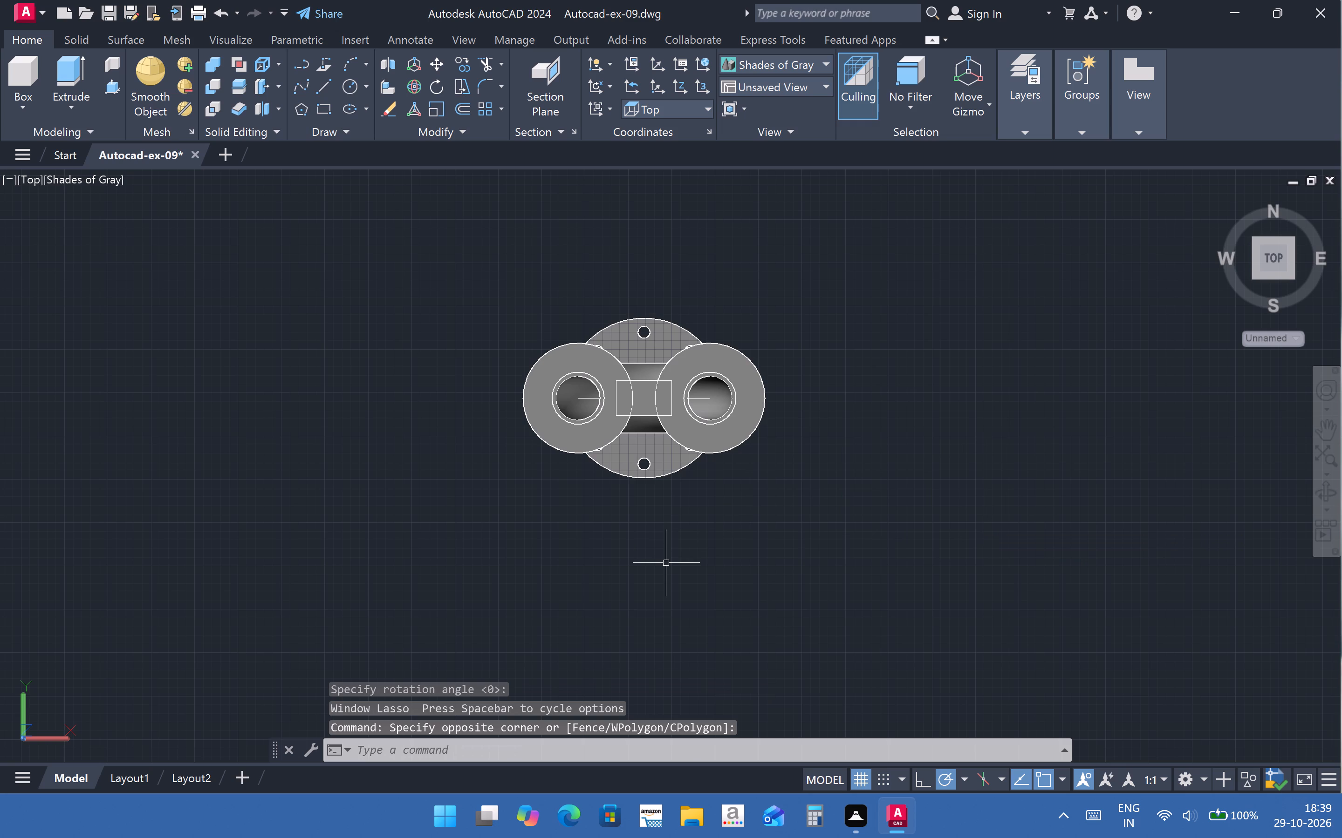
scroll(742, 473, down, 1)
scroll(742, 473, up, 2)
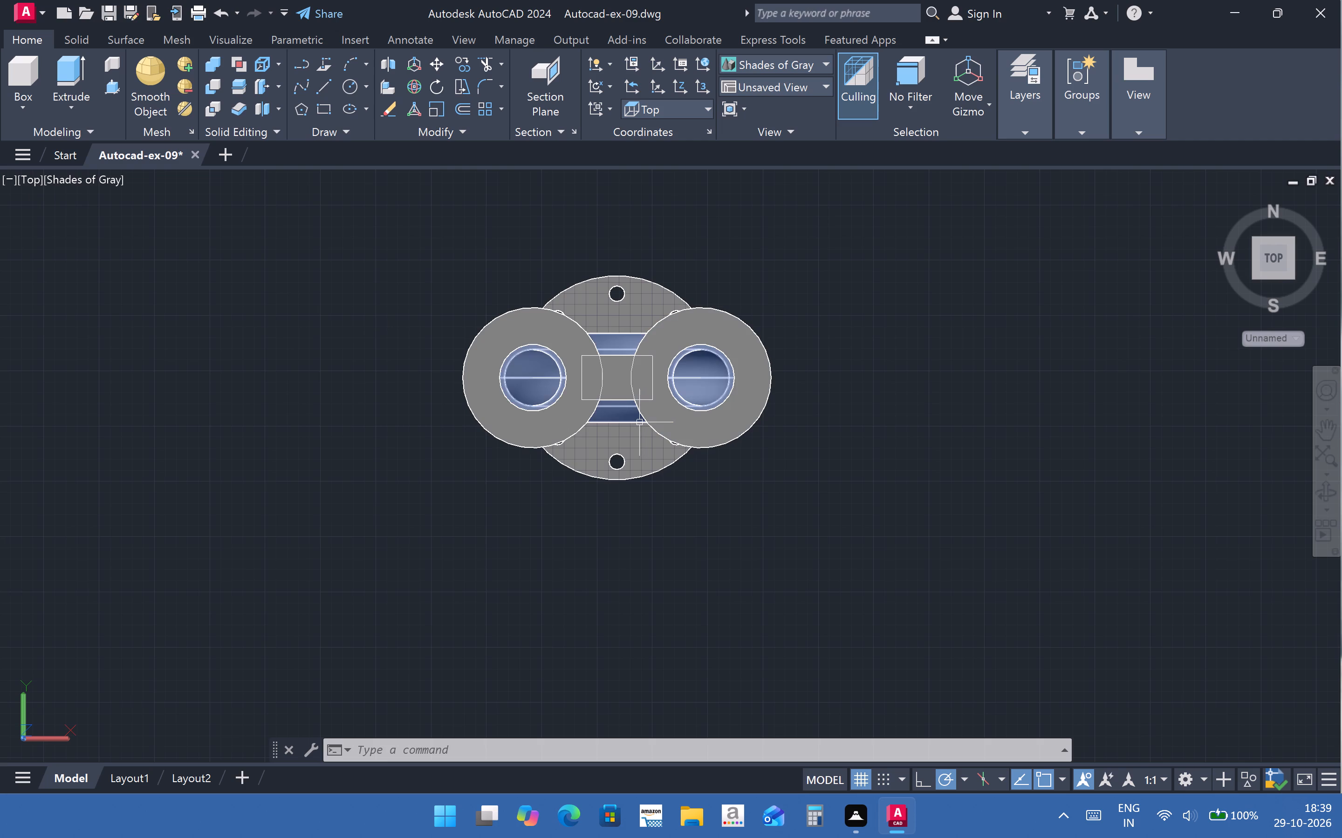
Start Flatshot and reload the ACAD_ISO02W100 dashed linetype from acad.lin for the obscured lines.
click(429, 749)
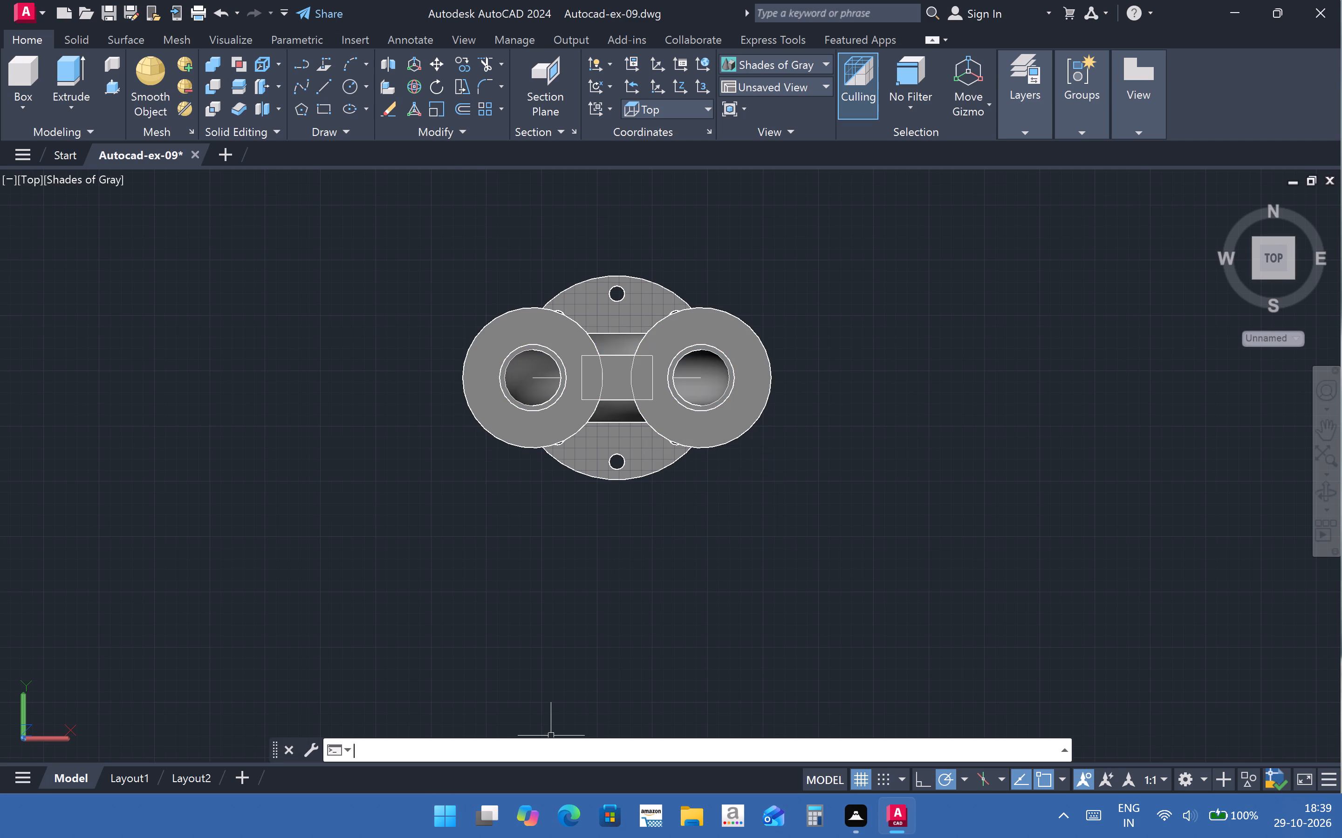
text(flat)
text(shot)
key(Return)
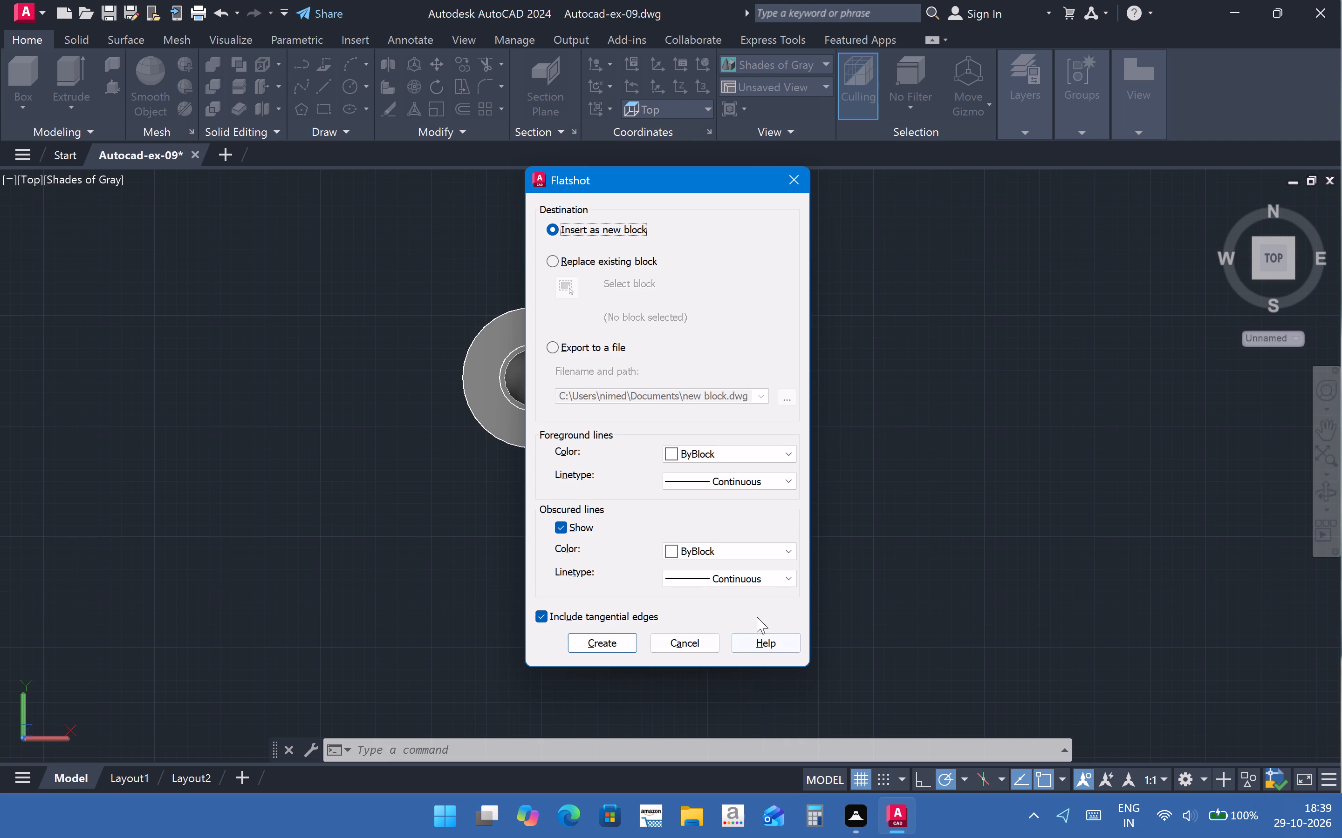
click(756, 584)
click(751, 652)
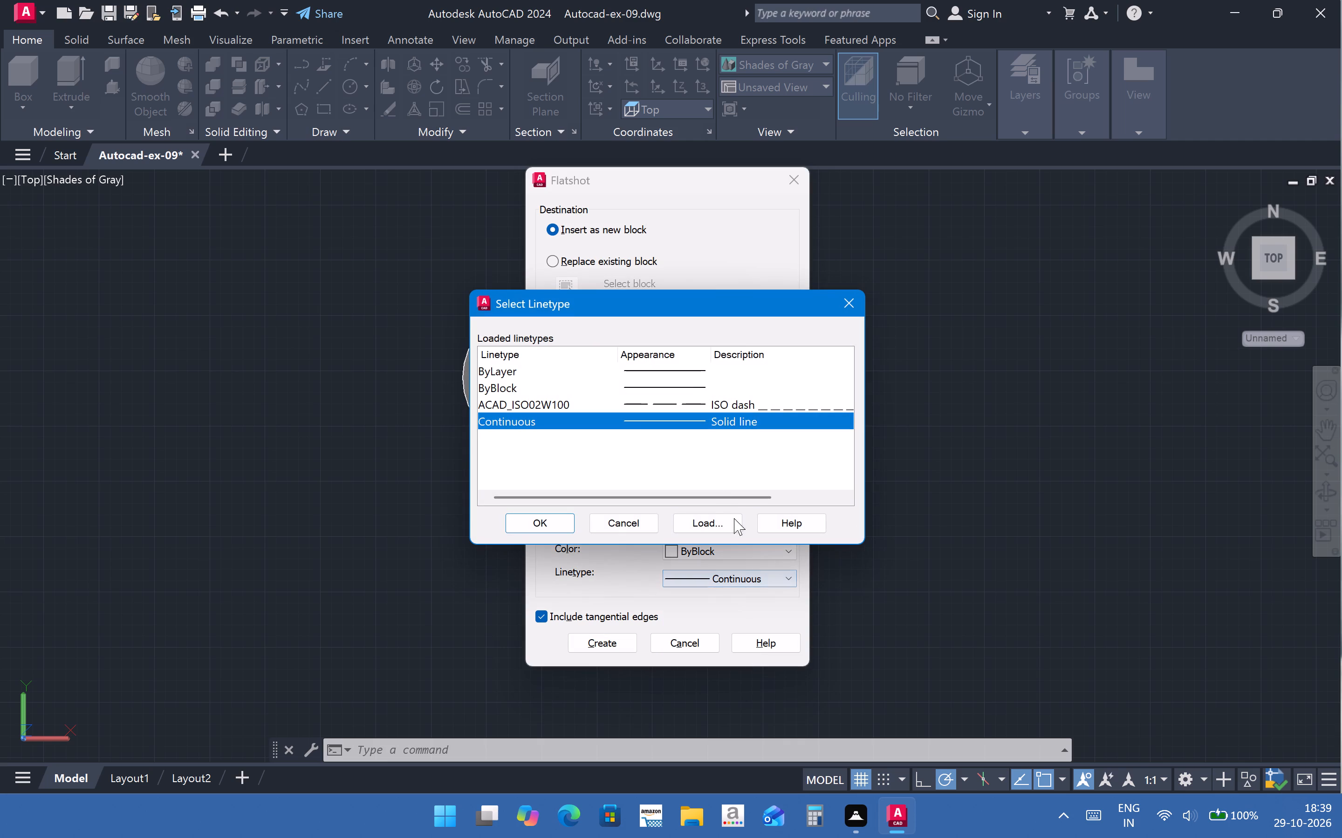
click(691, 522)
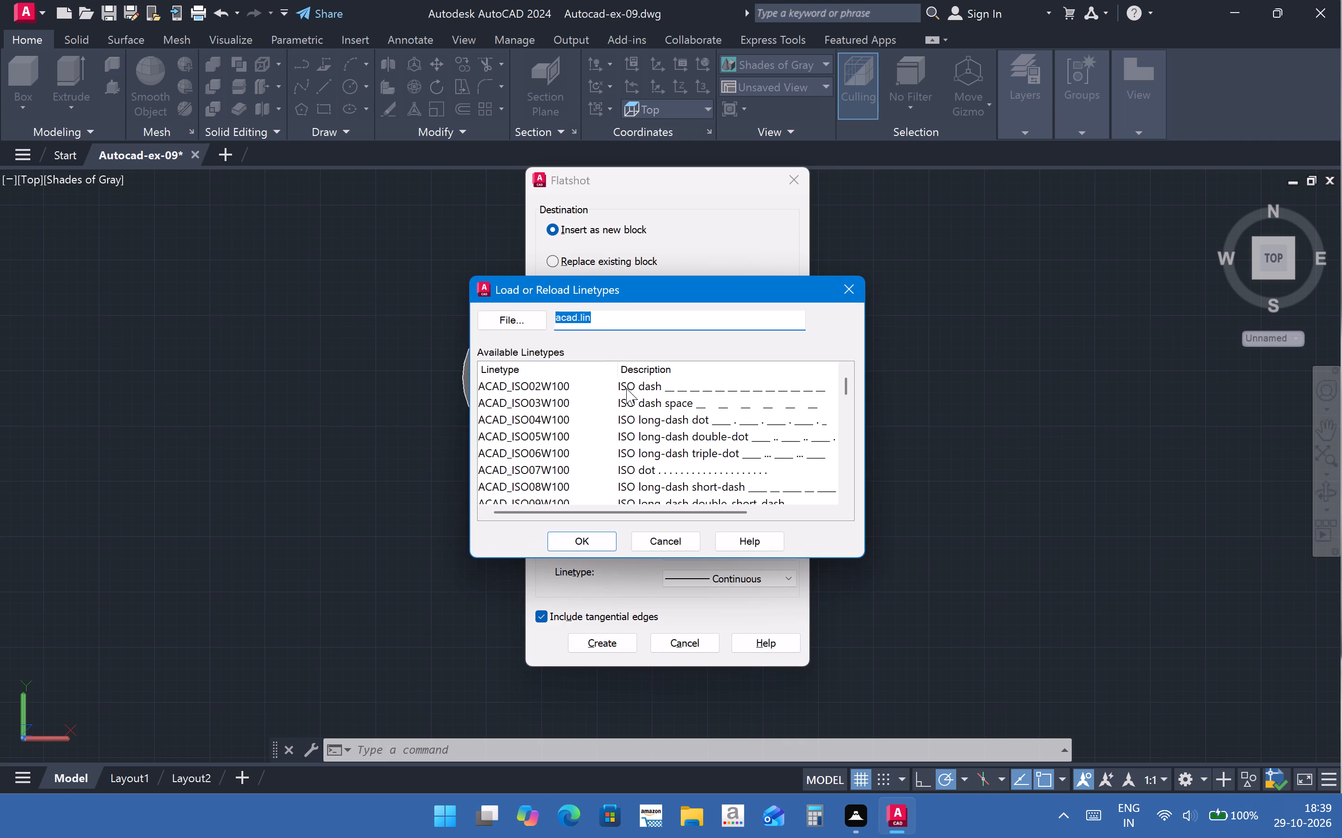
click(493, 388)
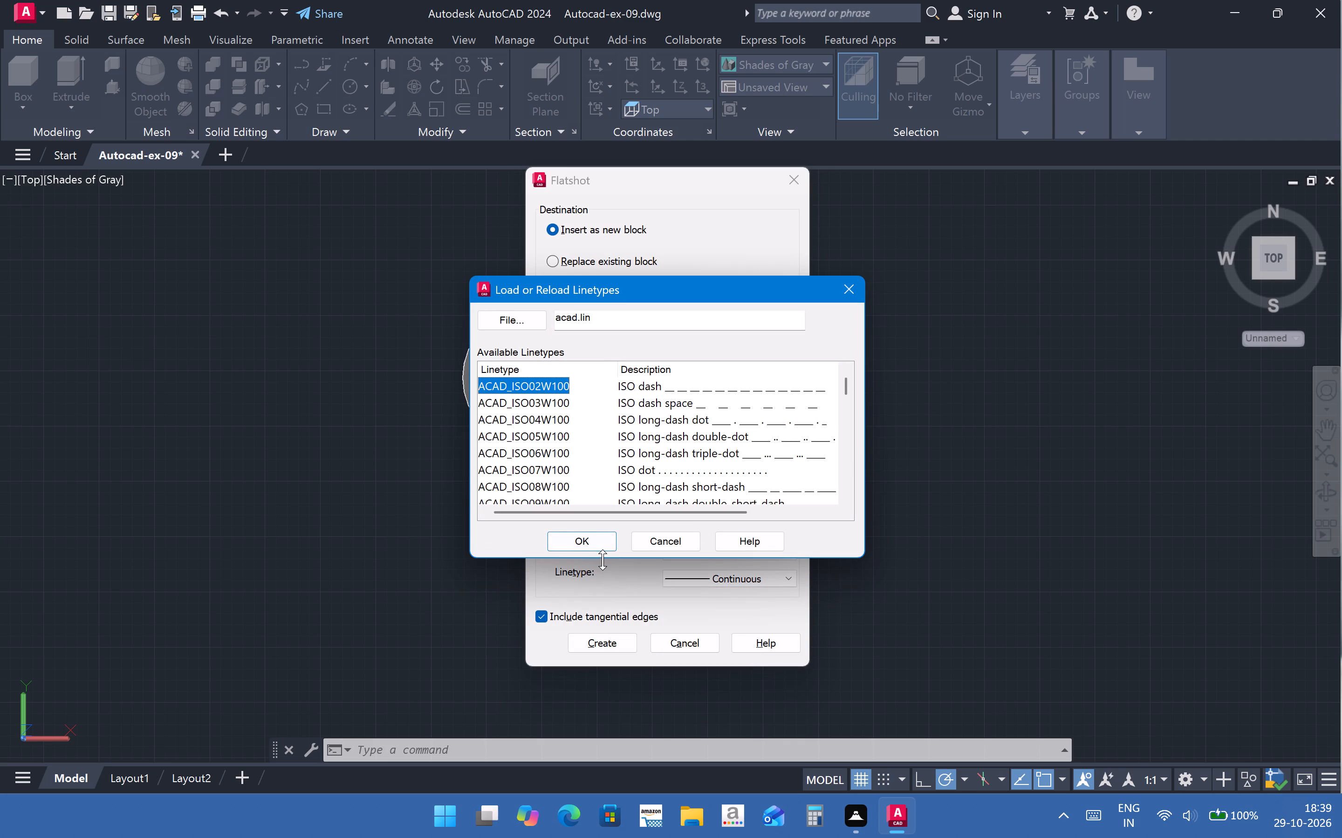
click(603, 554)
click(602, 546)
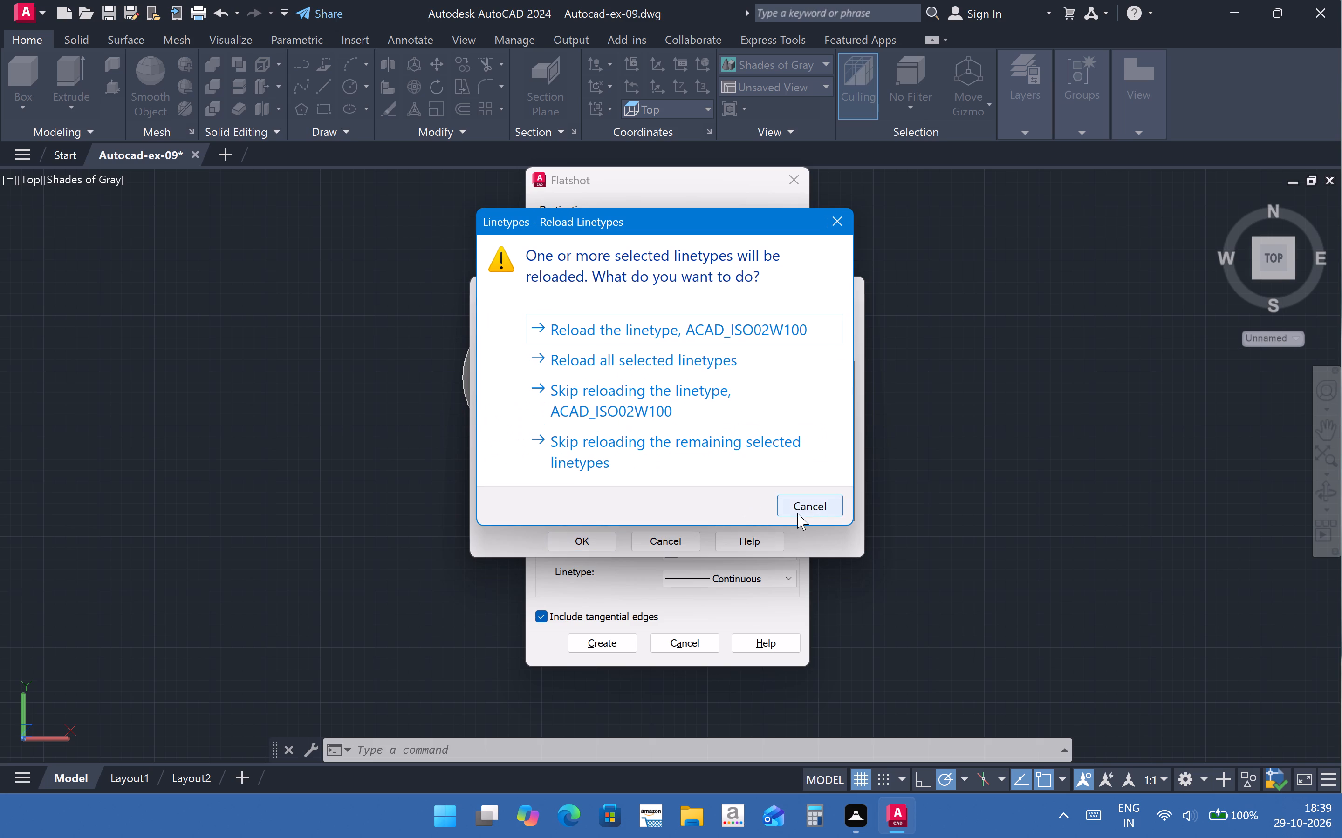
click(661, 336)
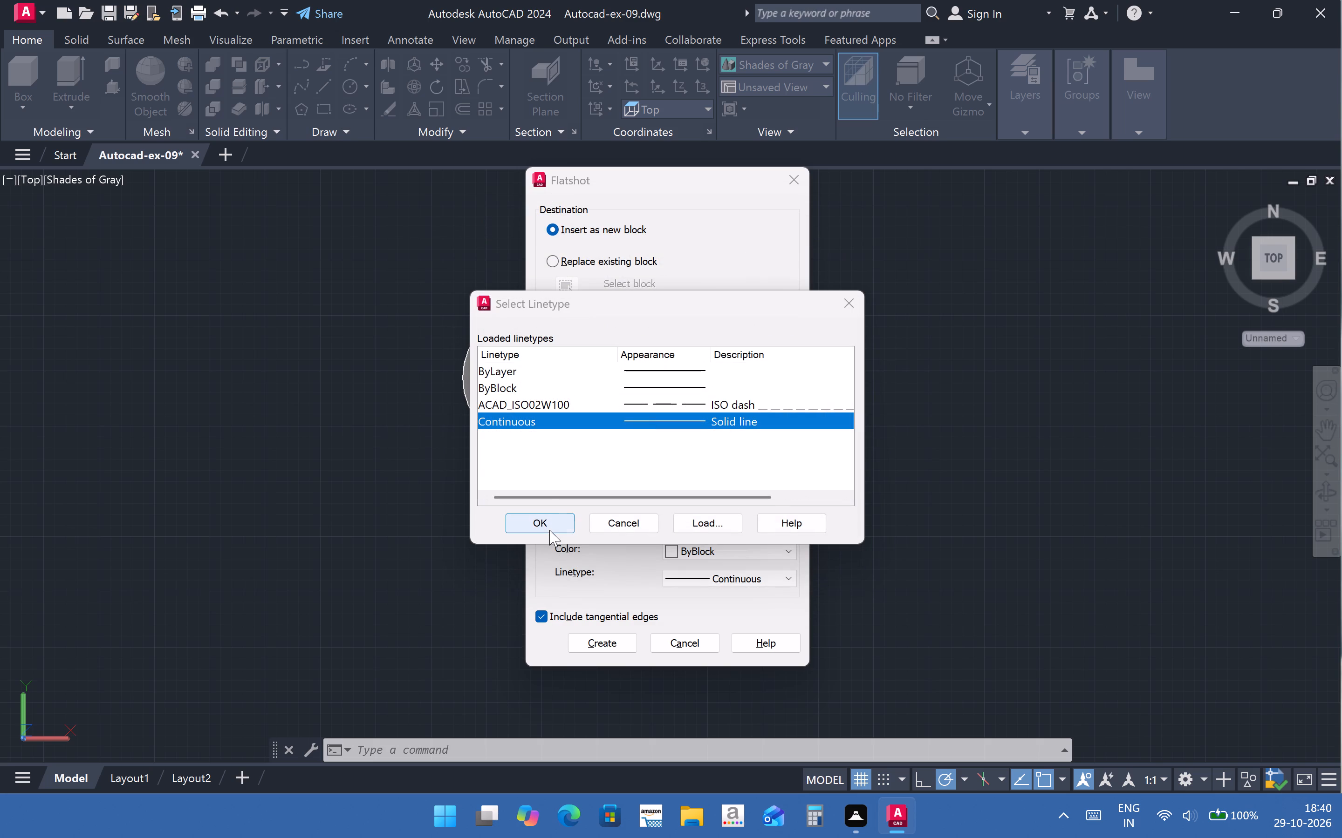
Set the Flatshot obscured lines' linetype to ACAD_ISO02W100.
click(545, 407)
click(553, 512)
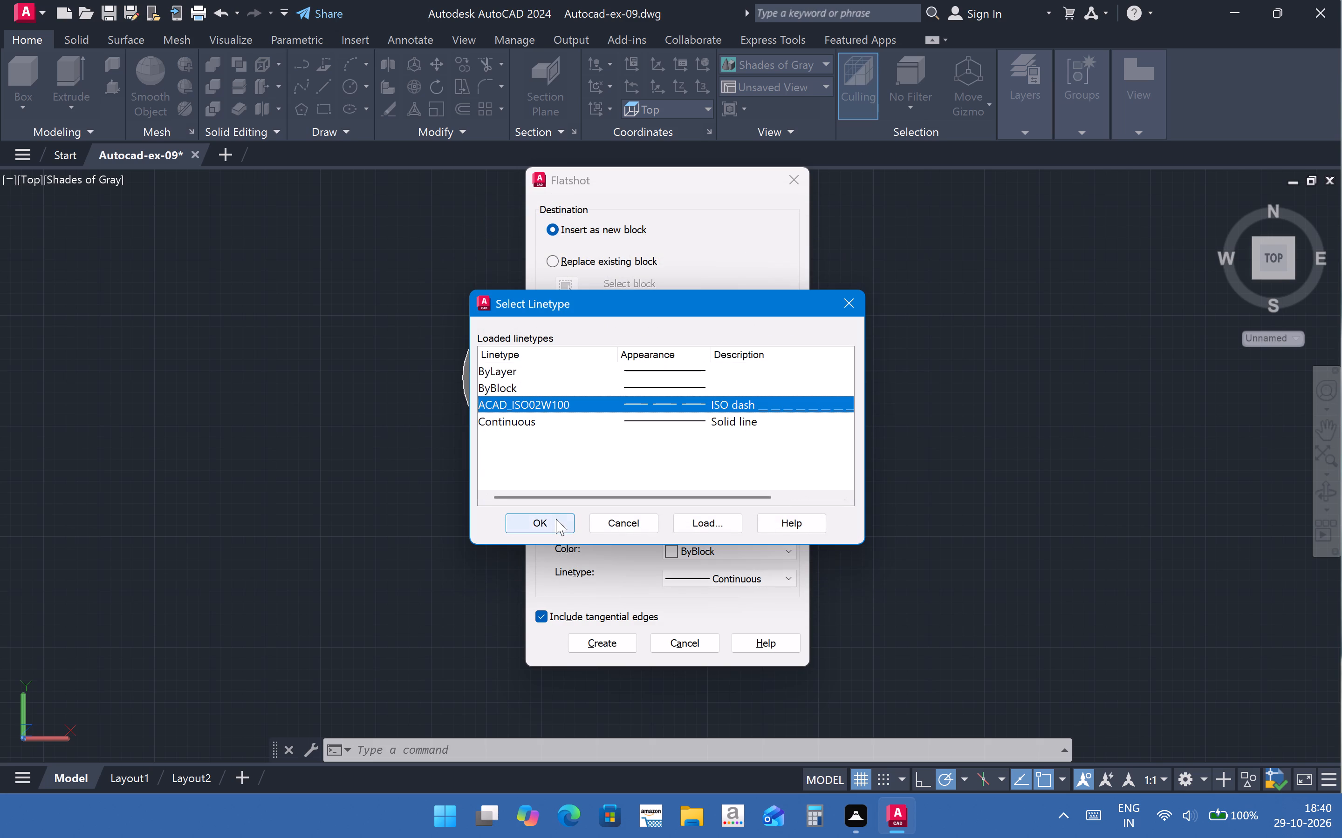
click(556, 519)
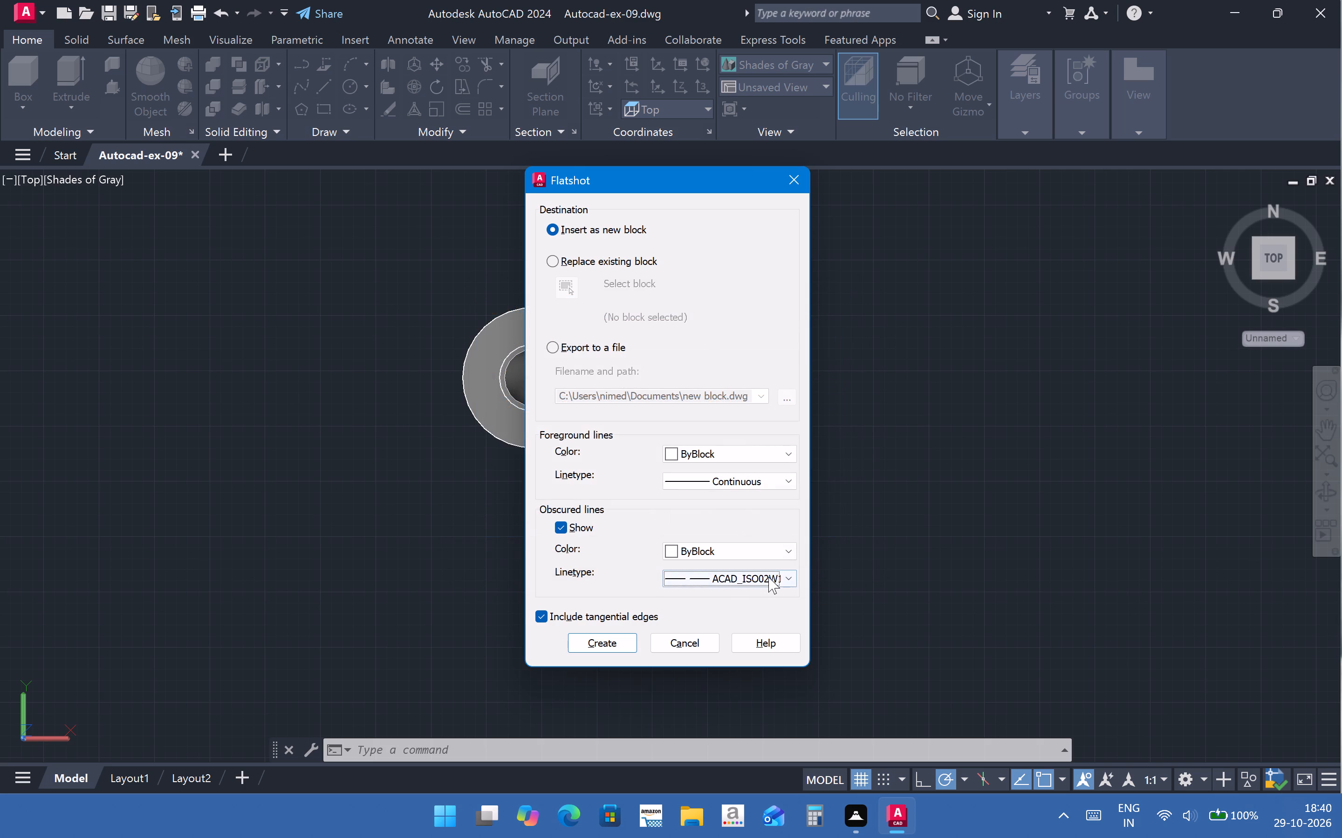
click(768, 577)
click(767, 620)
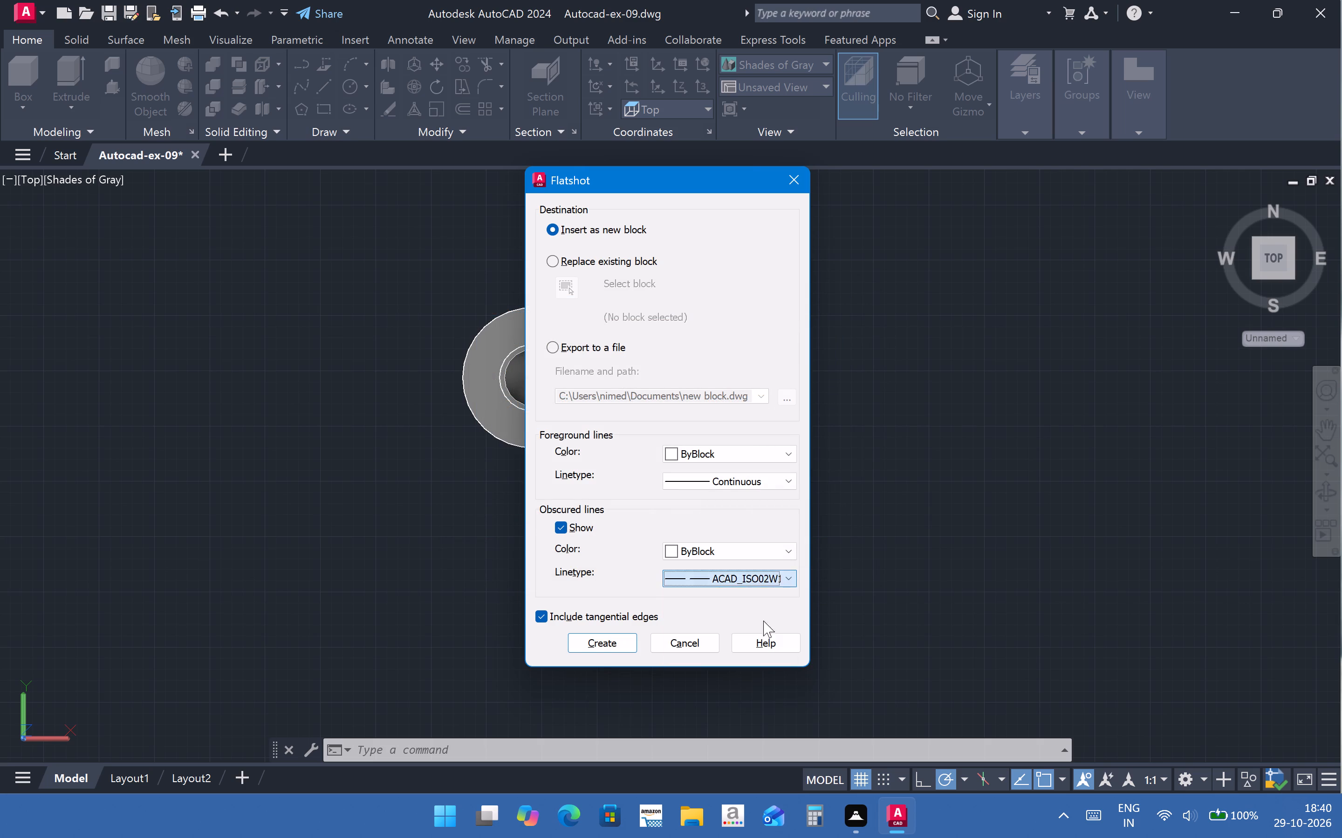
Create the Top-view flatshot as a new block and insert it beside the model at scale 1 and rotation 0.
click(600, 649)
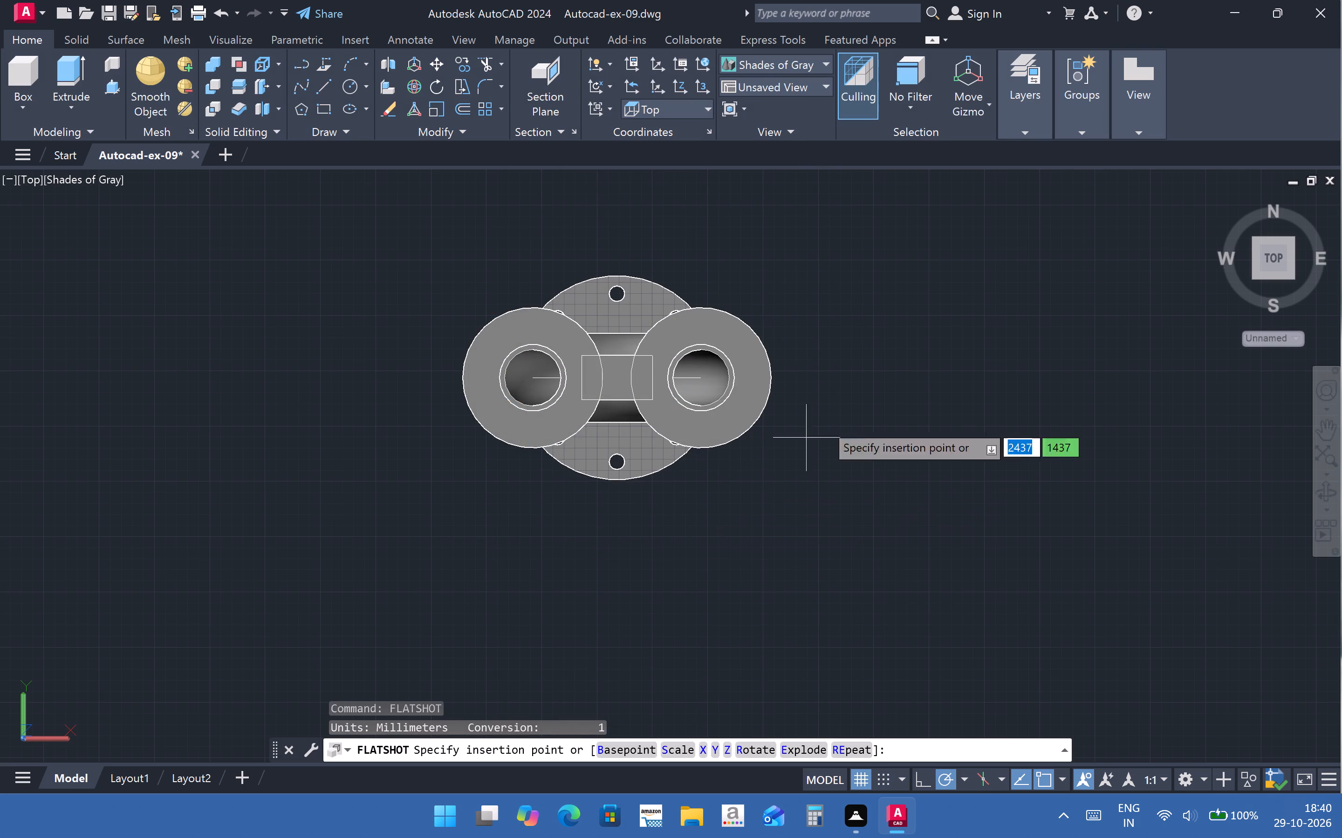
click(855, 303)
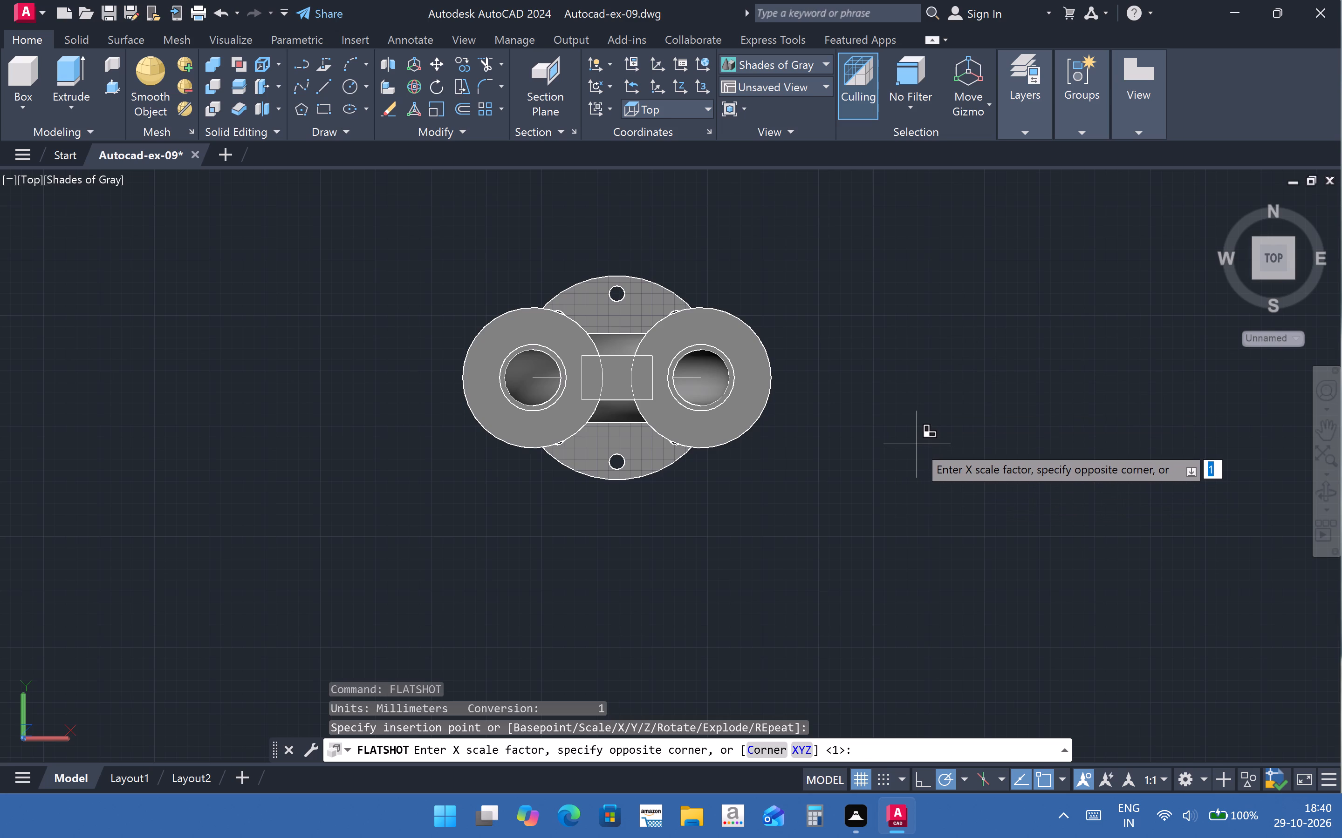
key(Return)
key(Return)
key(Return)
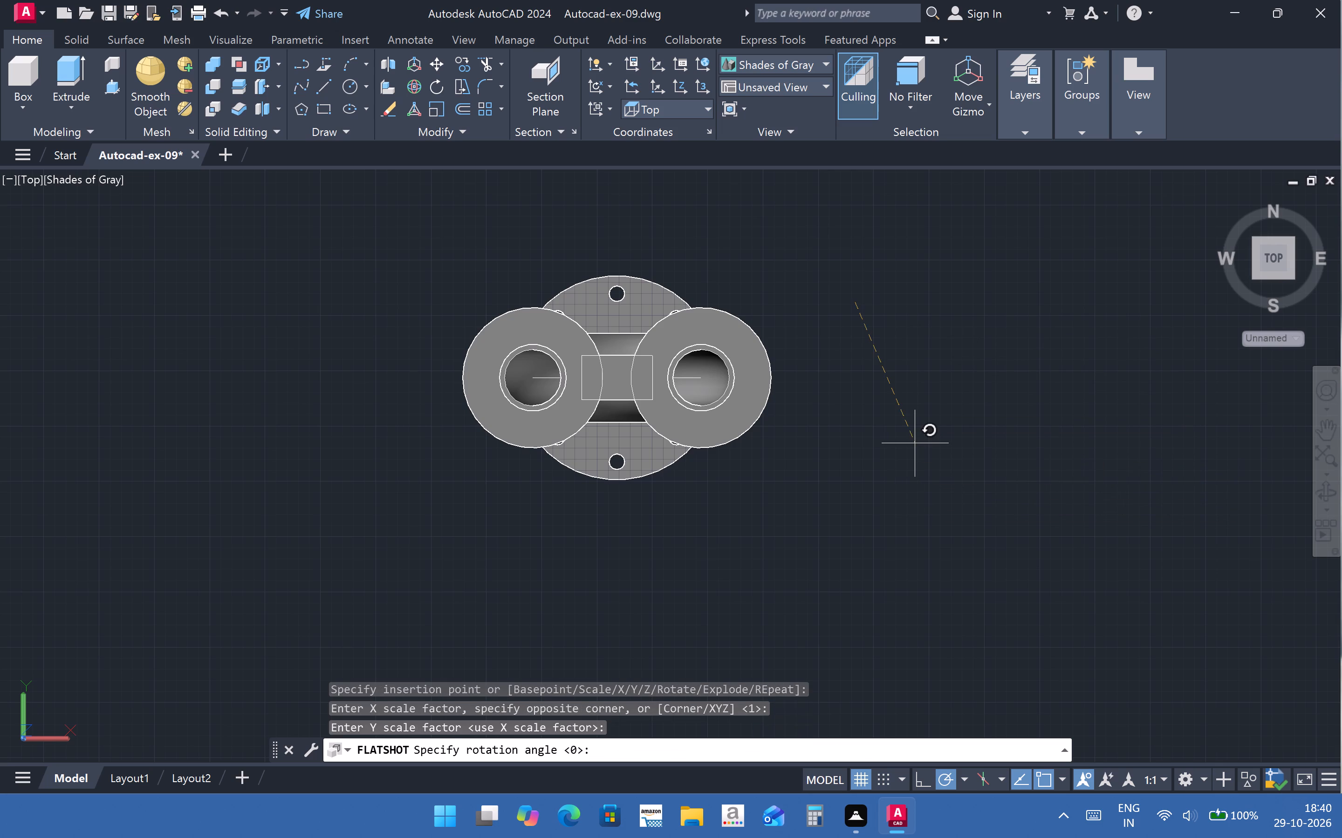
Window-select the empty area beside the model and inspect the surroundings for the inserted flatshot block.
click(914, 417)
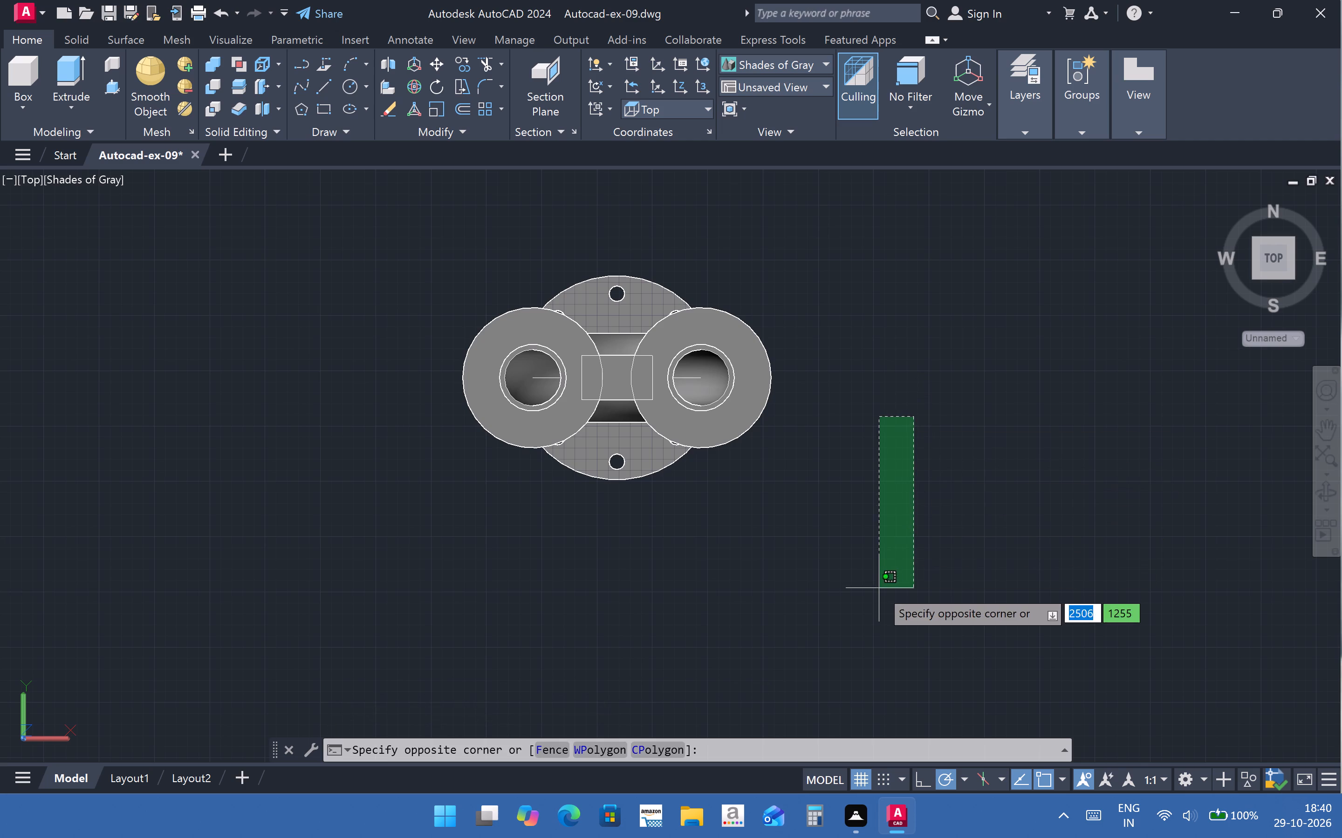
click(879, 588)
scroll(802, 518, down, 1)
scroll(680, 463, up, 2)
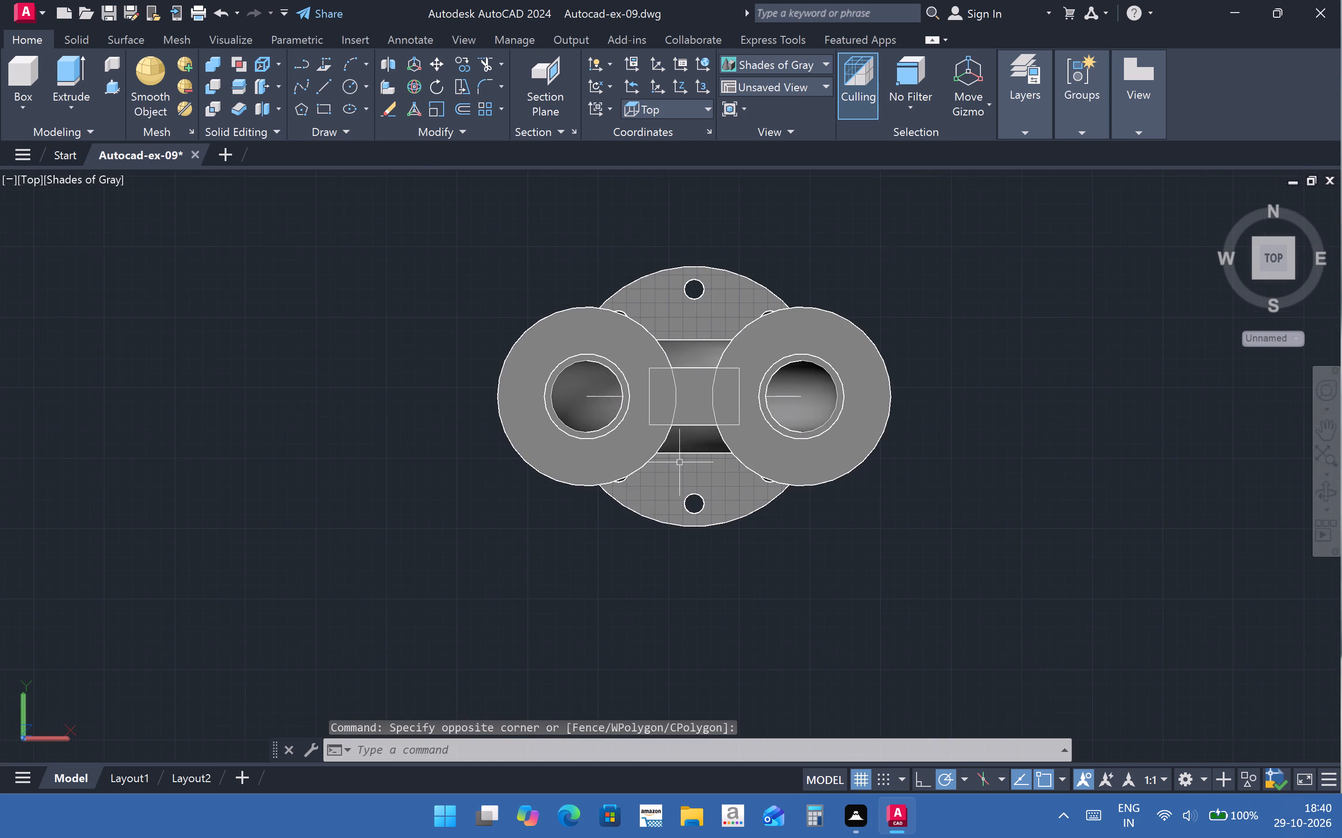
scroll(693, 360, up, 2)
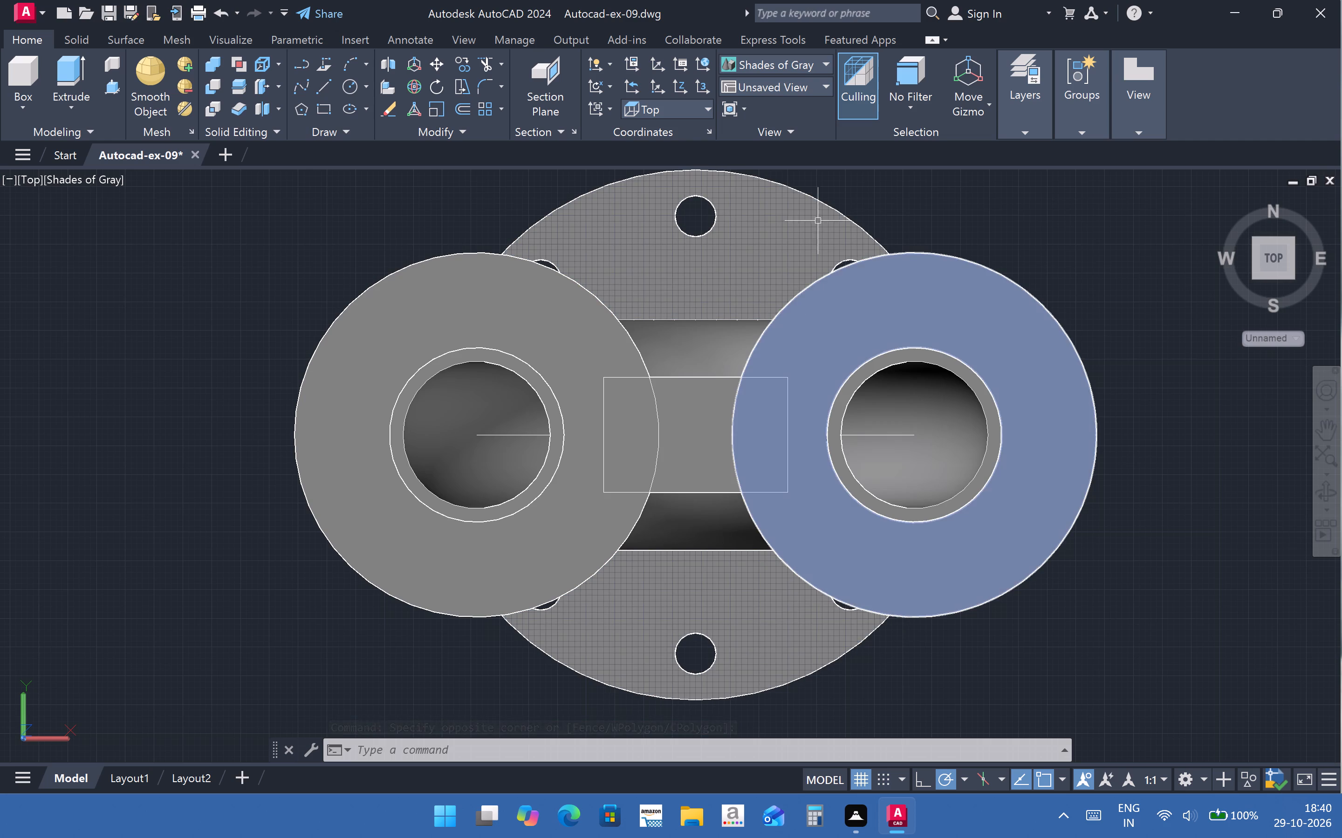
scroll(872, 257, up, 2)
scroll(856, 313, up, 3)
scroll(759, 326, down, 3)
scroll(755, 383, down, 2)
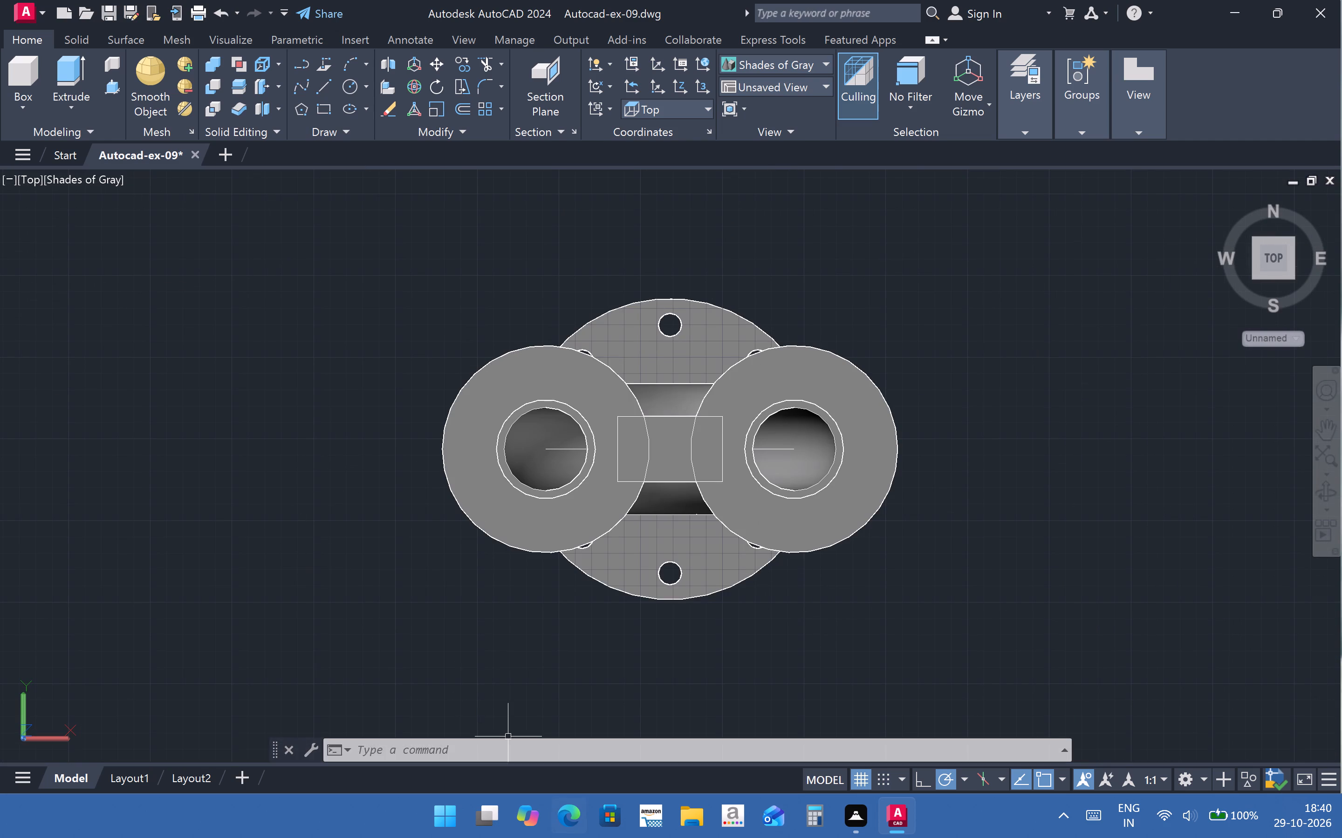
Run Flatshot again and set the obscured lines' linetype to ByLayer.
click(524, 755)
text(flatshot)
key(Return)
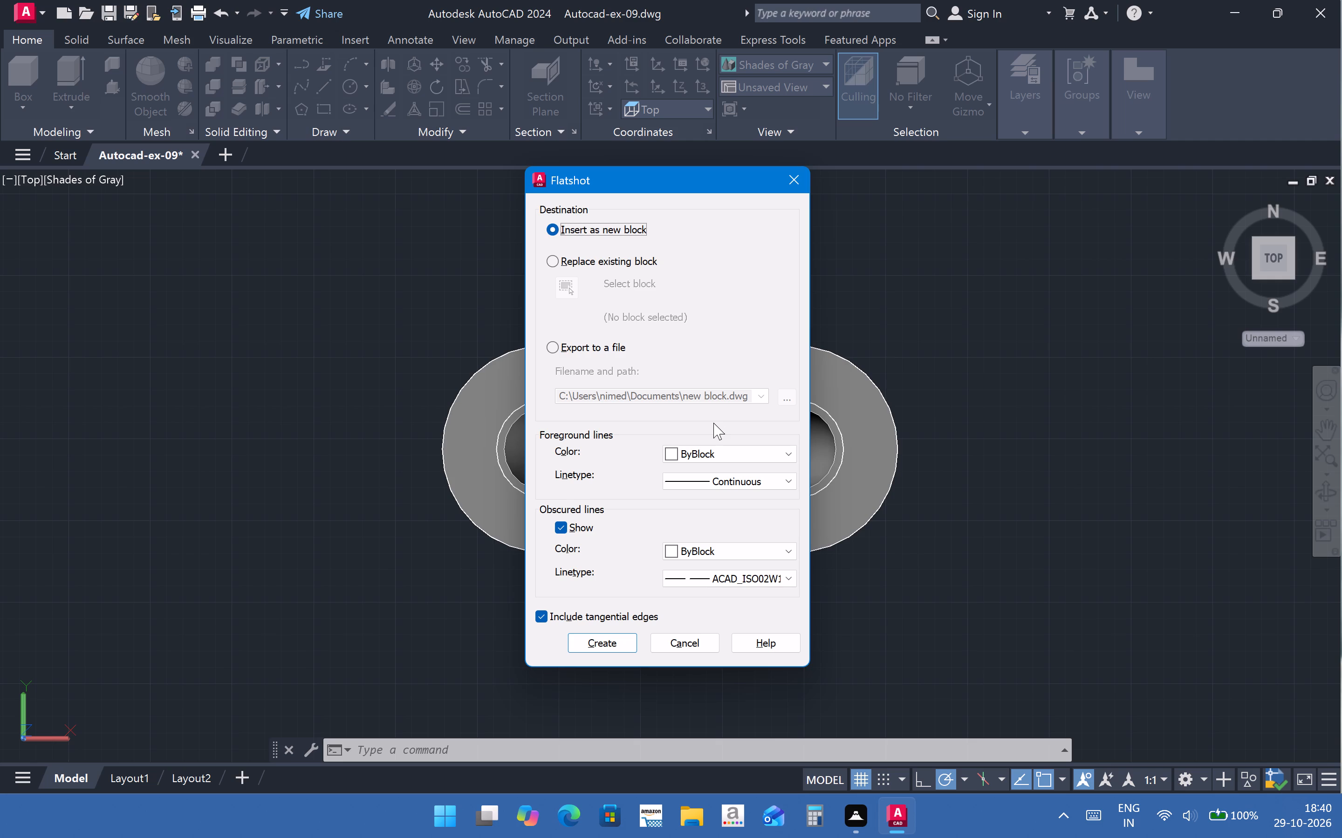
click(760, 574)
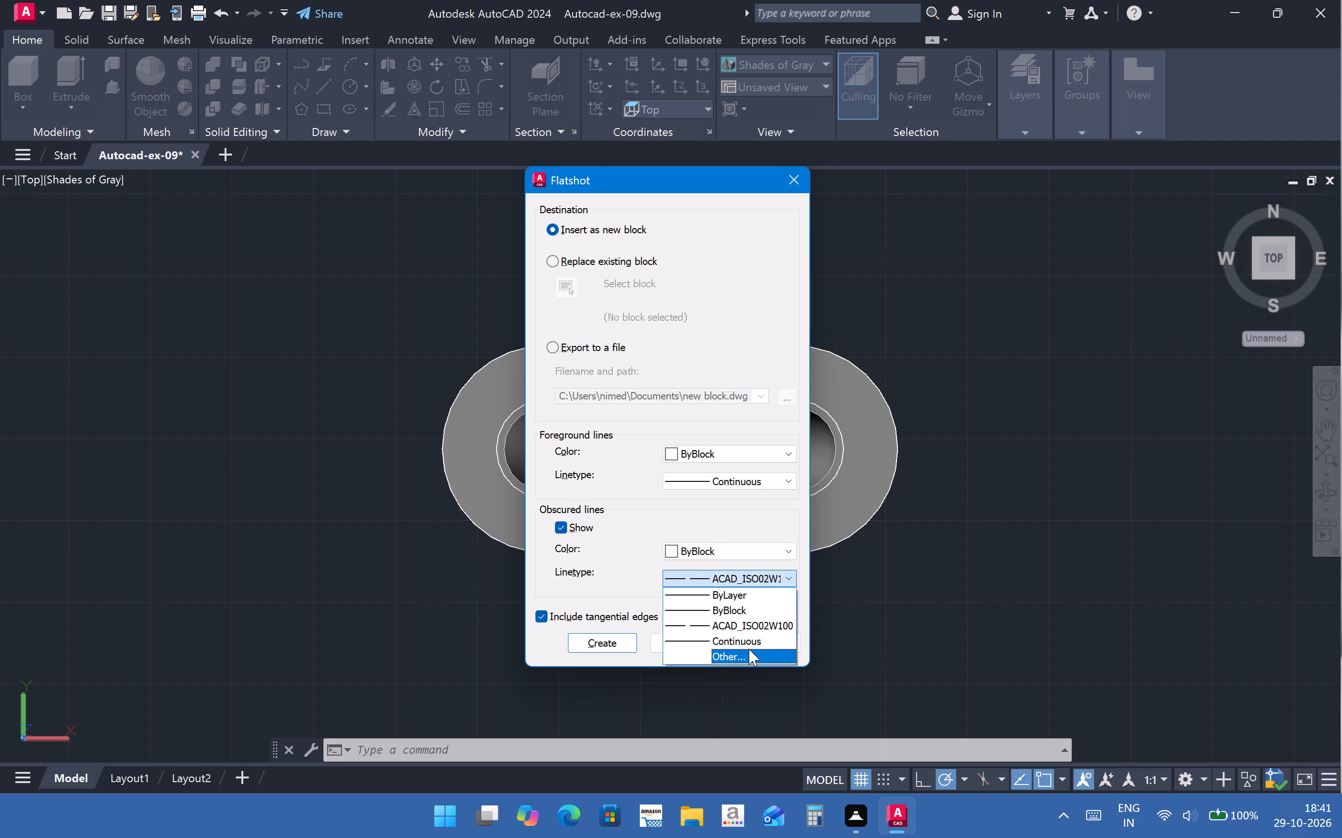
click(749, 649)
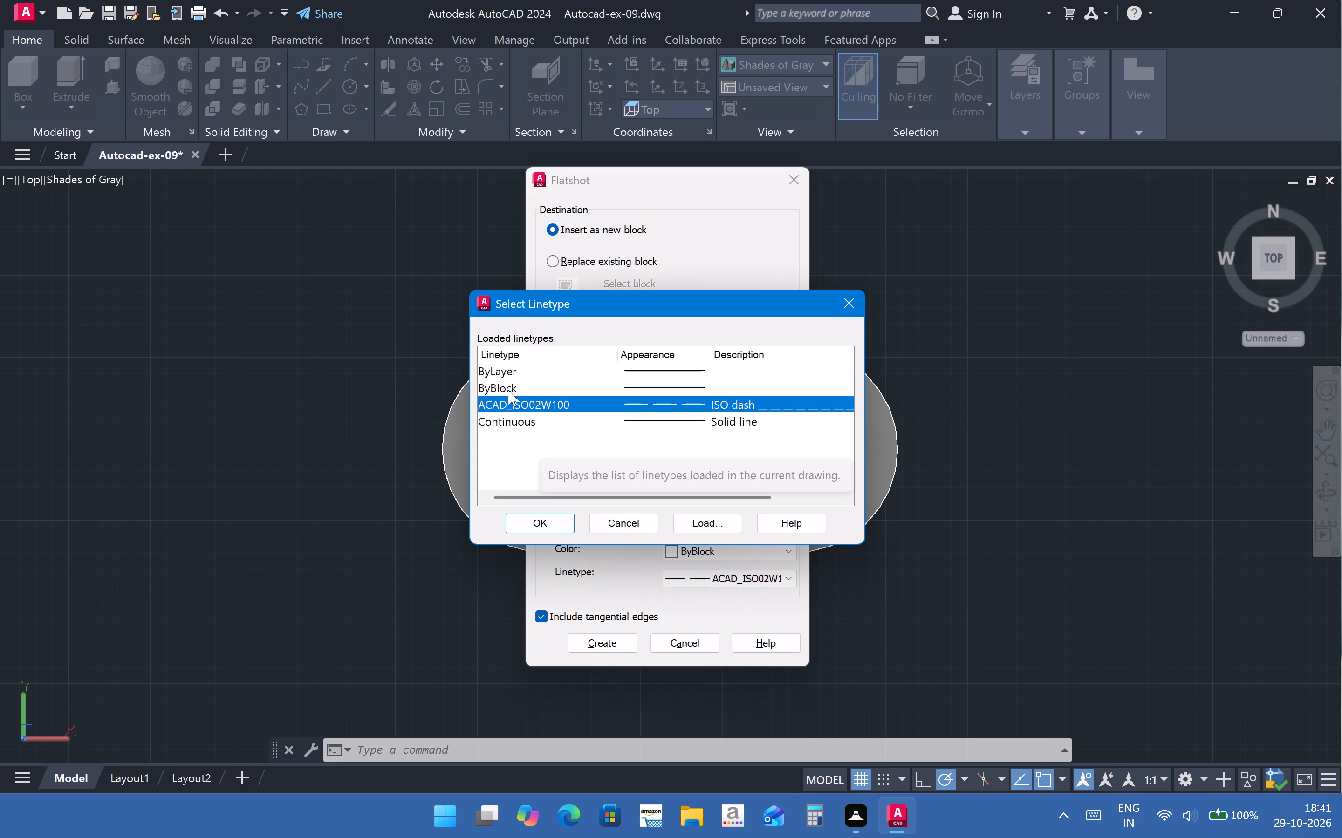
click(496, 369)
click(534, 517)
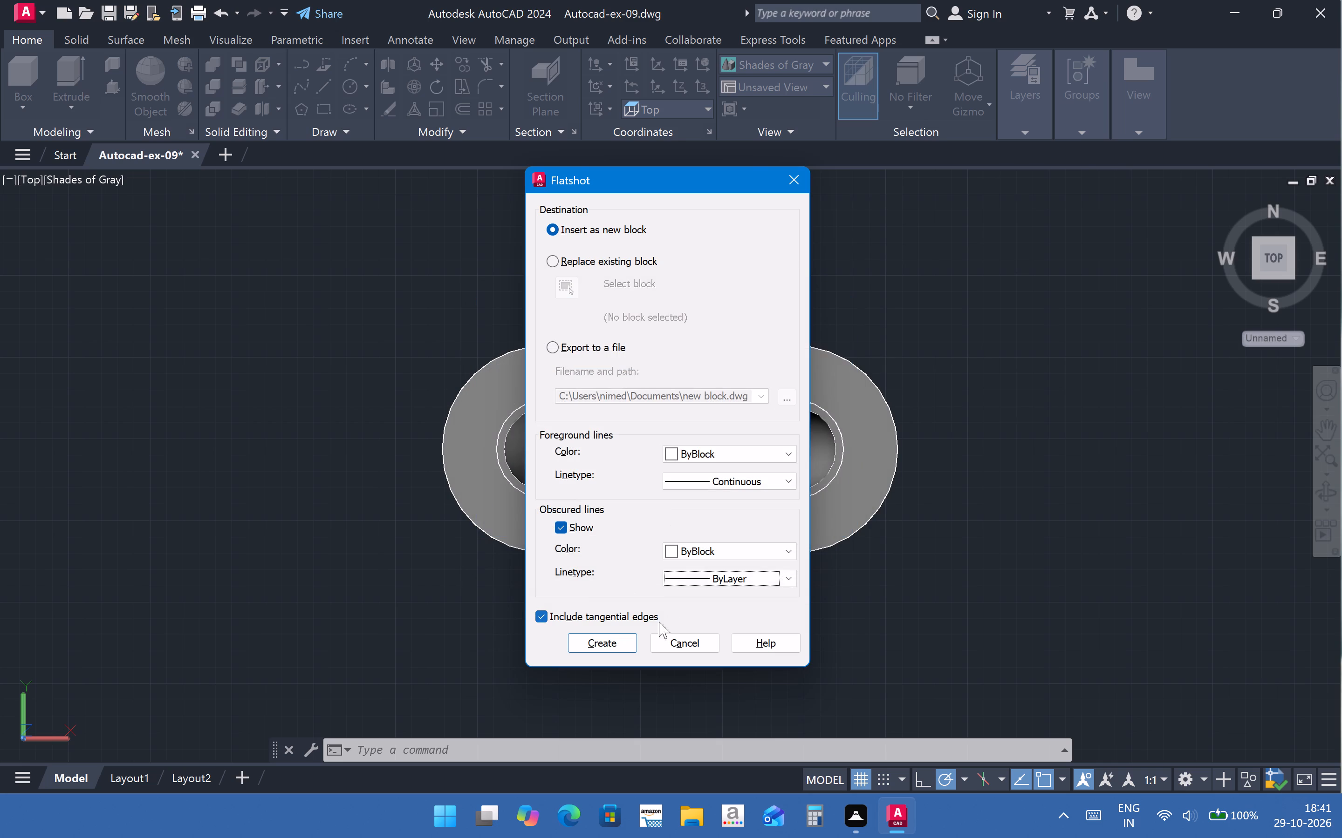
Create the flatshot as a new block and insert it beside the model at scale 1, picking a horizontal rotation direction.
click(617, 636)
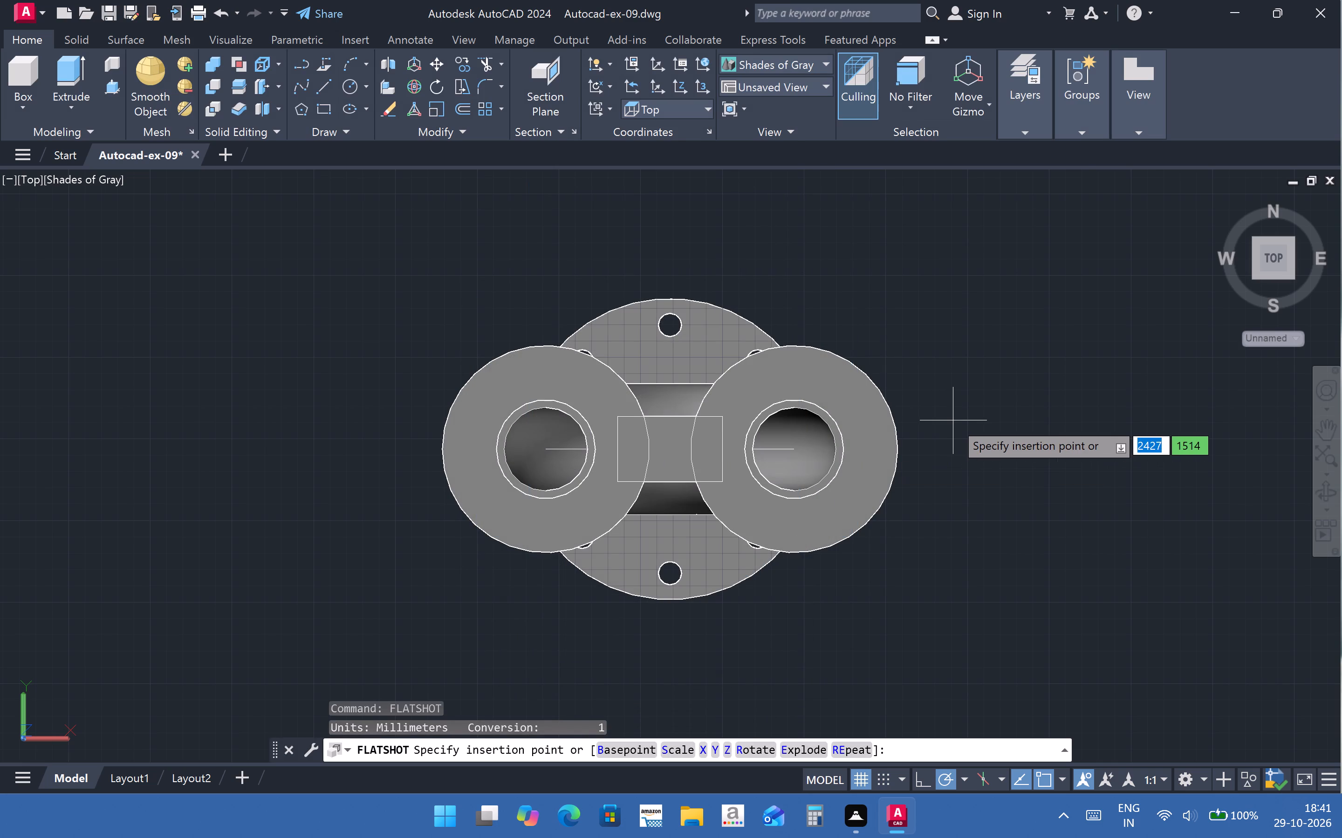
key(Return)
key(Return)
key(Return)
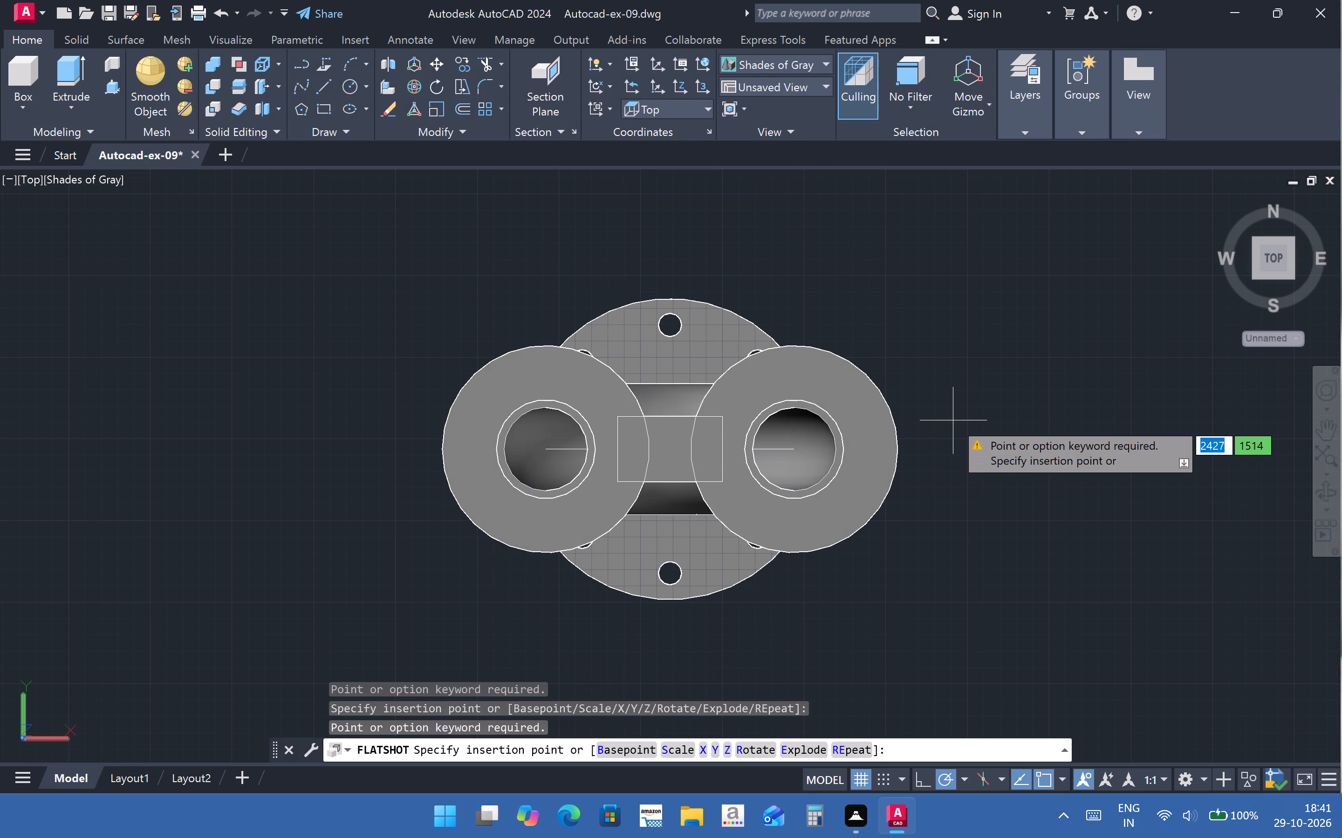
key(Return)
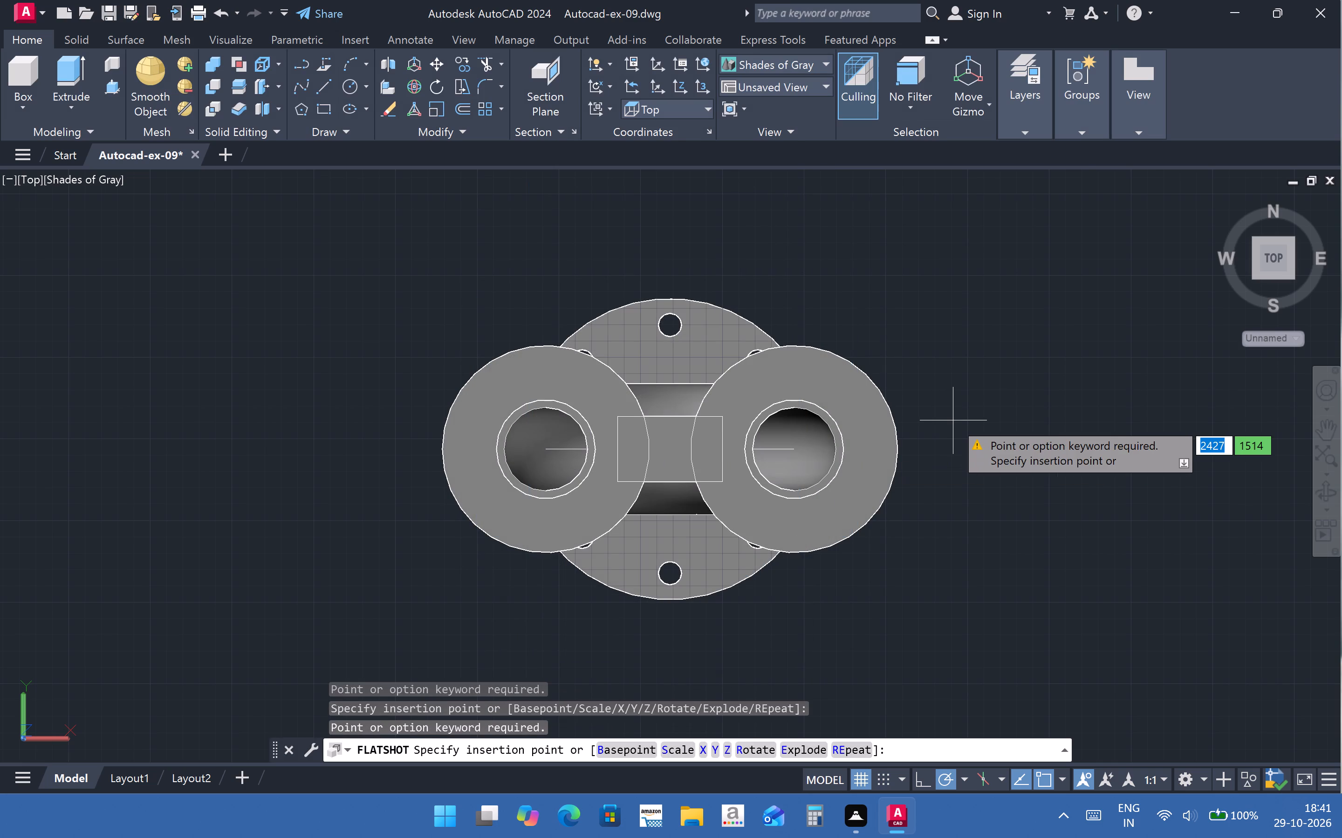
click(953, 421)
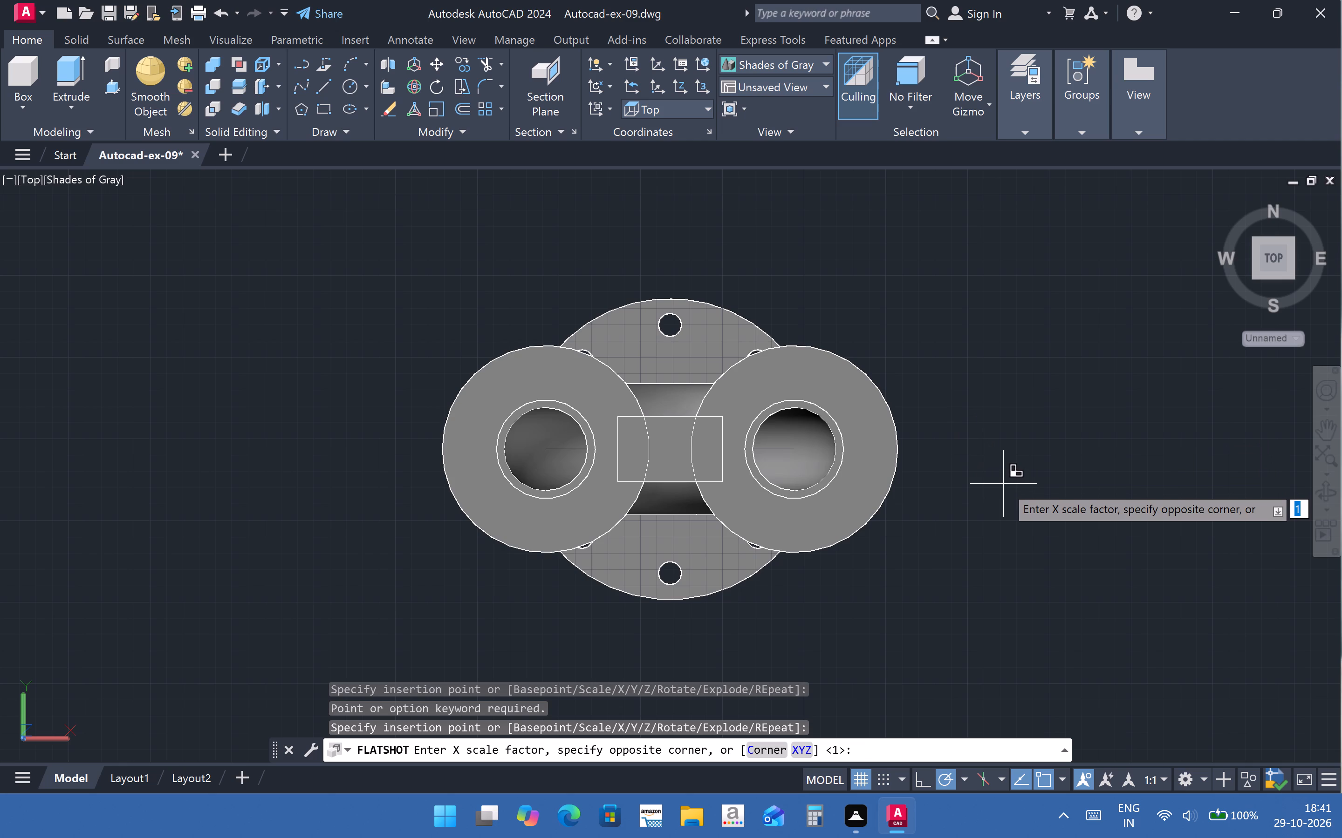
key(Return)
key(Return)
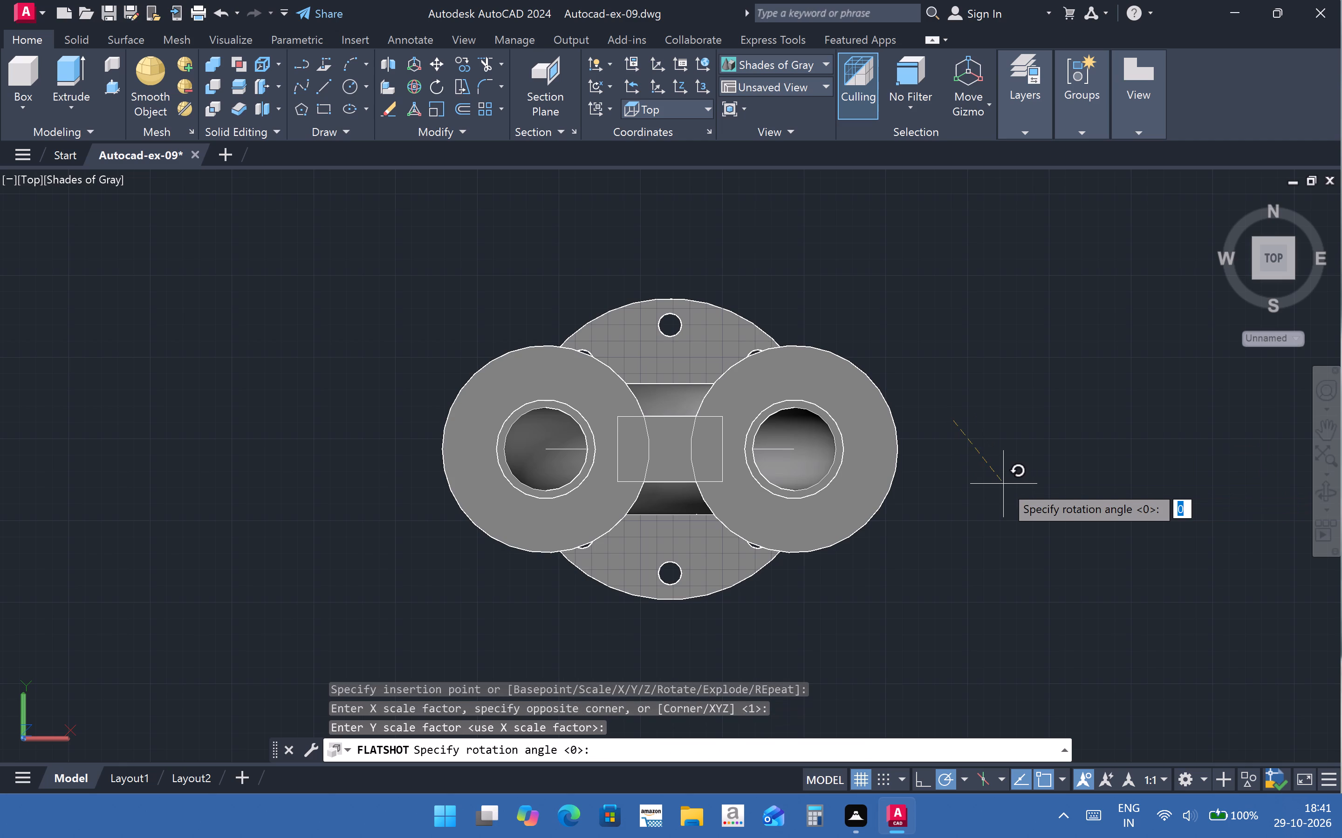
click(1037, 421)
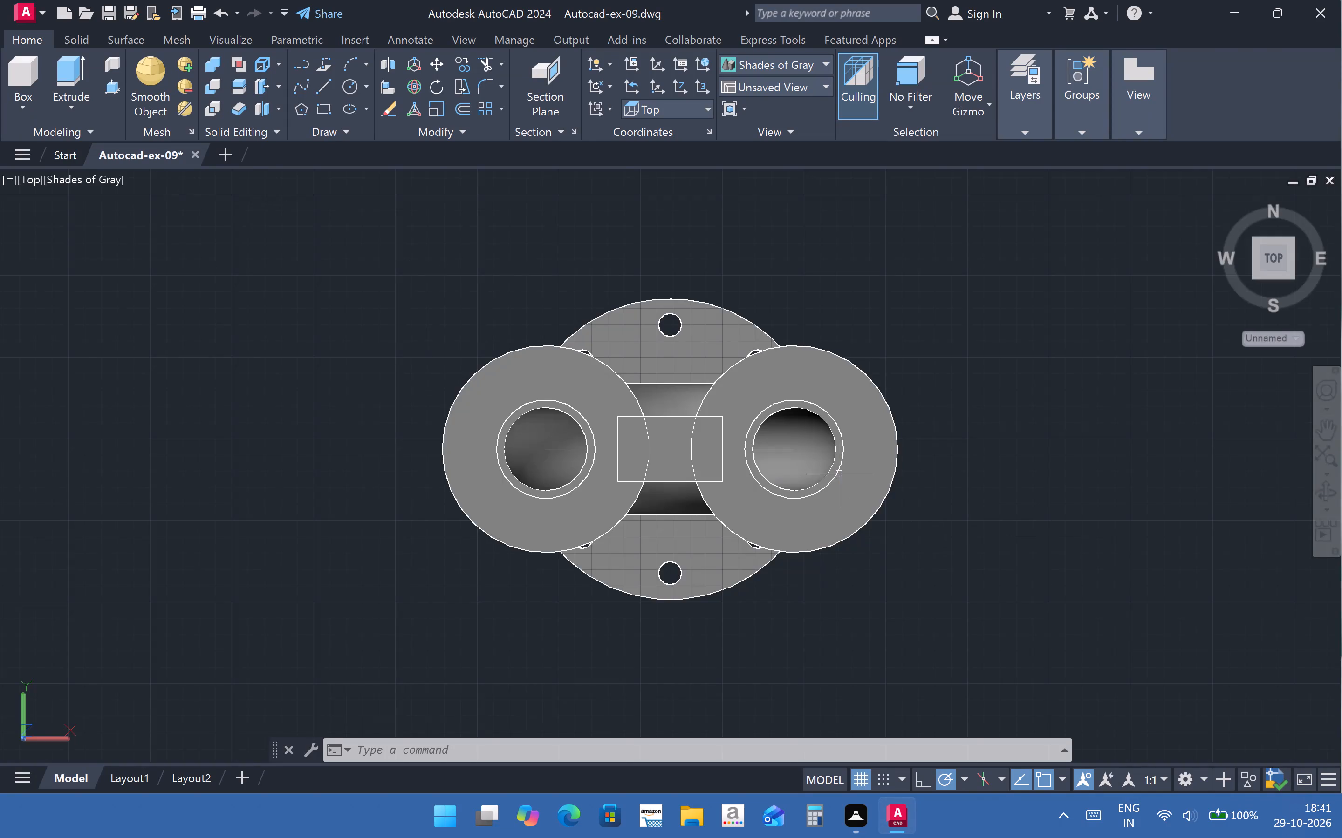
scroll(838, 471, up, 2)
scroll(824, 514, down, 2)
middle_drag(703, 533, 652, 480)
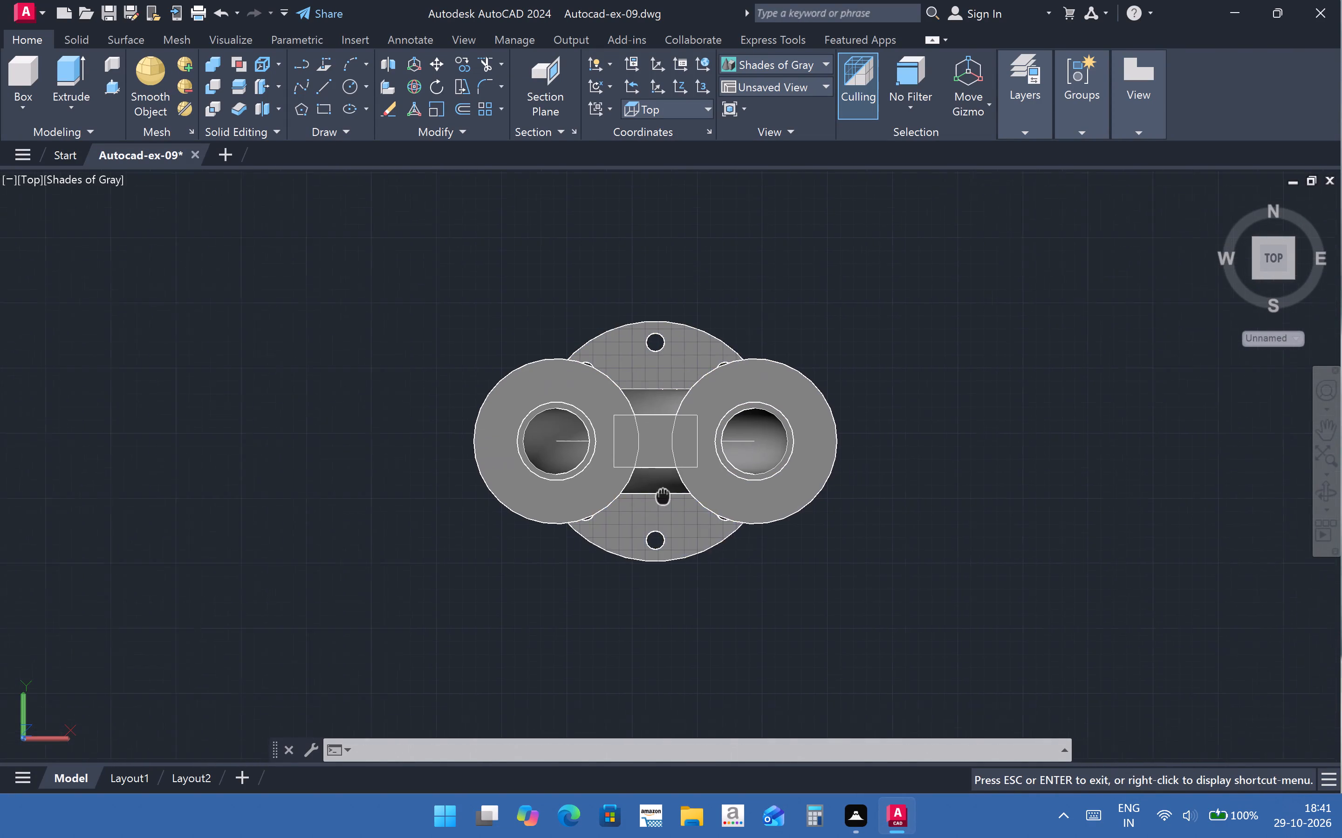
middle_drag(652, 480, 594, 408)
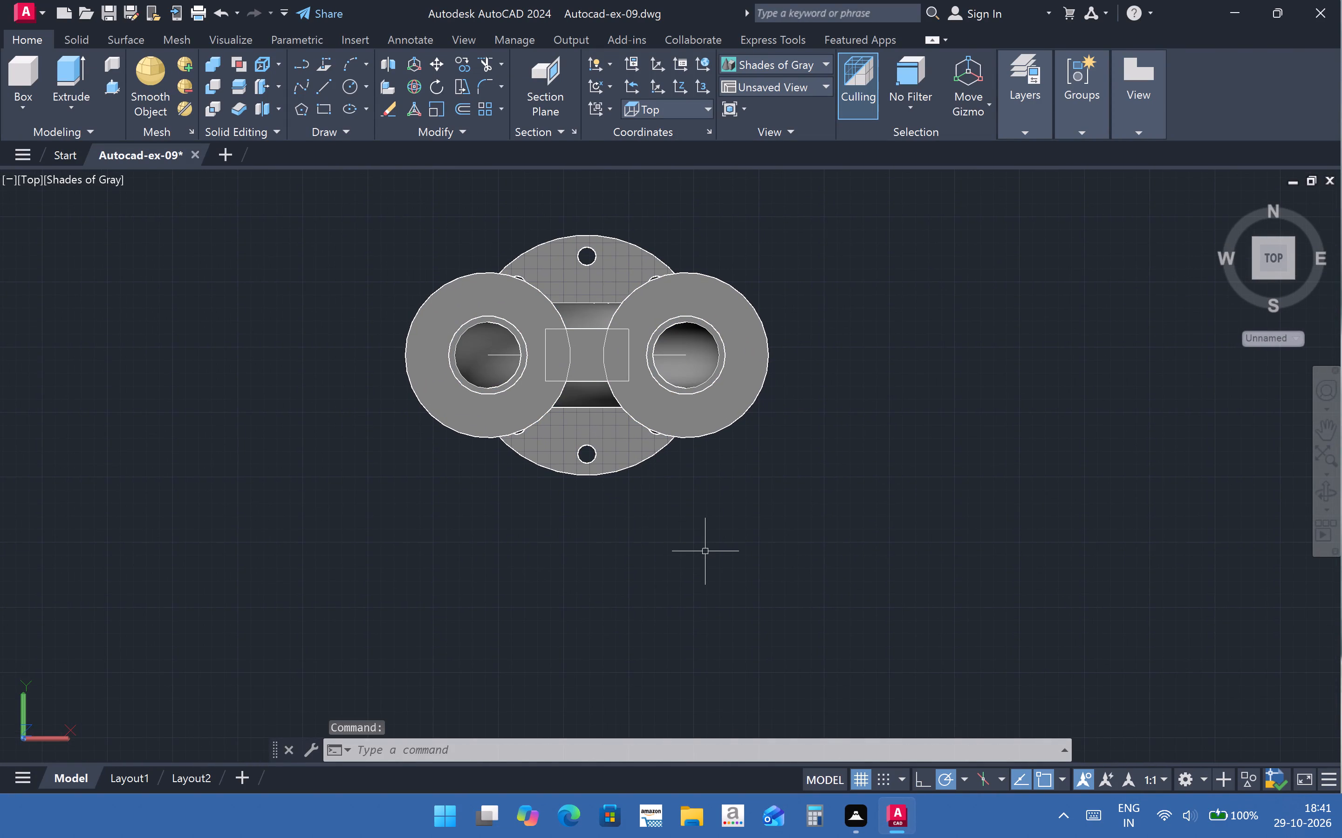
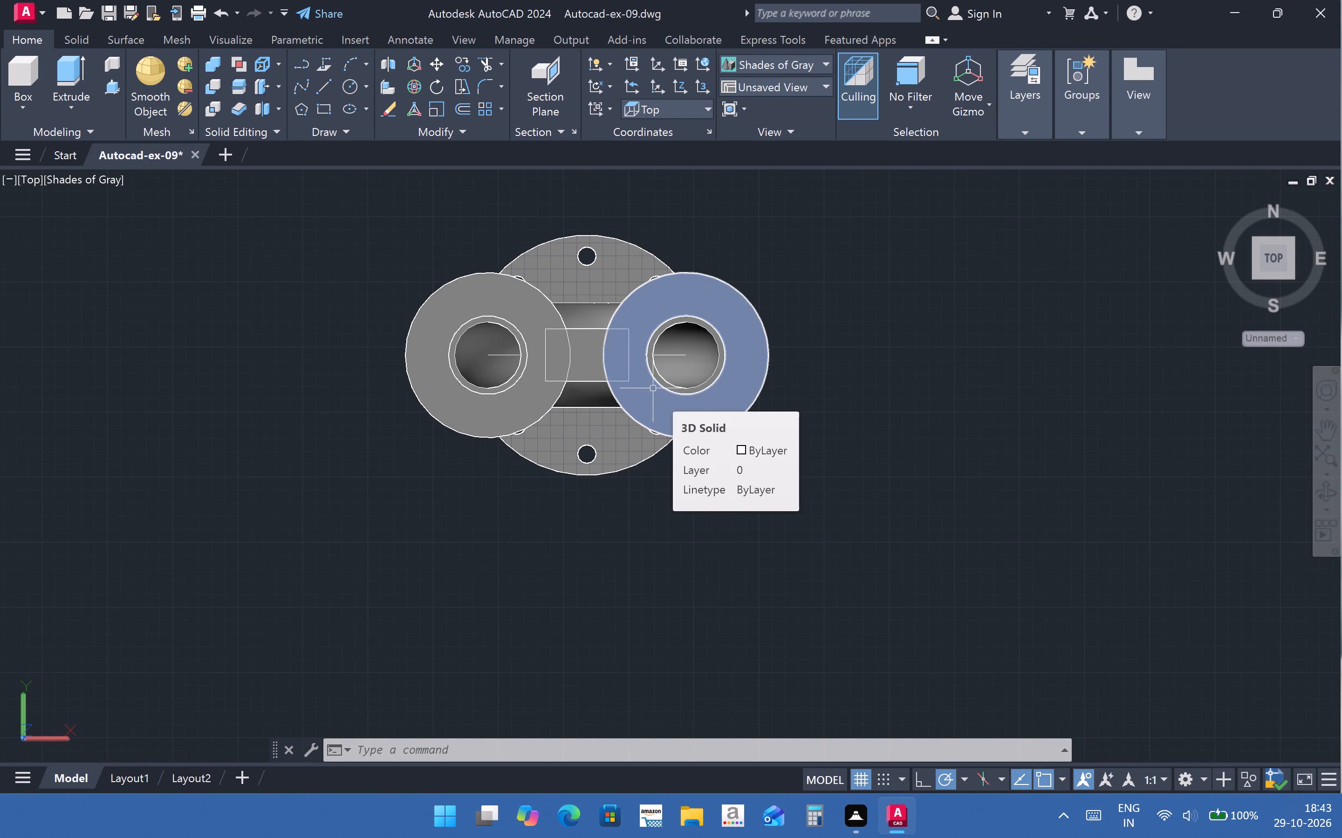
Select the whole pipe model and create its flatshot with ByLayer obscured lines as a new block, picking insertion point, scale and rotation in the drawing.
click(354, 208)
click(829, 528)
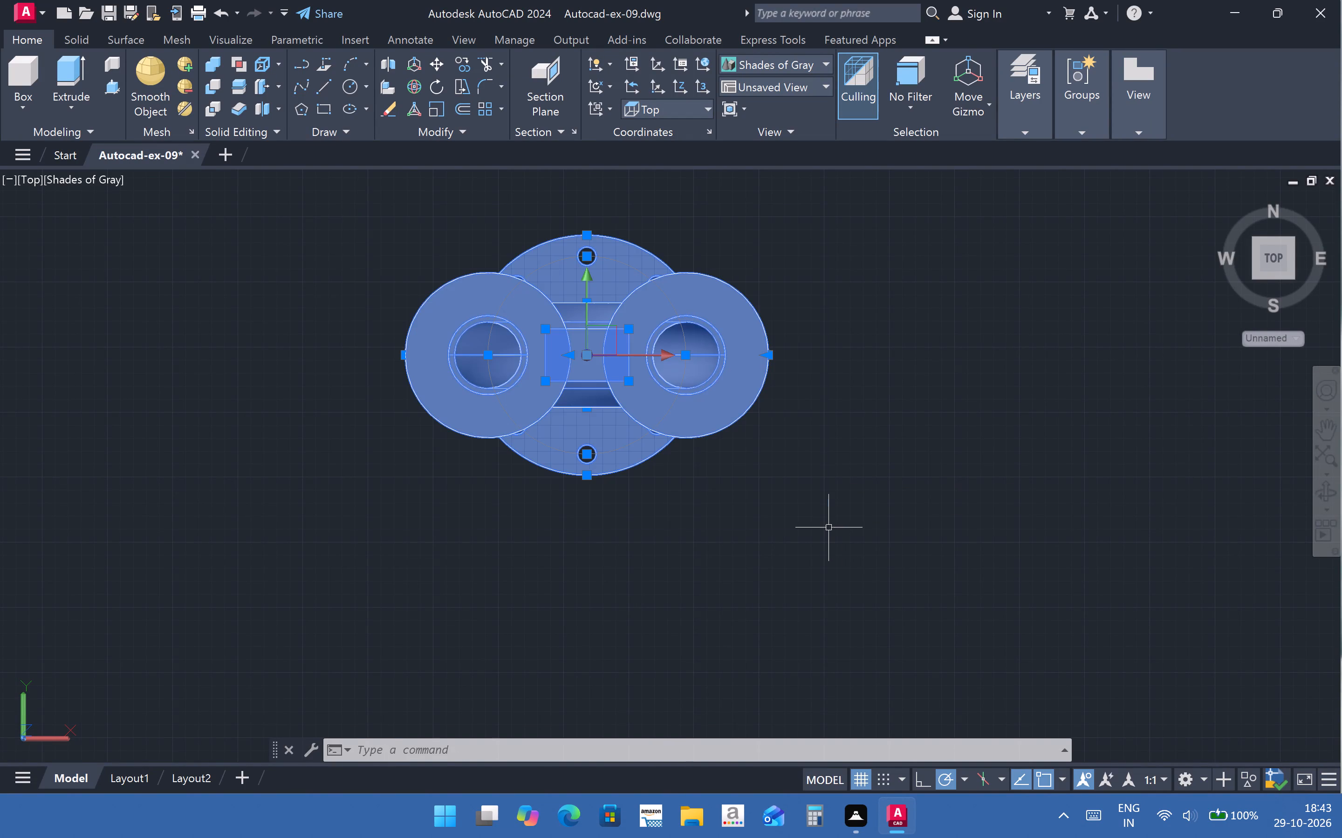
click(498, 755)
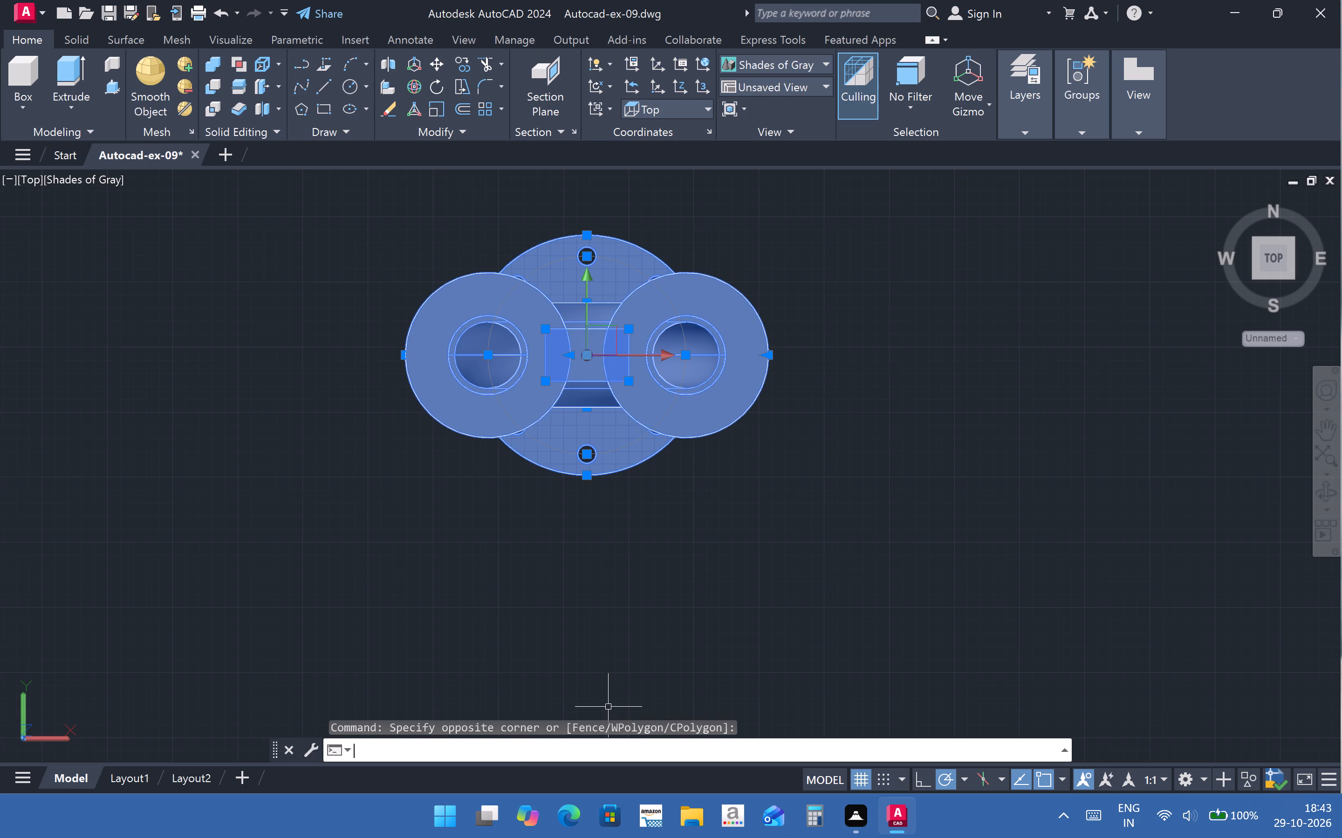
key(f)
text(lat)
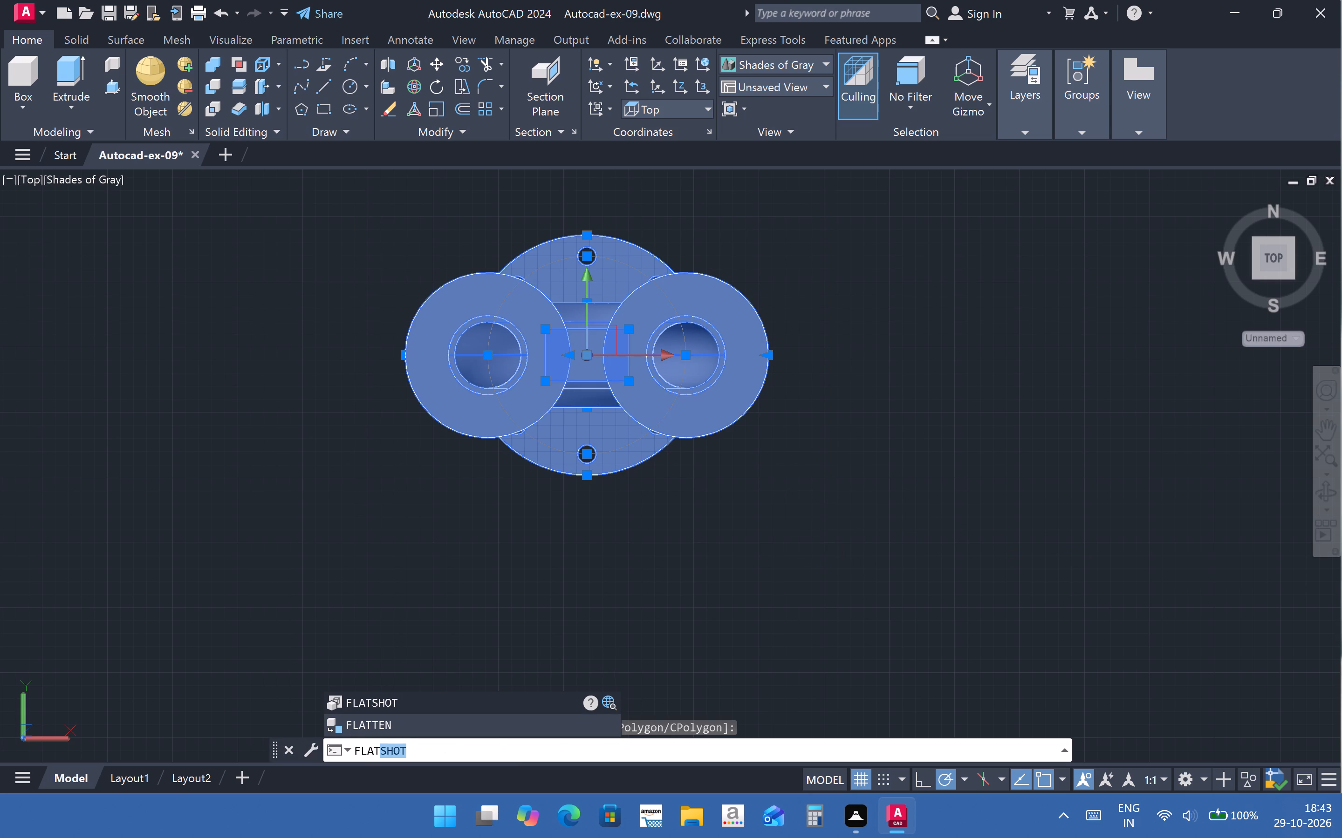
click(406, 701)
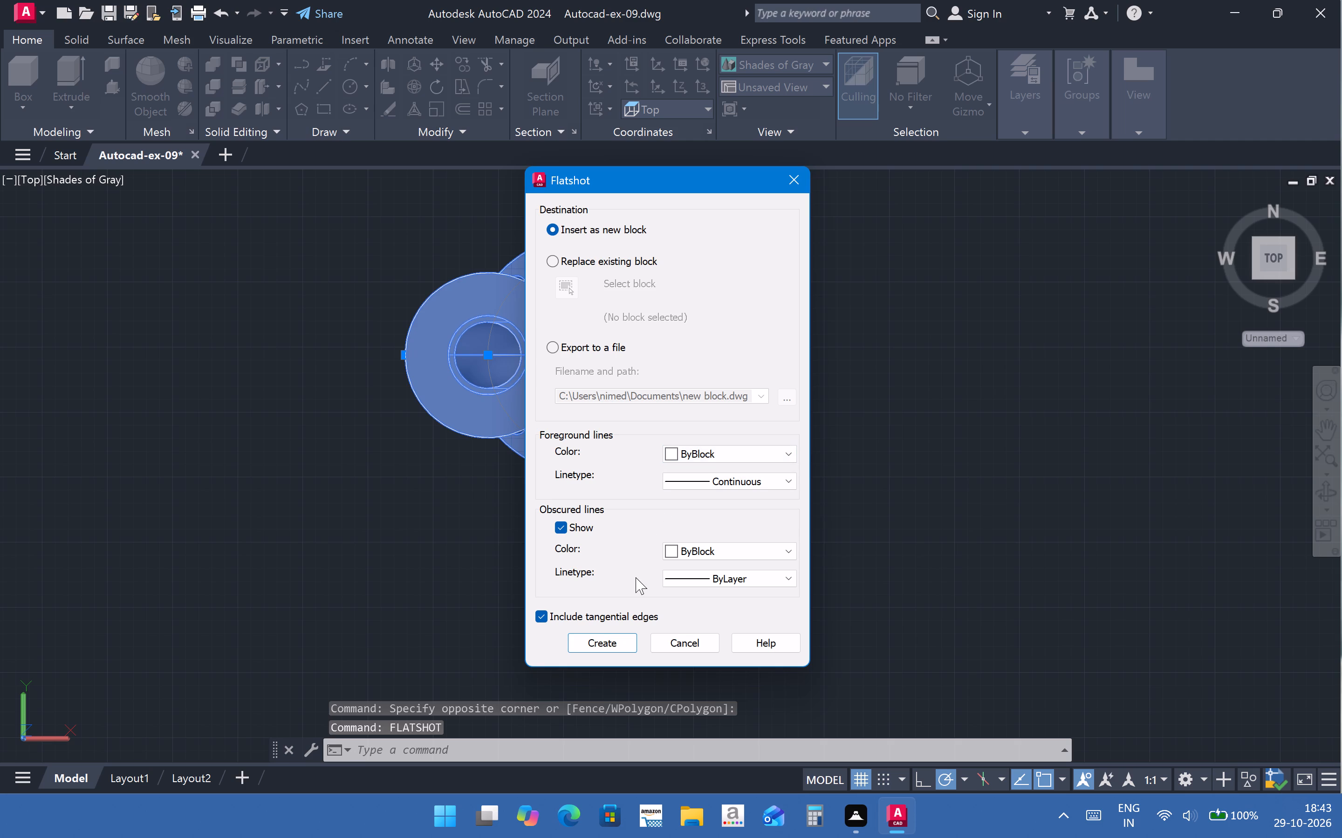
click(604, 642)
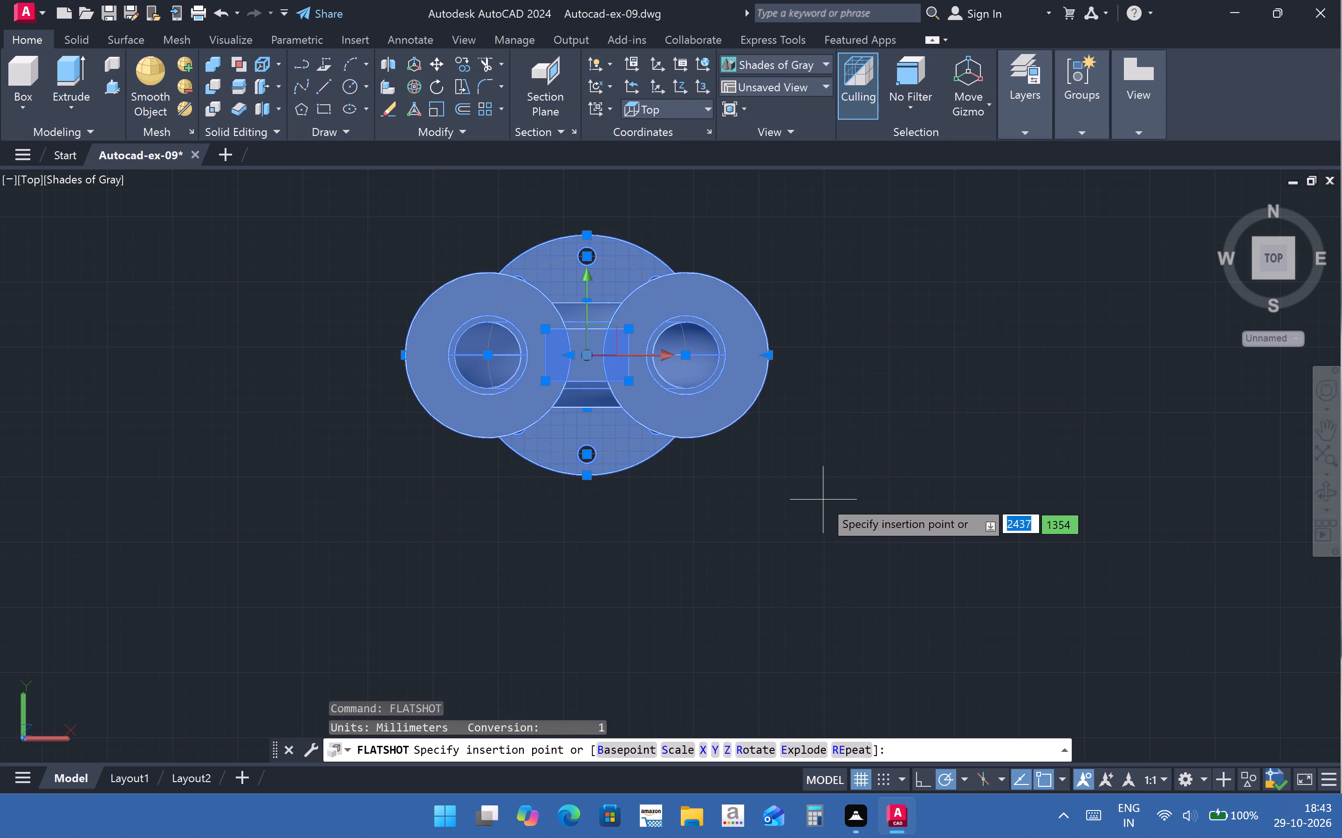
click(449, 587)
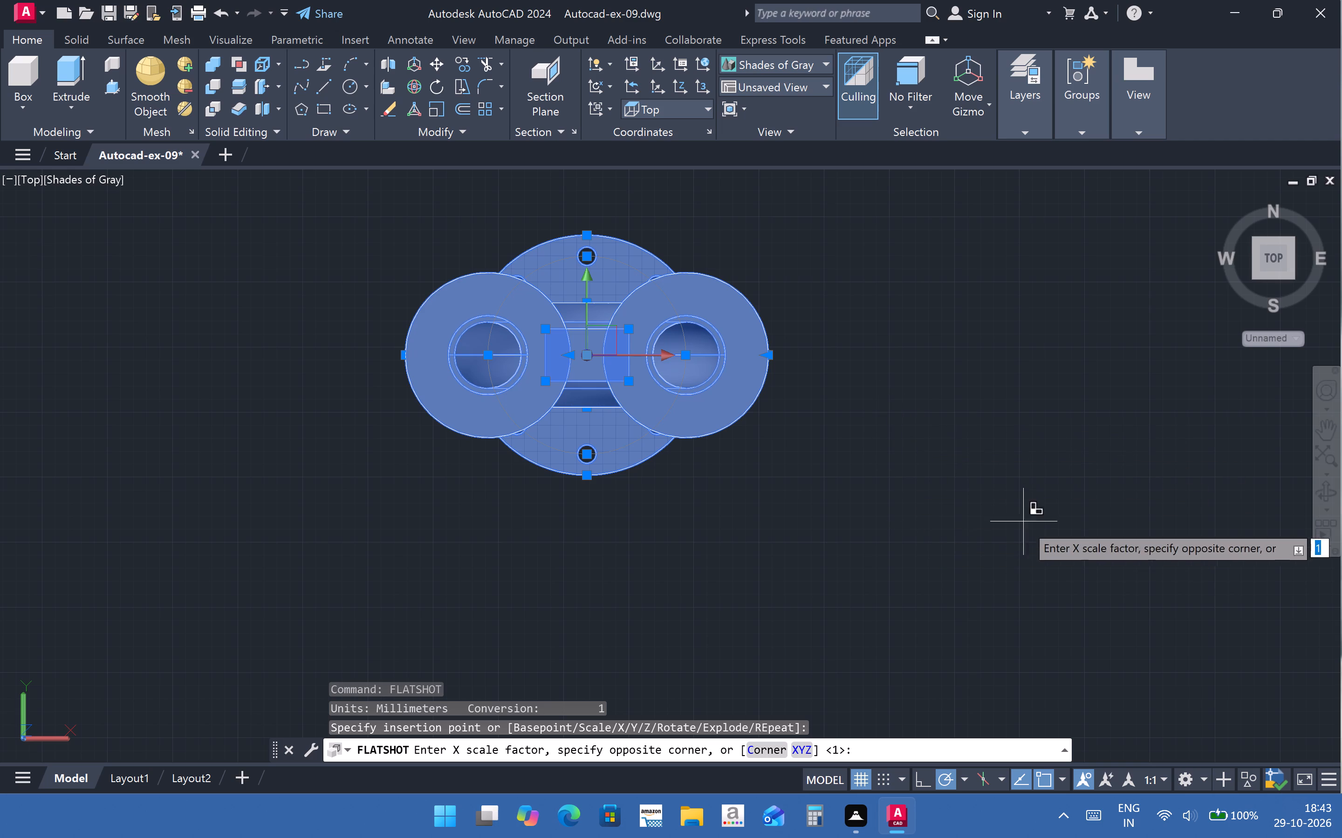
click(1036, 549)
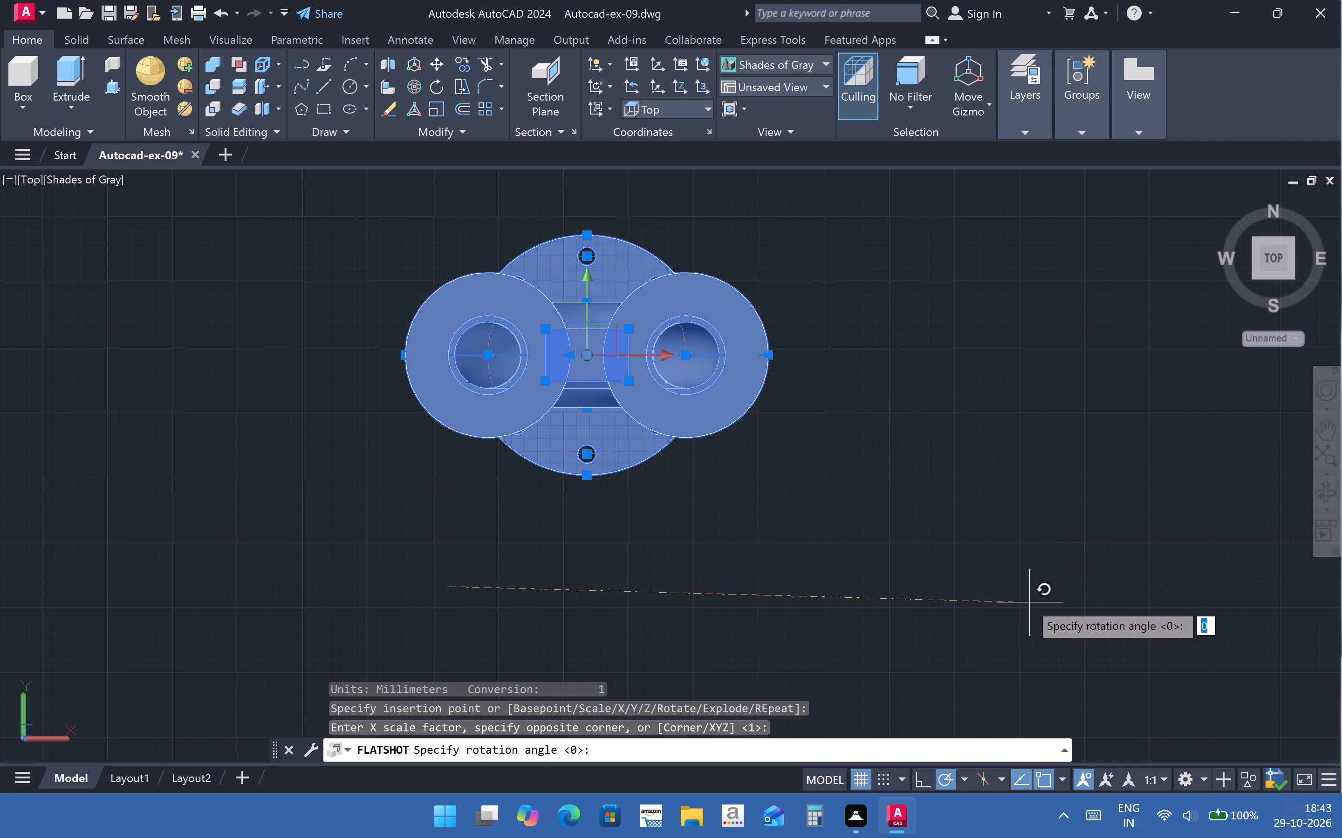
scroll(923, 566, down, 2)
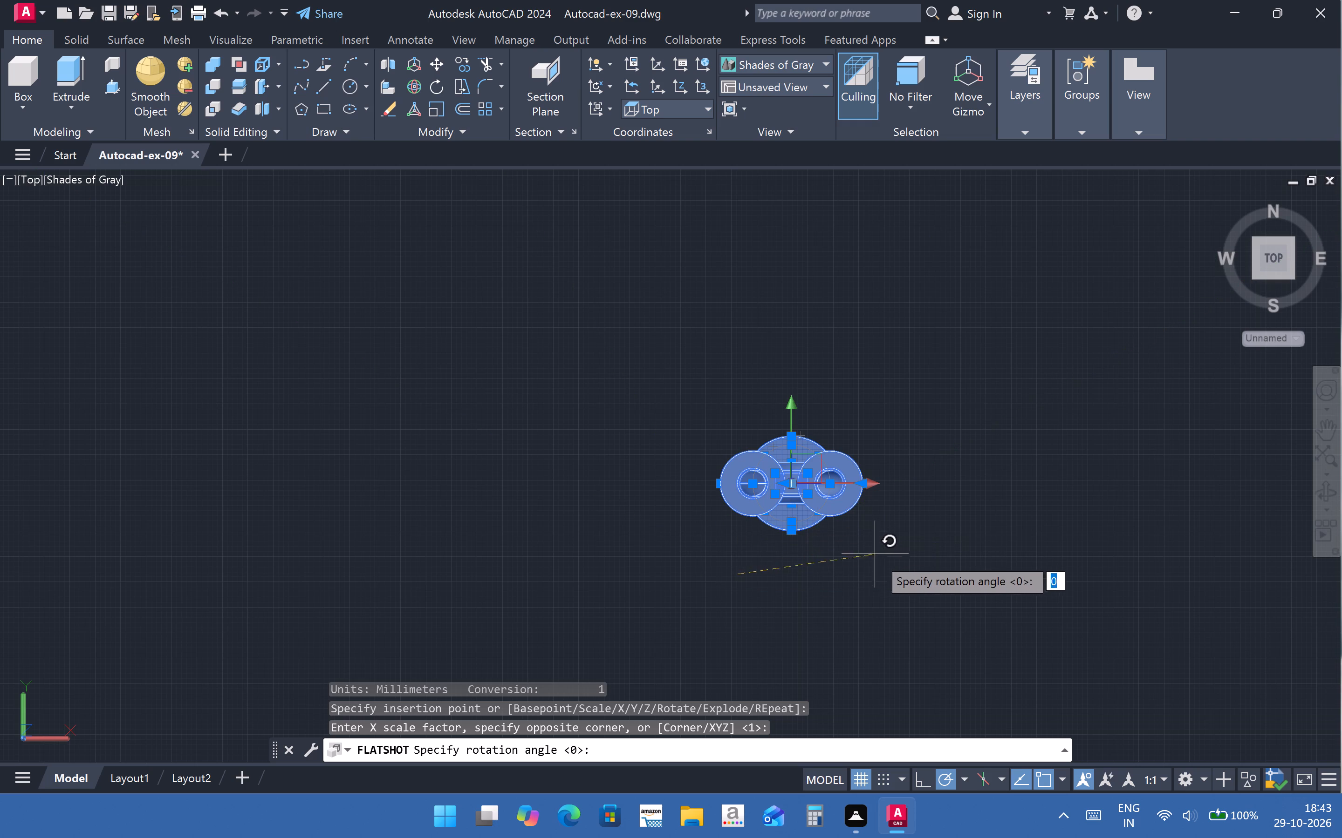
click(886, 572)
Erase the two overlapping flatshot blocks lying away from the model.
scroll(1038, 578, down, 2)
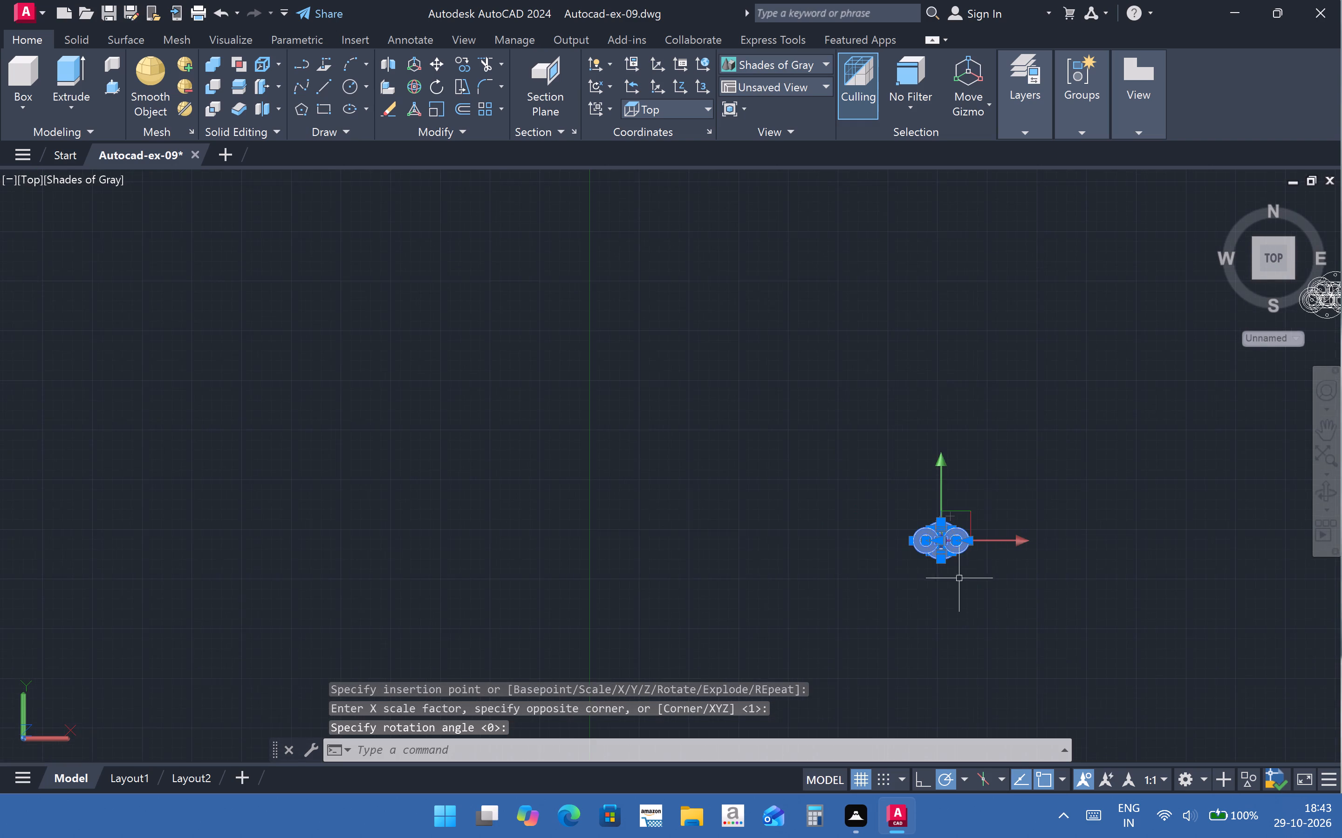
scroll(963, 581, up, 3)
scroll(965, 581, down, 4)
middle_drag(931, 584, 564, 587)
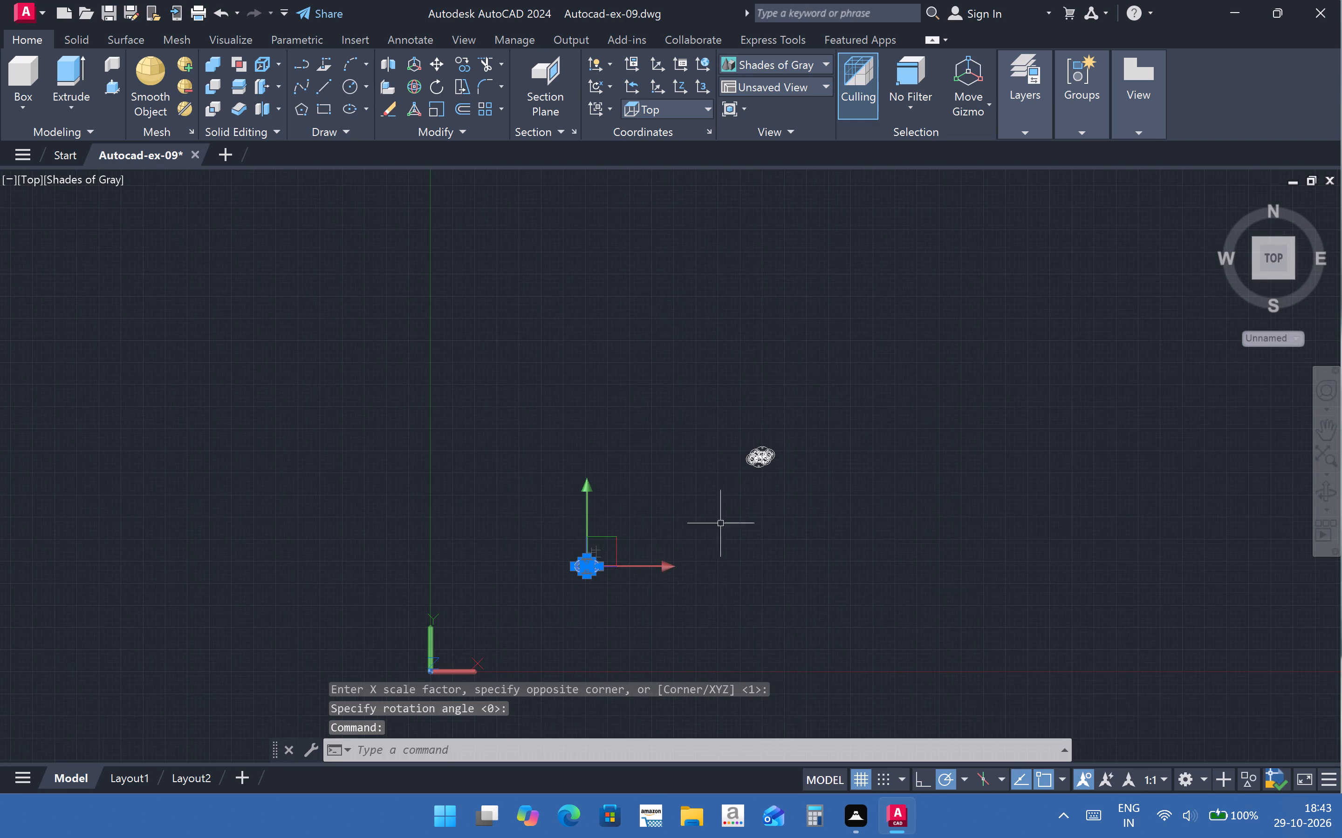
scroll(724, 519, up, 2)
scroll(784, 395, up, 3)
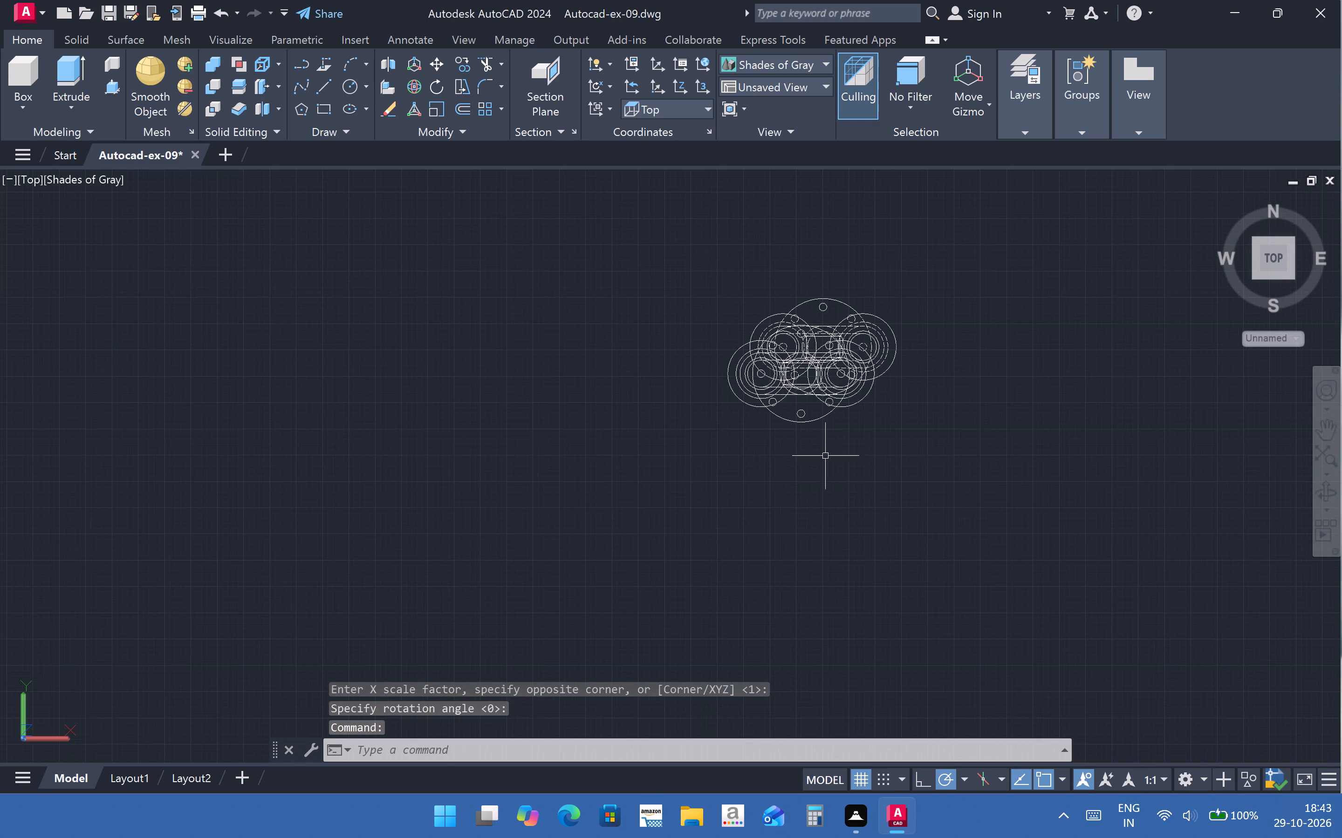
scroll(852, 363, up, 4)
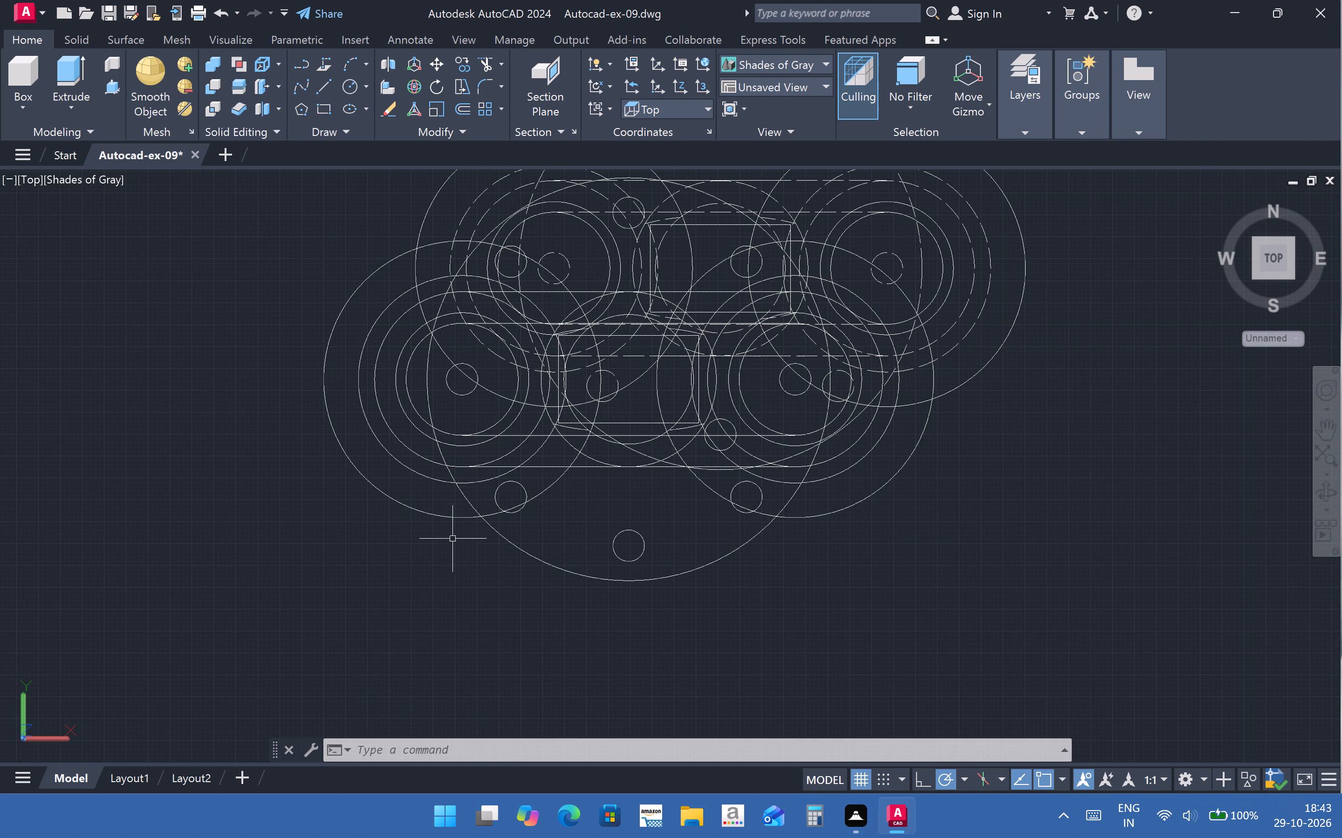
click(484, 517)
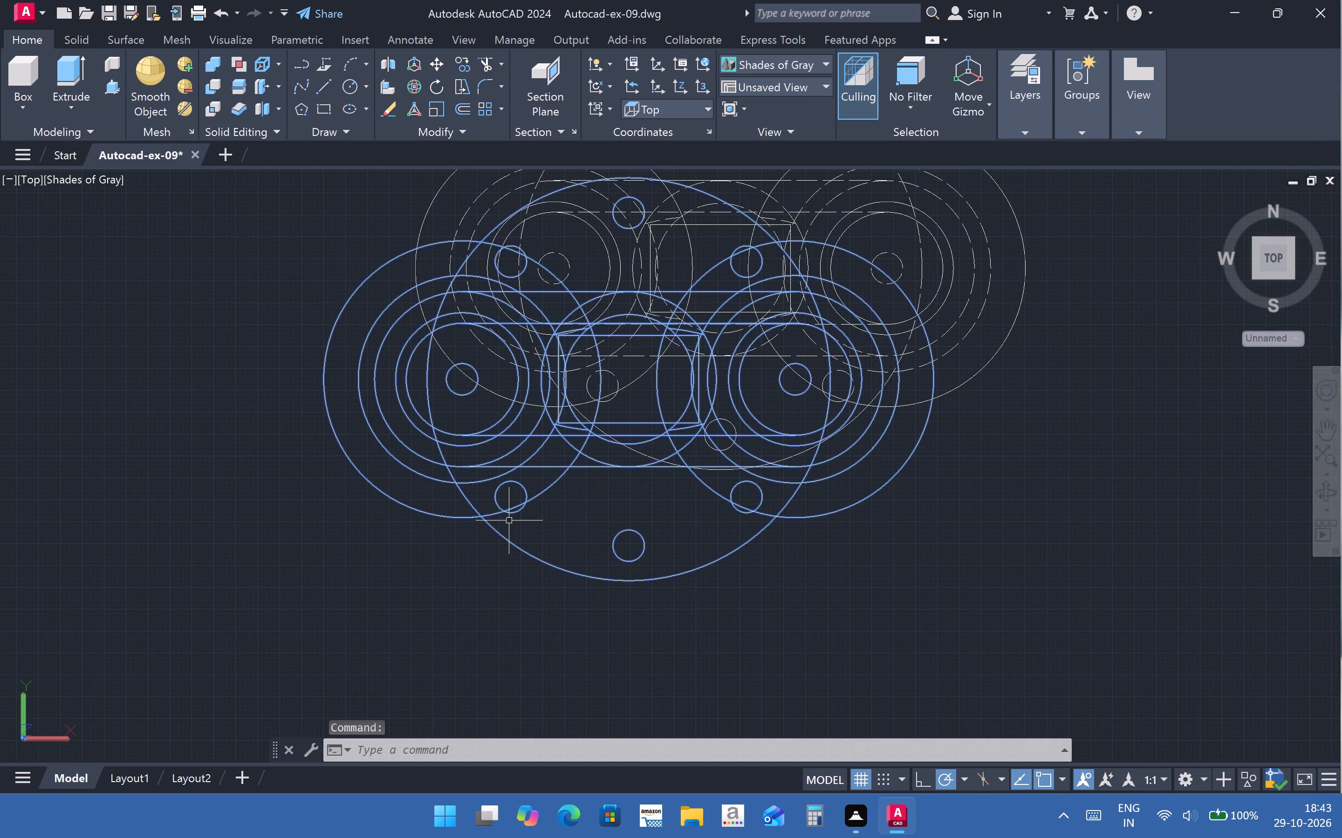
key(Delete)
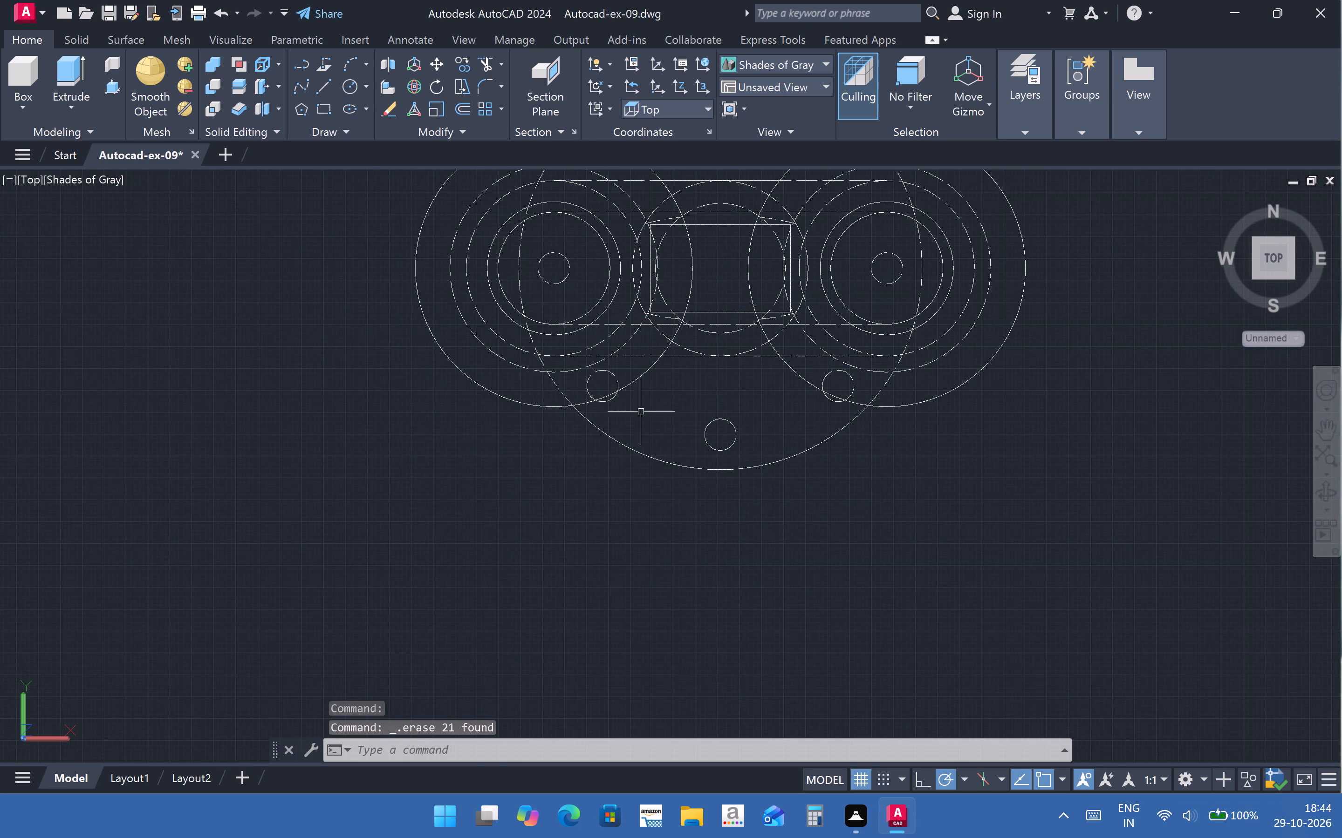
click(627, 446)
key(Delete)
Look around the emptied drawing area for the pipe model.
scroll(668, 501, down, 2)
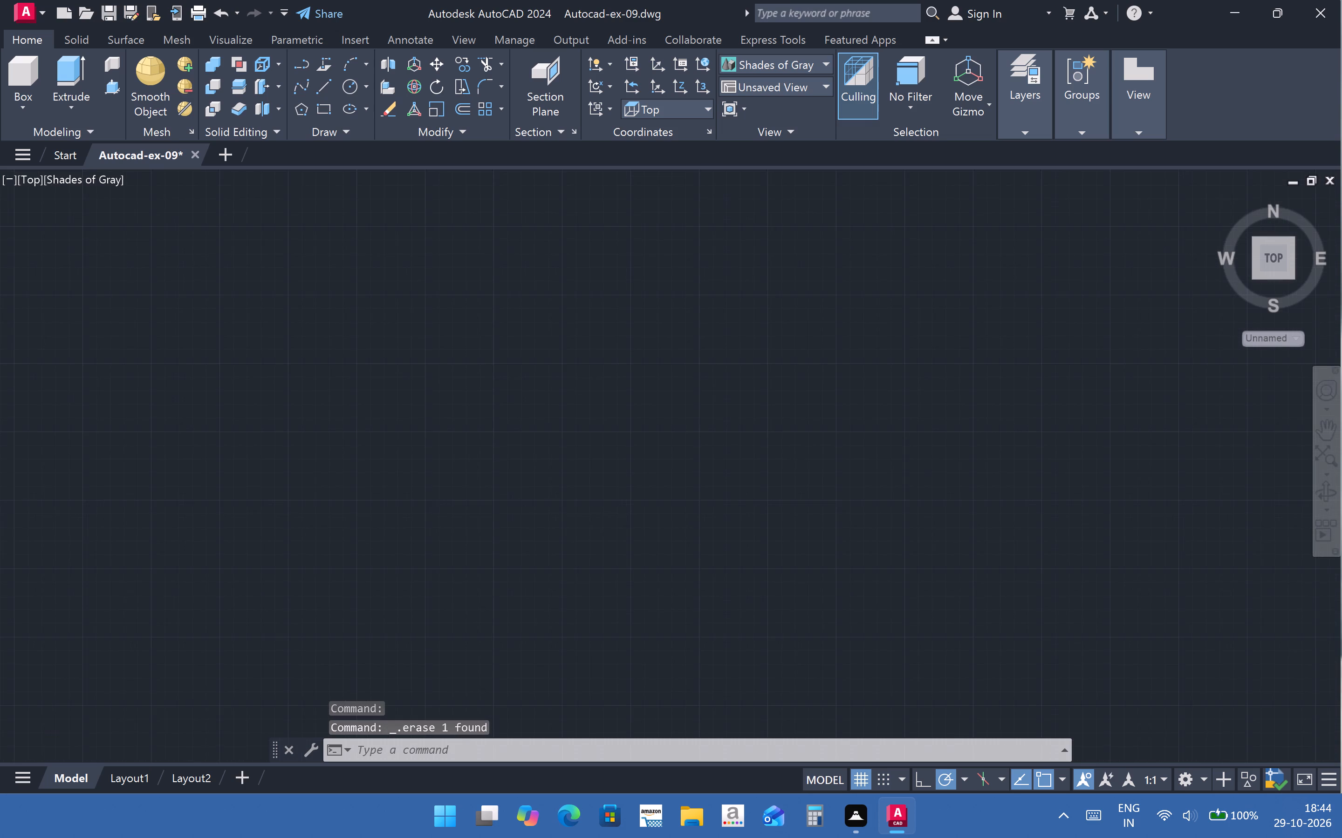
scroll(668, 501, down, 12)
middle_drag(679, 538, 300, 837)
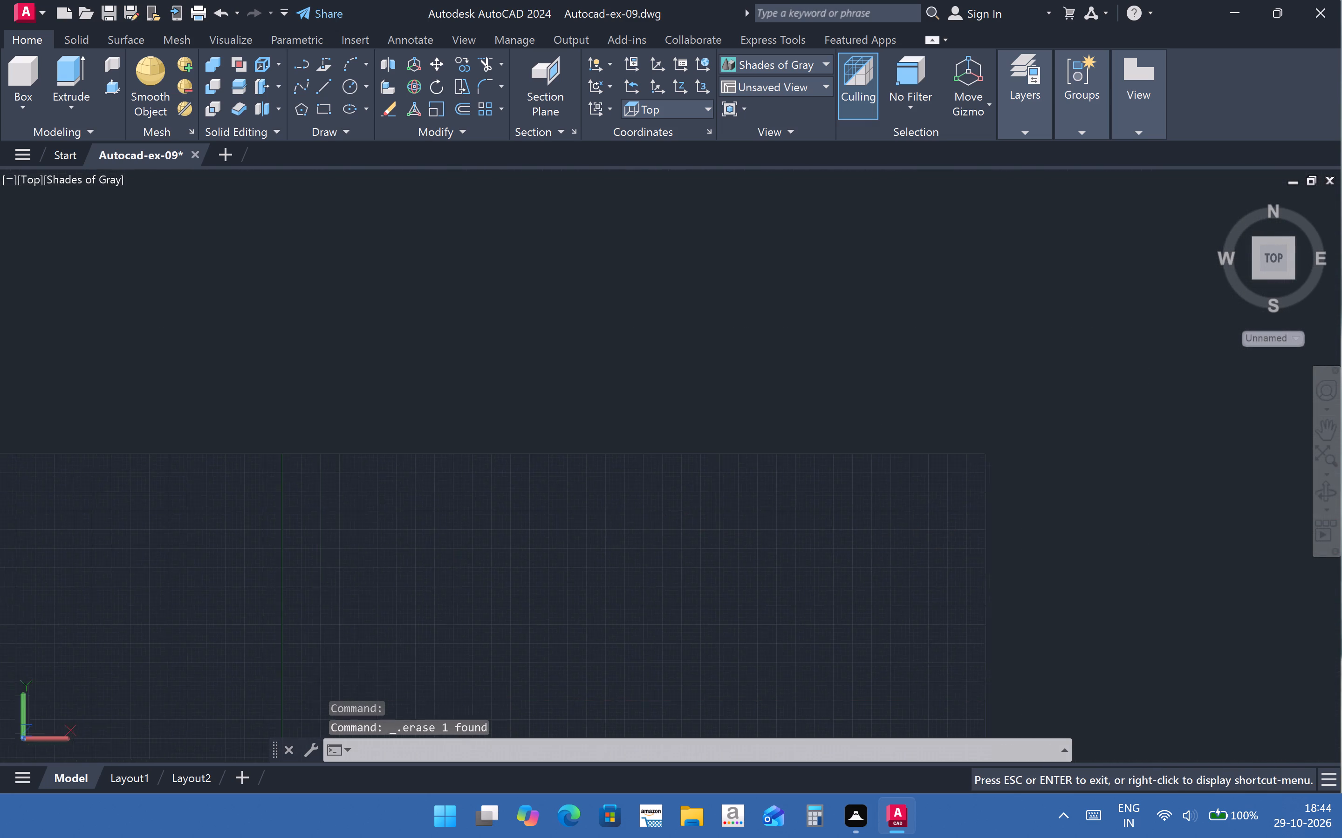
middle_drag(300, 837, 649, 496)
scroll(729, 535, up, 8)
middle_drag(725, 534, 723, 581)
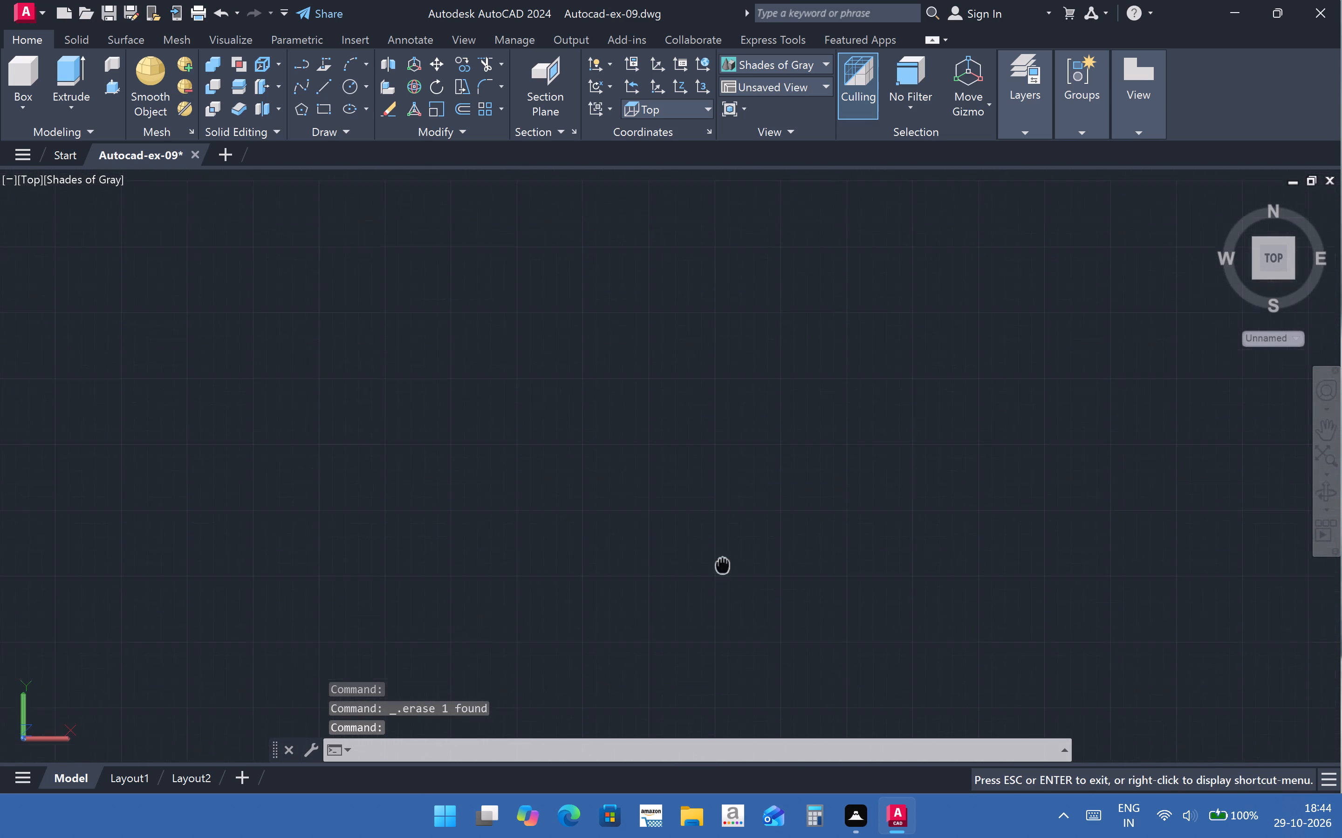
middle_drag(723, 581, 1060, 693)
scroll(756, 513, down, 3)
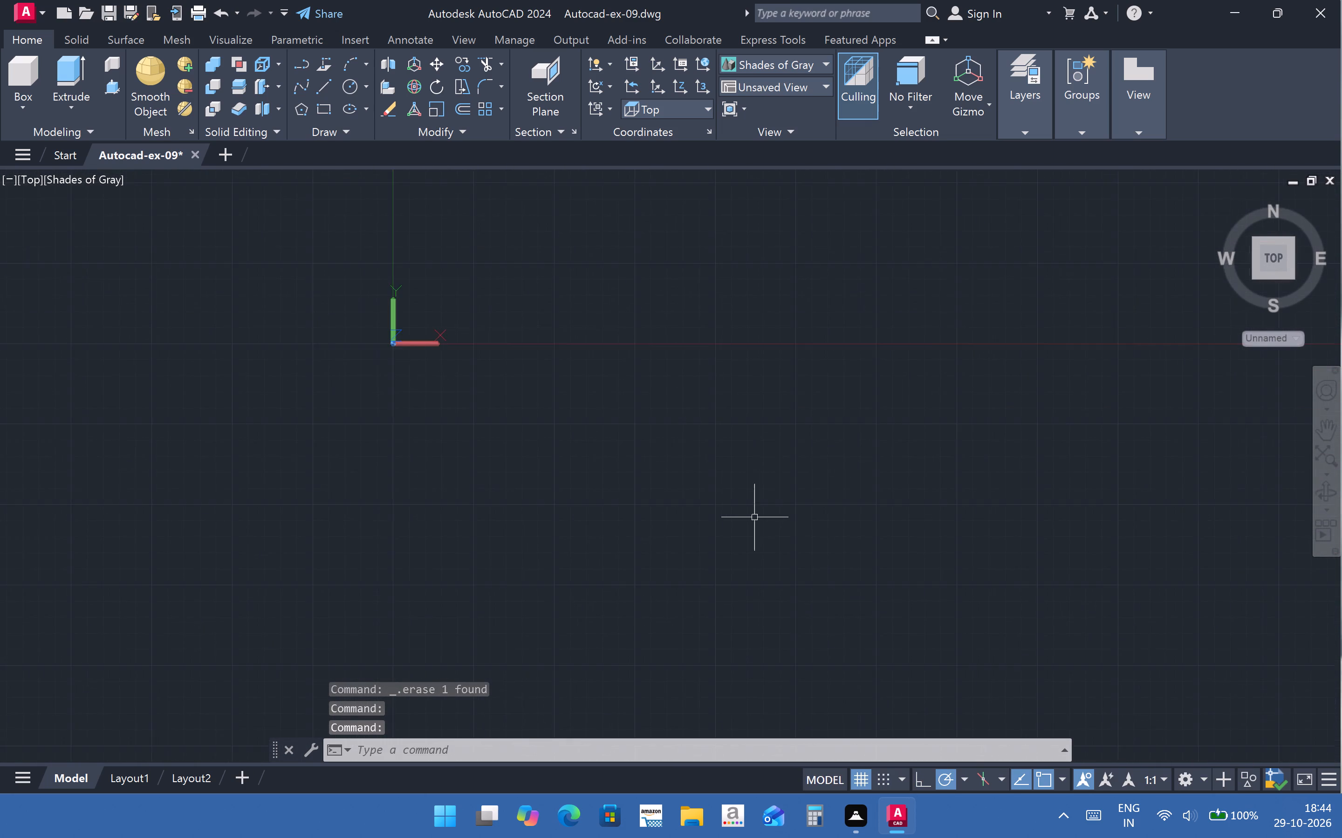
scroll(755, 518, down, 2)
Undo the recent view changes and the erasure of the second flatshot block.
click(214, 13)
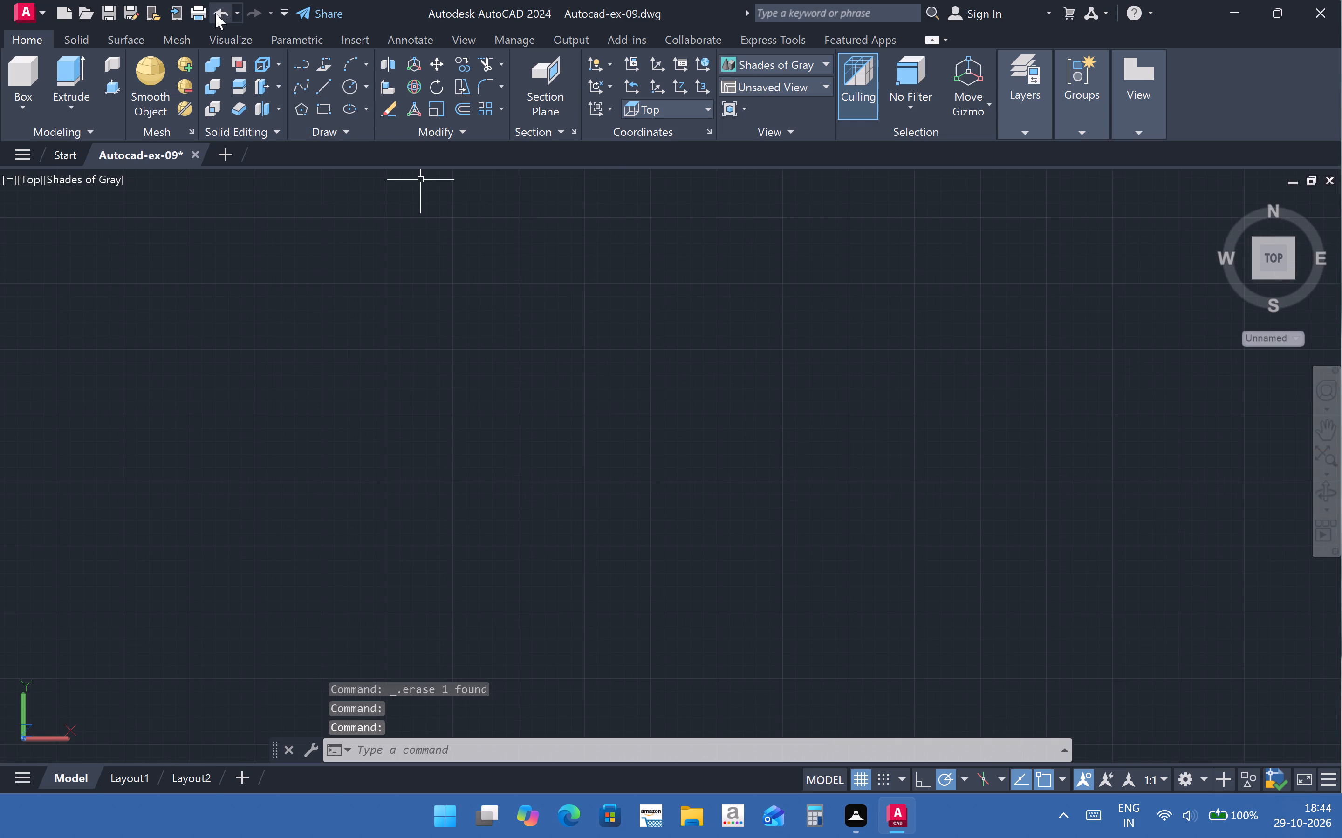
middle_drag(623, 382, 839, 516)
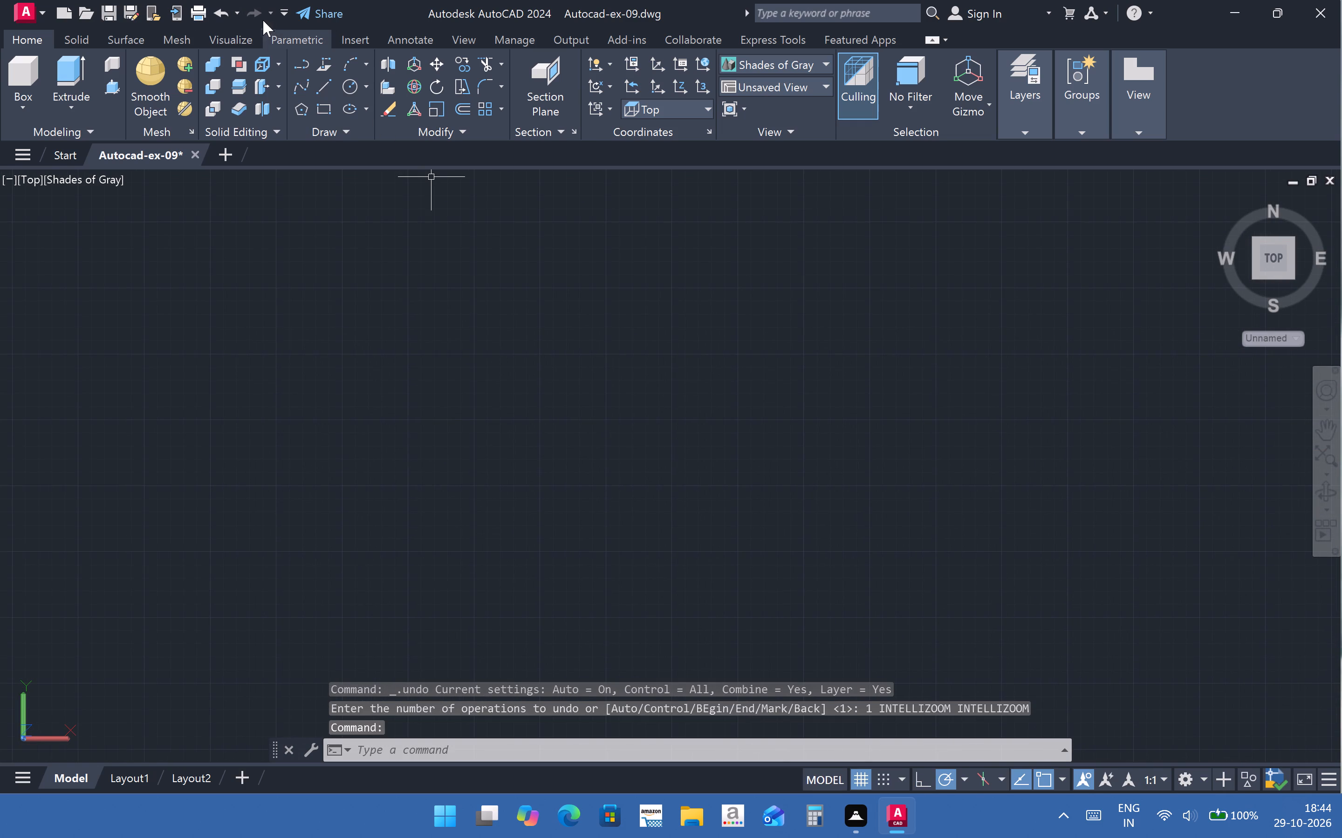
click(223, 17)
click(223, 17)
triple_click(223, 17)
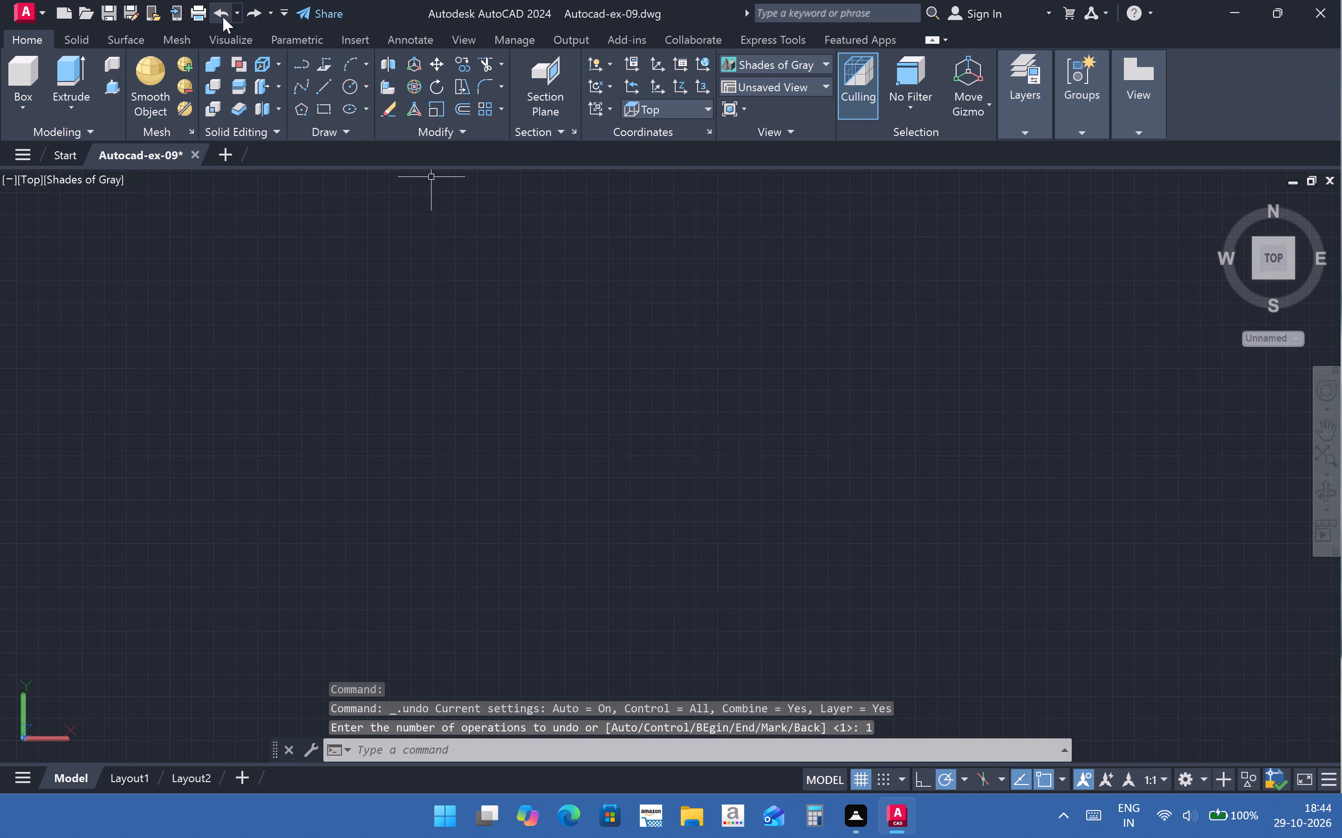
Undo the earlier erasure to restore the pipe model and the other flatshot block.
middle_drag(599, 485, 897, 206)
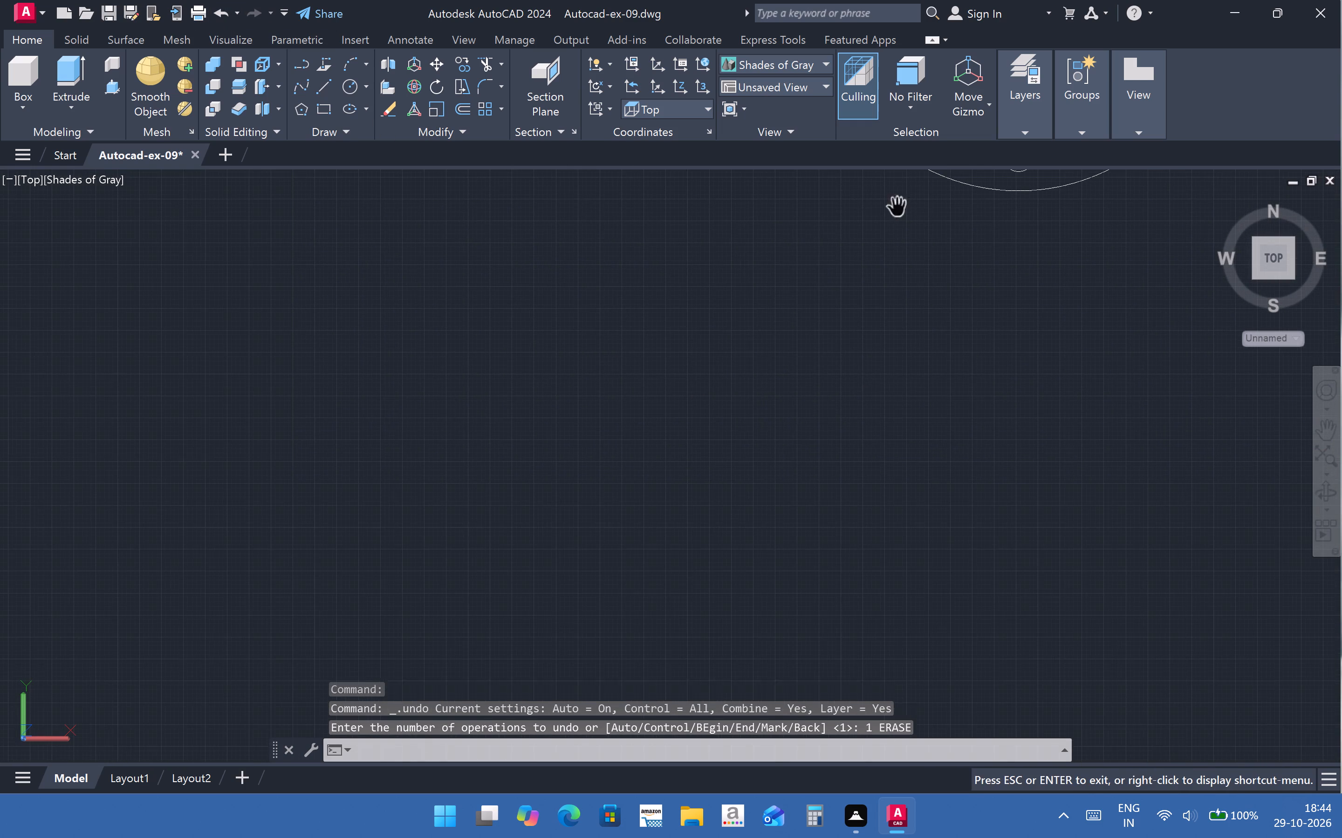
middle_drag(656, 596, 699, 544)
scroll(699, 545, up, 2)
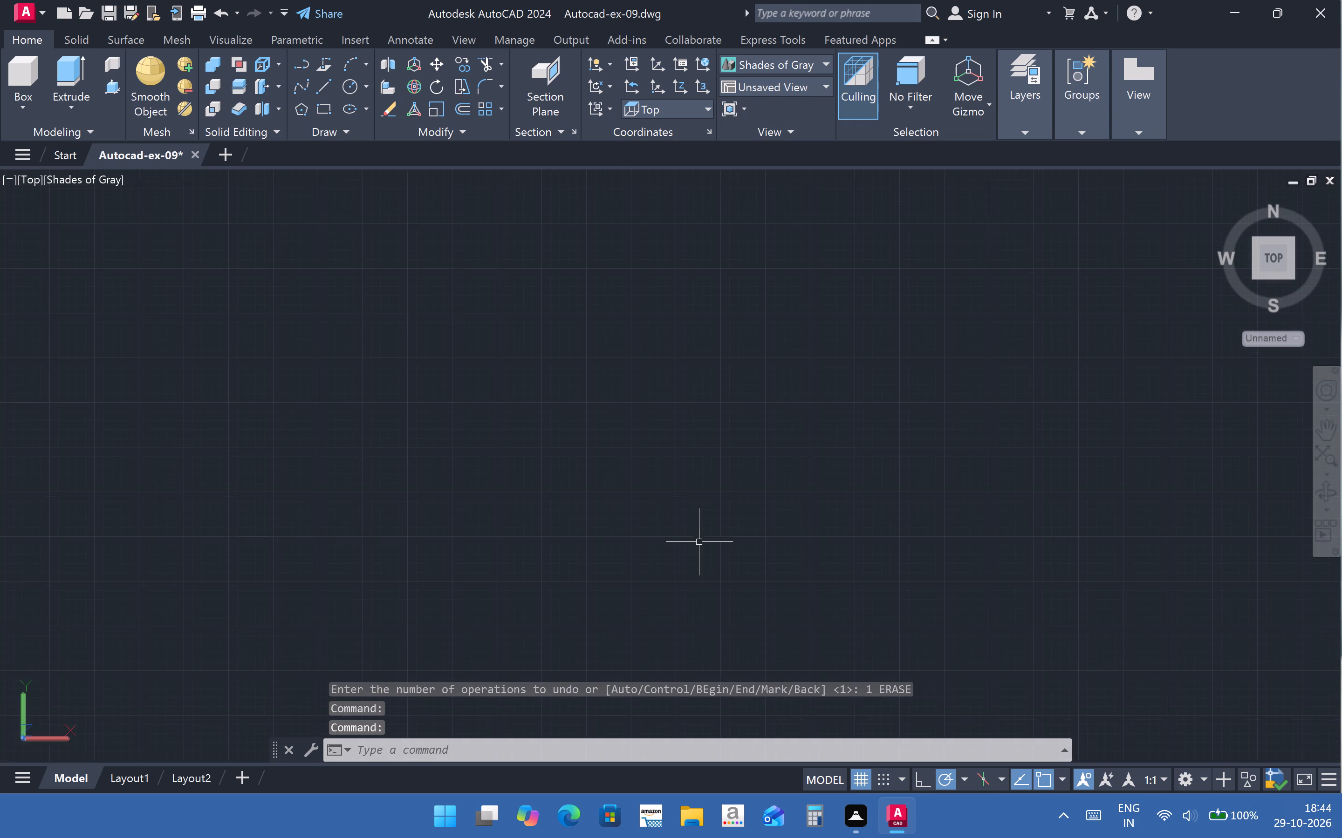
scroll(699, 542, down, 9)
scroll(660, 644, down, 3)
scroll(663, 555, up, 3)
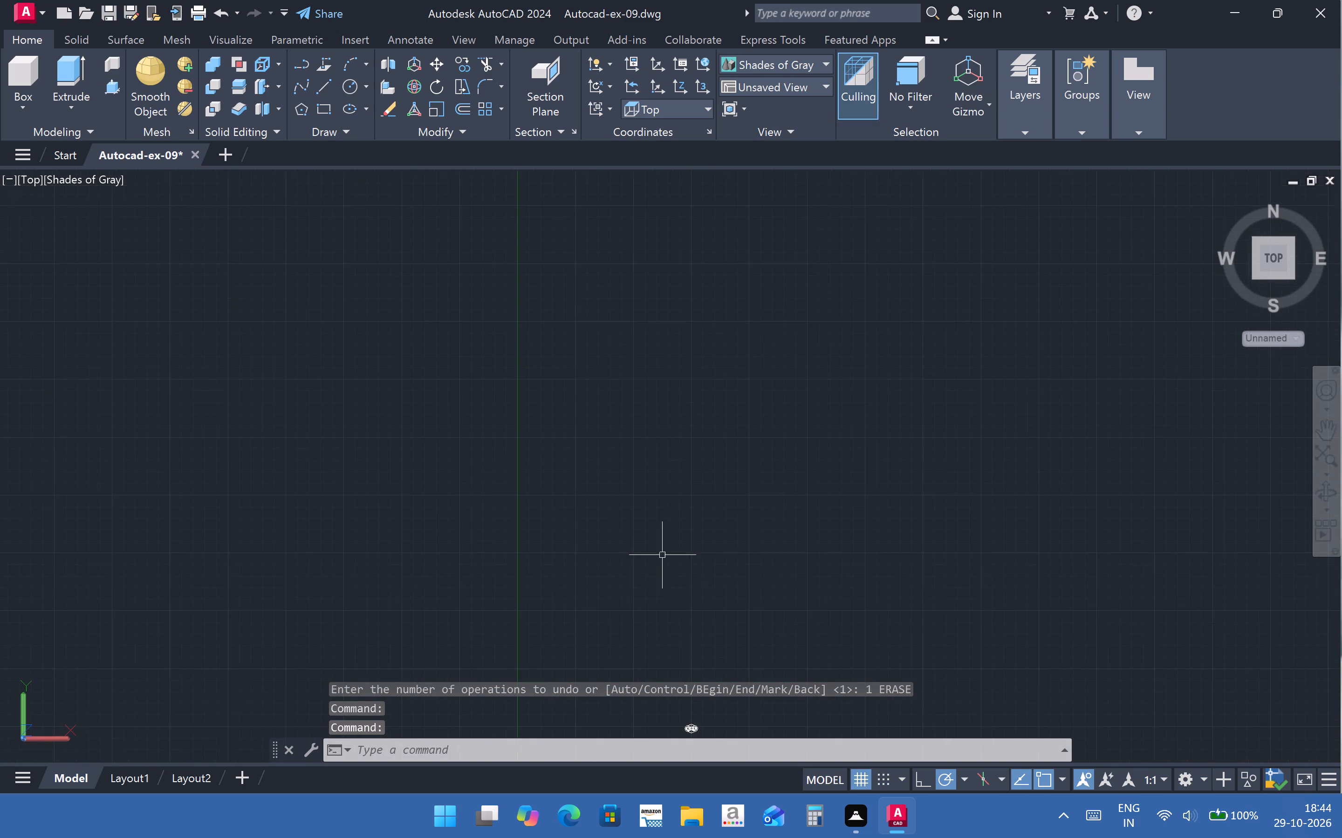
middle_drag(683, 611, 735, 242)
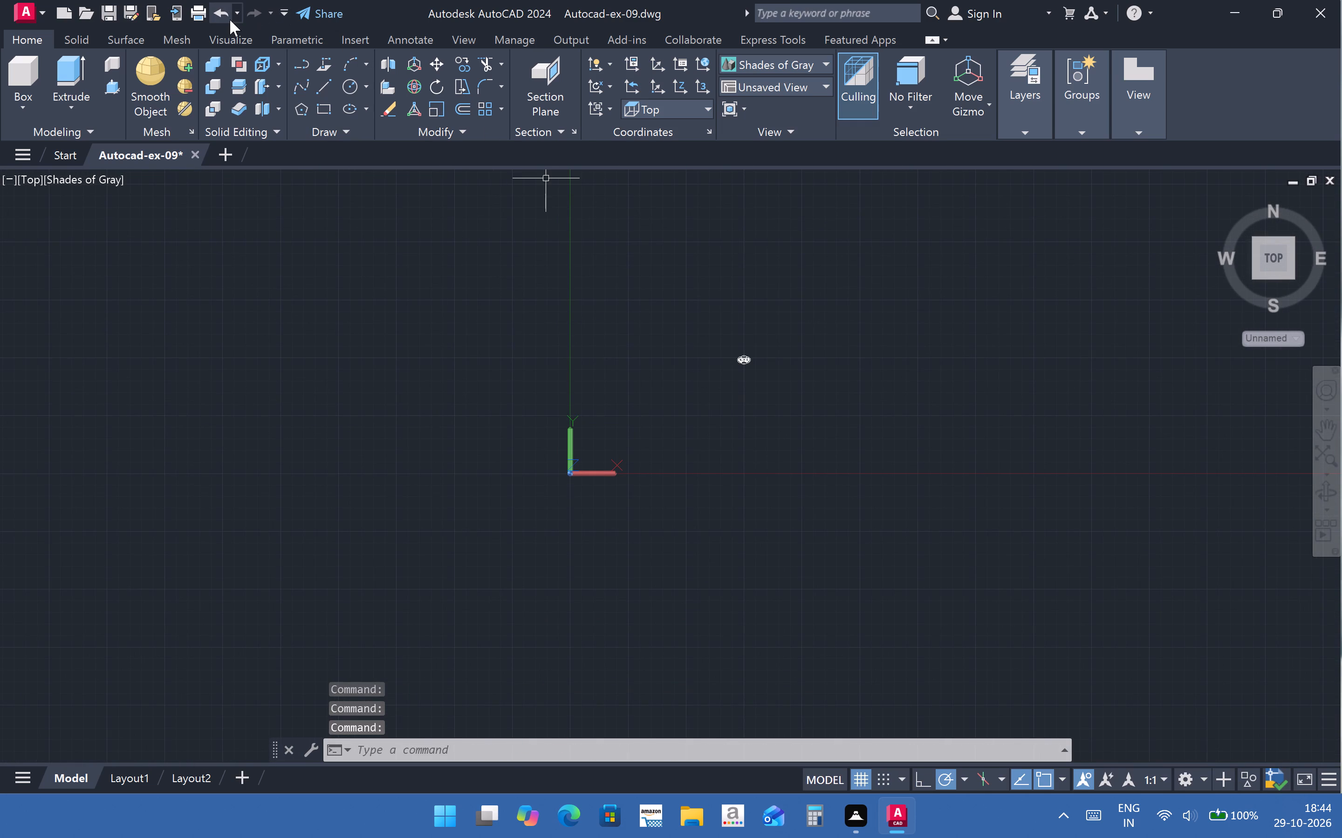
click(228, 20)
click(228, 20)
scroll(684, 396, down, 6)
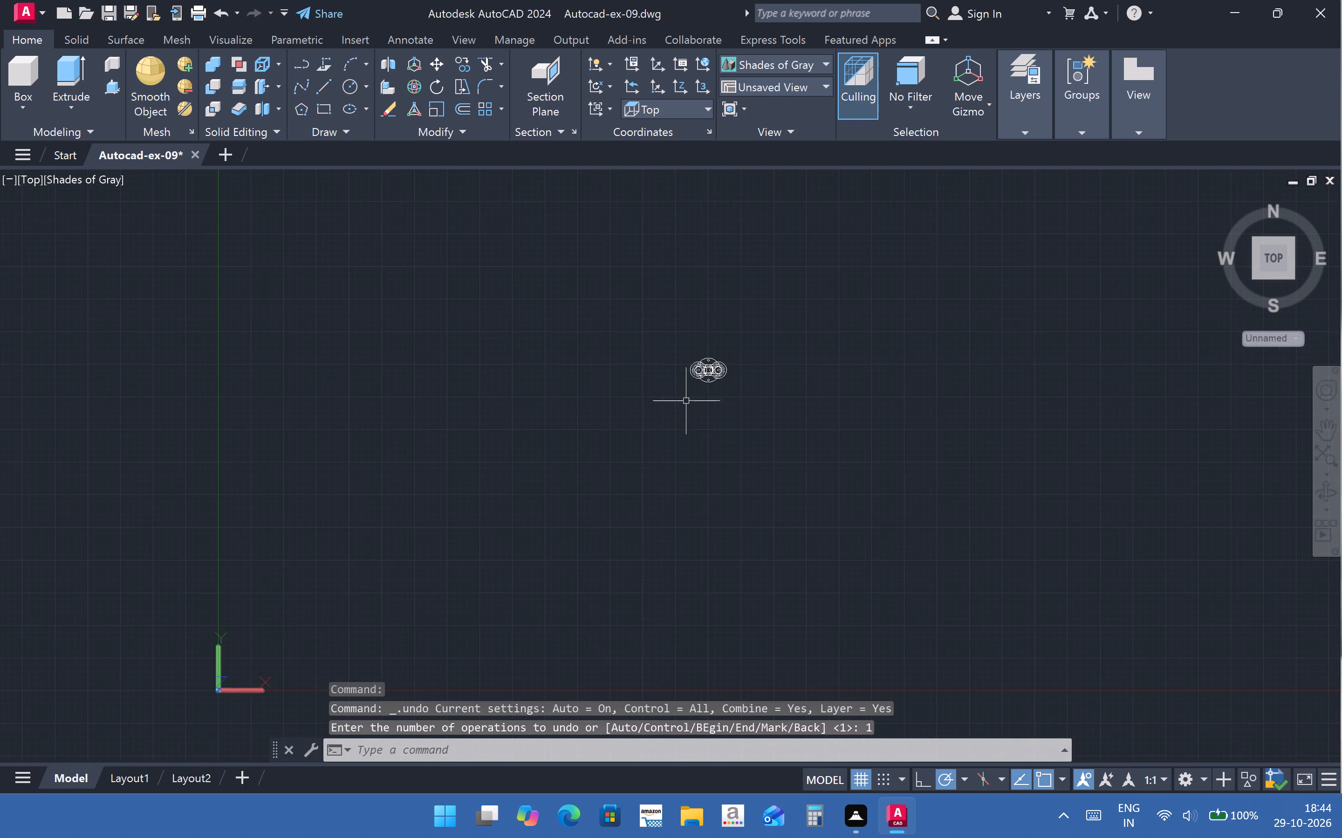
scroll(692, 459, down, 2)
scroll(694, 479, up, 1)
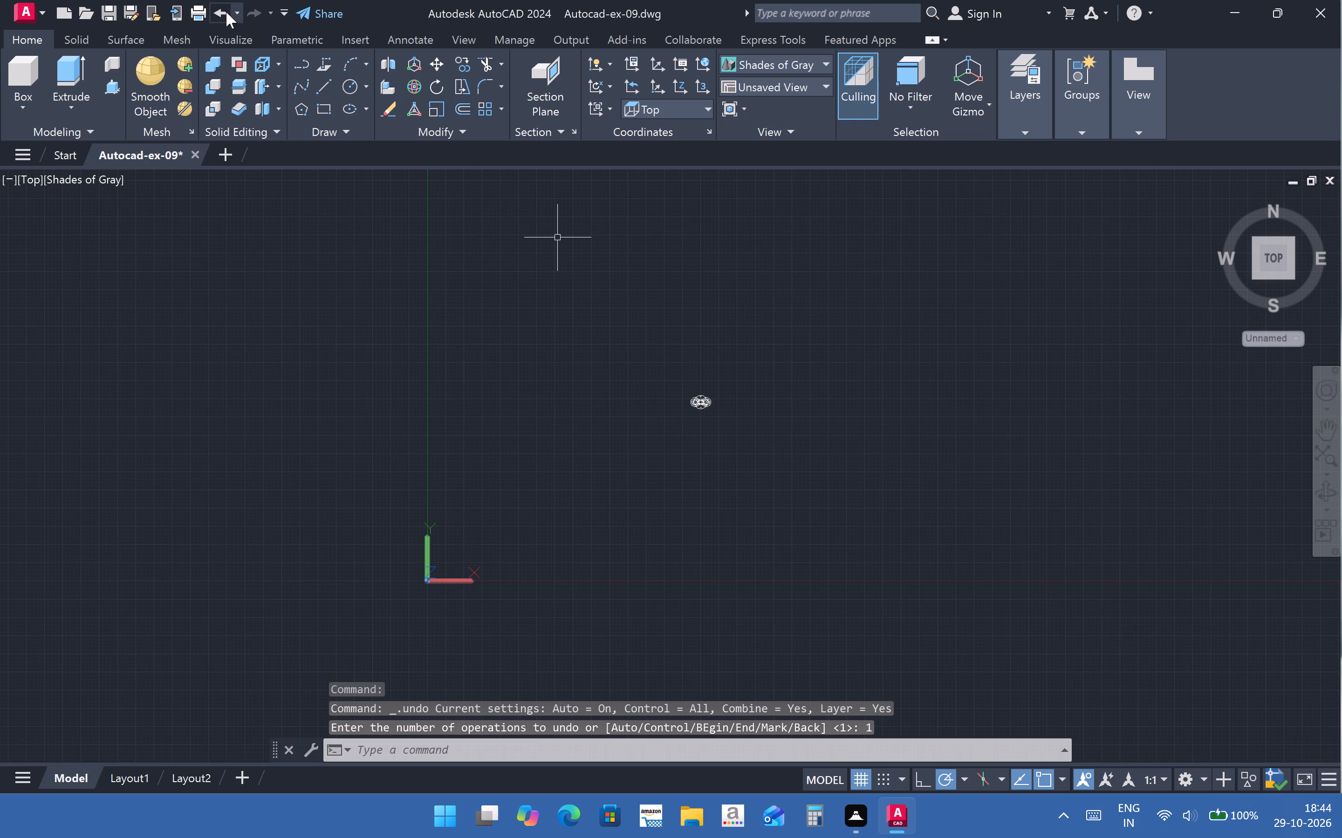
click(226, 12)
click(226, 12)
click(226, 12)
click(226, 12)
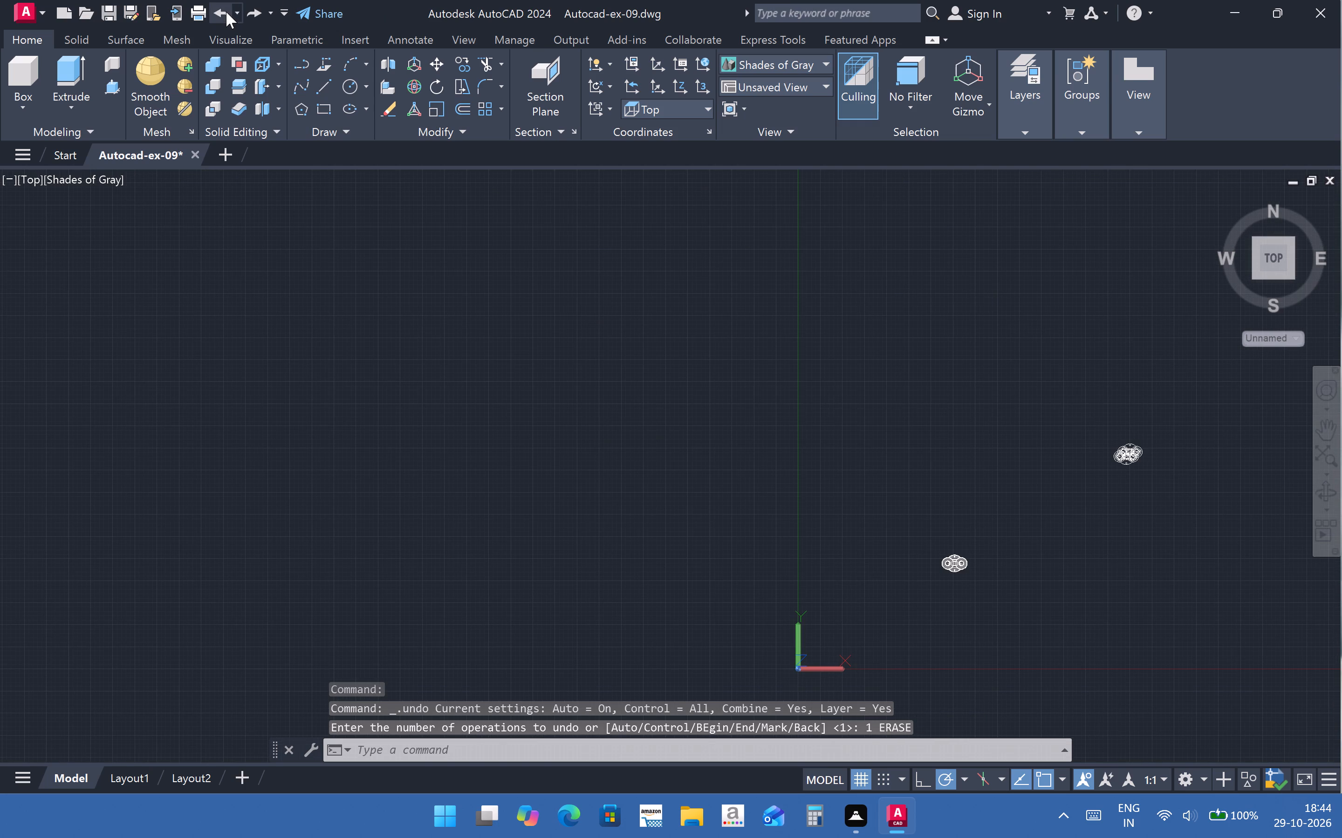
Erase only the lower of the two overlapping flatshot blocks, keeping the model and the other block.
scroll(1020, 499, up, 2)
scroll(941, 627, up, 1)
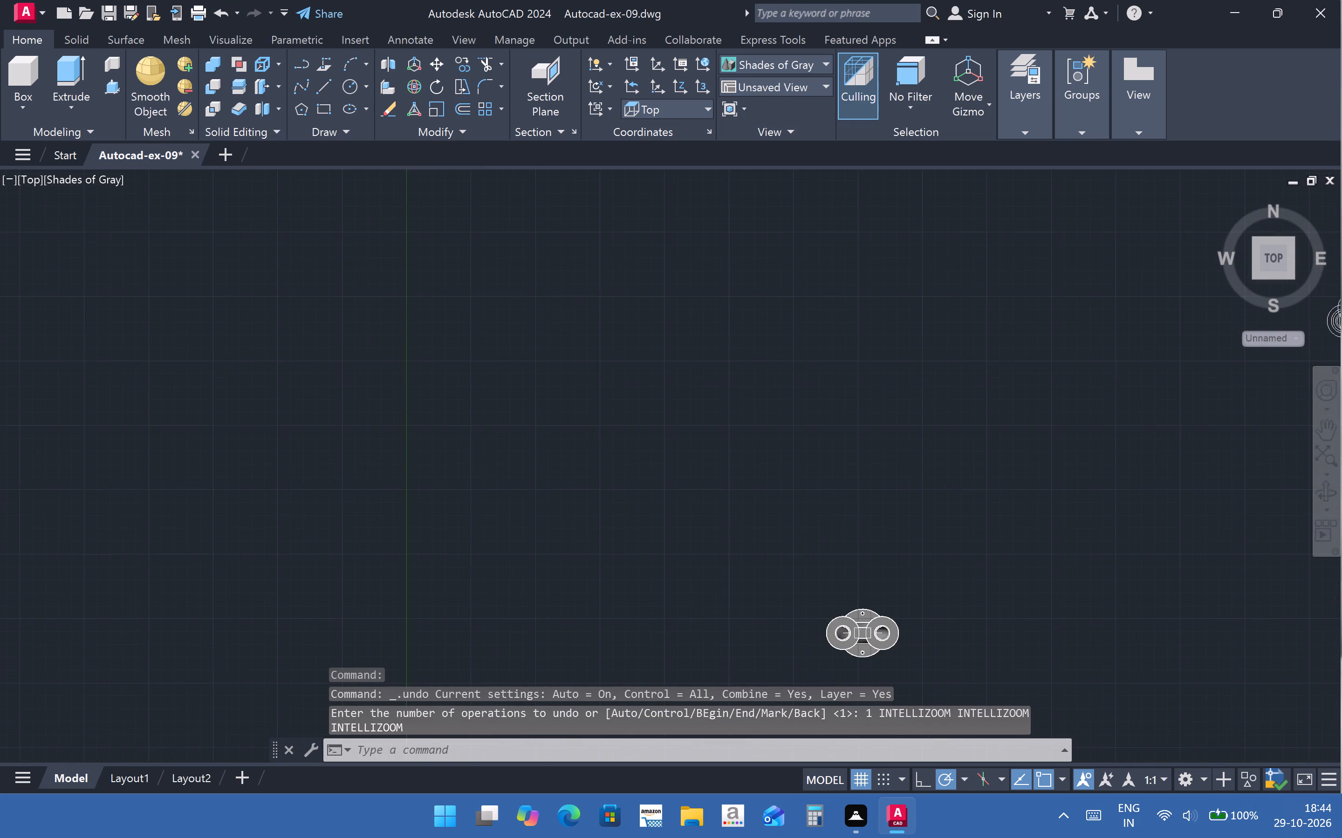
middle_drag(926, 619, 697, 500)
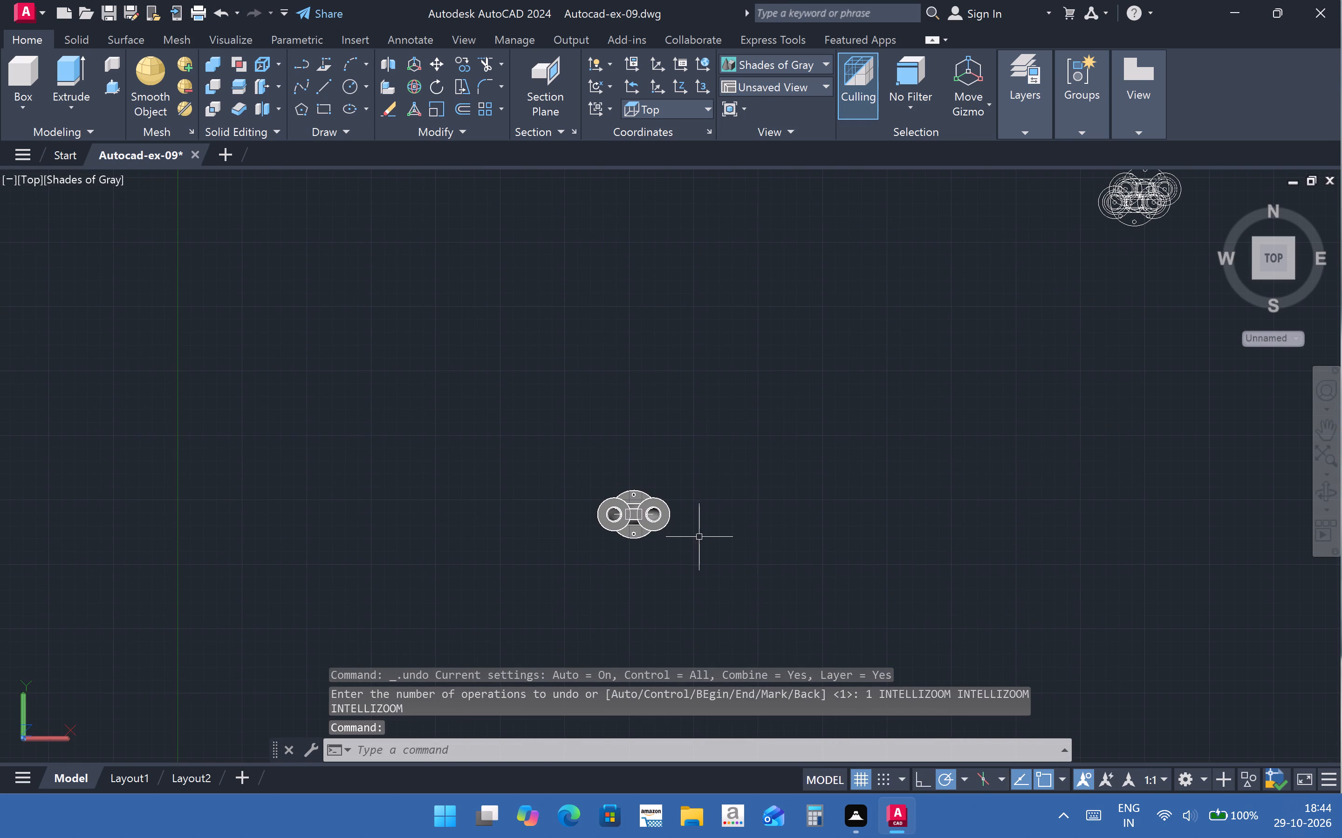
click(1136, 225)
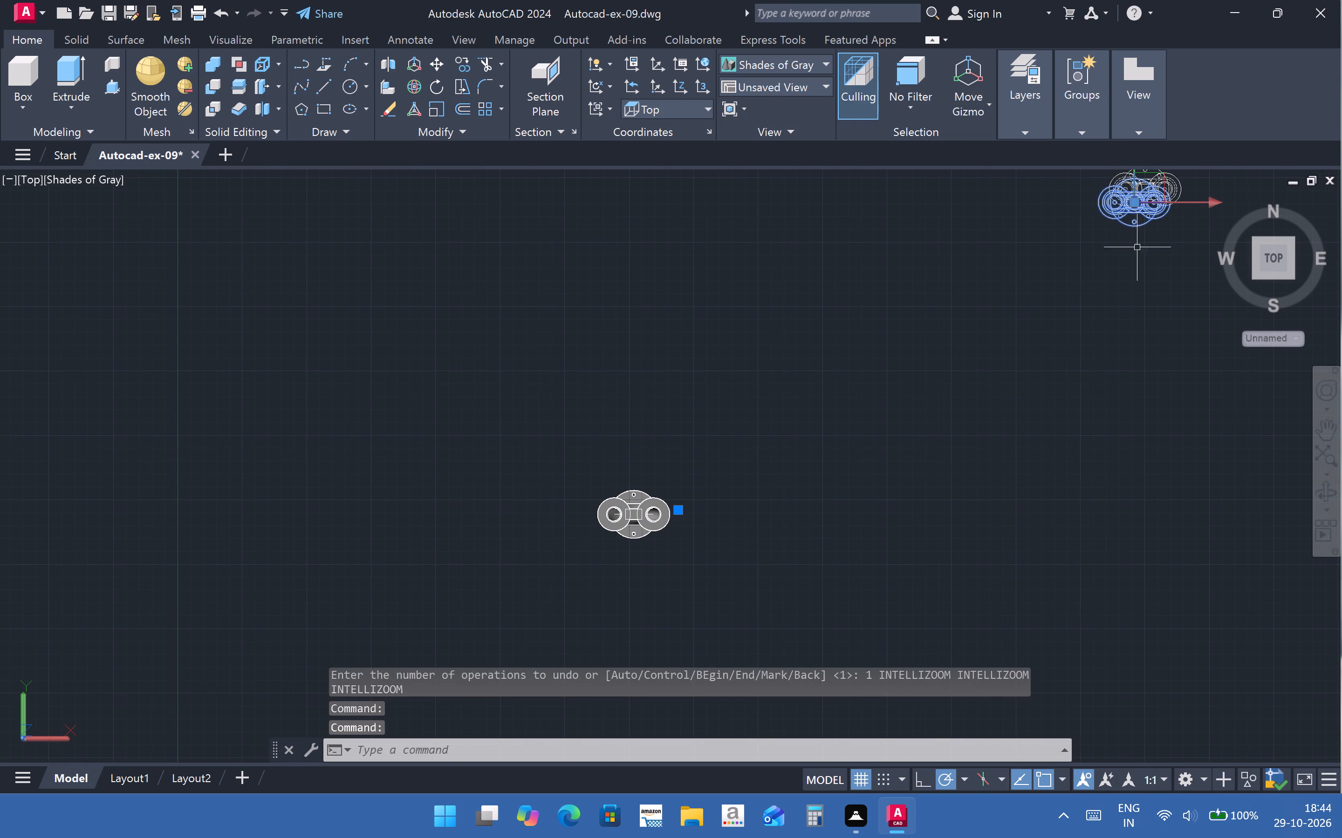
key(Delete)
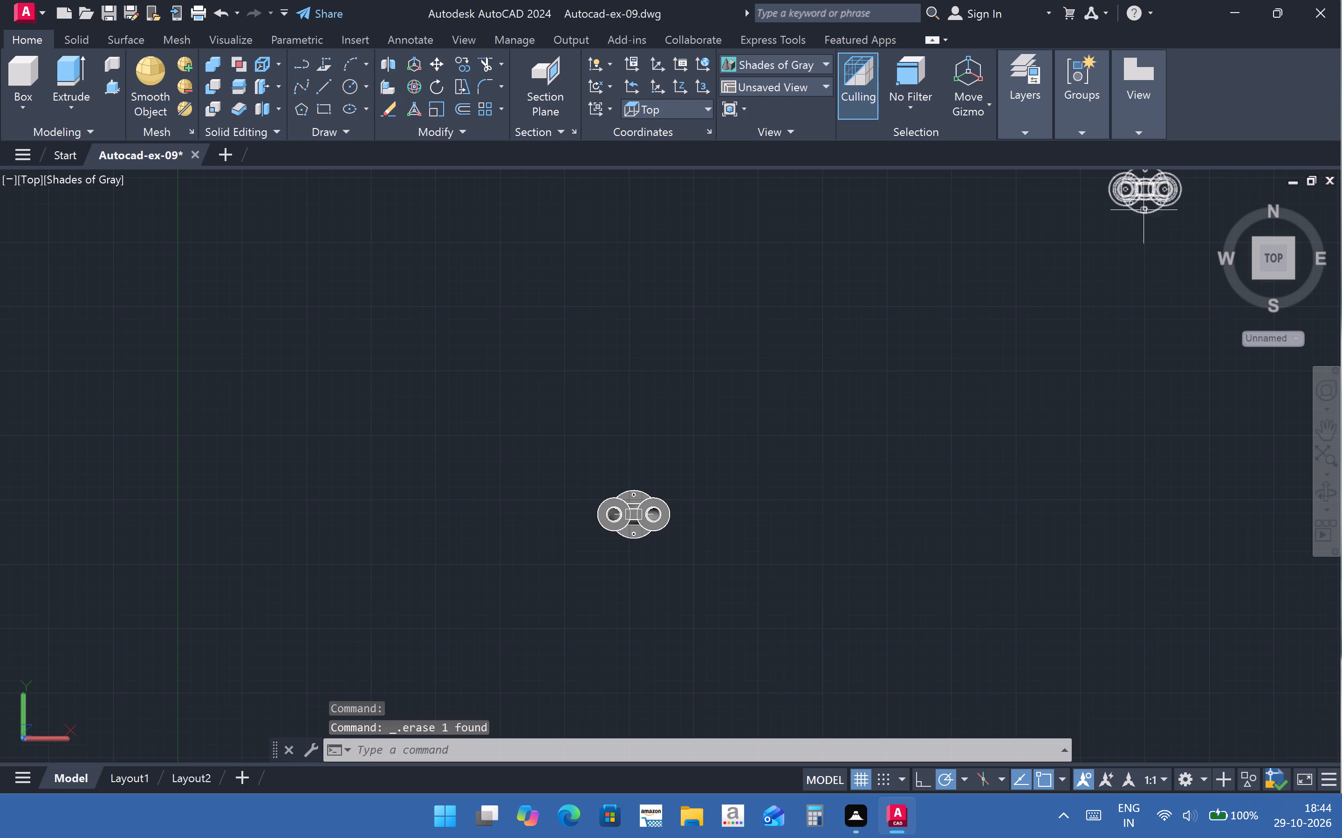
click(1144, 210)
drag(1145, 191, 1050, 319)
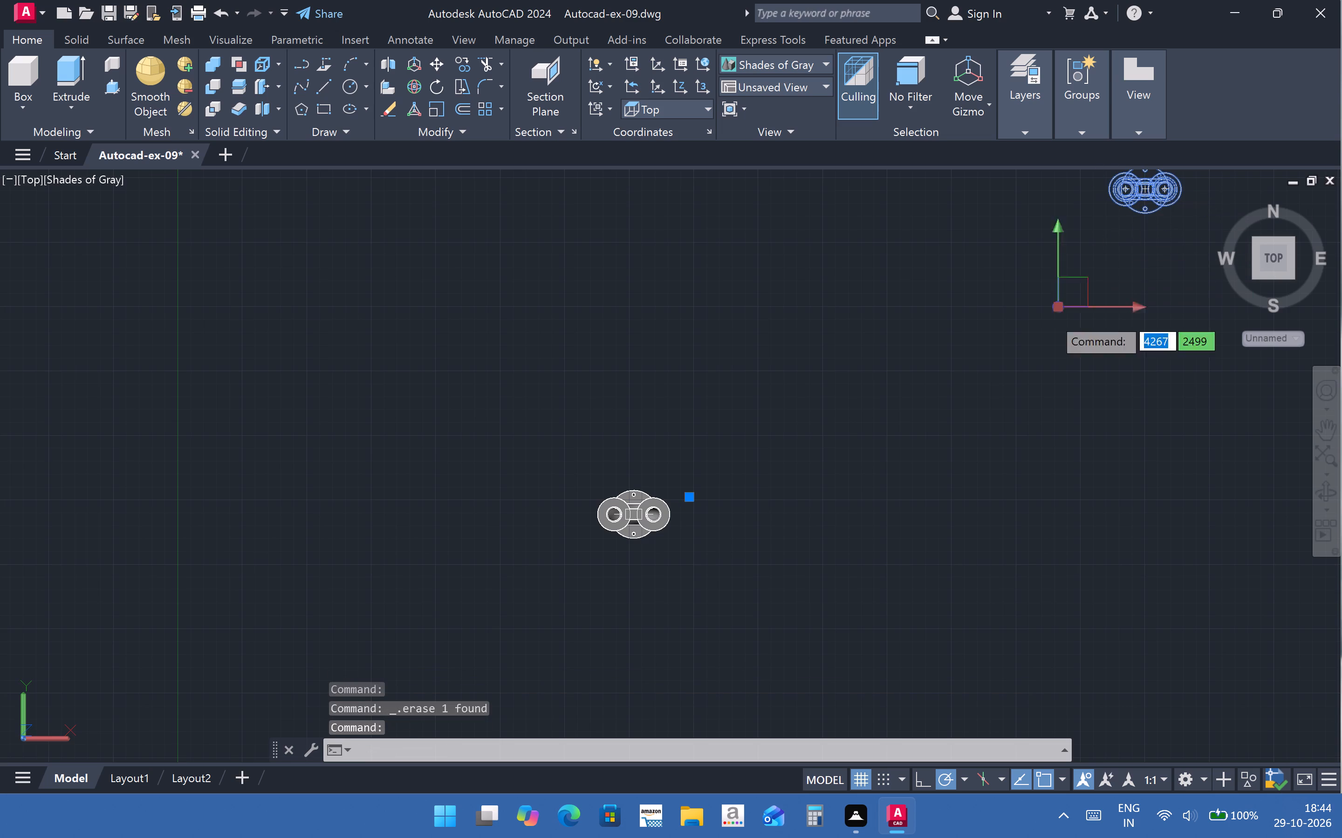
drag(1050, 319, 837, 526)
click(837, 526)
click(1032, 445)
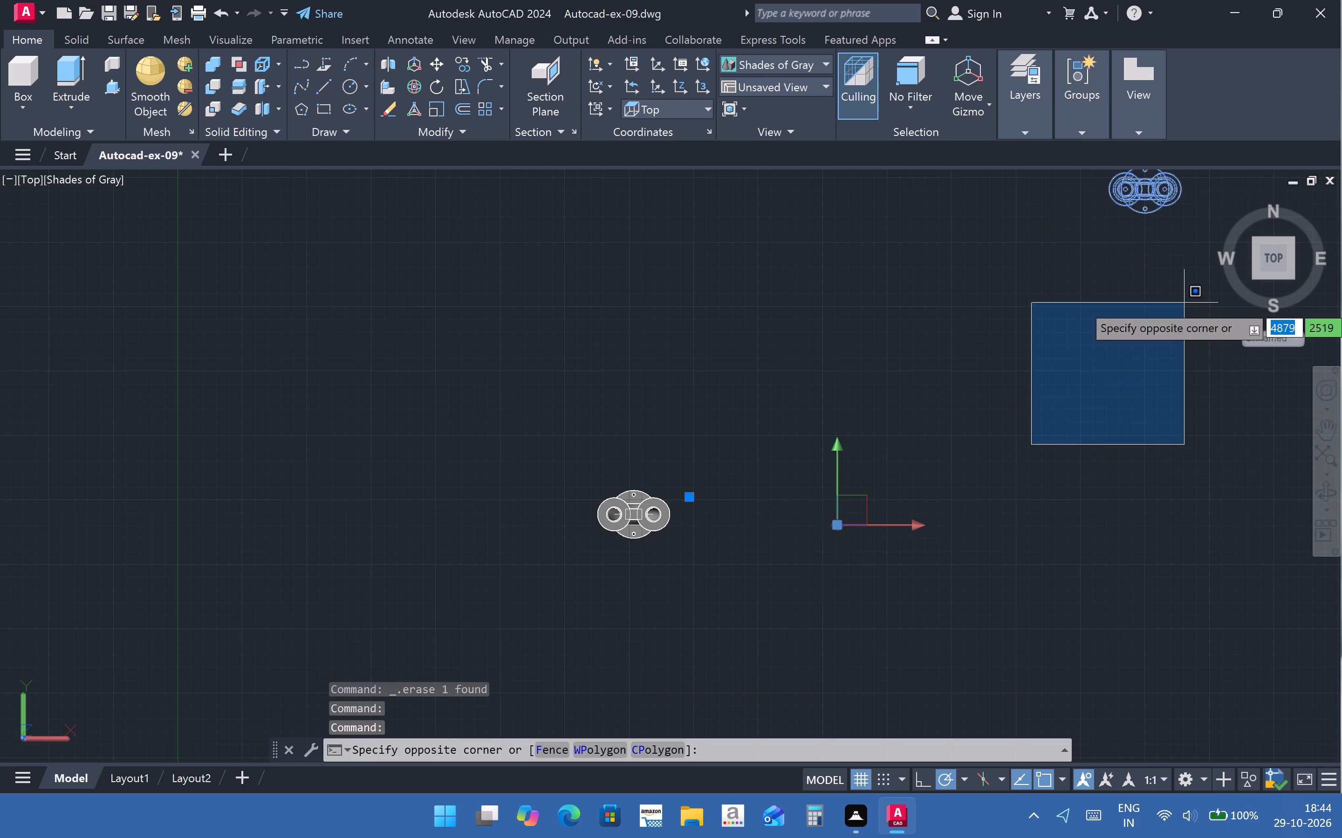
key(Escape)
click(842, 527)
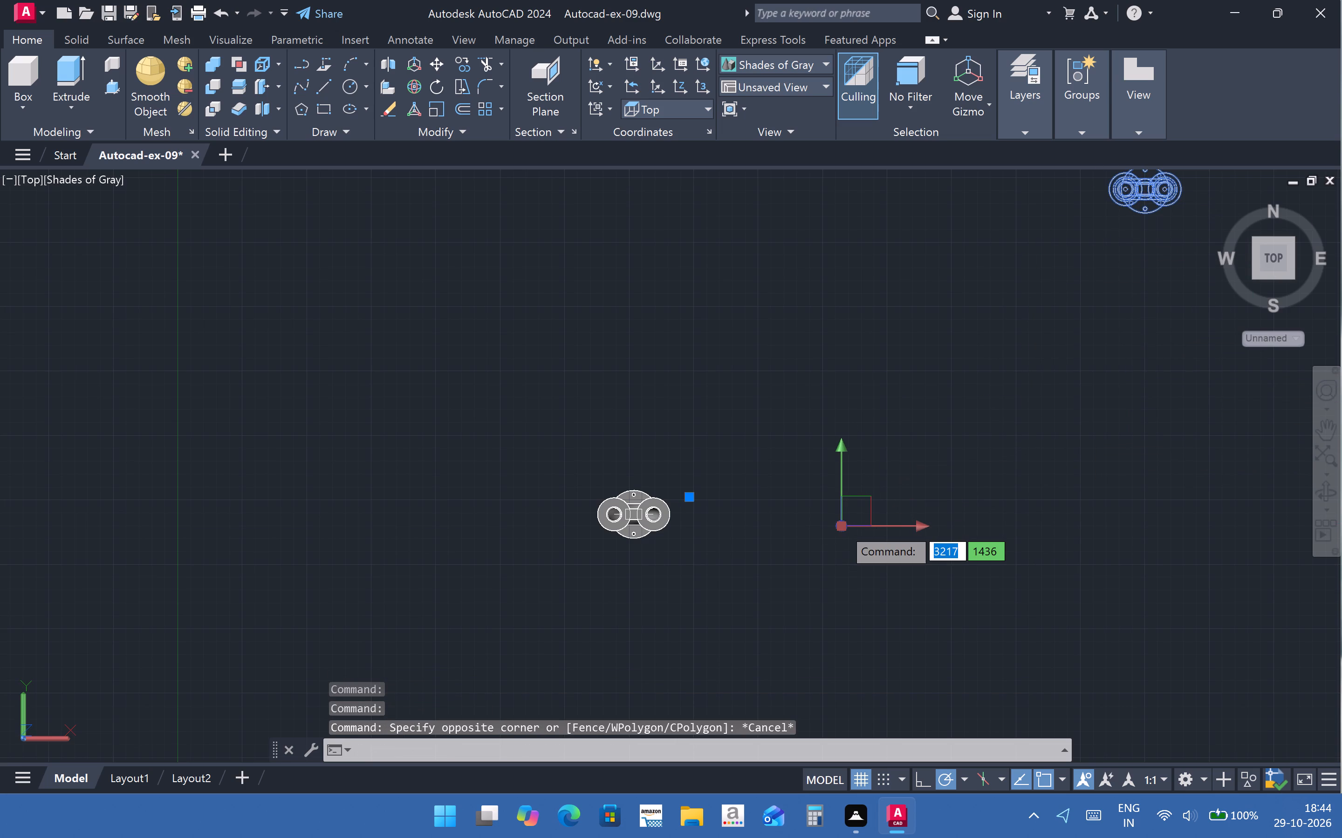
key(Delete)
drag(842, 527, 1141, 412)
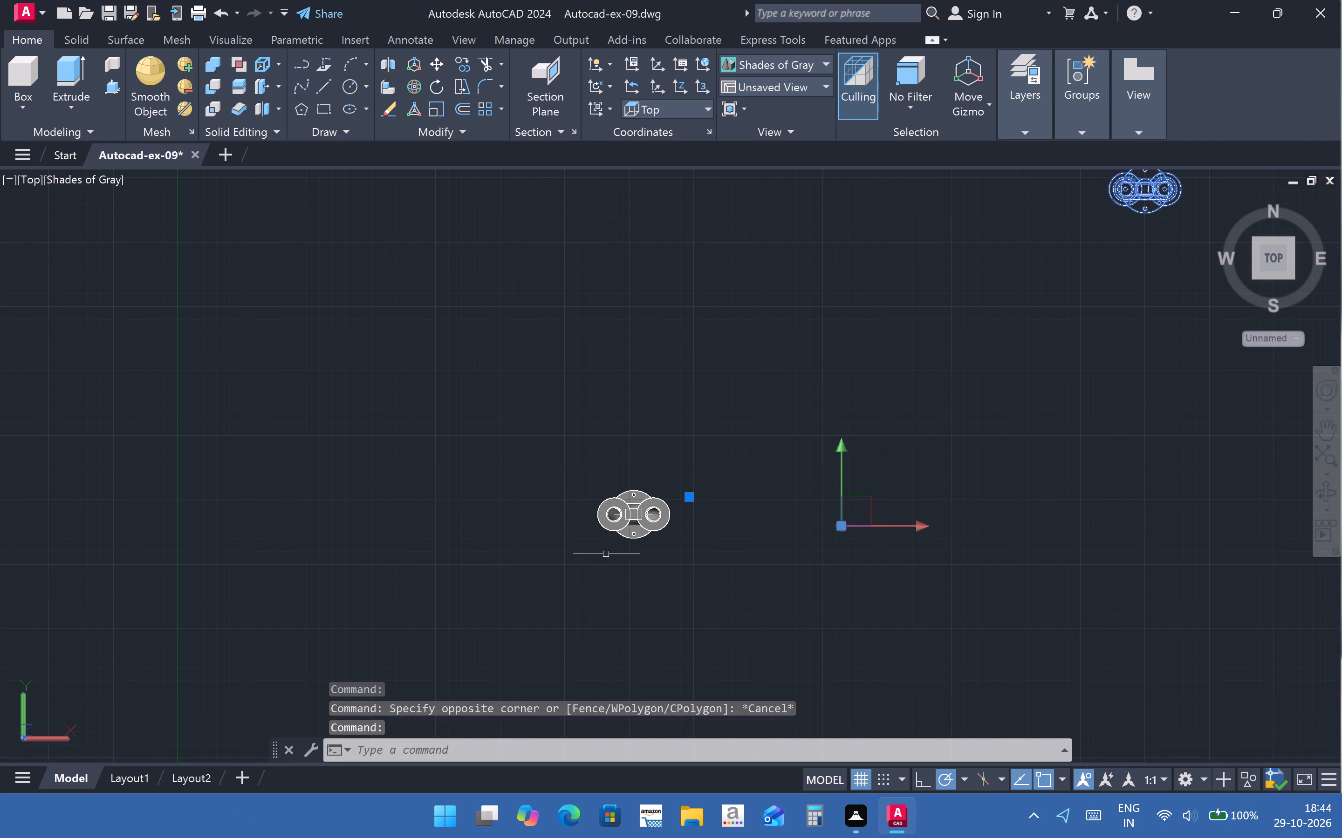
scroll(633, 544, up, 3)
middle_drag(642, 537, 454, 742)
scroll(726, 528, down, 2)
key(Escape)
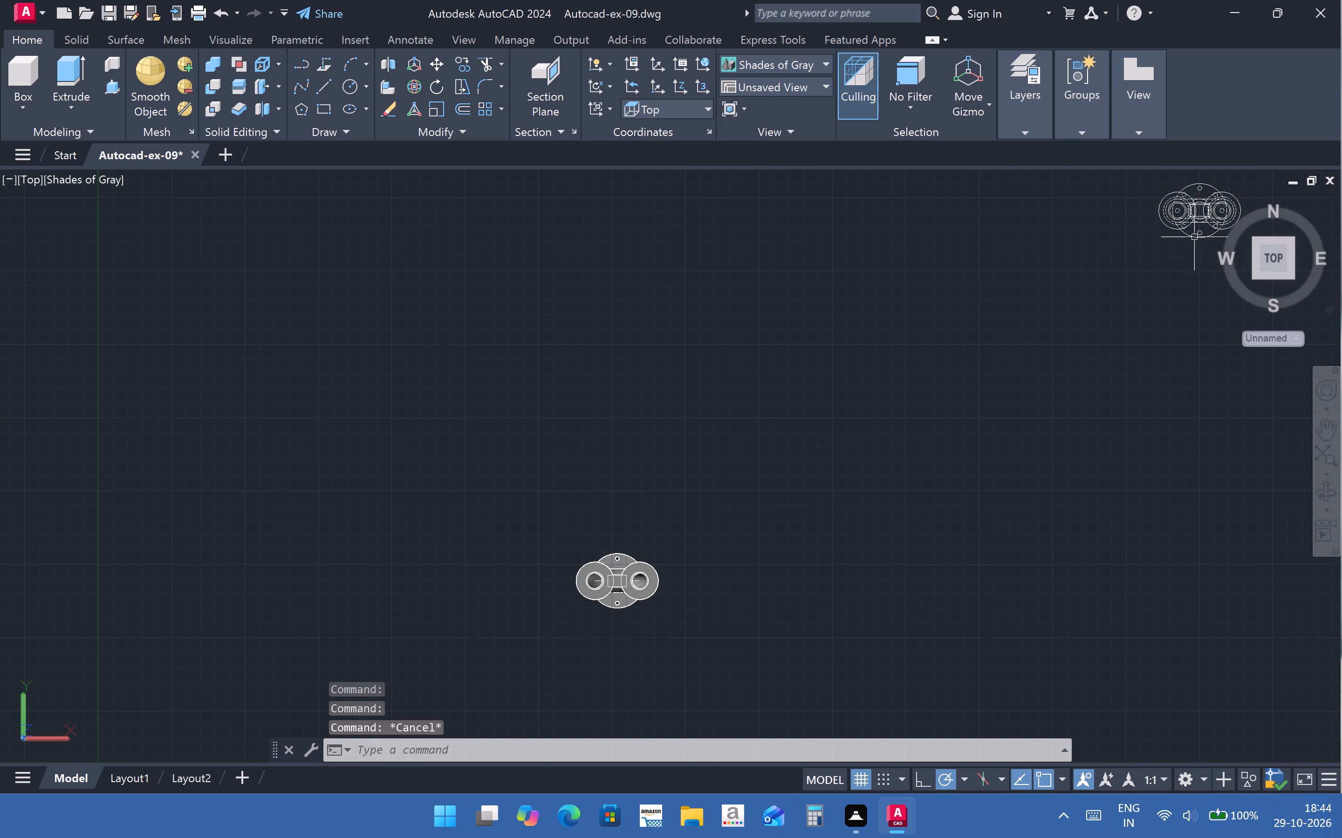
Move the flatshot block about 3455 units in -X and 597 units in -Y, placing it above and left of the pipe model.
click(1193, 237)
click(433, 68)
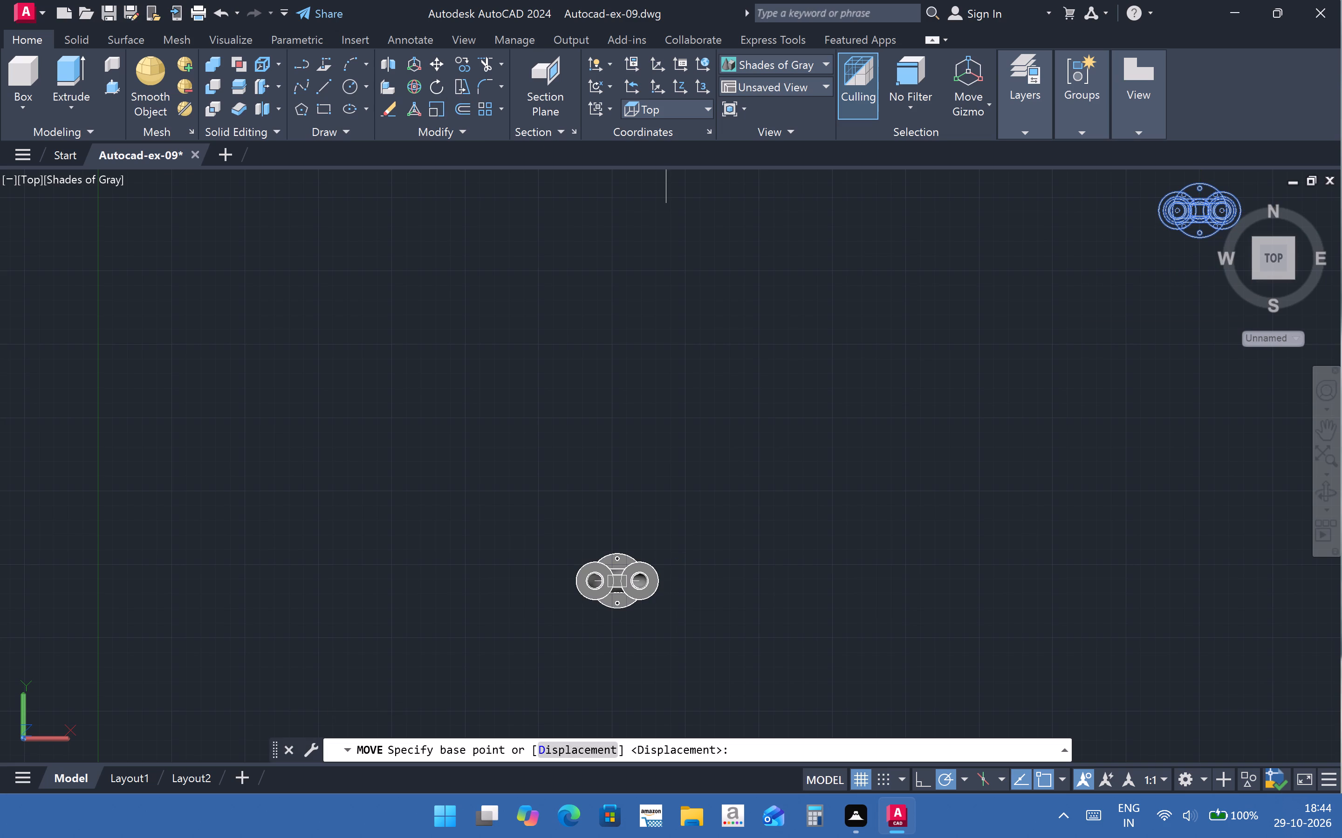
drag(1201, 245, 623, 463)
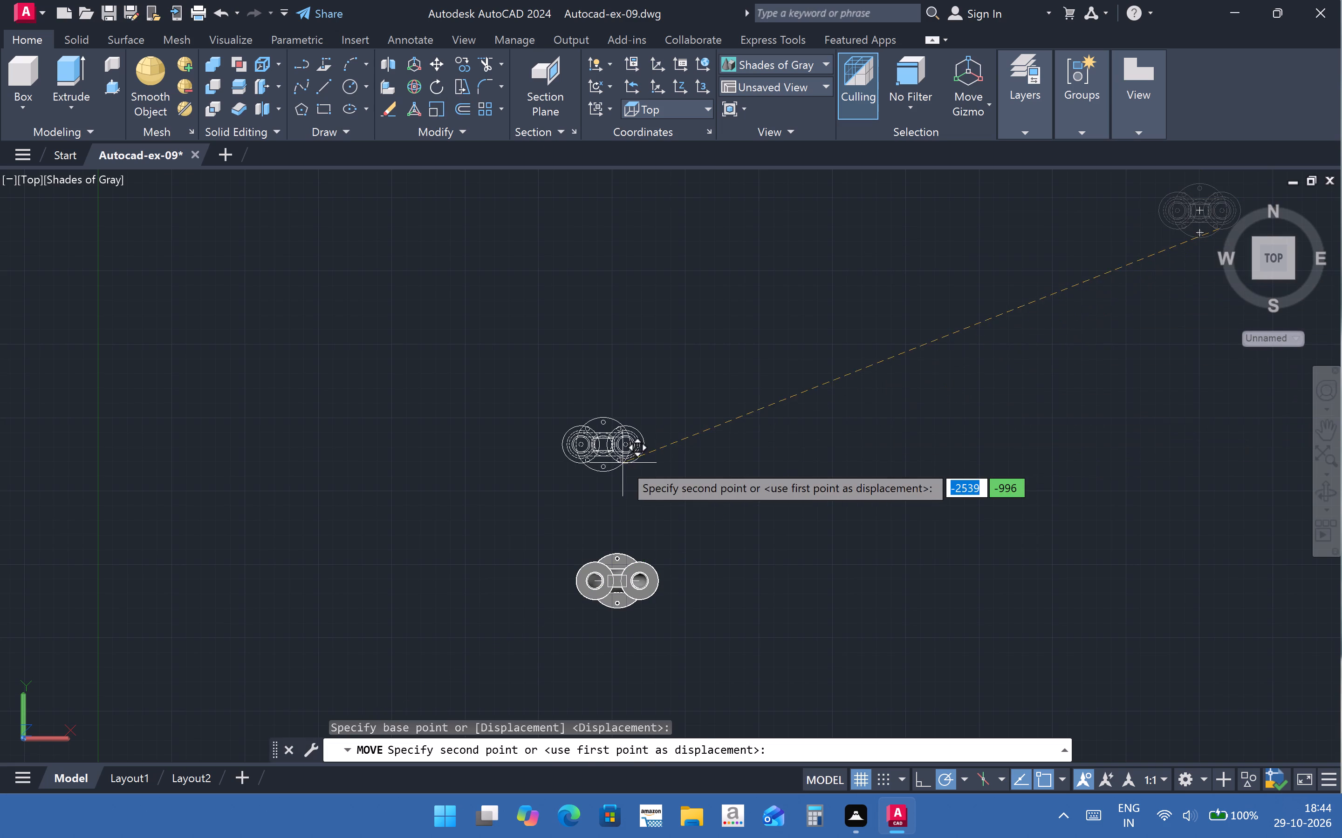
scroll(573, 415, down, 1)
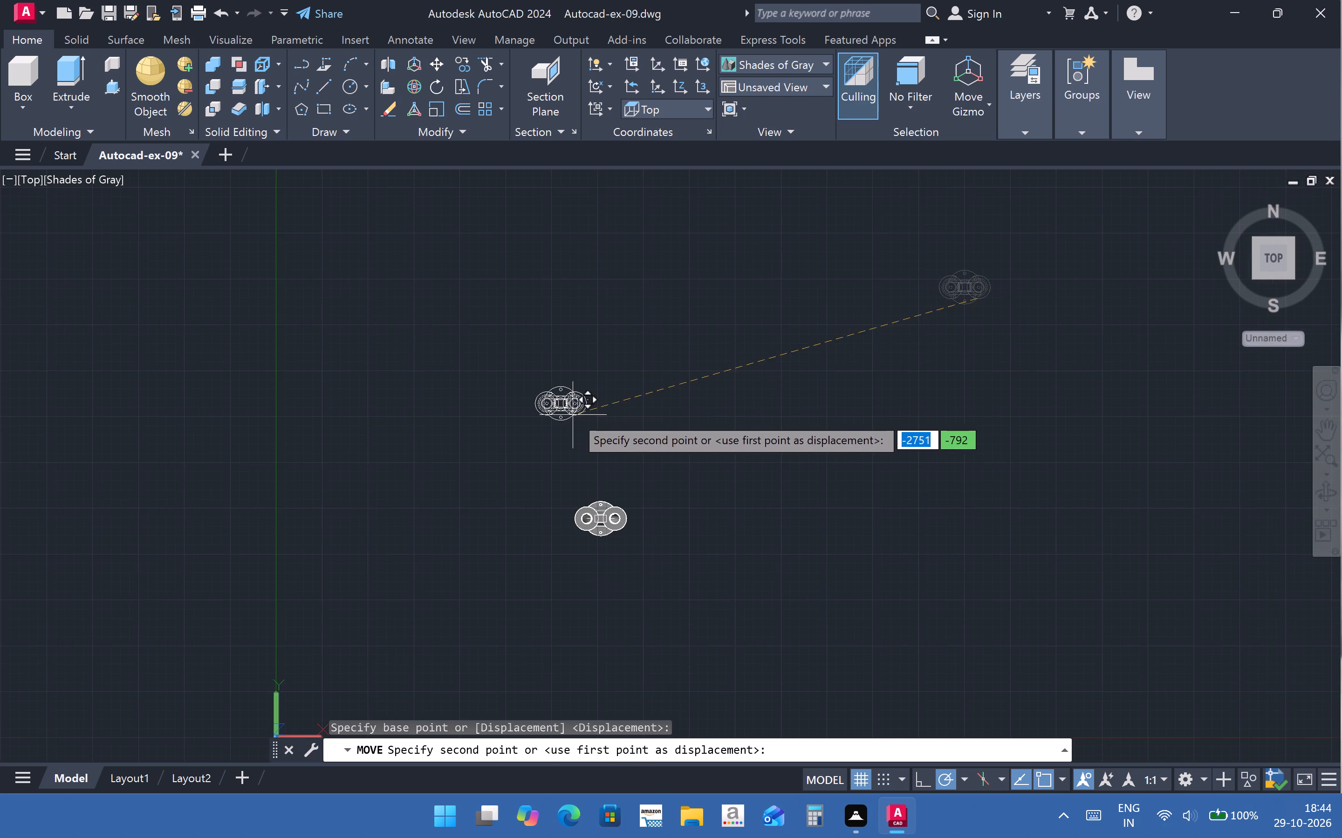
scroll(581, 417, up, 1)
middle_drag(621, 427, 820, 438)
scroll(652, 389, up, 1)
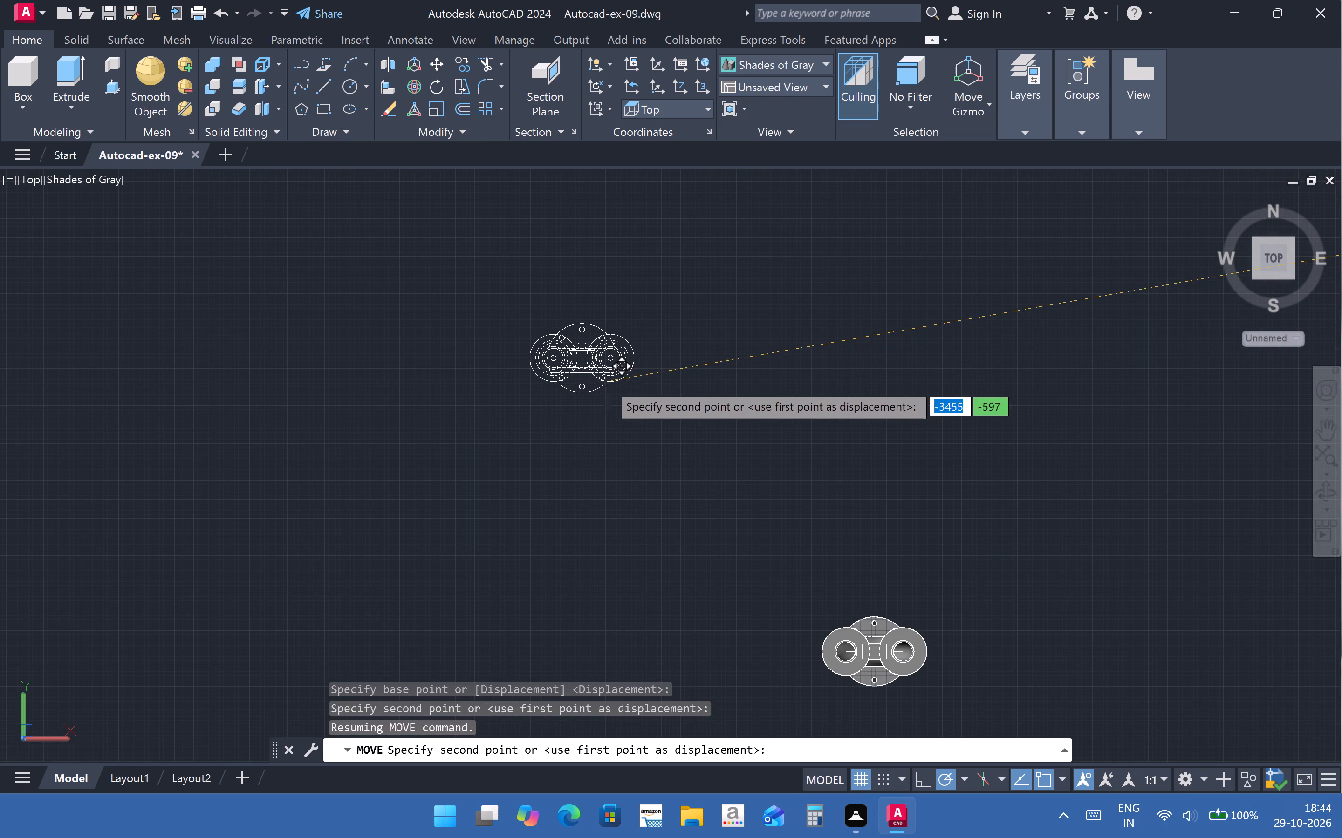
click(605, 382)
Examine the linework of the moved flatshot block and its placement relative to the pipe model.
scroll(584, 408, up, 4)
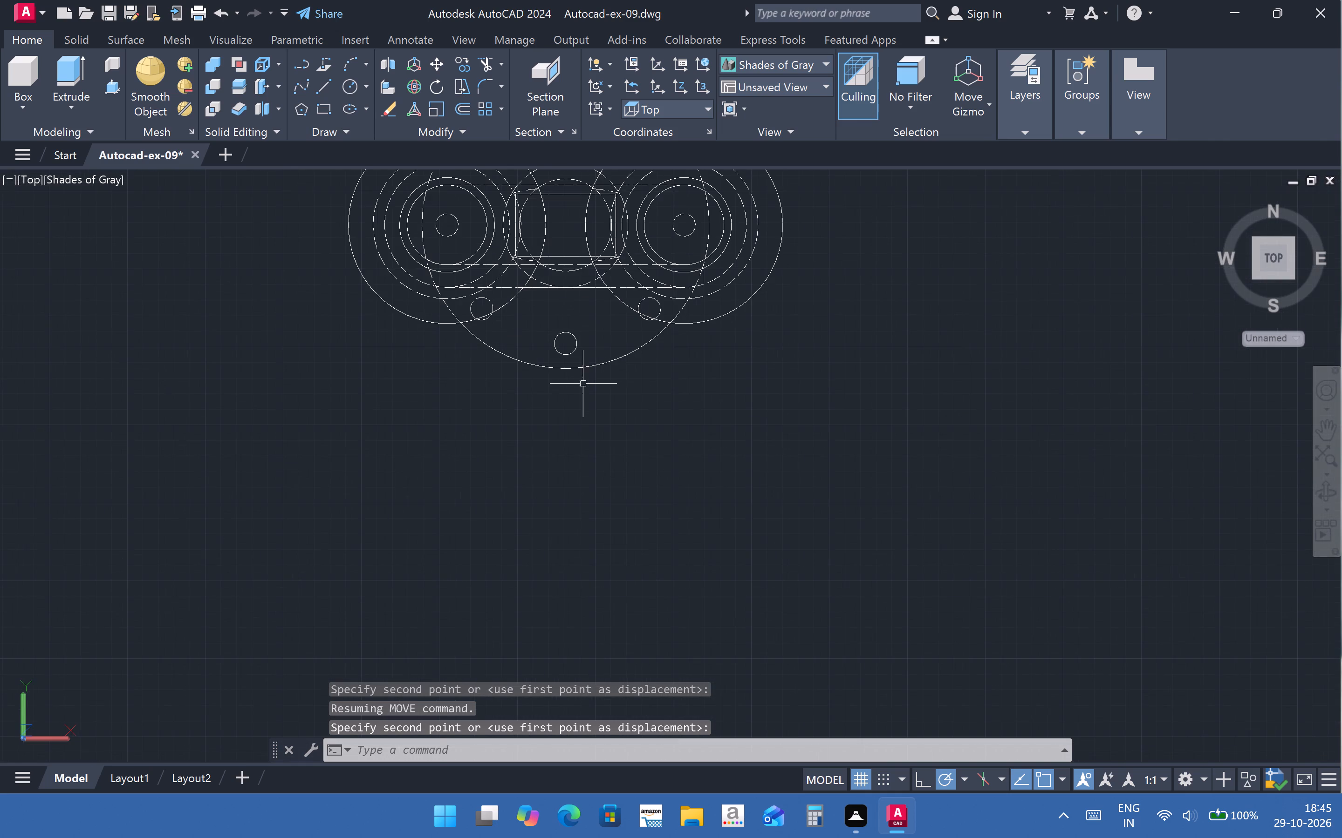
middle_drag(589, 387, 623, 489)
scroll(635, 458, down, 2)
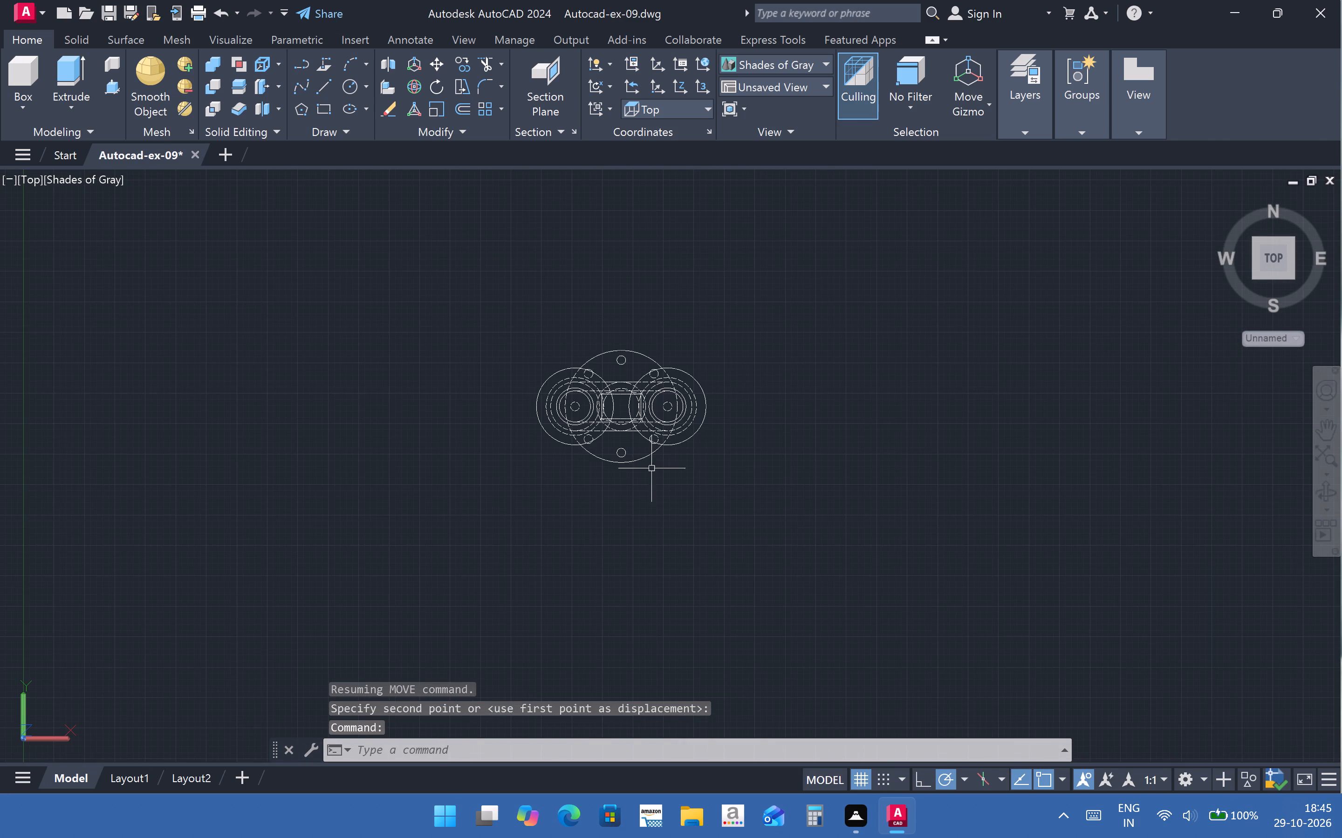
scroll(679, 460, down, 2)
scroll(709, 484, up, 2)
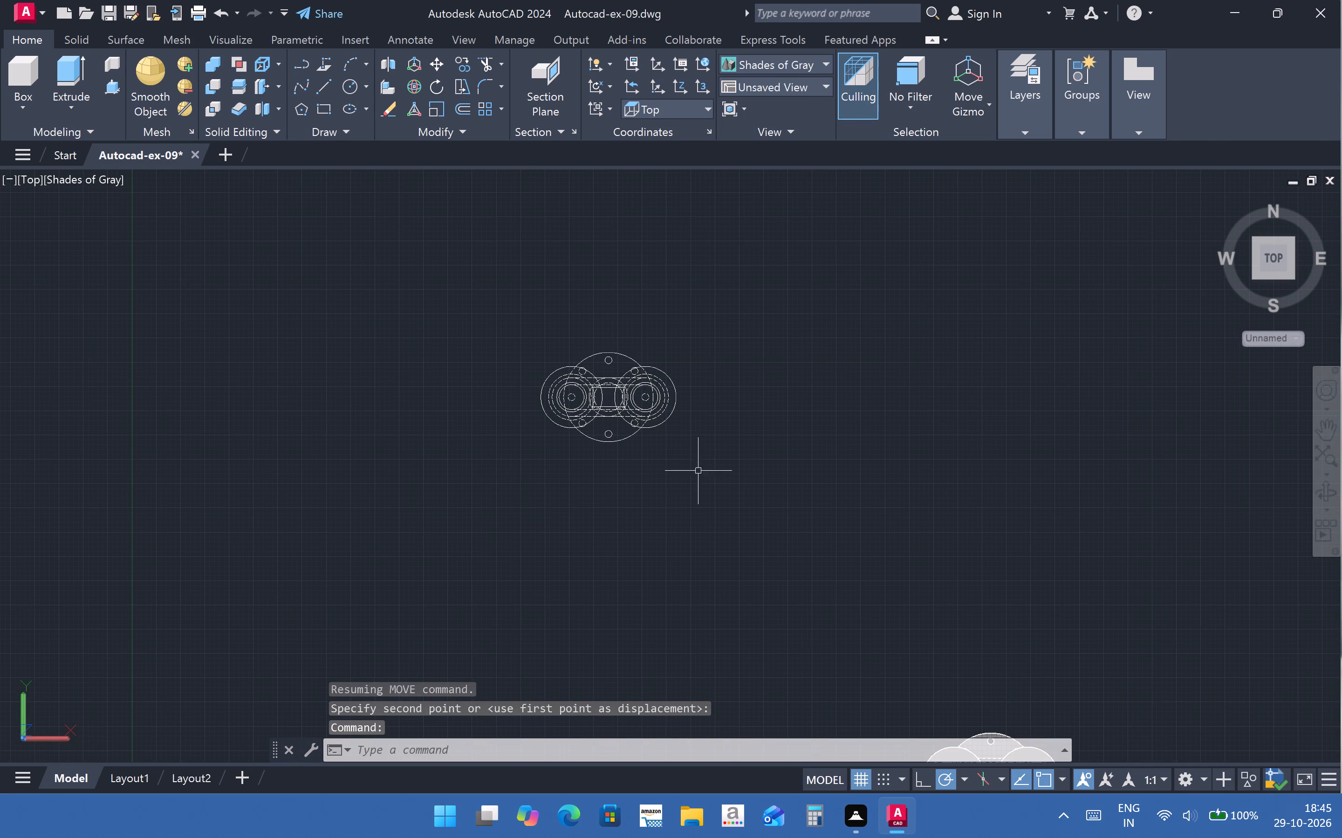
middle_drag(700, 439, 727, 440)
scroll(627, 416, up, 3)
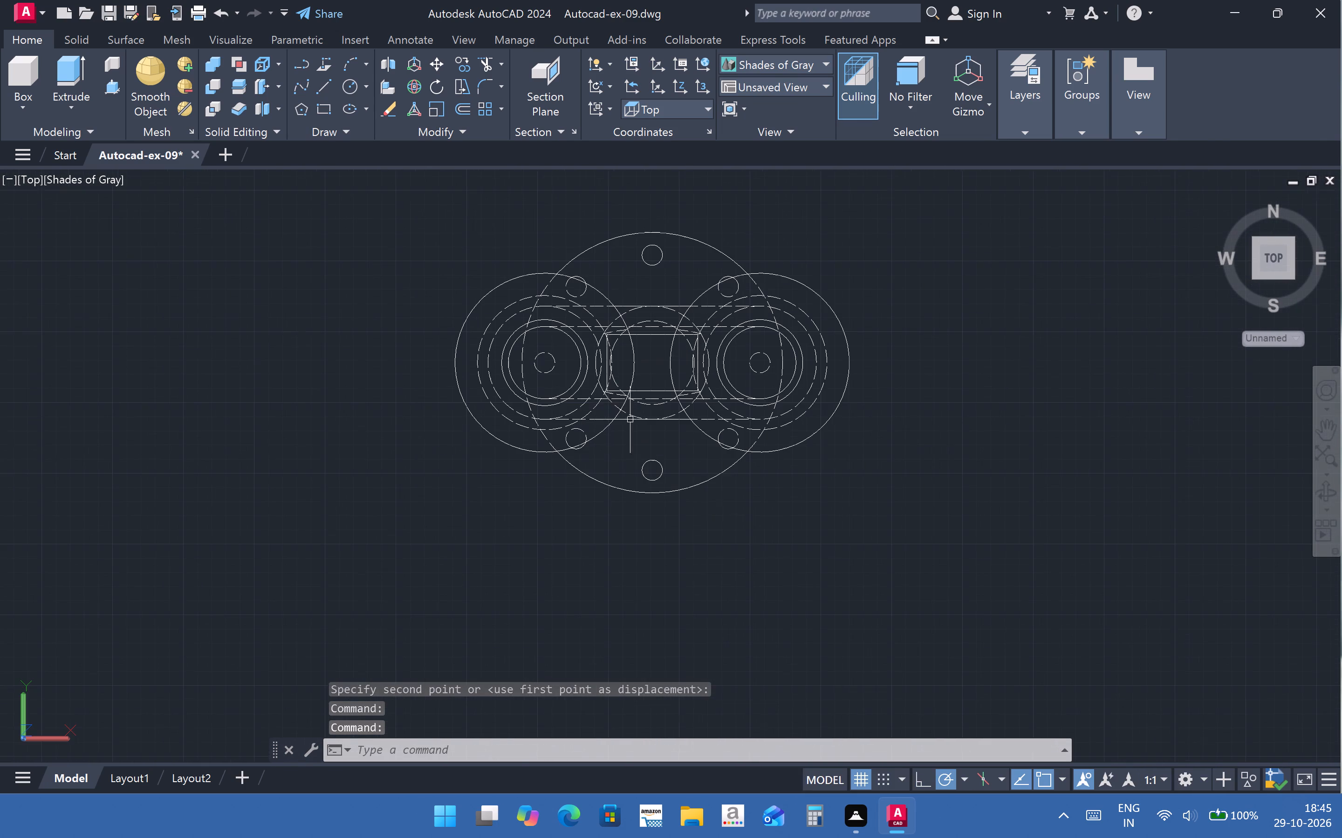
click(695, 477)
key(Escape)
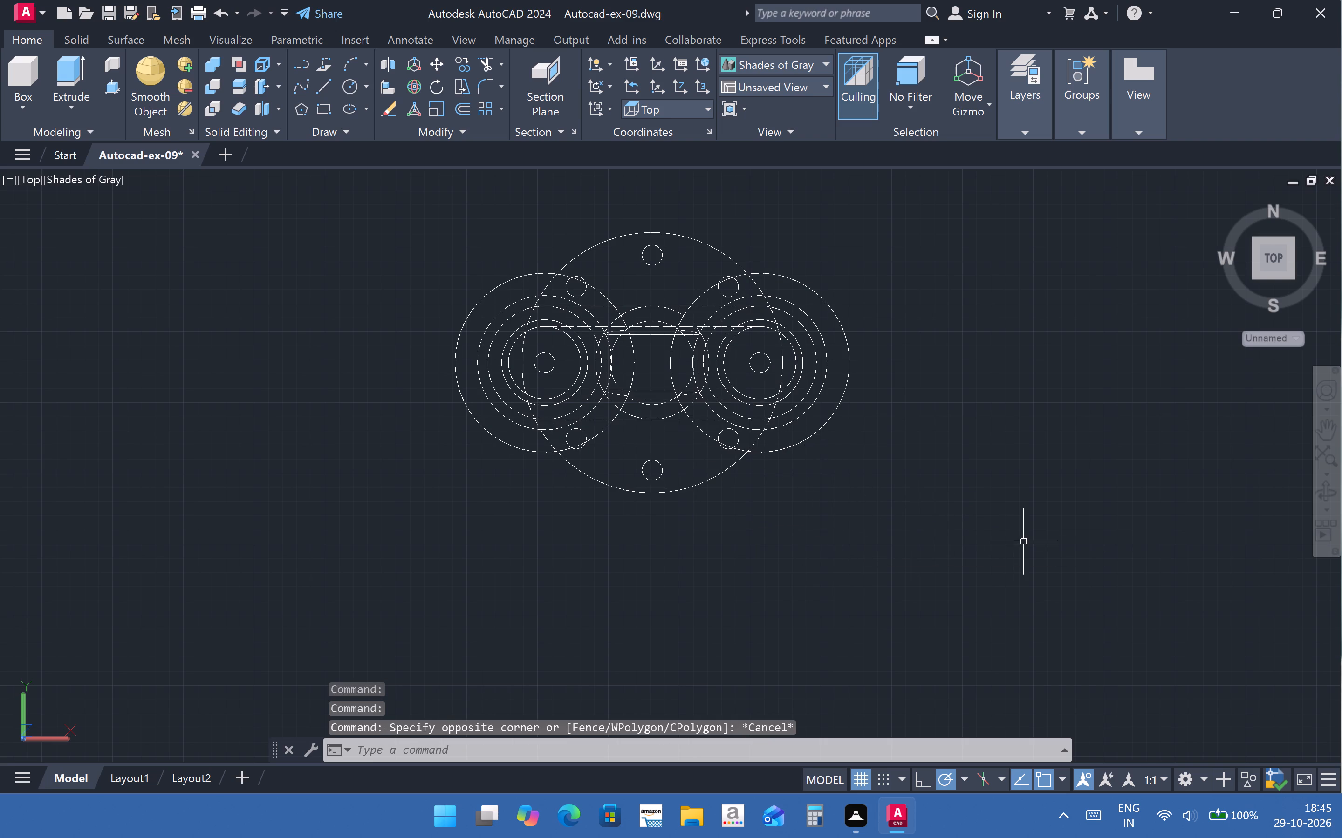
scroll(706, 426, down, 2)
scroll(757, 479, up, 2)
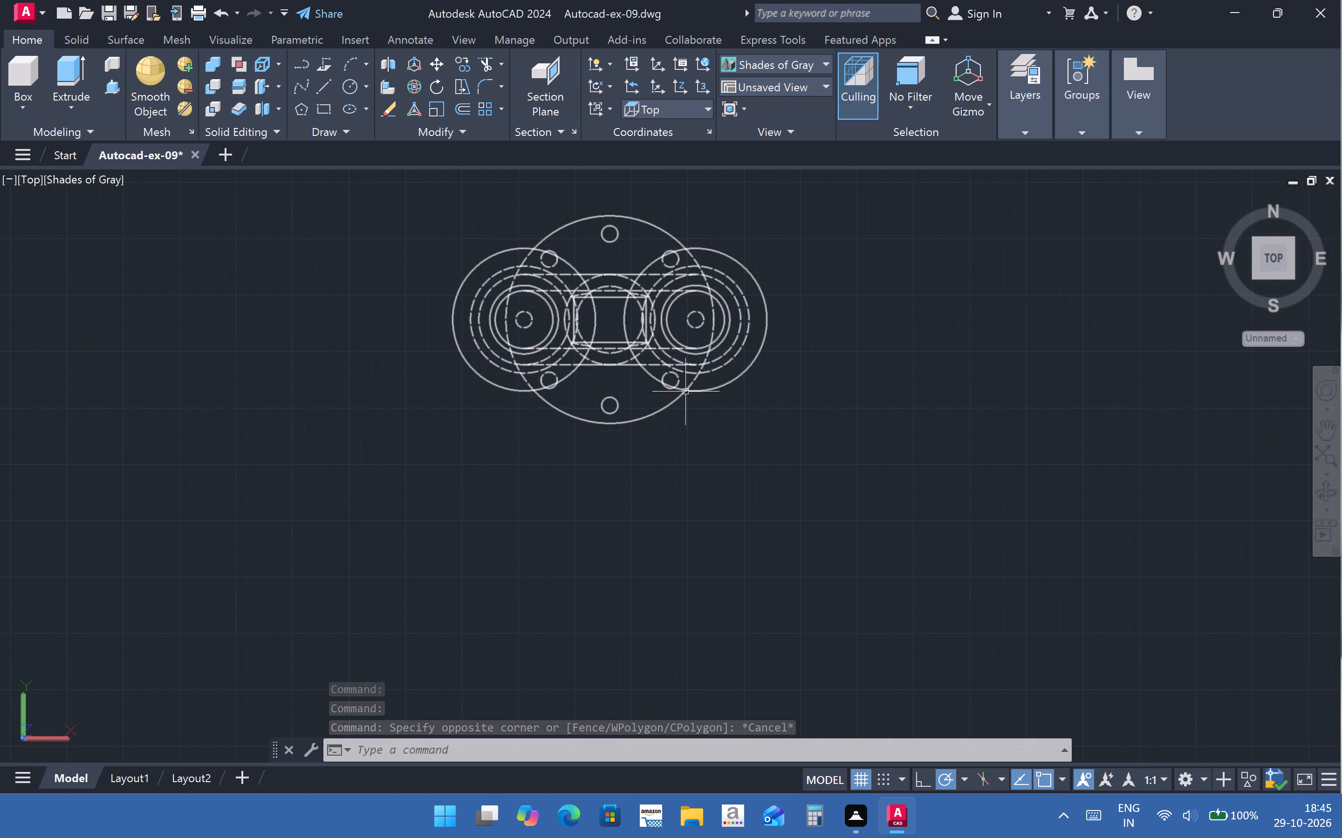
scroll(705, 433, down, 4)
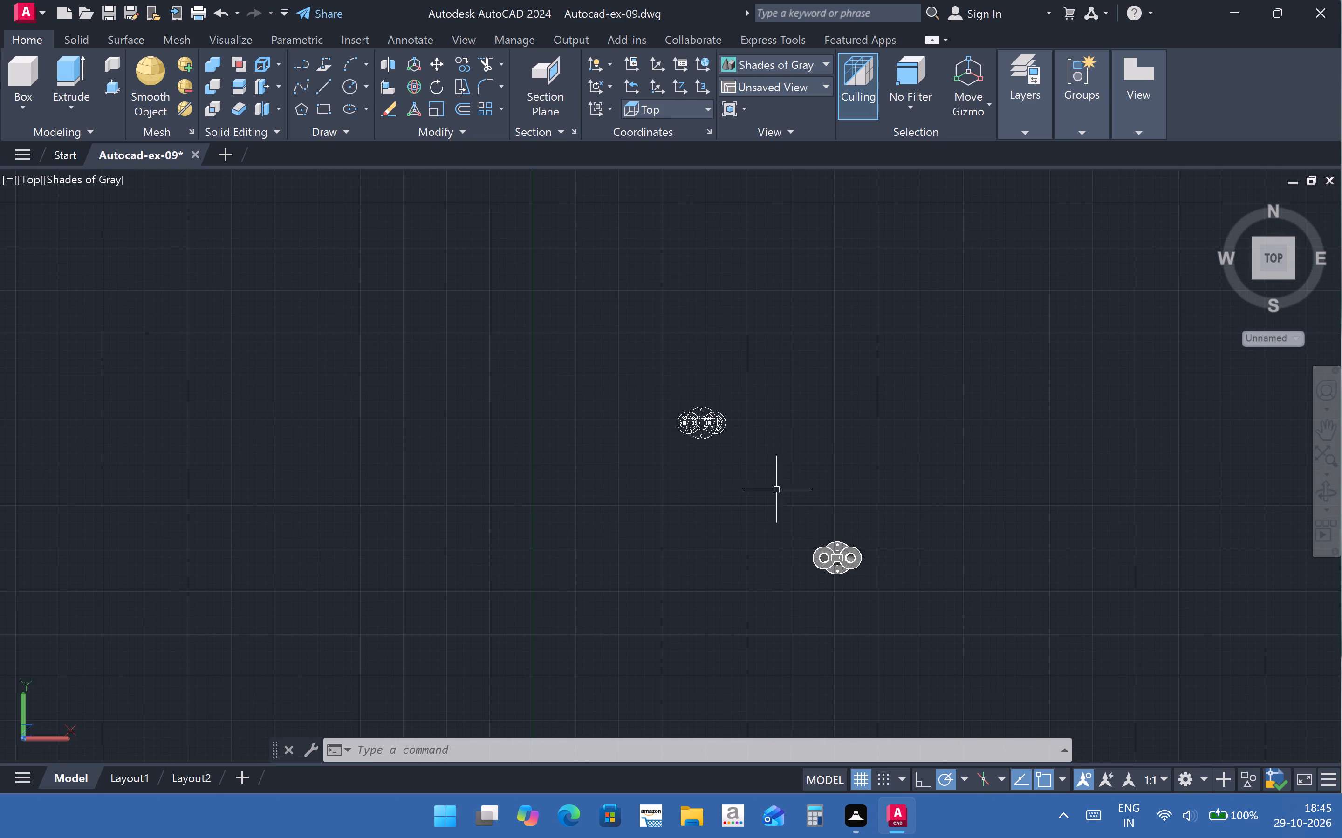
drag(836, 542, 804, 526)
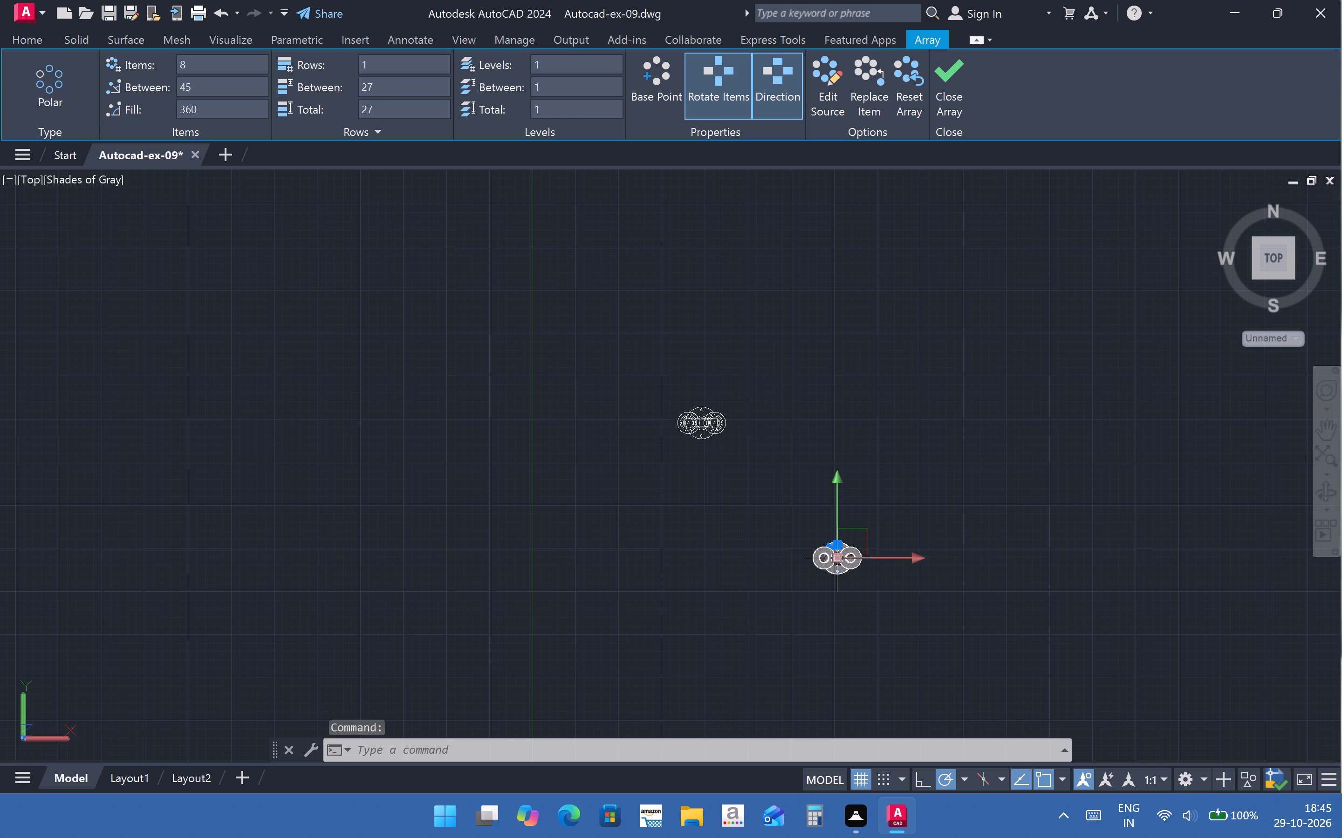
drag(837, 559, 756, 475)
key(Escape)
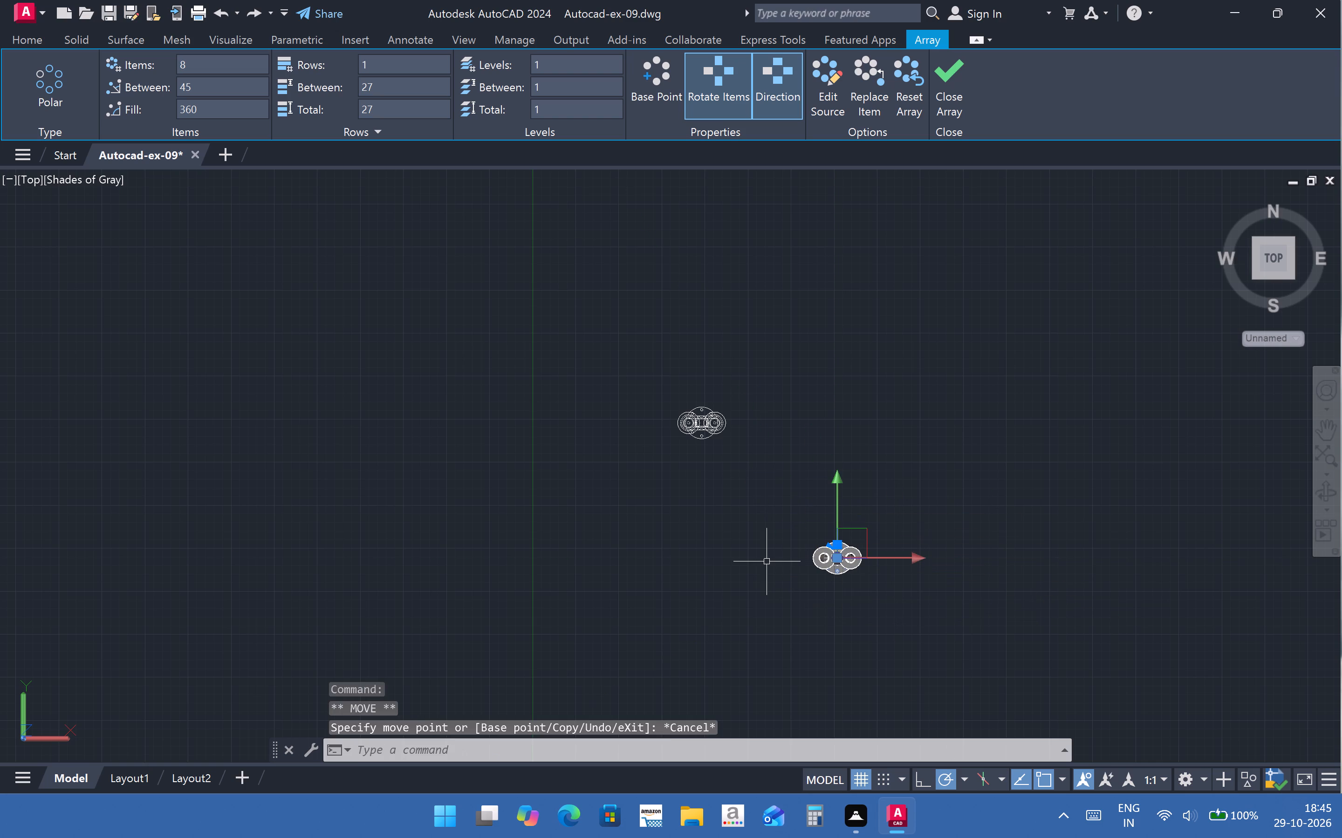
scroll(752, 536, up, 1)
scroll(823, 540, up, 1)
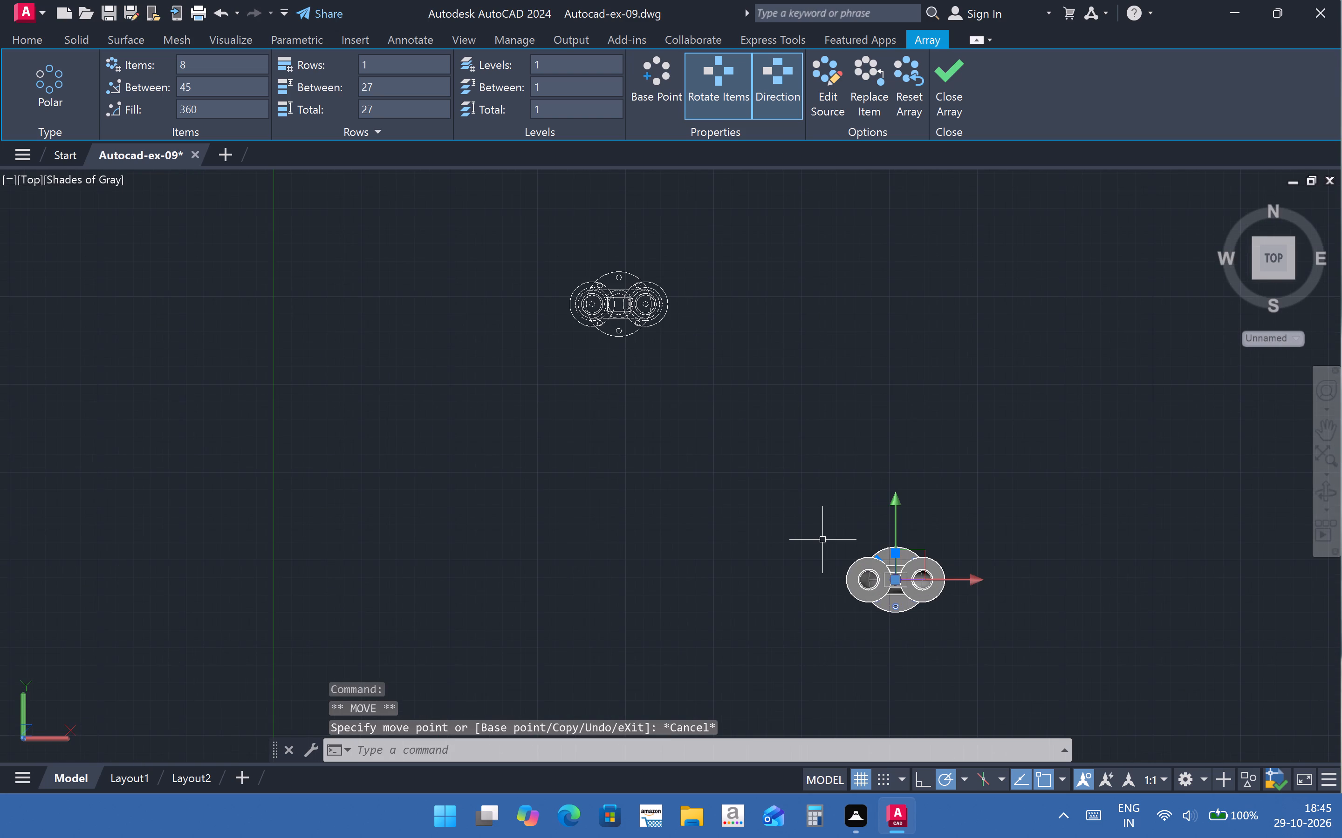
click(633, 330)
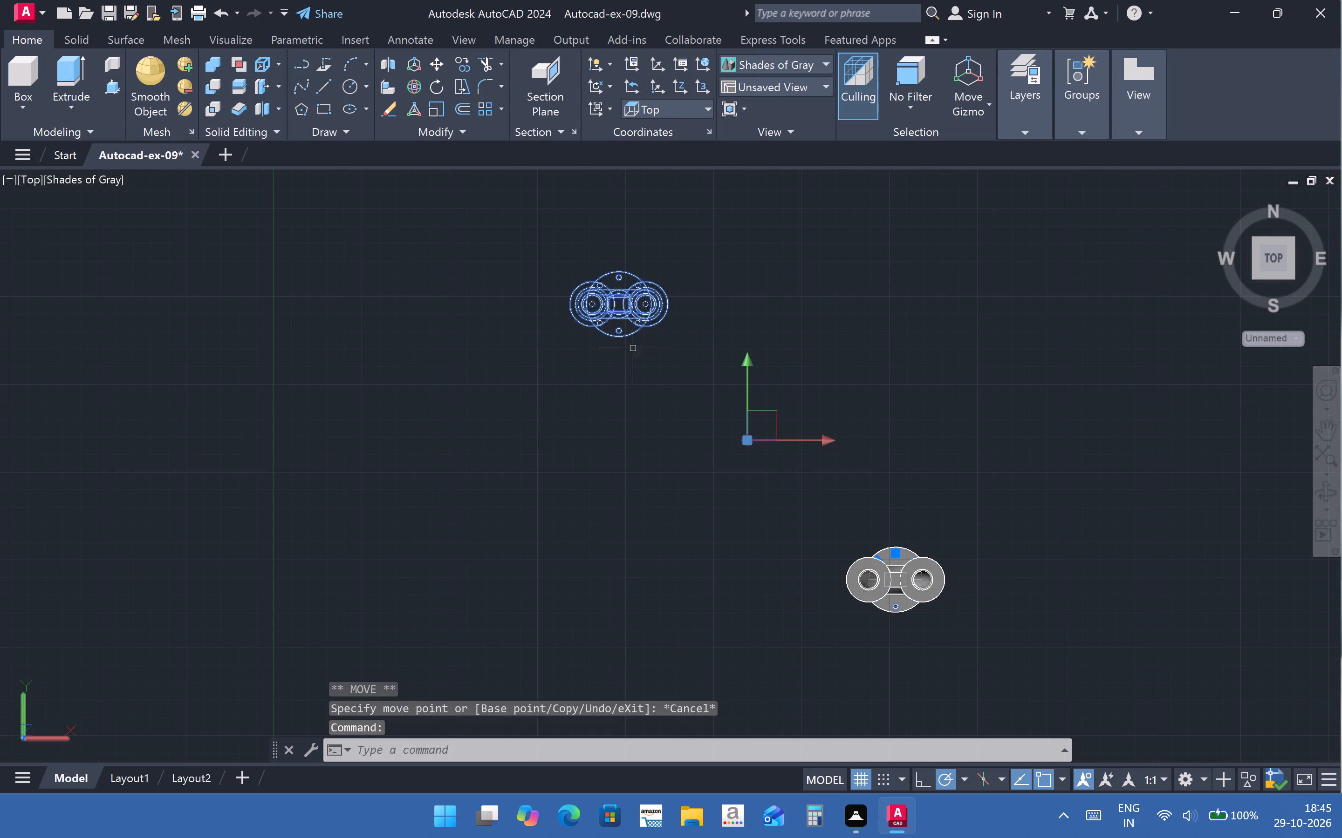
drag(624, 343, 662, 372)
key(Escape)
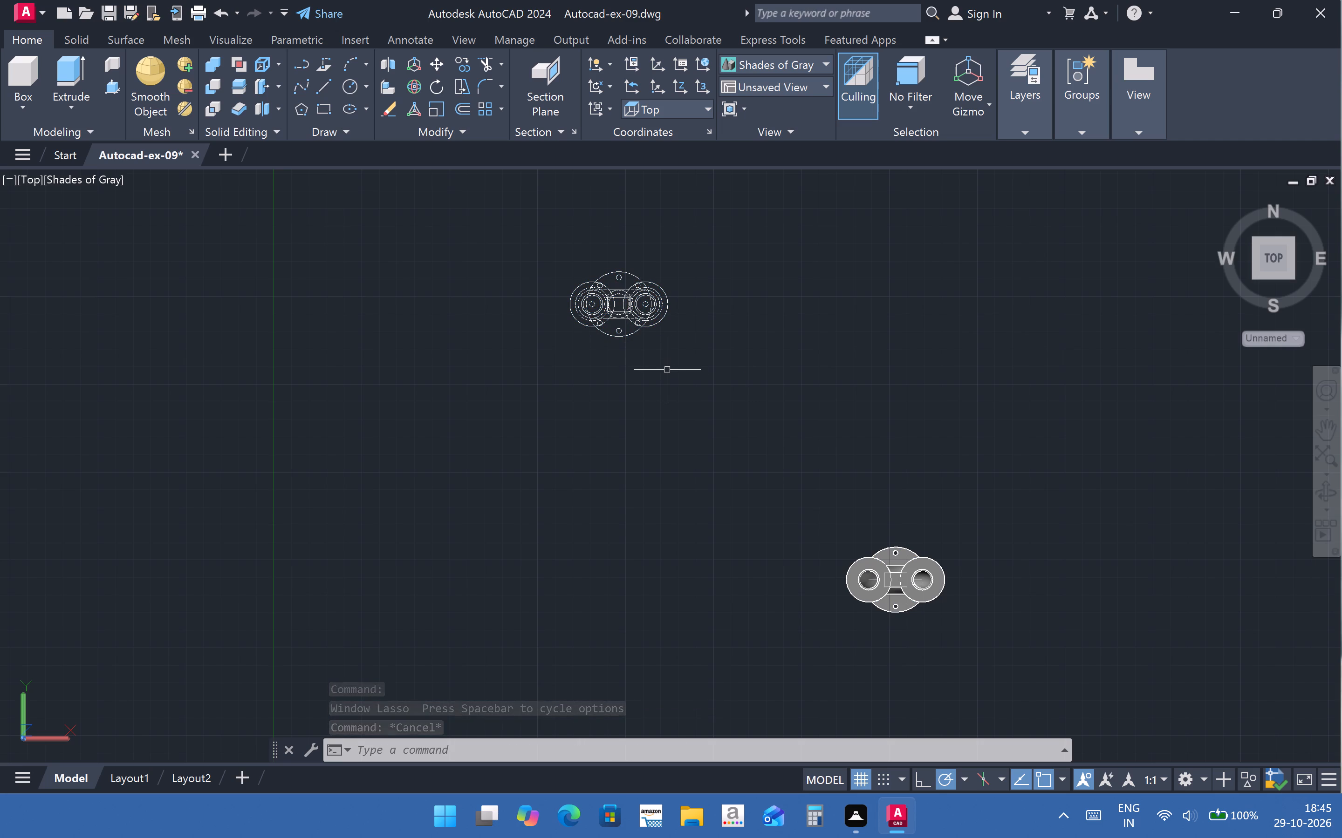
Check how the pipe model appears on the Layout1 sheet, returning to model space.
click(142, 778)
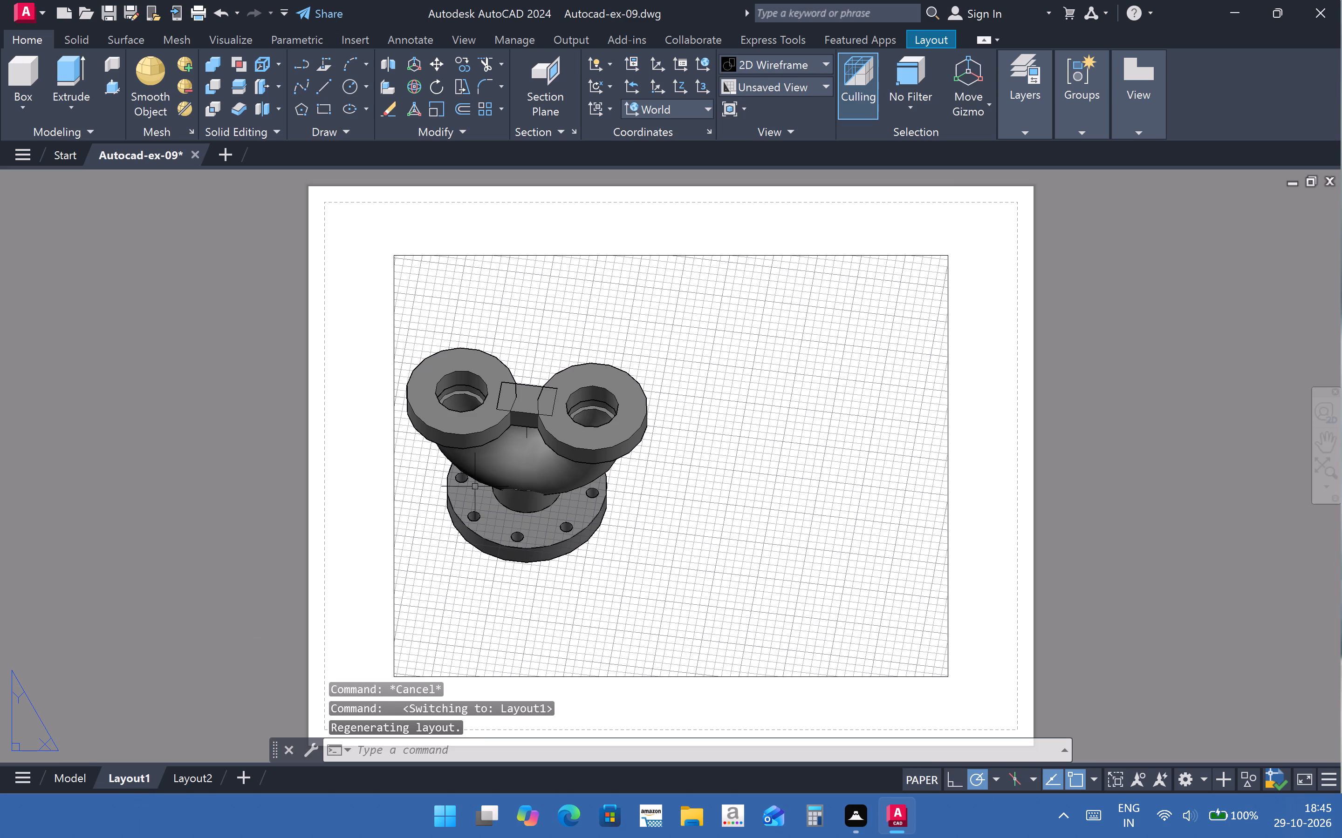
click(80, 775)
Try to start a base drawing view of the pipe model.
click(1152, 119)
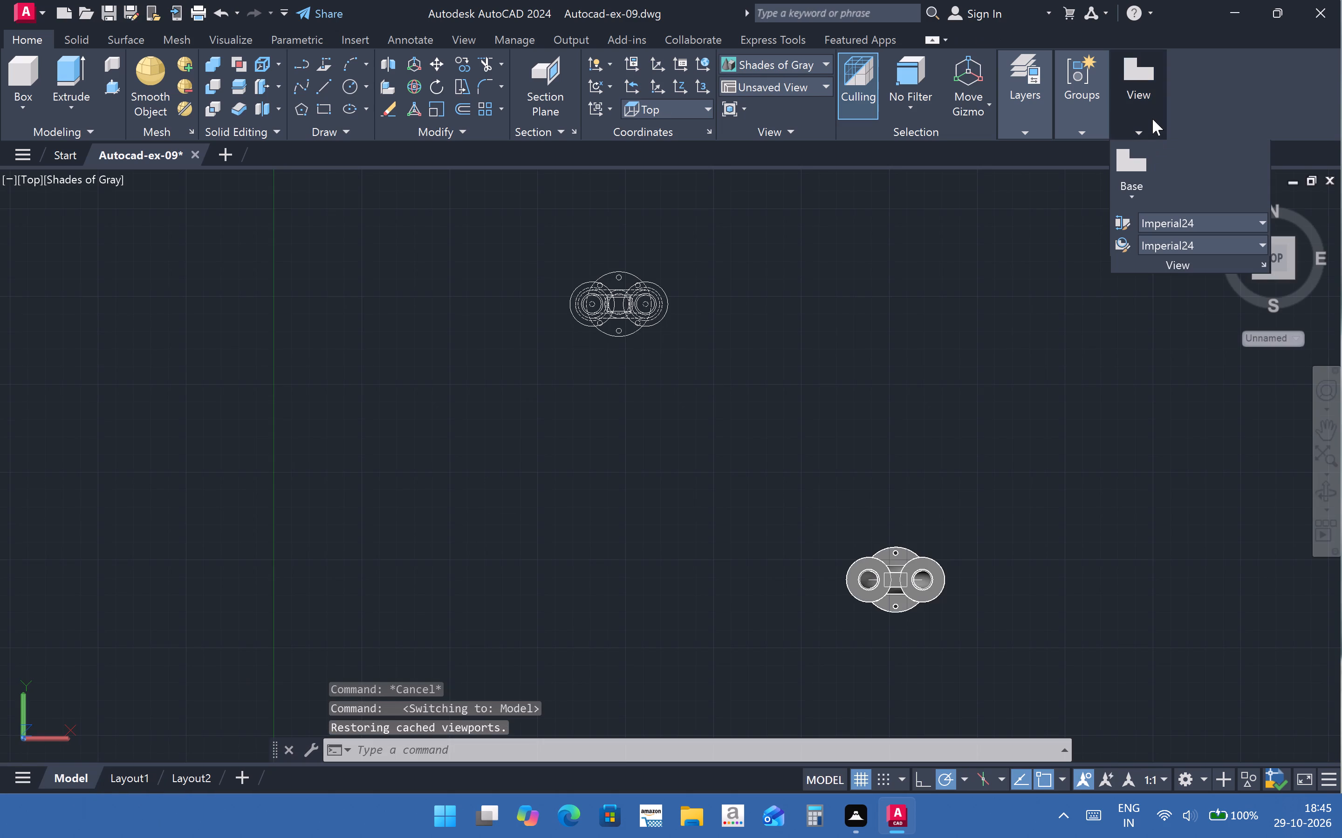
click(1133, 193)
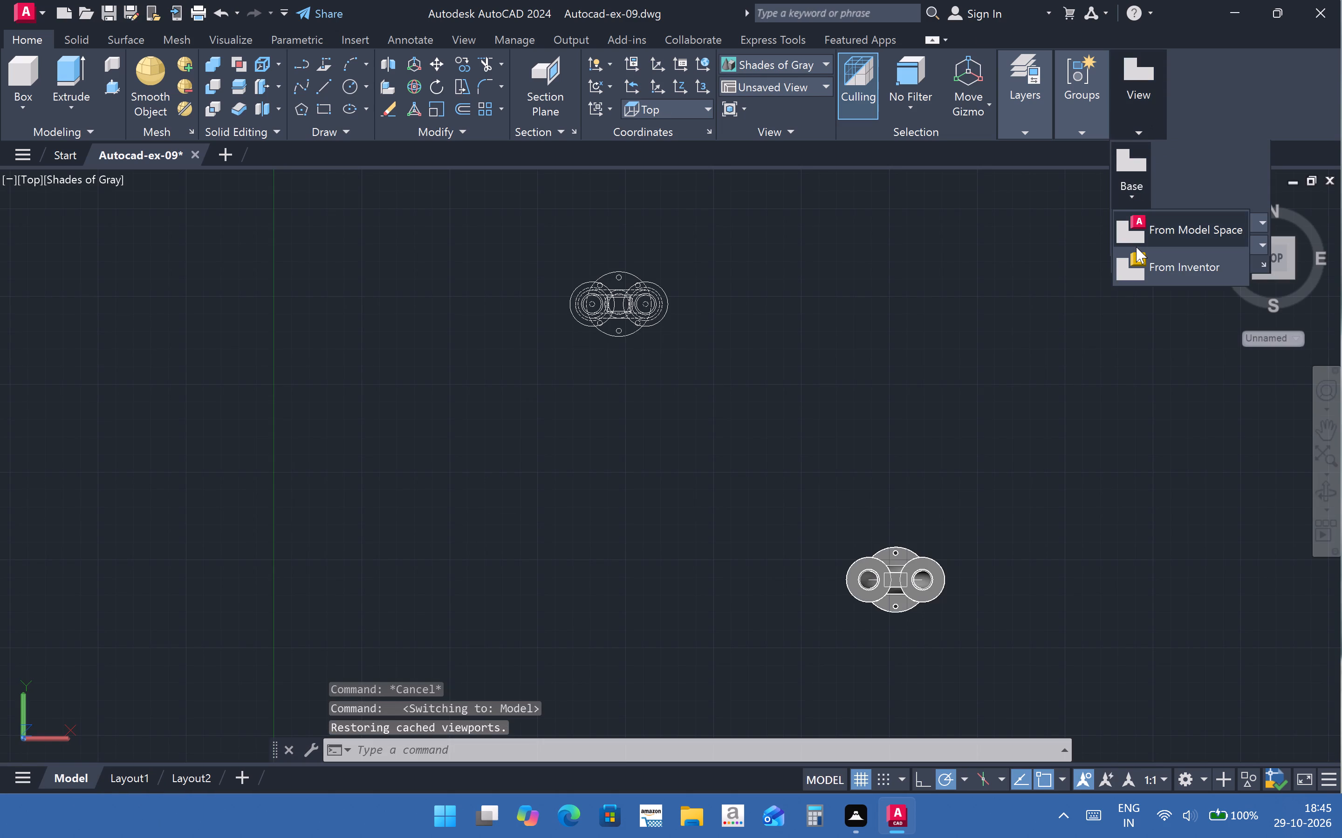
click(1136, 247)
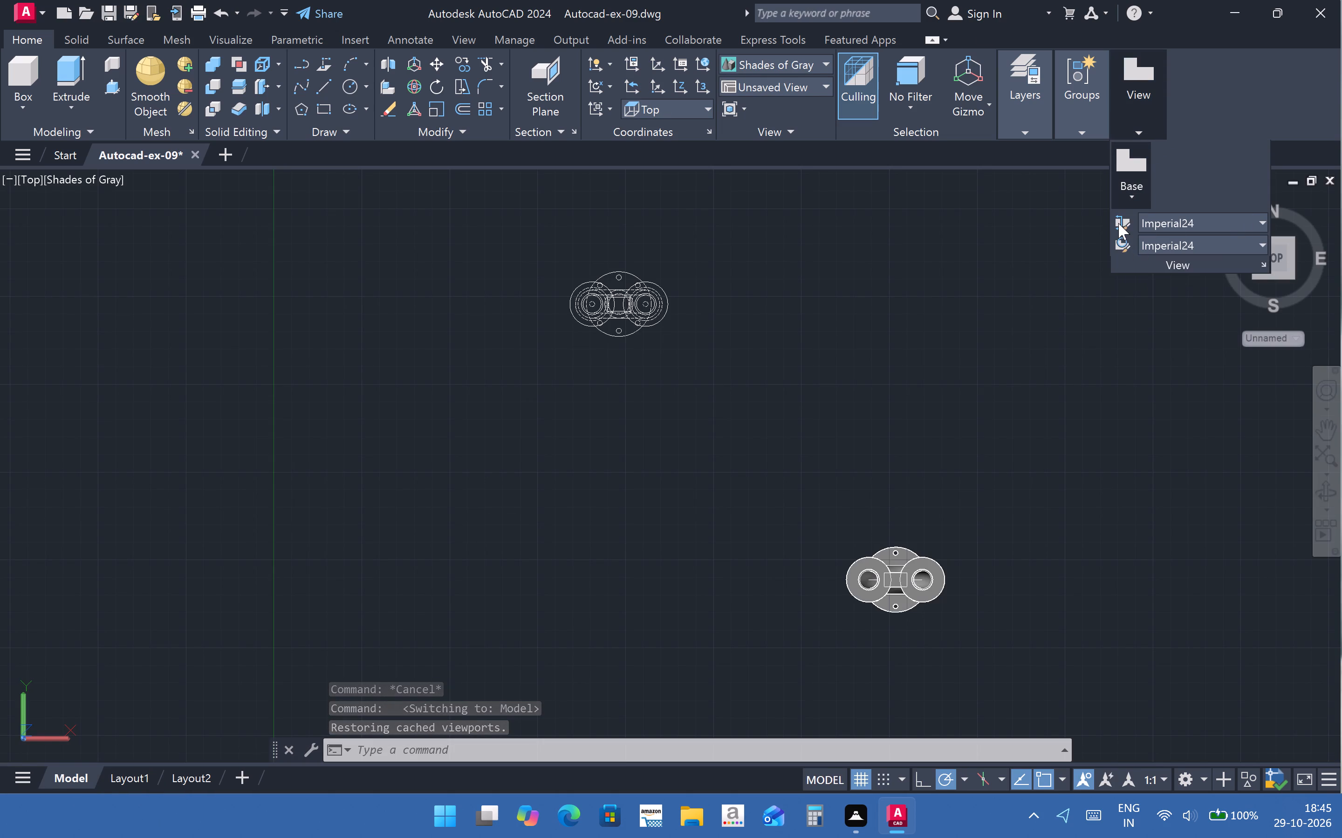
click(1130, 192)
Dismiss the Autodesk installer message.
click(896, 809)
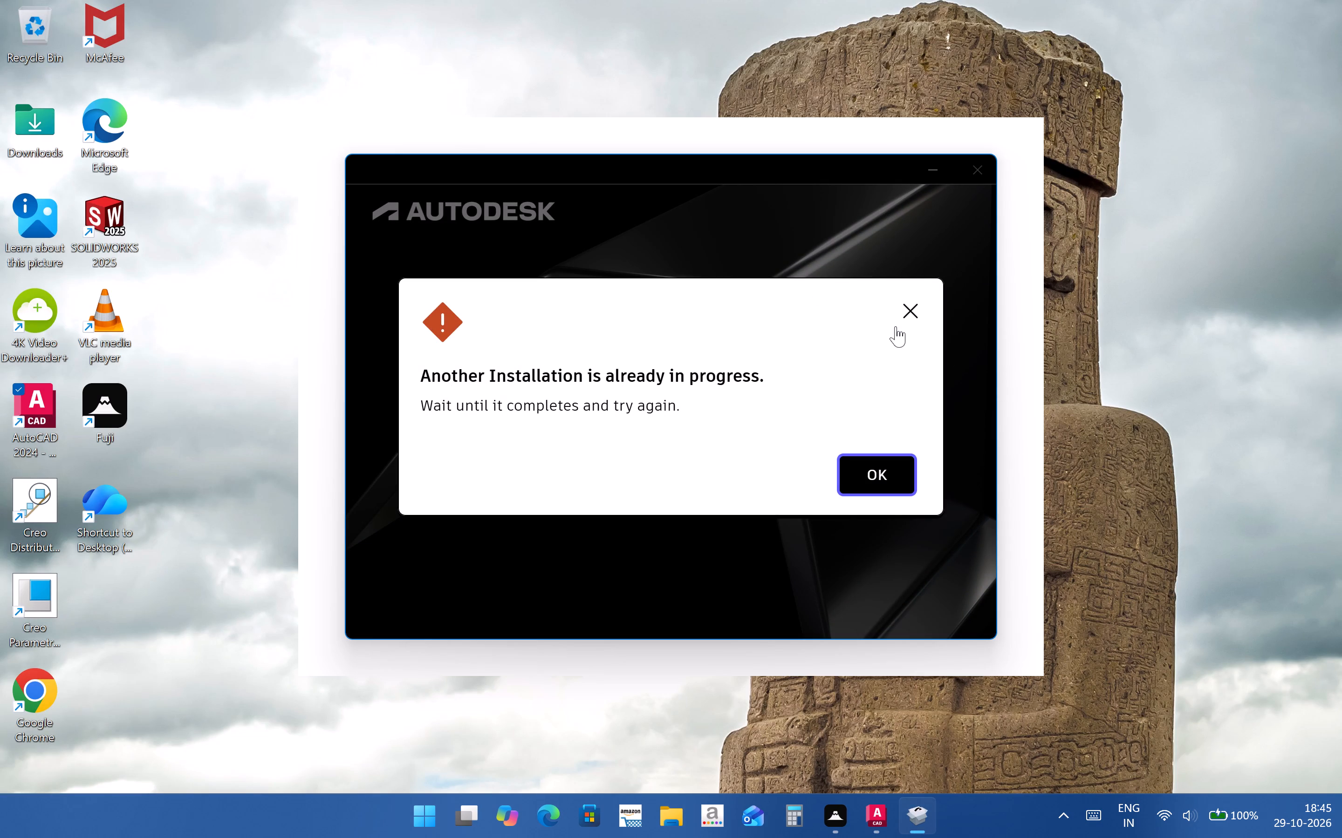
click(916, 311)
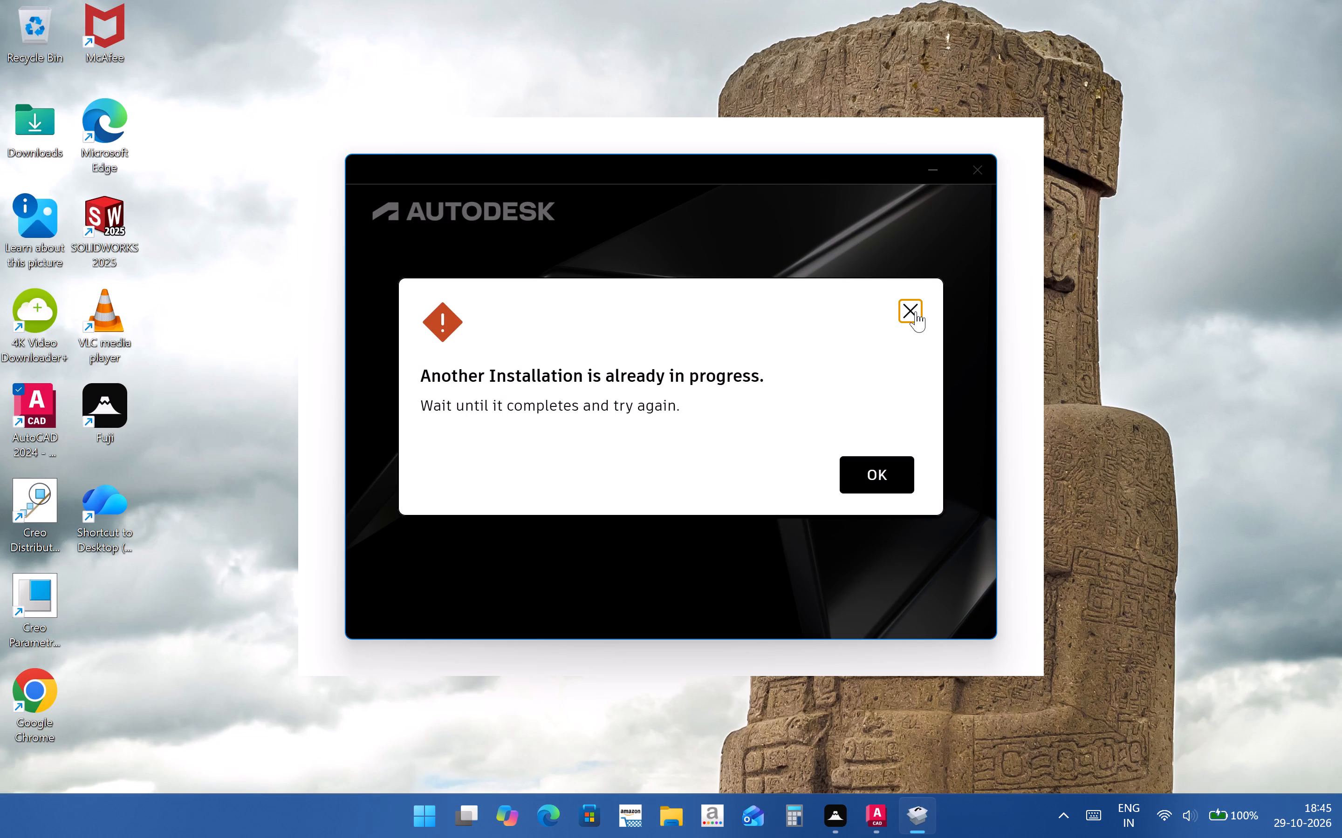
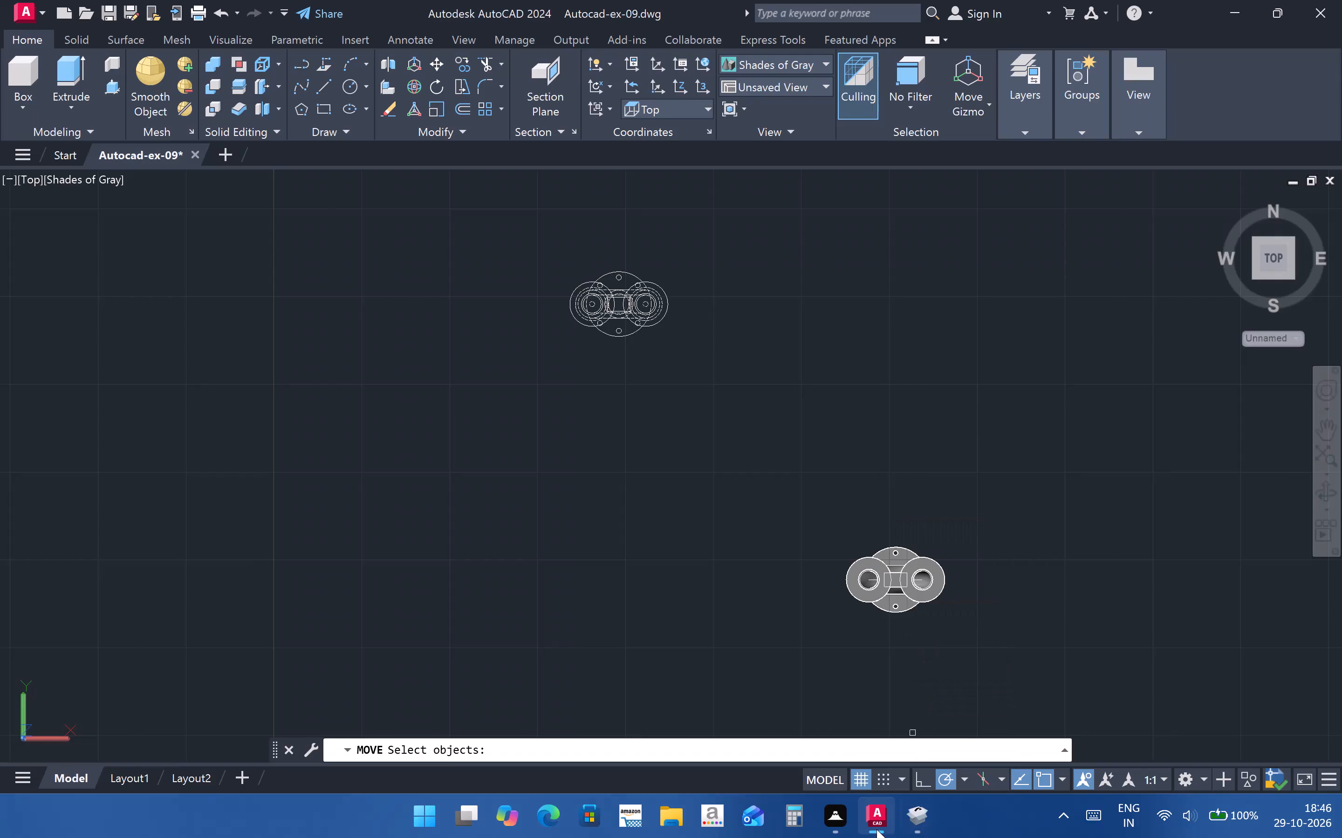
Close the leftover Autodesk Inventor installer window.
click(920, 689)
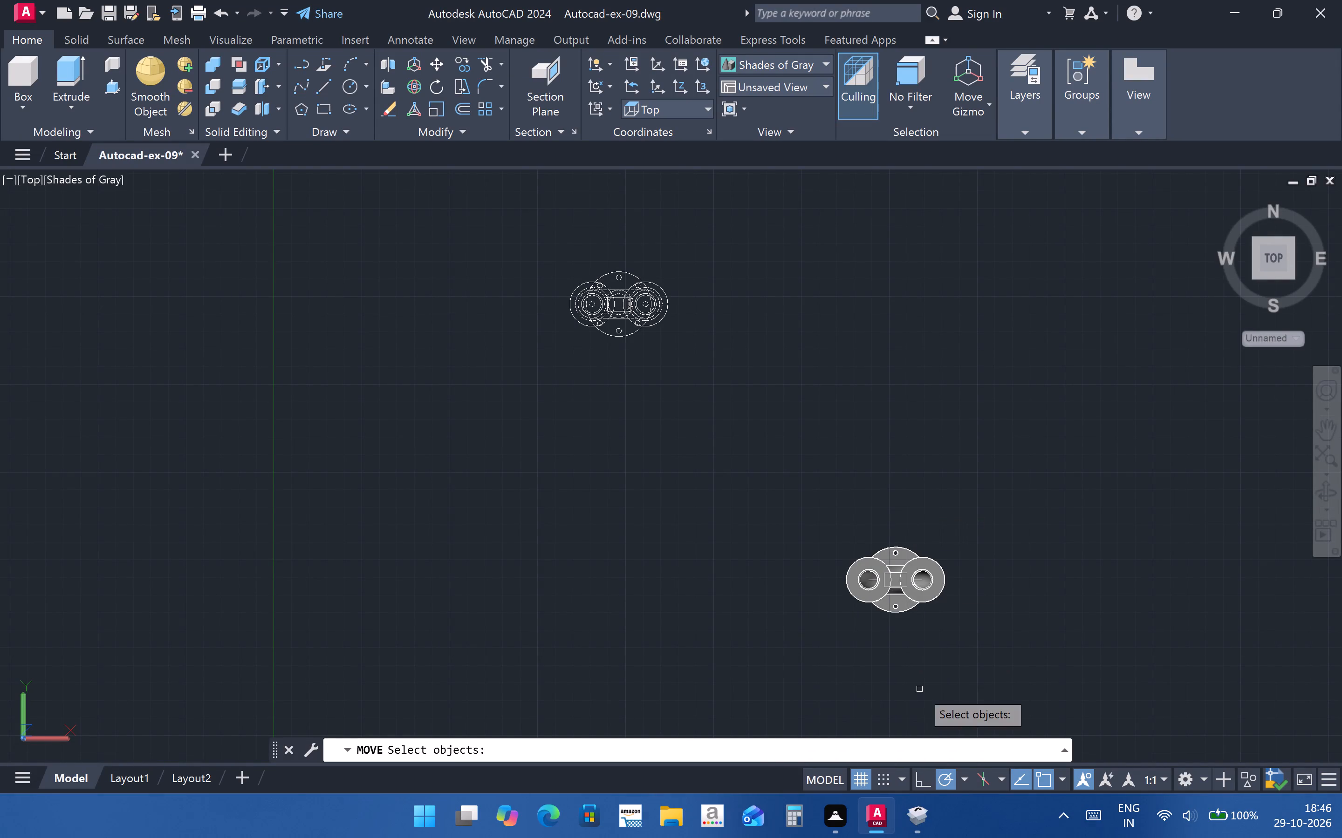
click(973, 662)
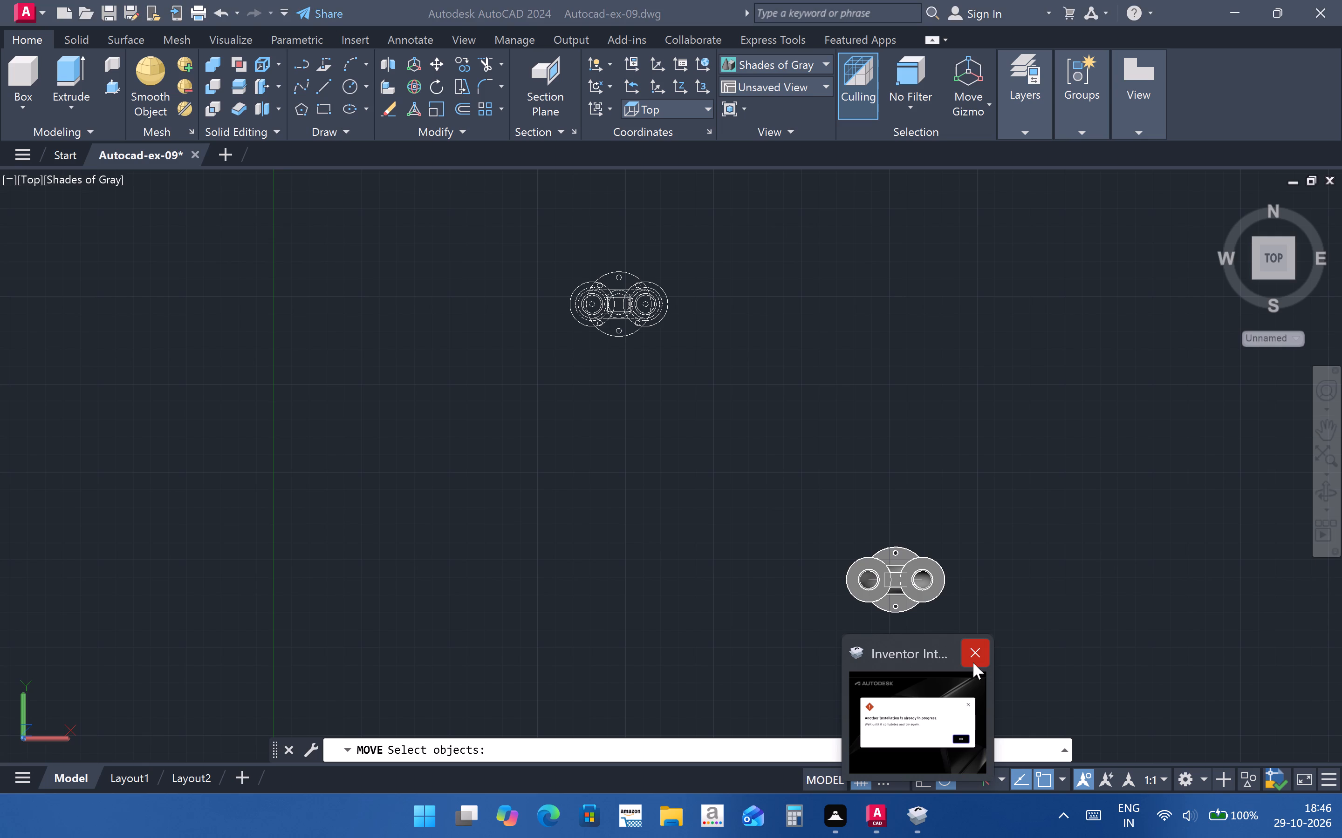
click(973, 645)
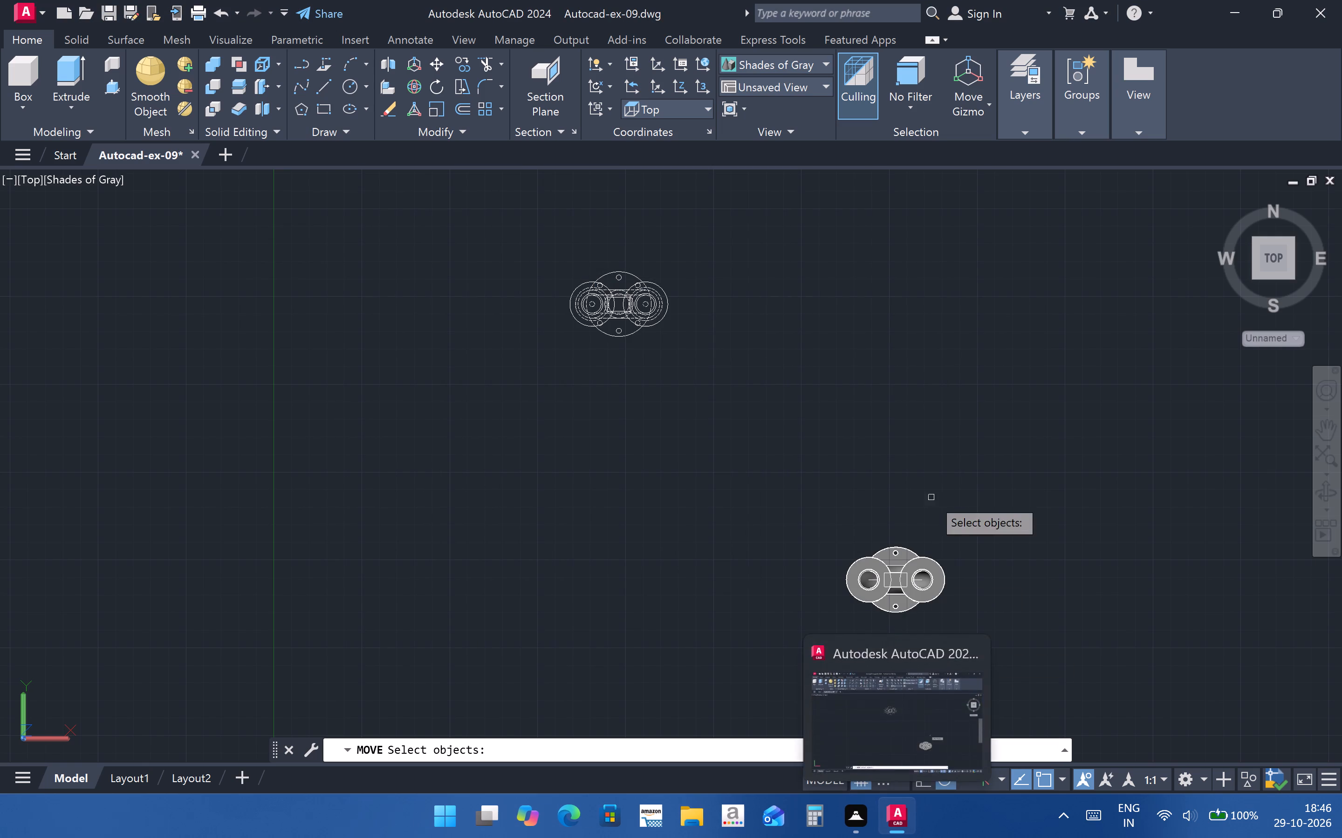
Move the whole pipe model by about -983, 653 mm so it sits directly below the flatshot block.
scroll(861, 620, up, 2)
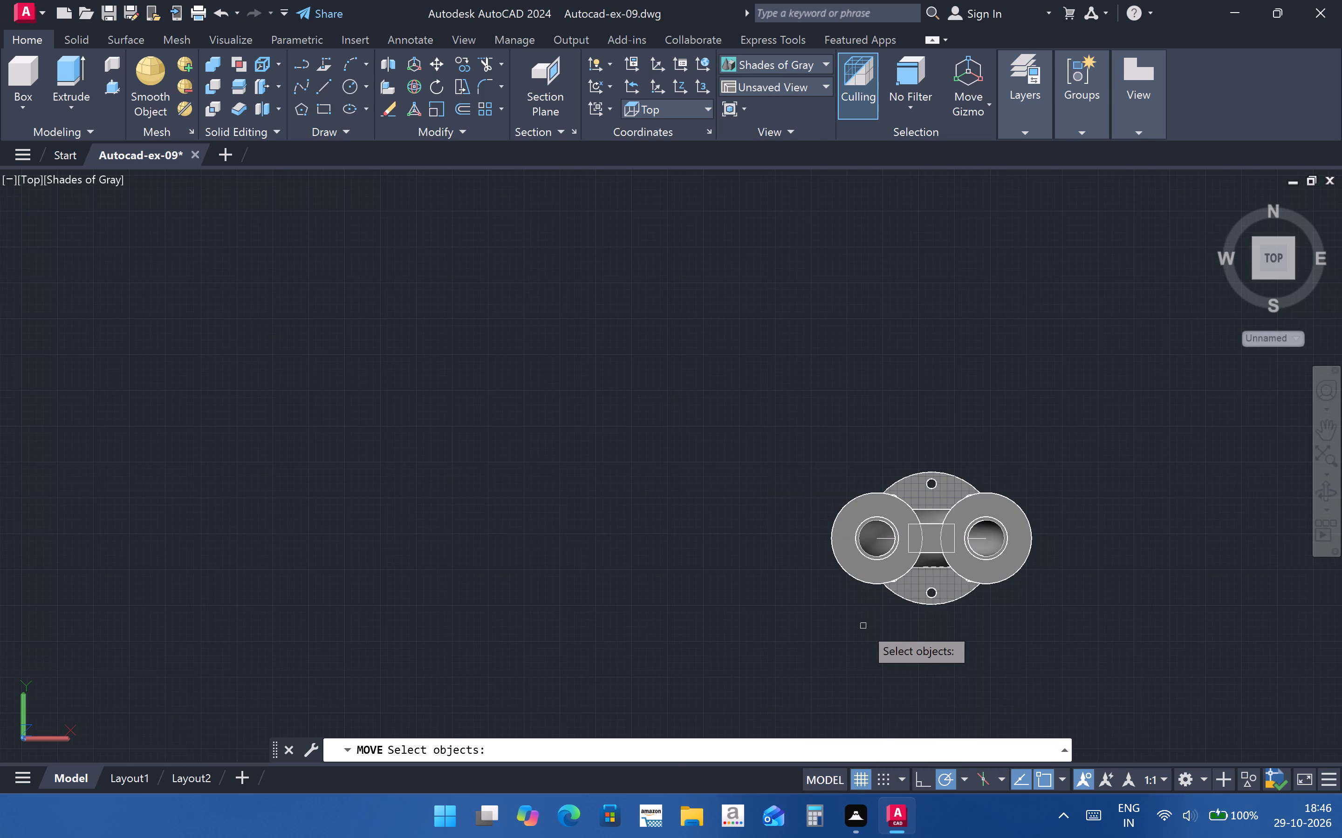
scroll(863, 626, down, 2)
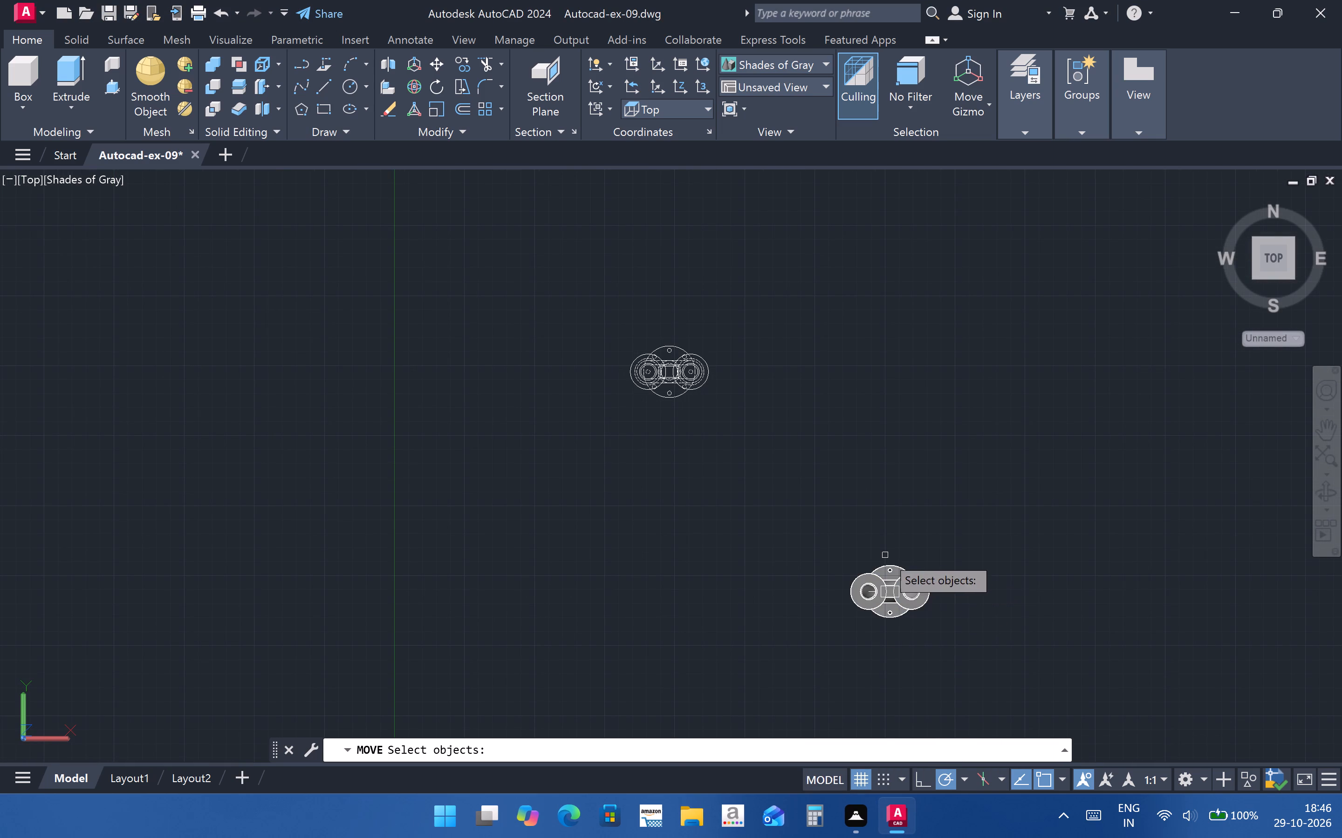
key(Escape)
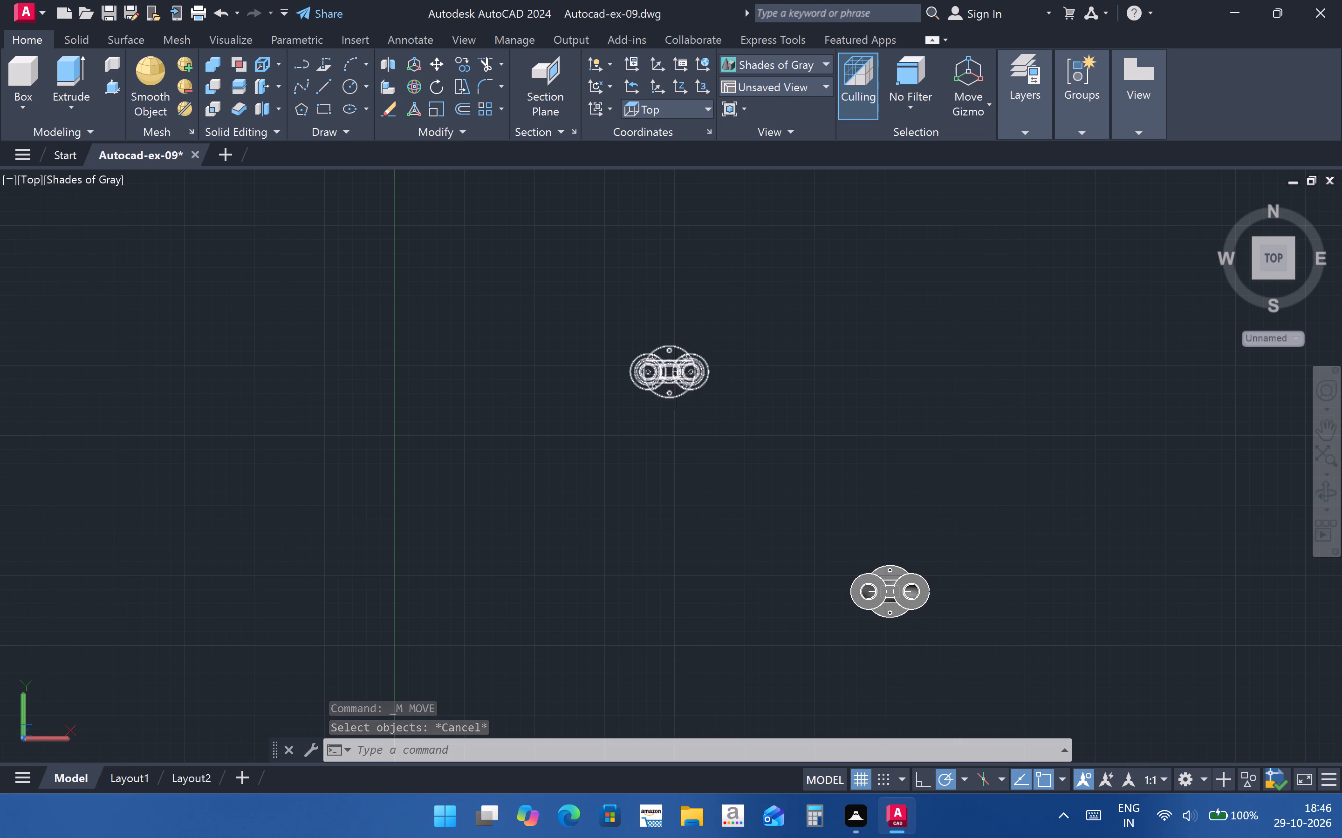
scroll(638, 366, up, 1)
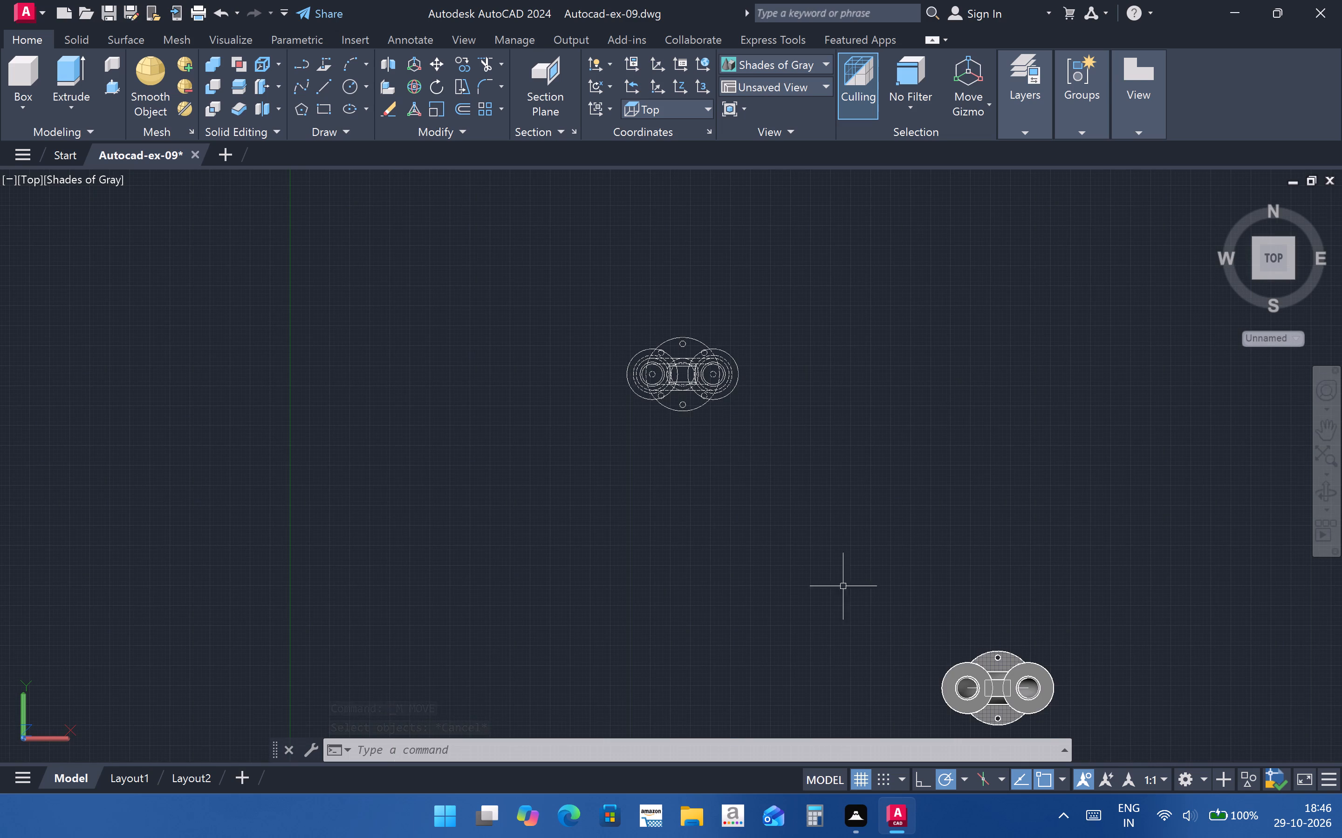
scroll(634, 405, up, 1)
scroll(717, 450, down, 1)
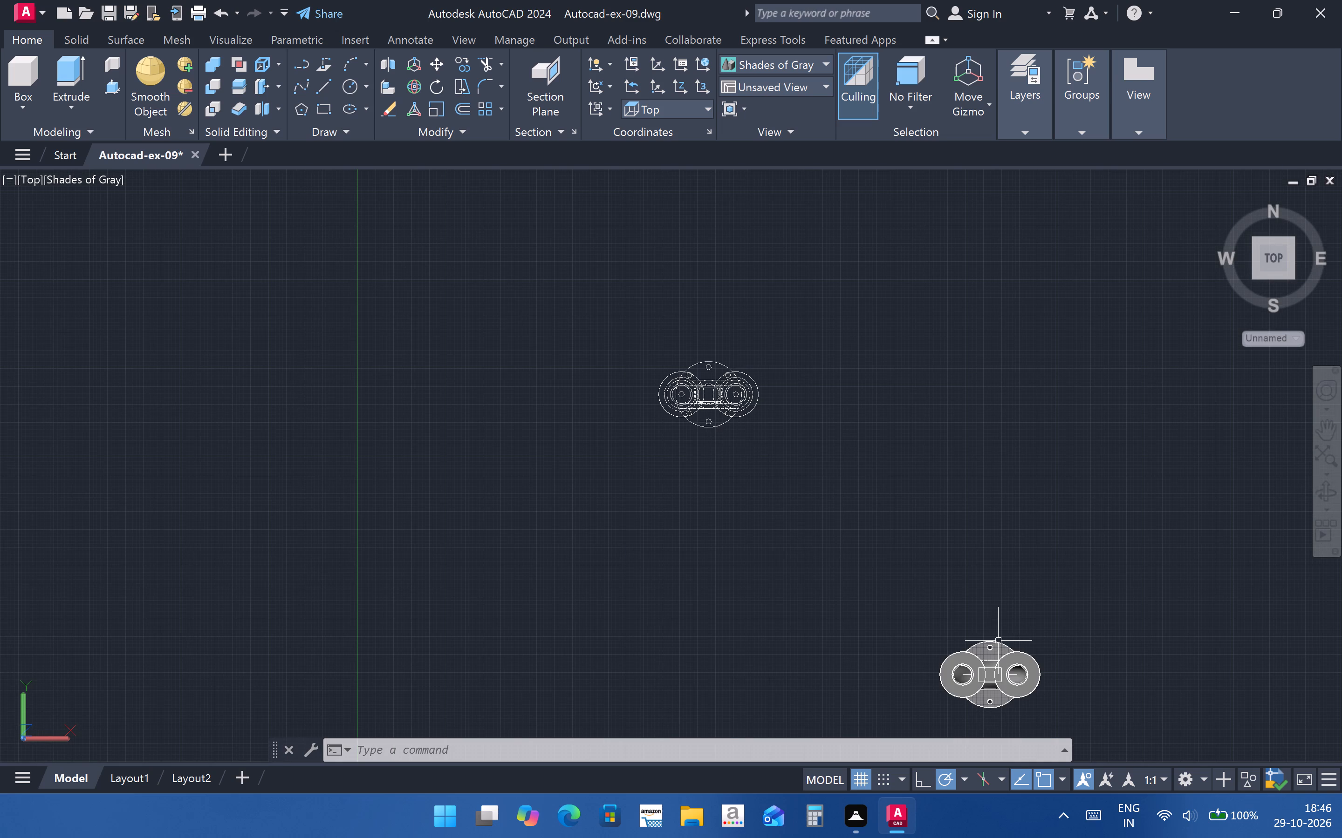
drag(931, 627, 1081, 626)
click(913, 606)
key(Escape)
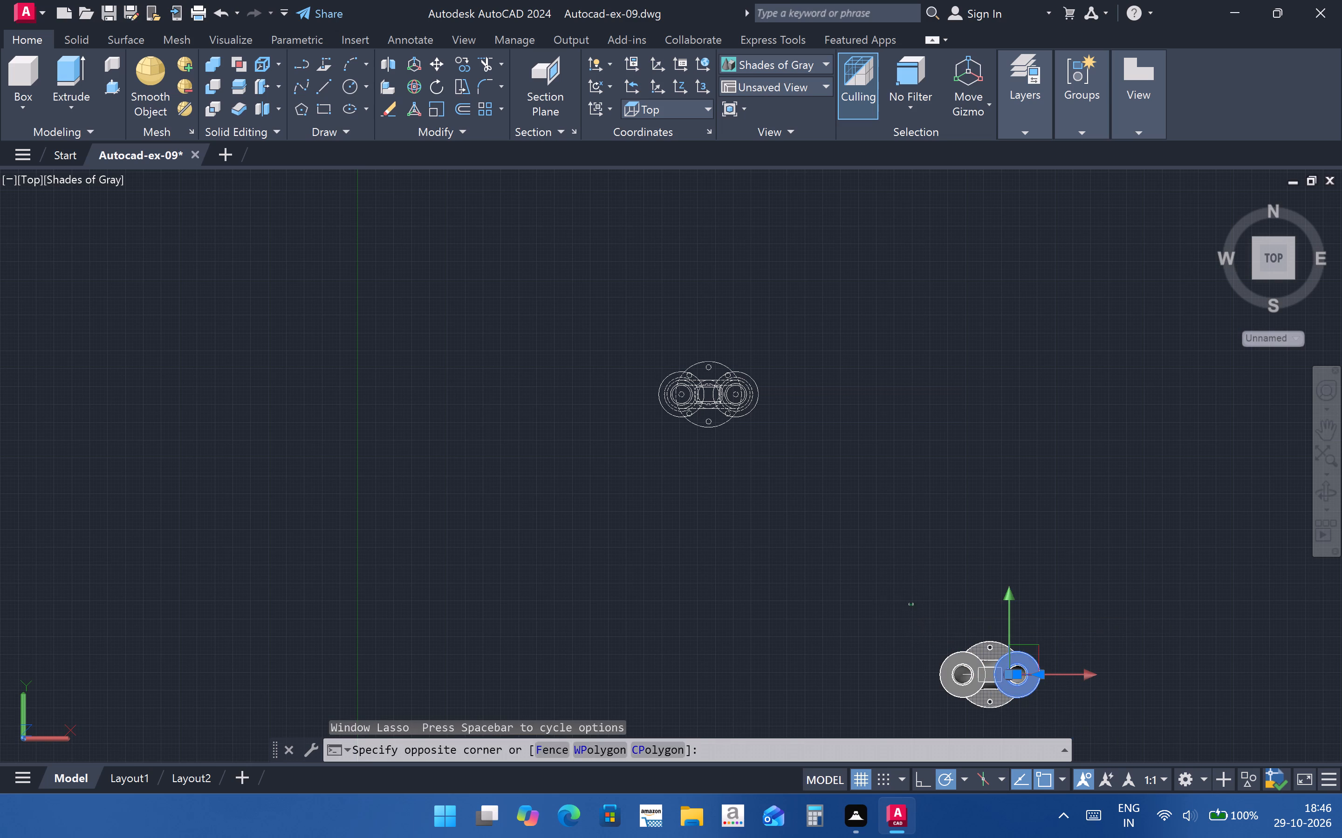
key(Escape)
click(920, 620)
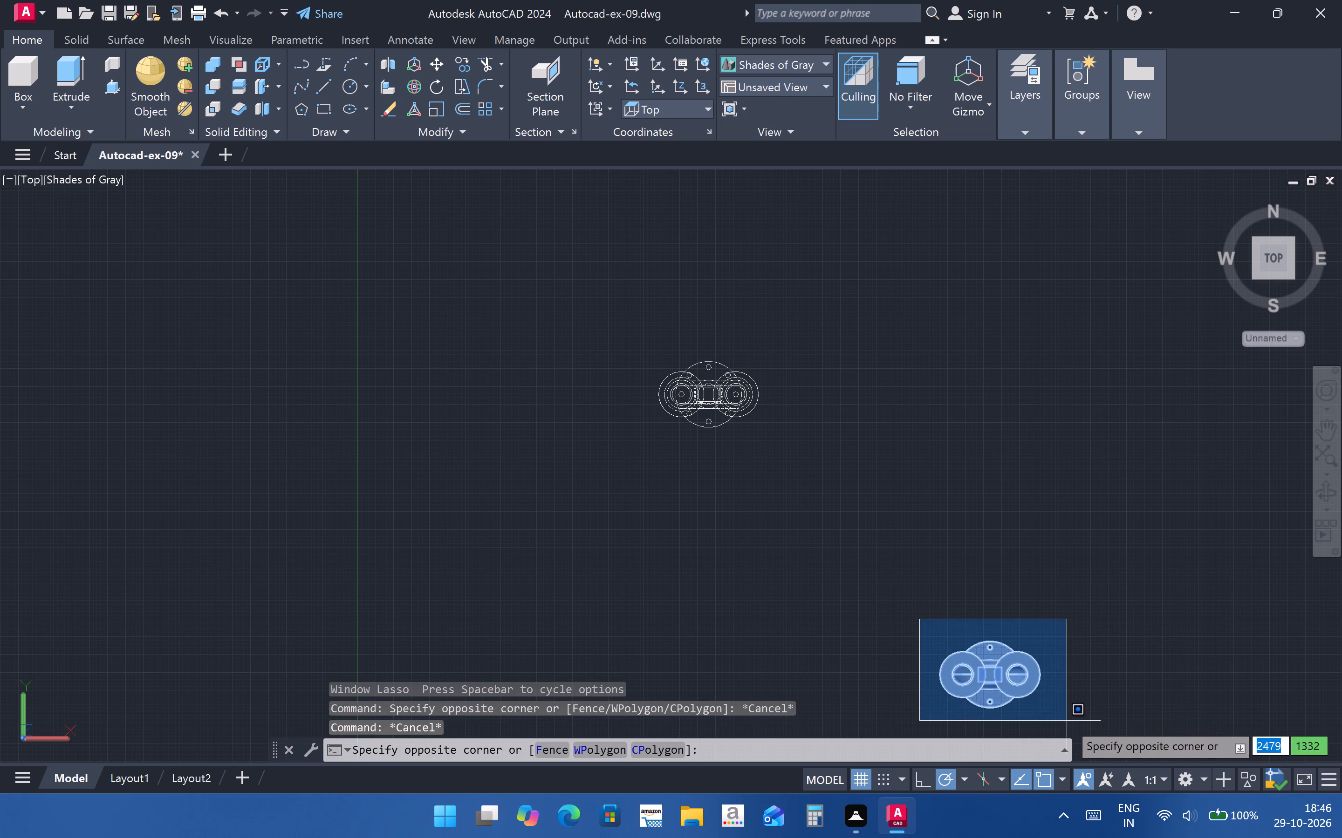
click(1067, 721)
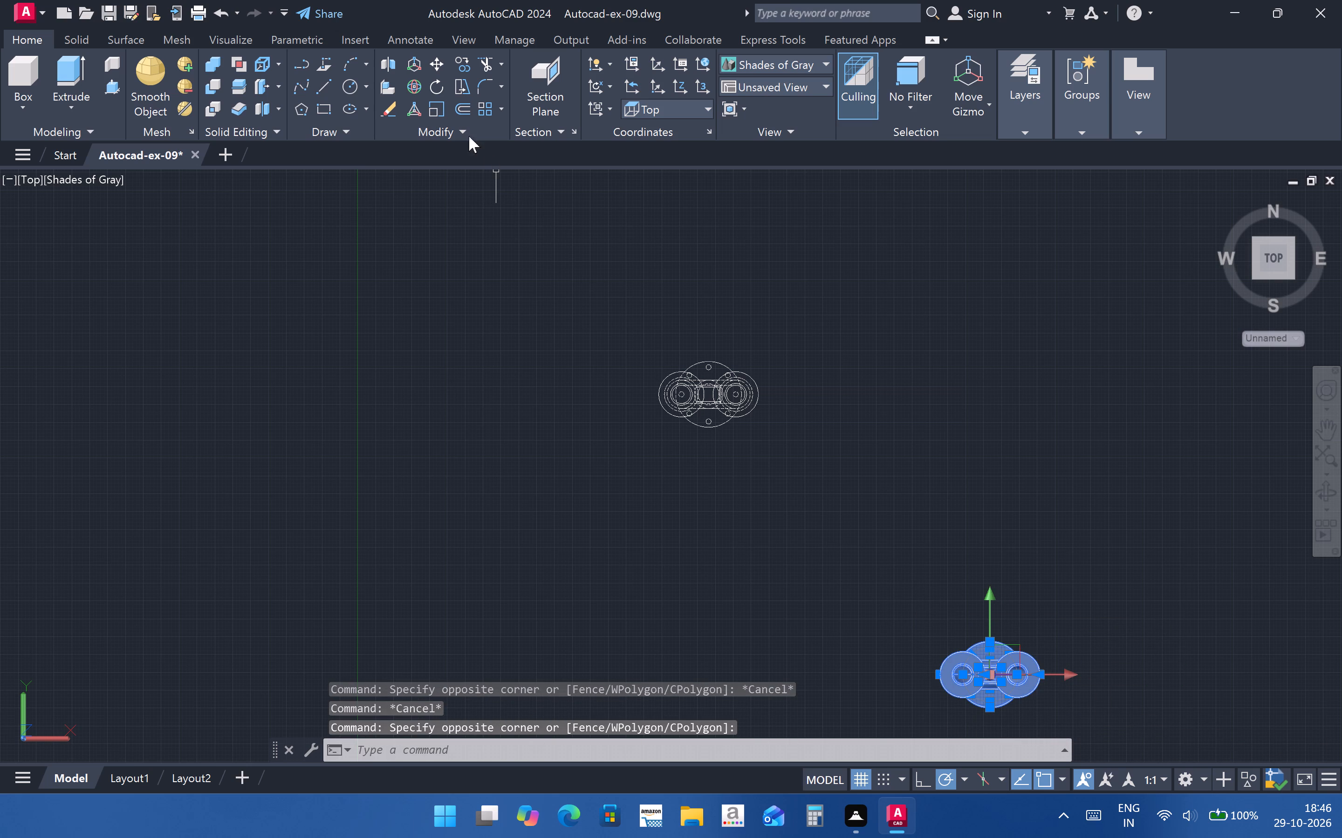
click(439, 72)
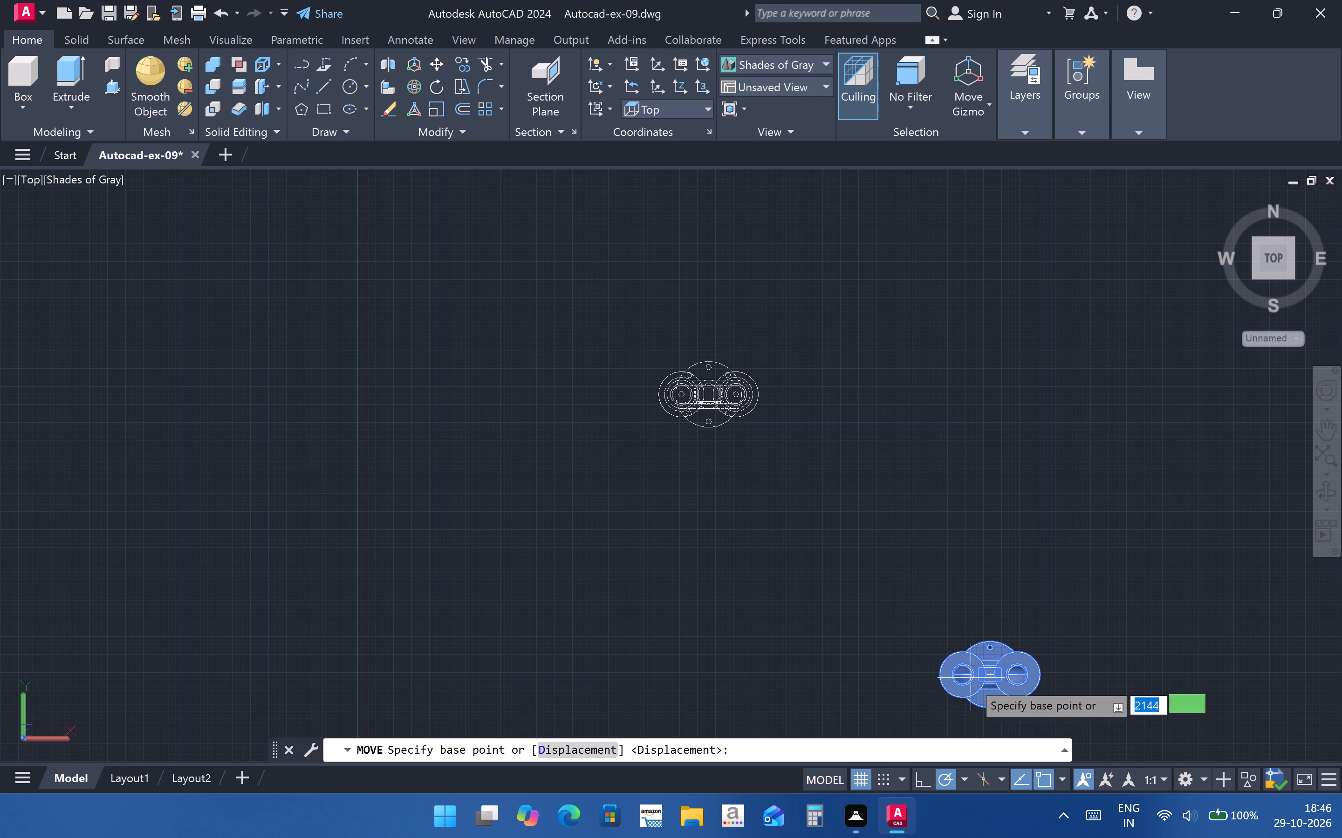
drag(991, 676, 740, 506)
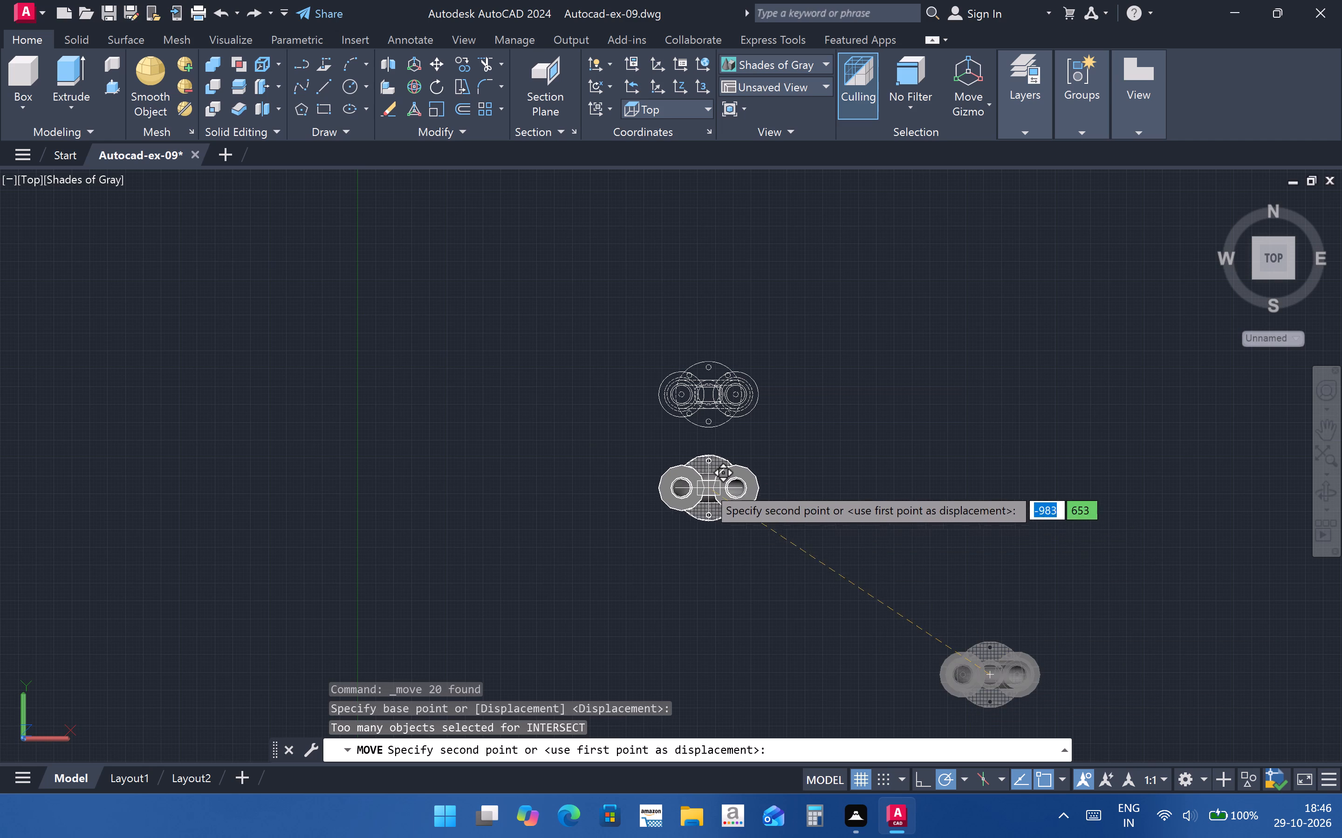
click(708, 487)
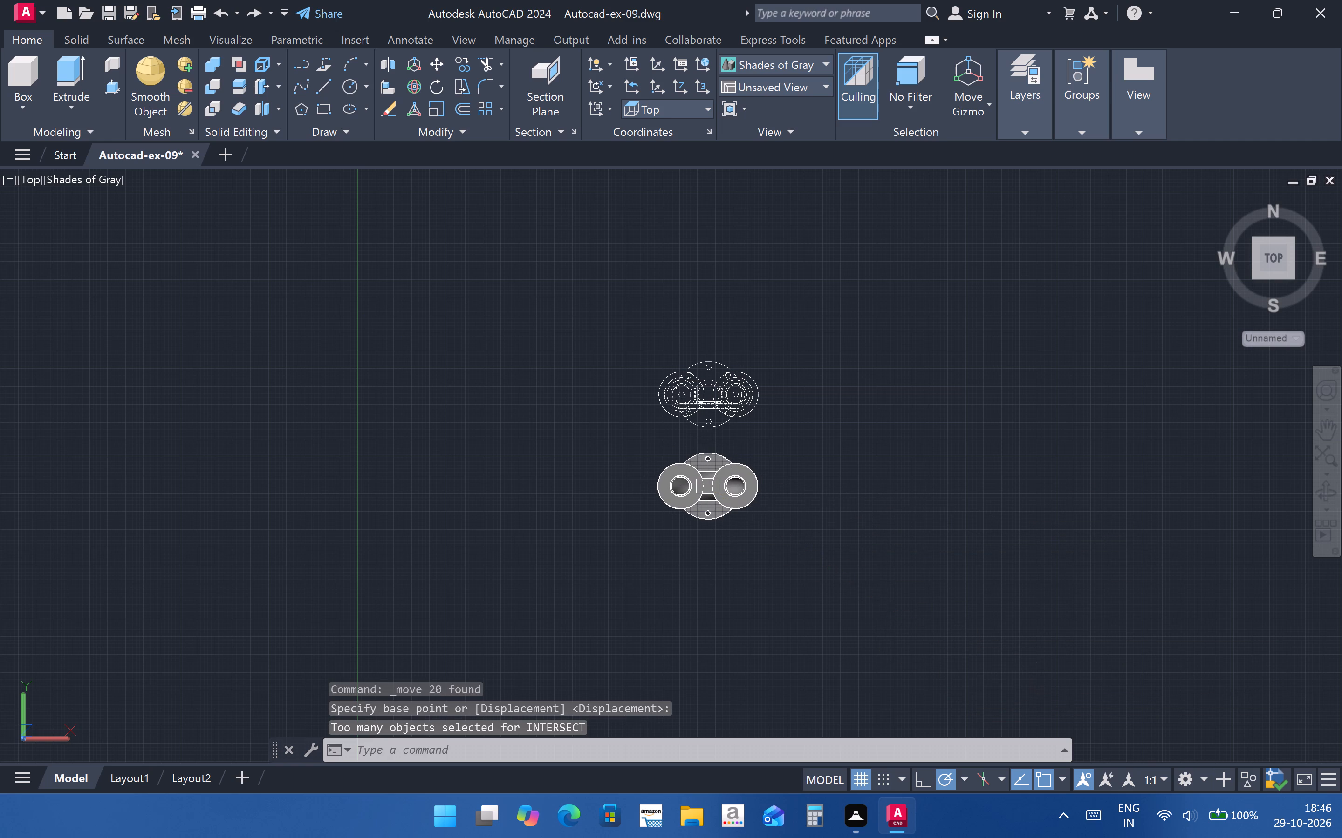
Examine the placement of the moved pipe model relative to the flatshot block above it.
scroll(774, 444, up, 1)
middle_click(770, 456)
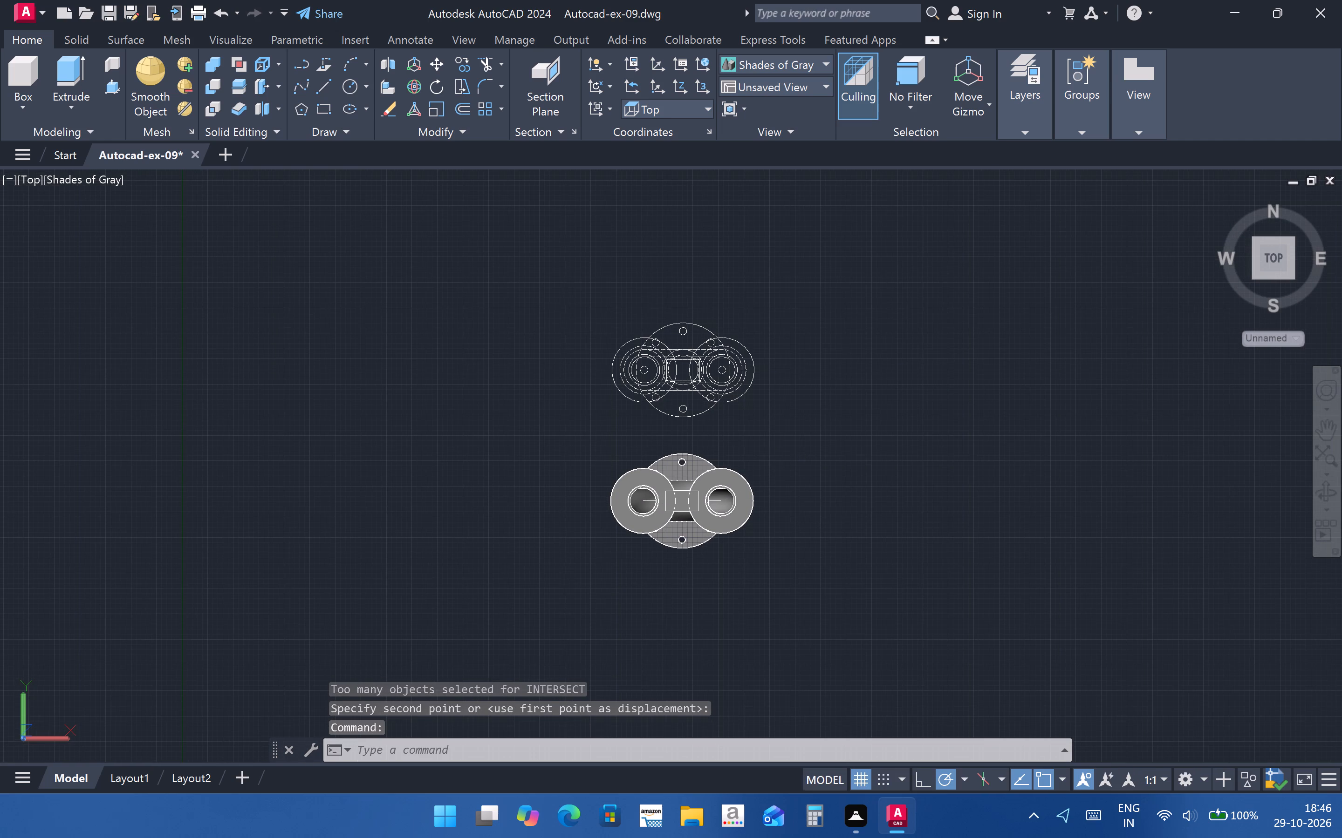
scroll(739, 447, up, 1)
middle_drag(739, 447, 637, 449)
scroll(637, 449, up, 1)
scroll(644, 458, down, 1)
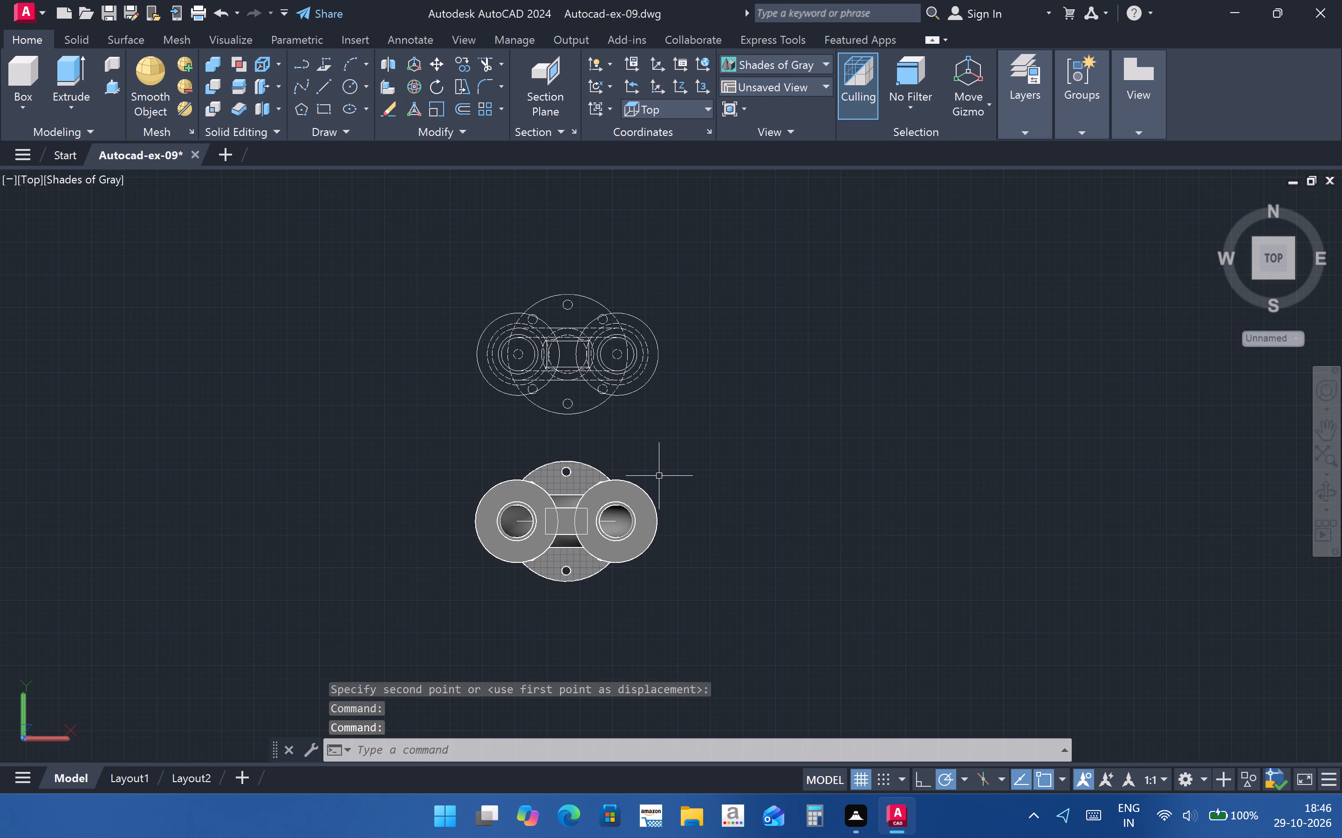
scroll(657, 481, up, 1)
middle_drag(657, 481, 637, 487)
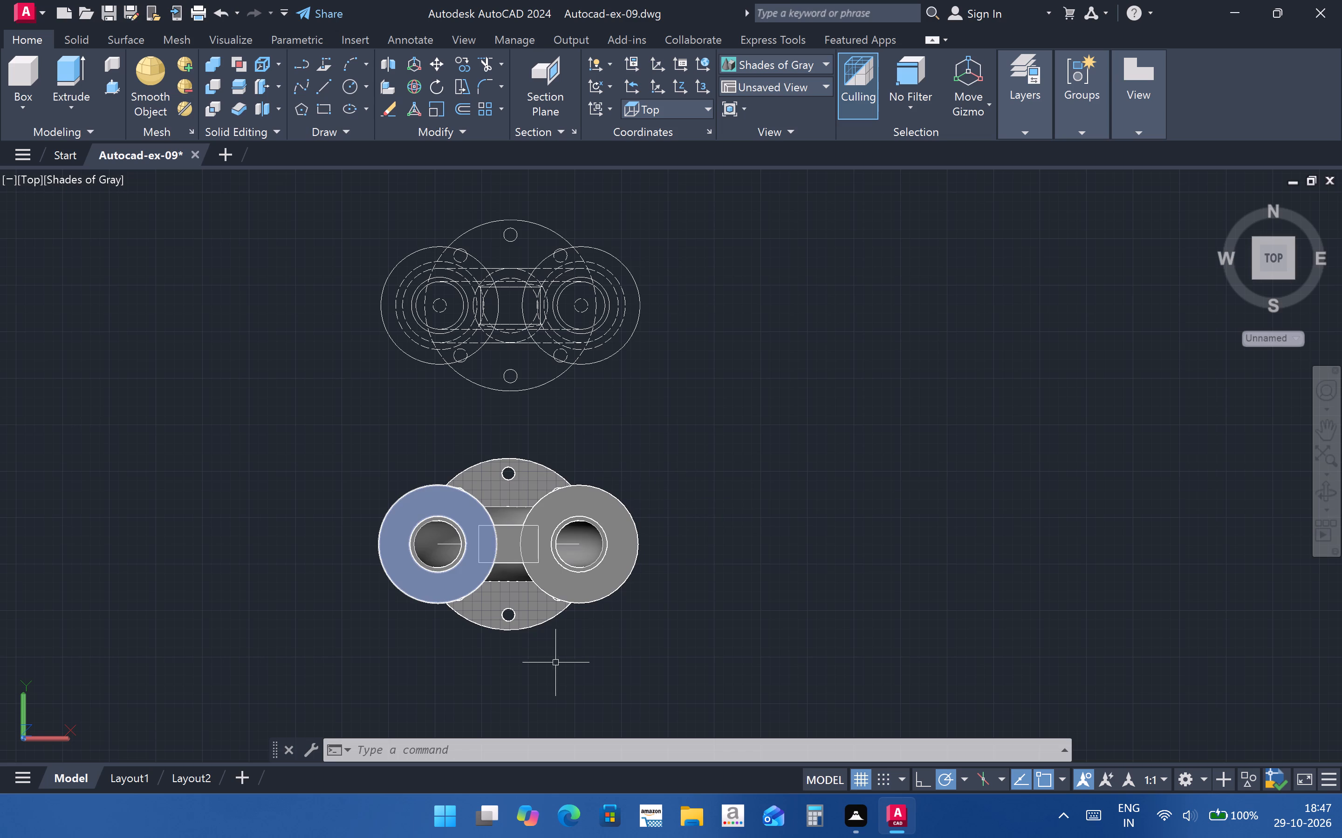
Create a Flatshot of the whole pipe model as a new block, with obscured lines hidden and tangential edges excluded.
click(341, 410)
drag(371, 456, 385, 483)
click(357, 452)
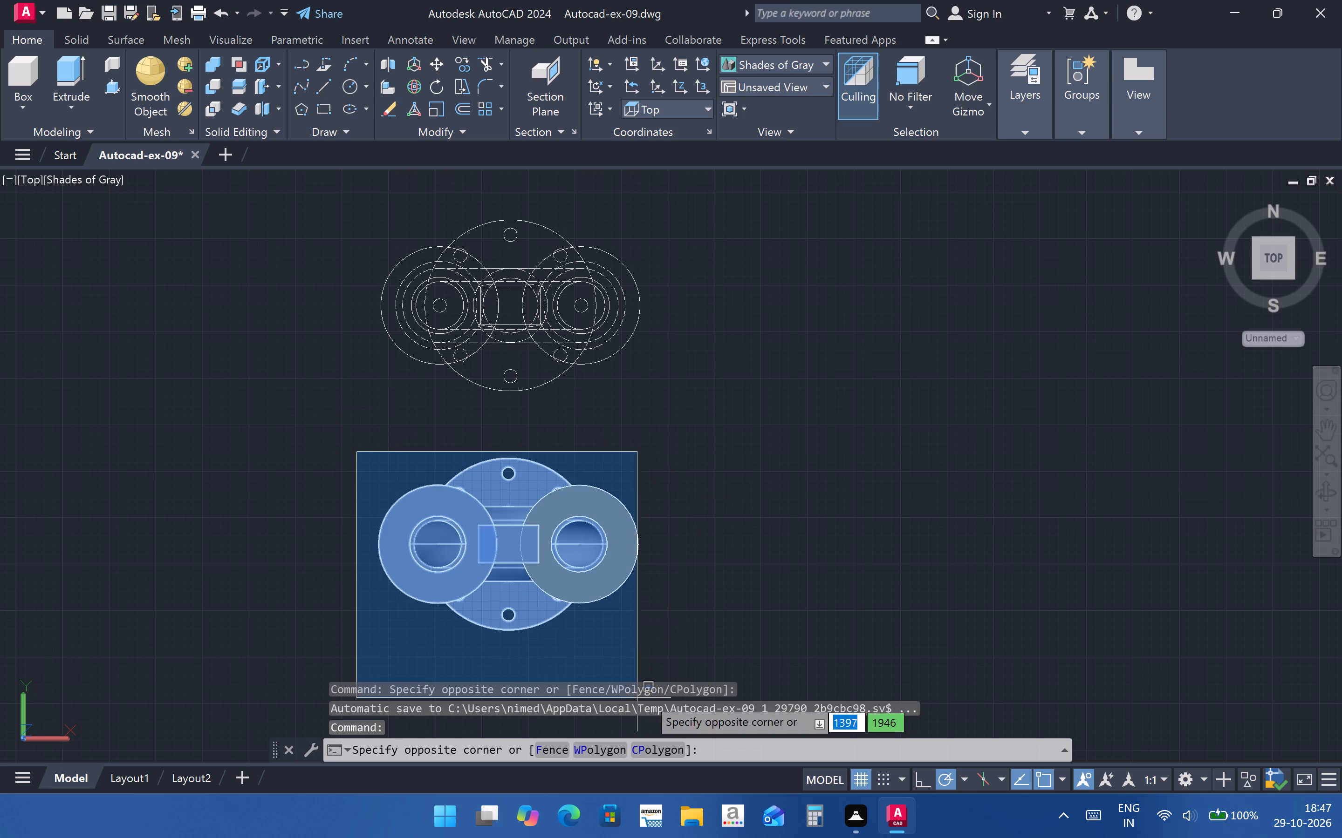
click(674, 649)
click(516, 750)
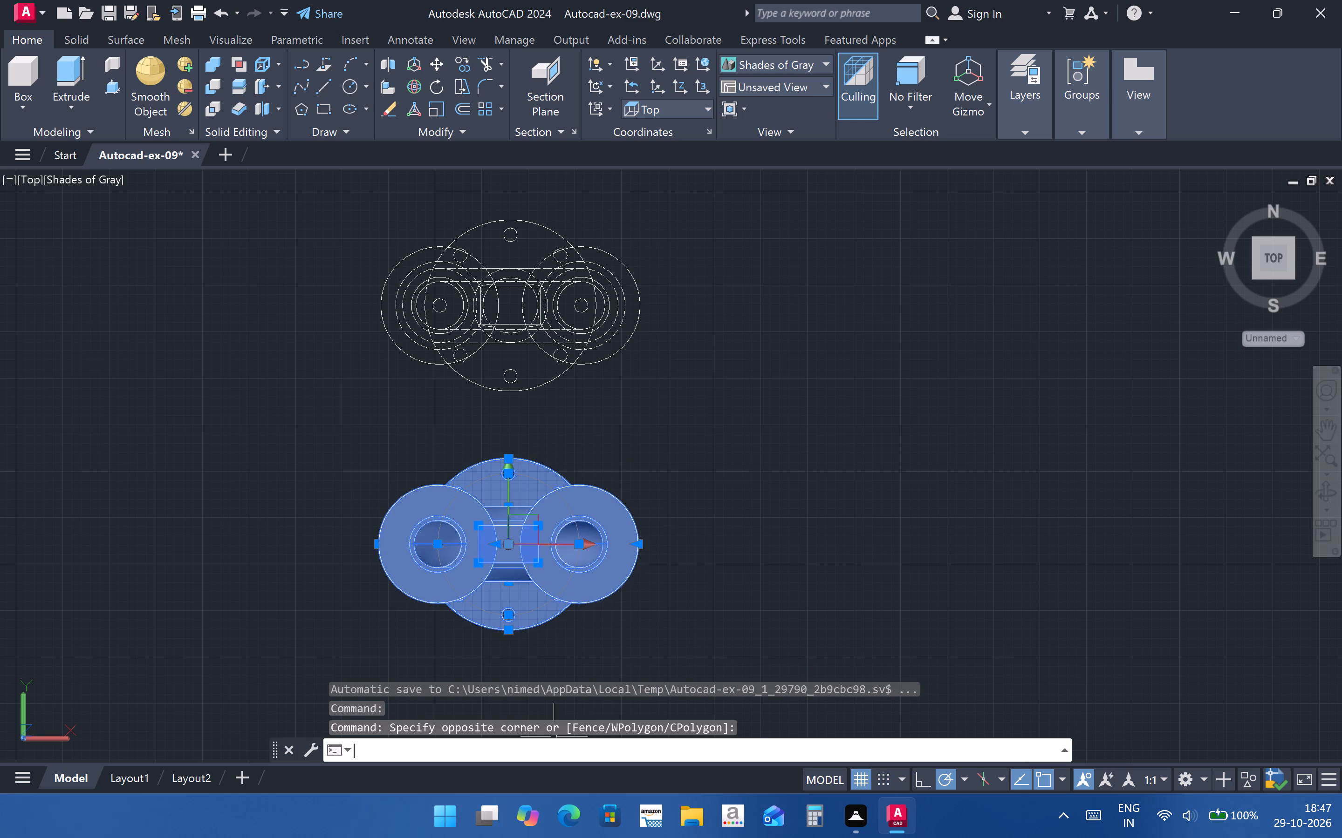
text(flats)
key(h)
text(ot)
key(Return)
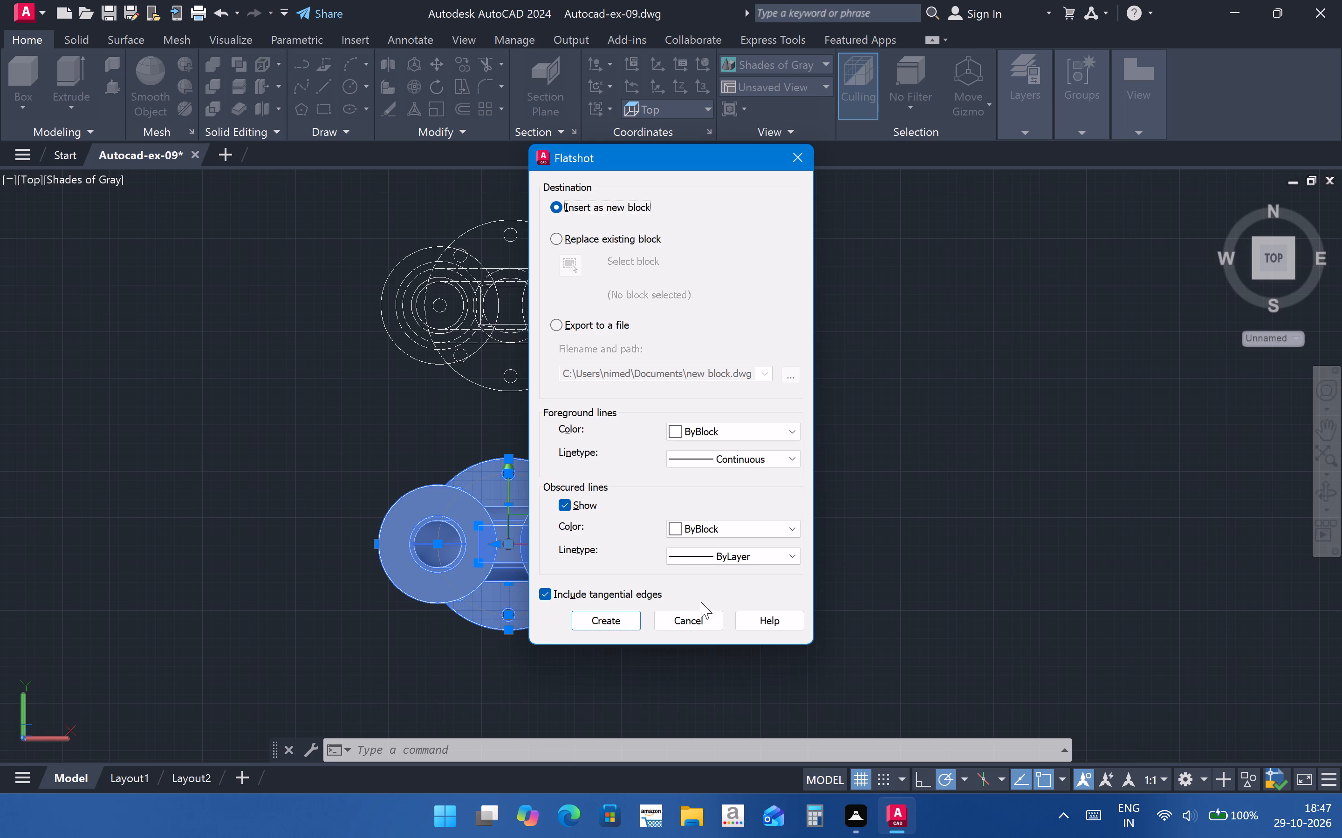
click(758, 533)
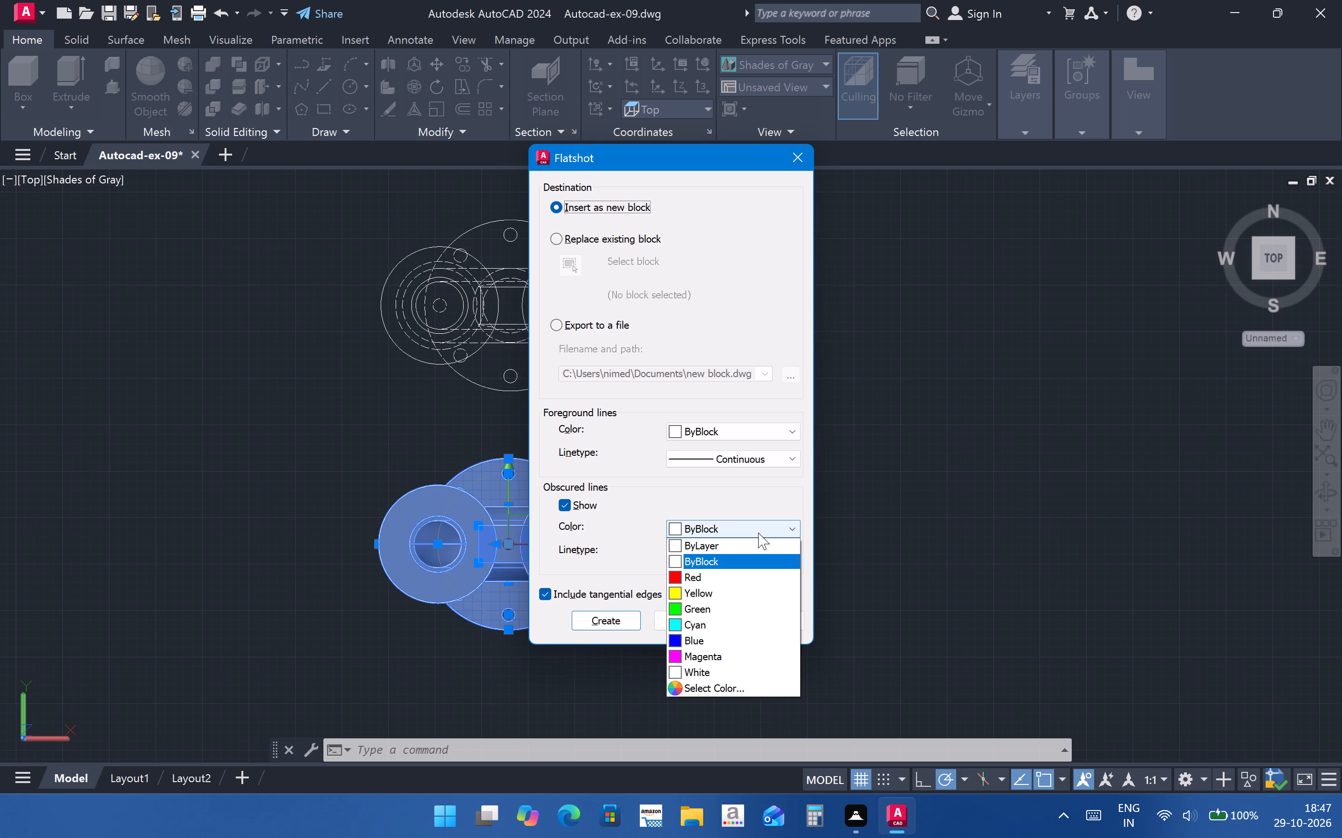
click(758, 533)
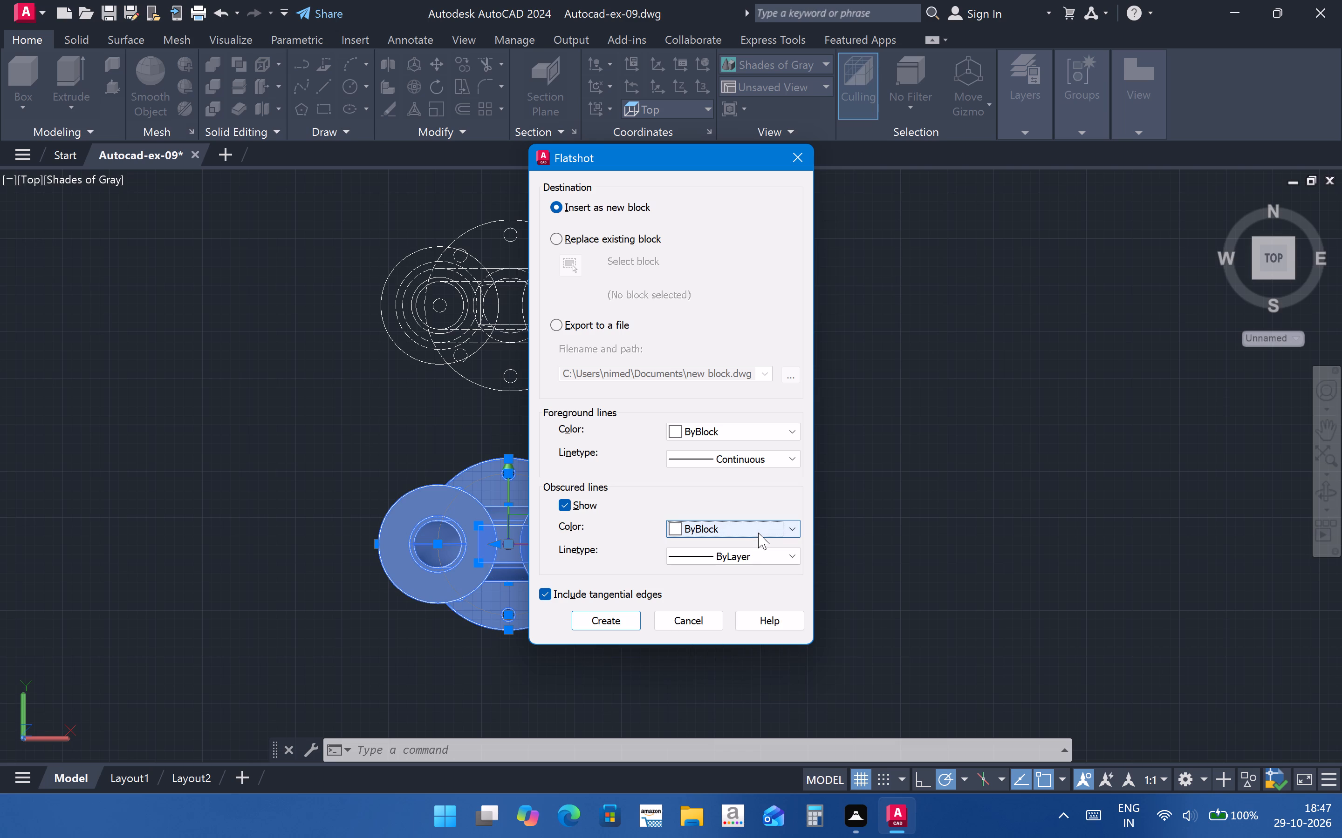
click(623, 586)
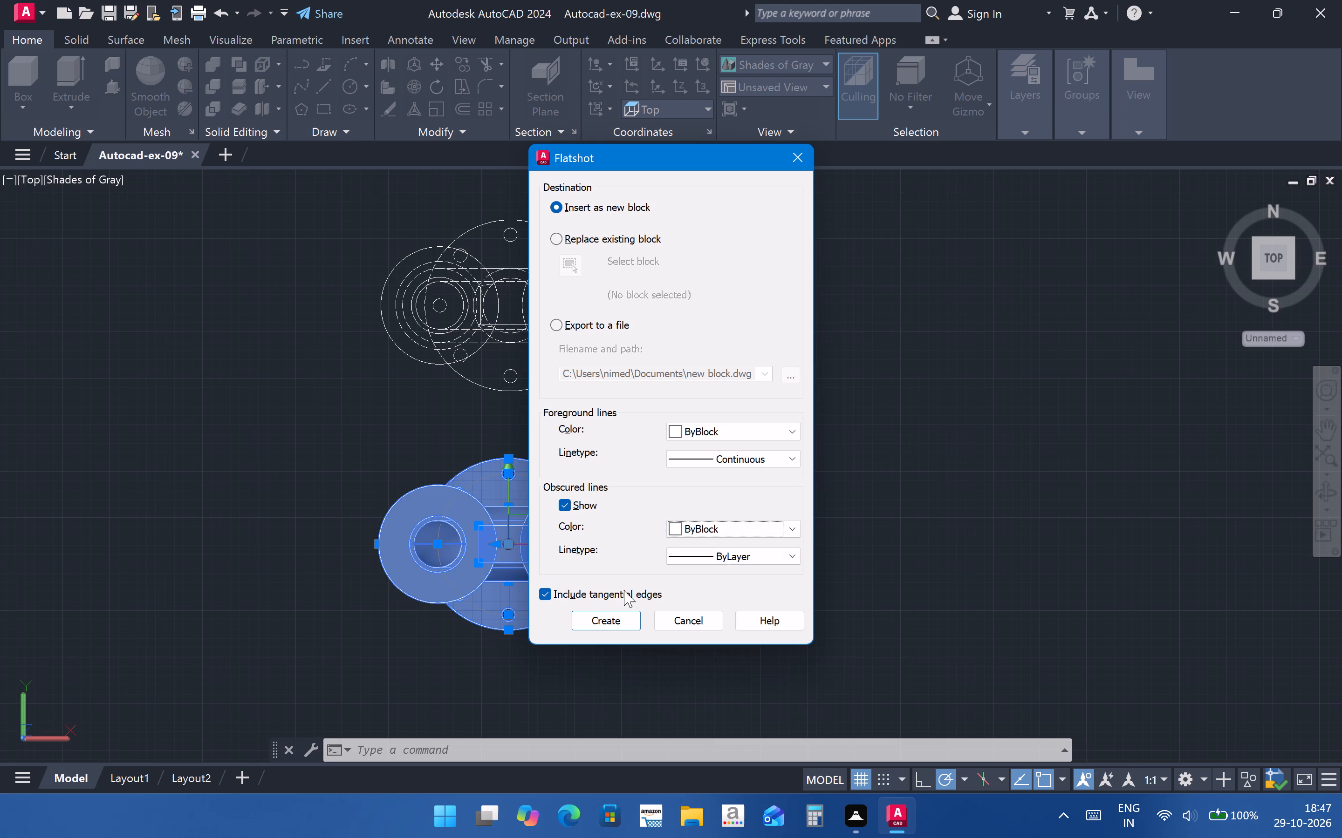
click(624, 591)
click(729, 553)
click(729, 553)
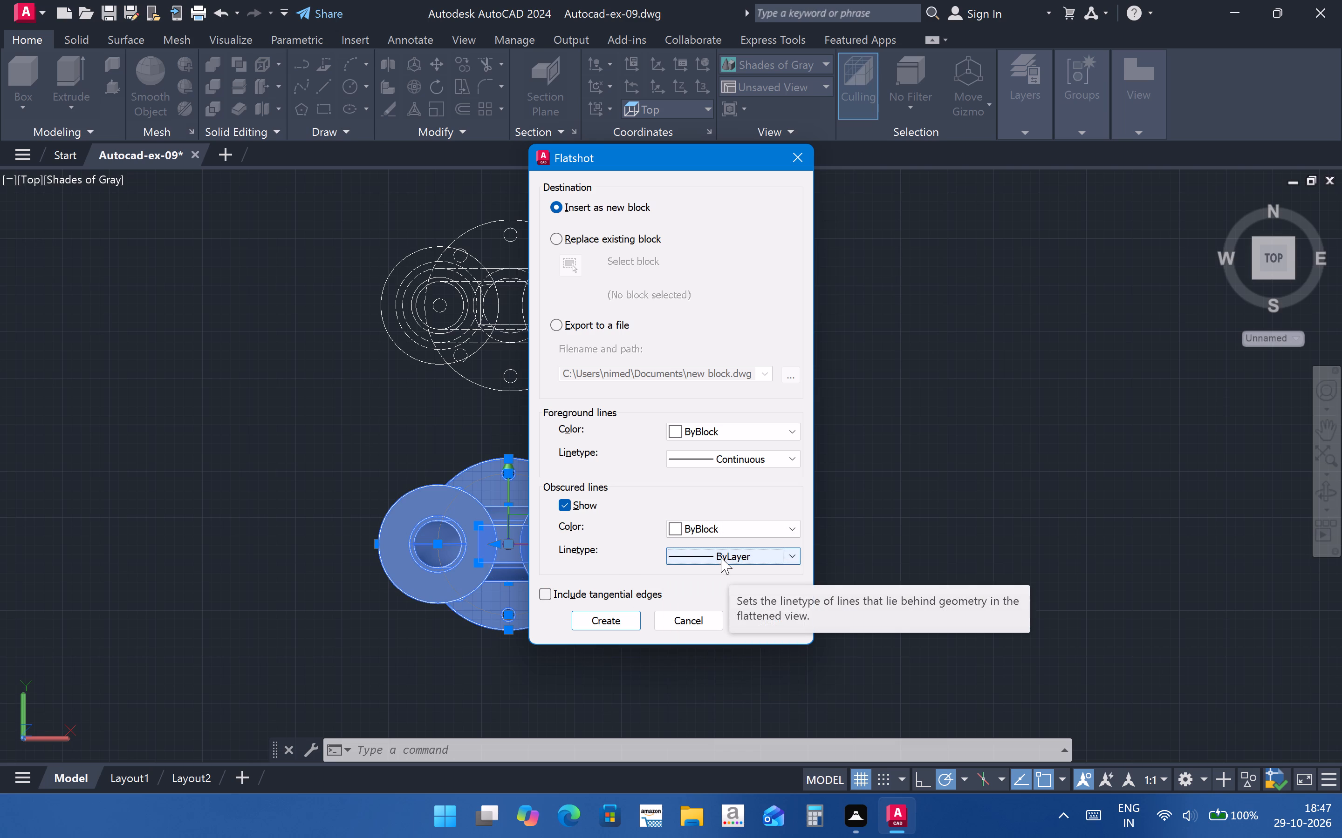
click(577, 500)
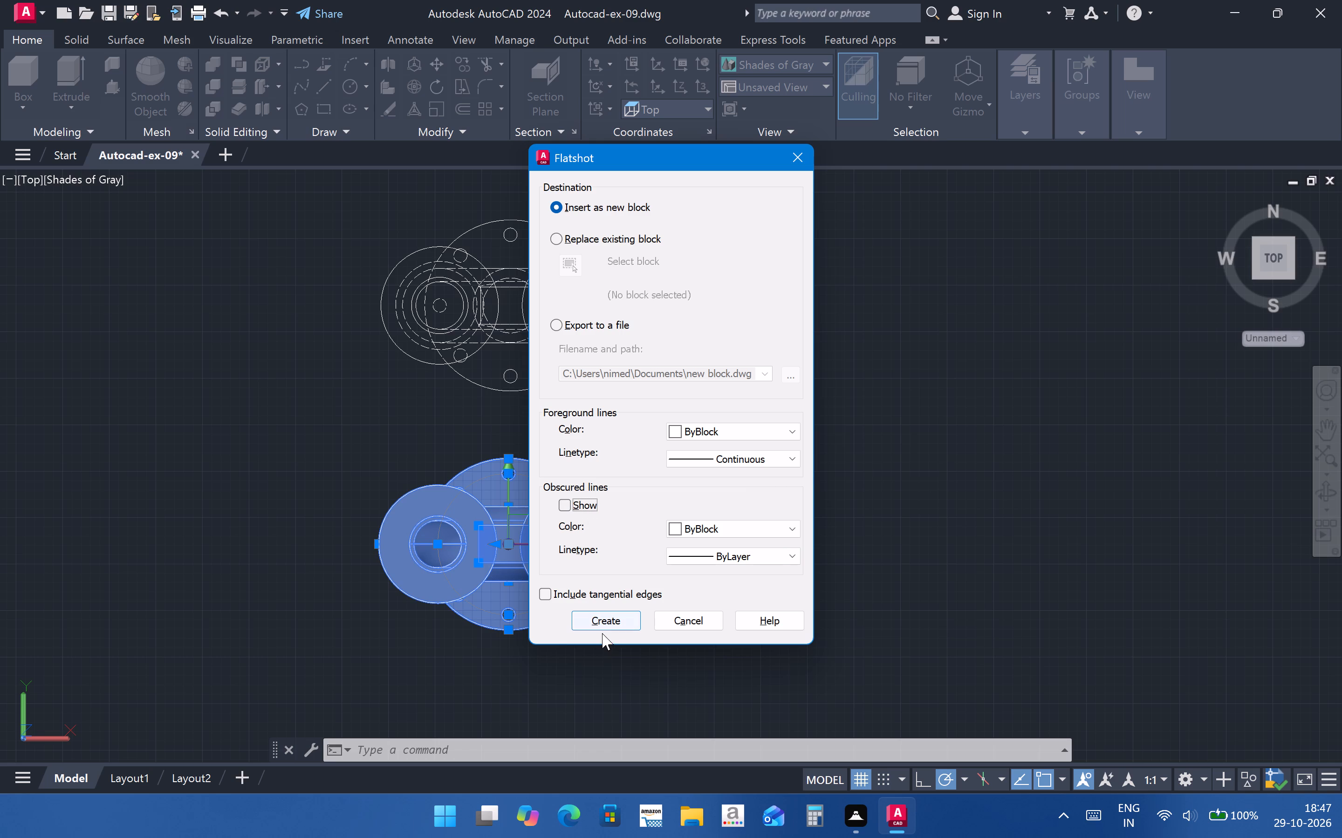
click(602, 626)
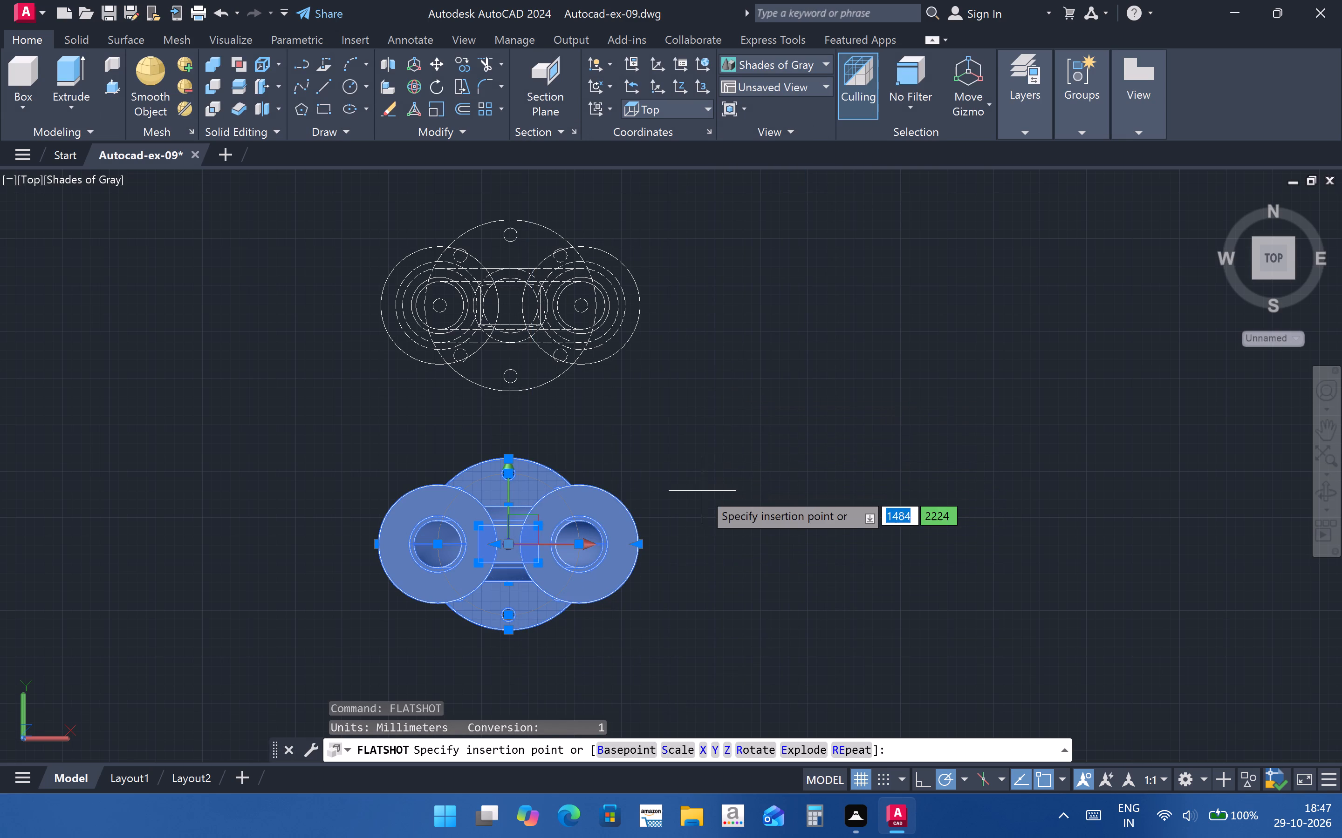
Insert the new flatshot block just to the right of the pipe model, picking its scale and an upward rotation direction freehand.
click(724, 549)
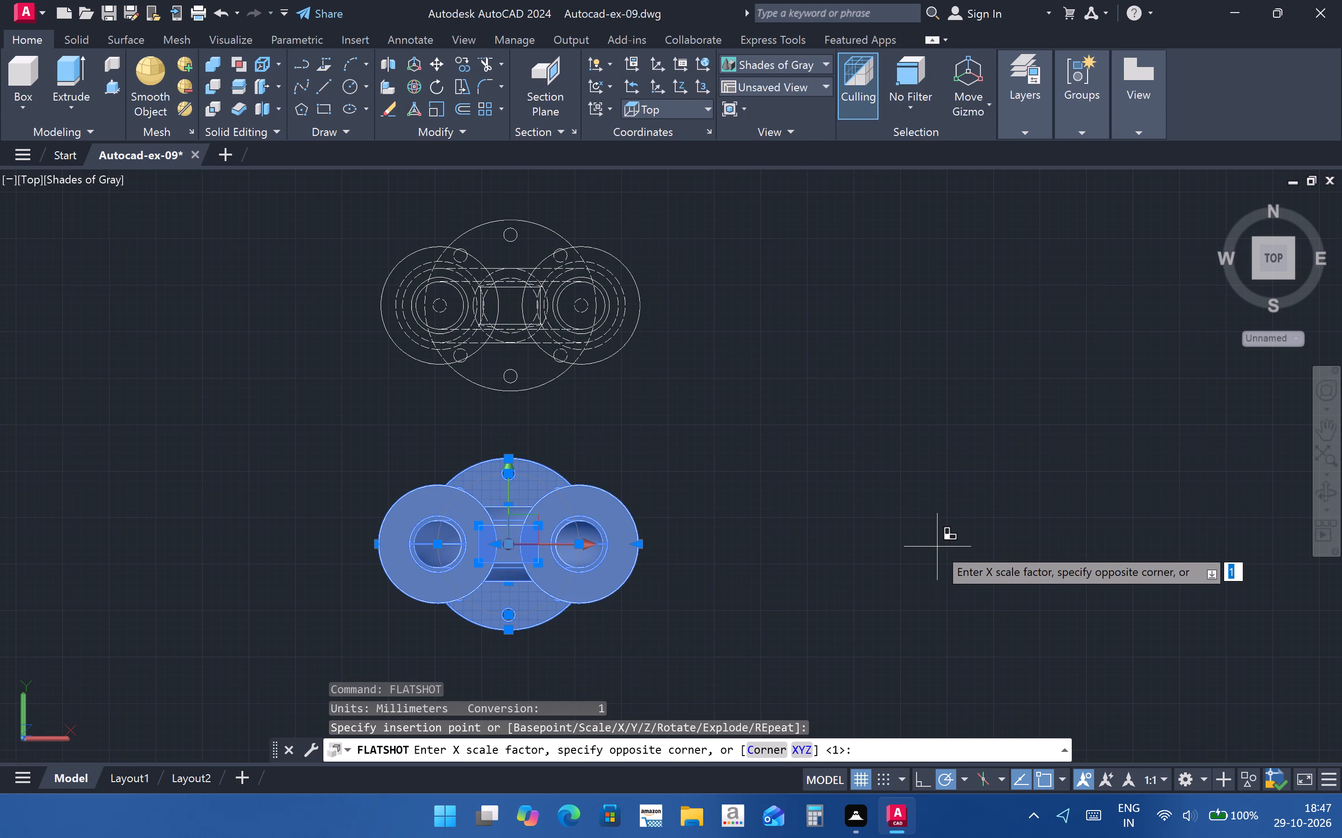
click(938, 547)
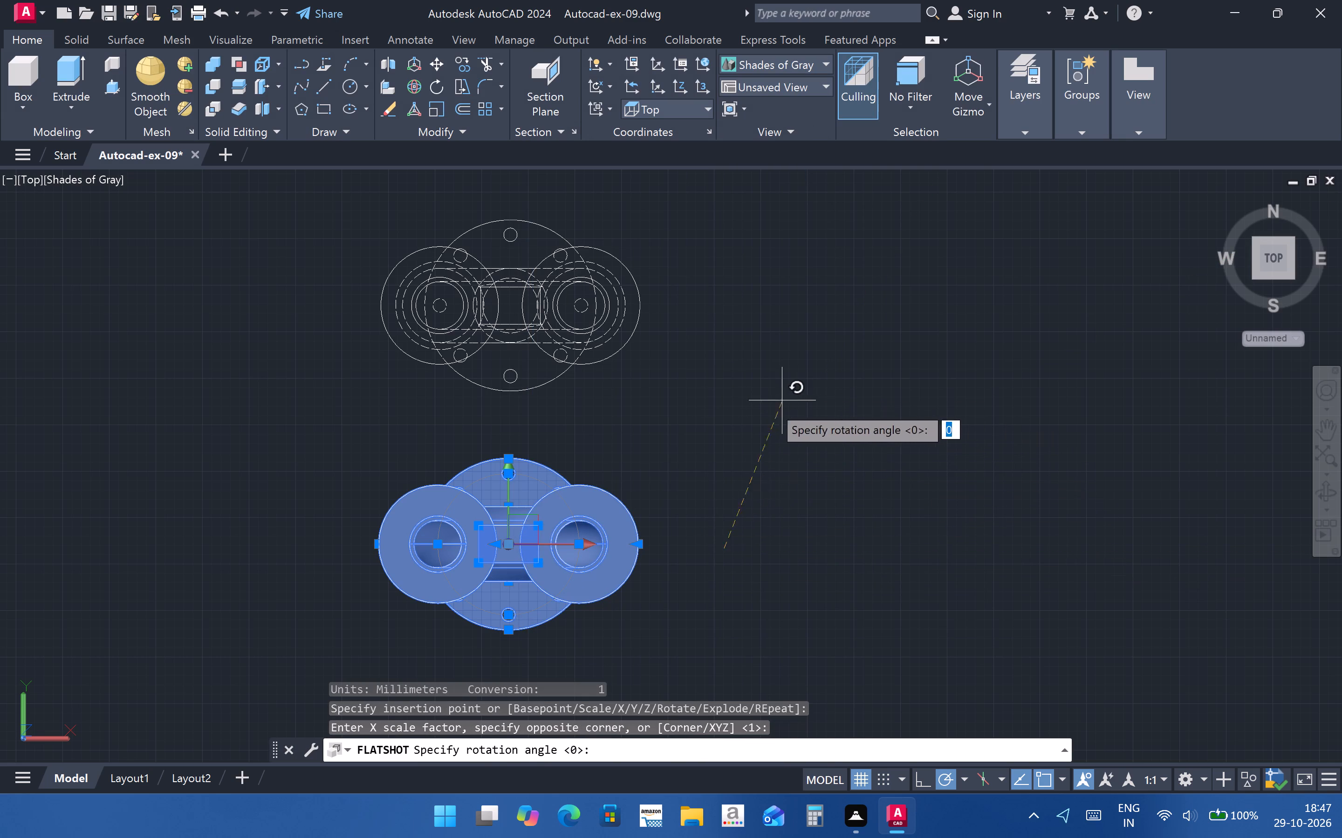
click(728, 511)
Look around the drawing for the newly inserted flatshot block and clear the selection.
scroll(738, 476, down, 7)
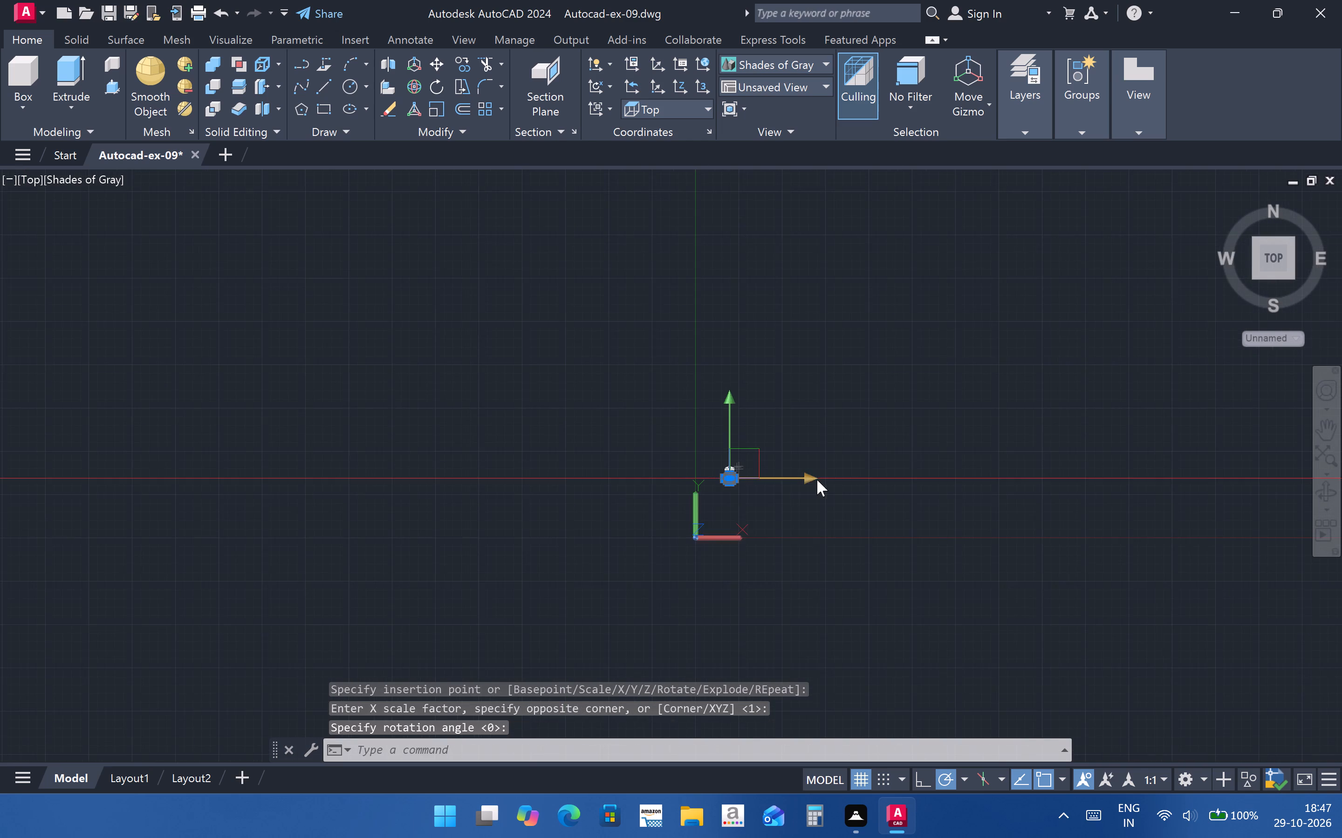
middle_drag(817, 480, 561, 676)
scroll(590, 581, up, 2)
middle_drag(595, 582, 841, 370)
scroll(649, 555, up, 2)
scroll(555, 574, up, 5)
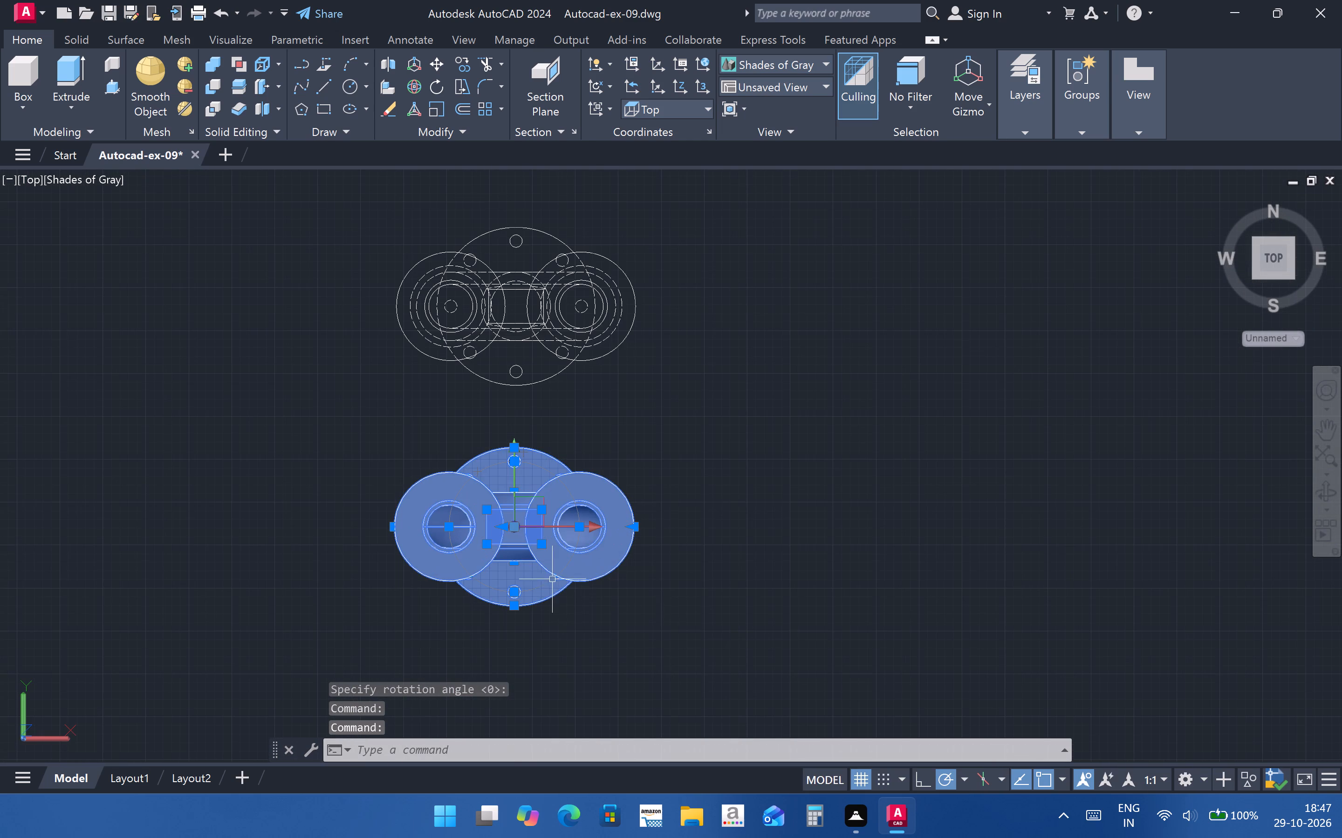
click(748, 542)
key(Escape)
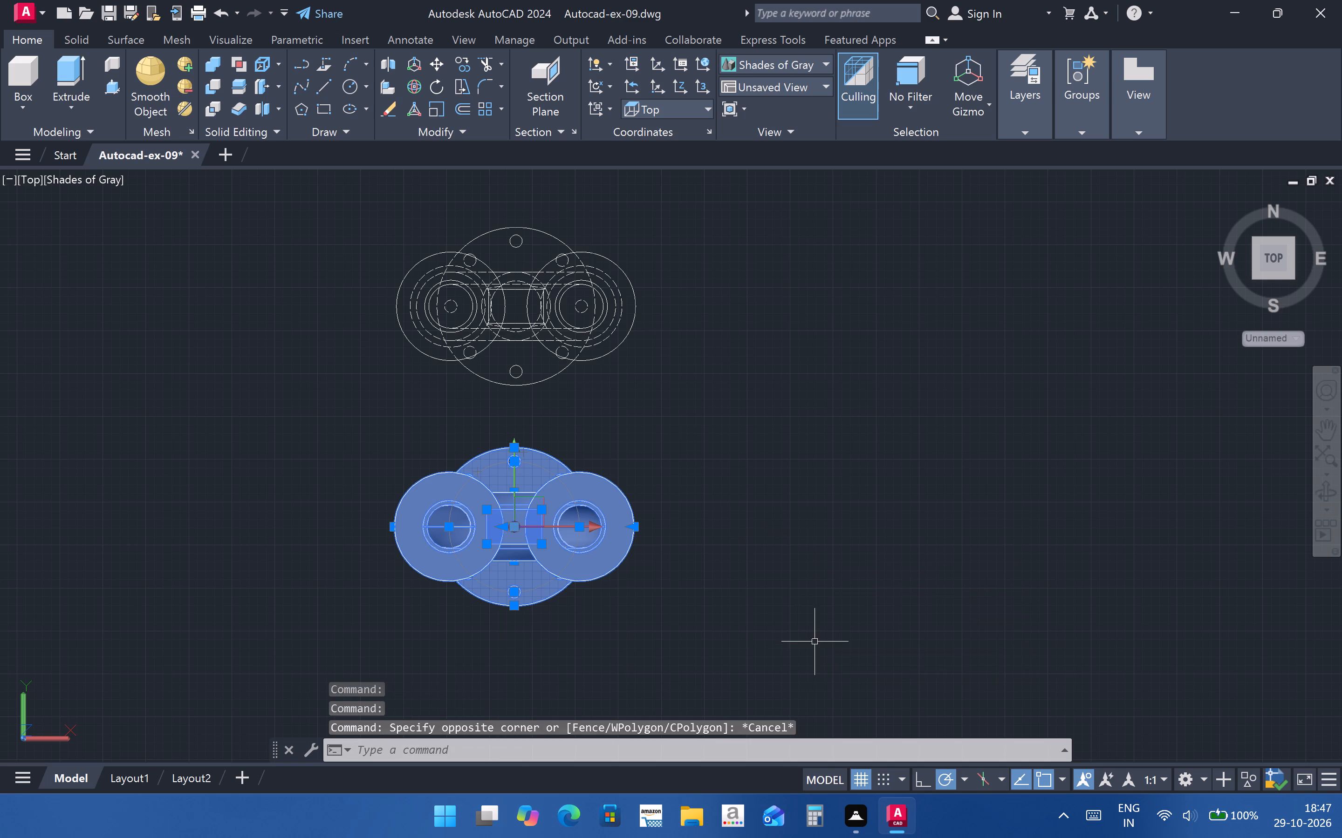
key(Escape)
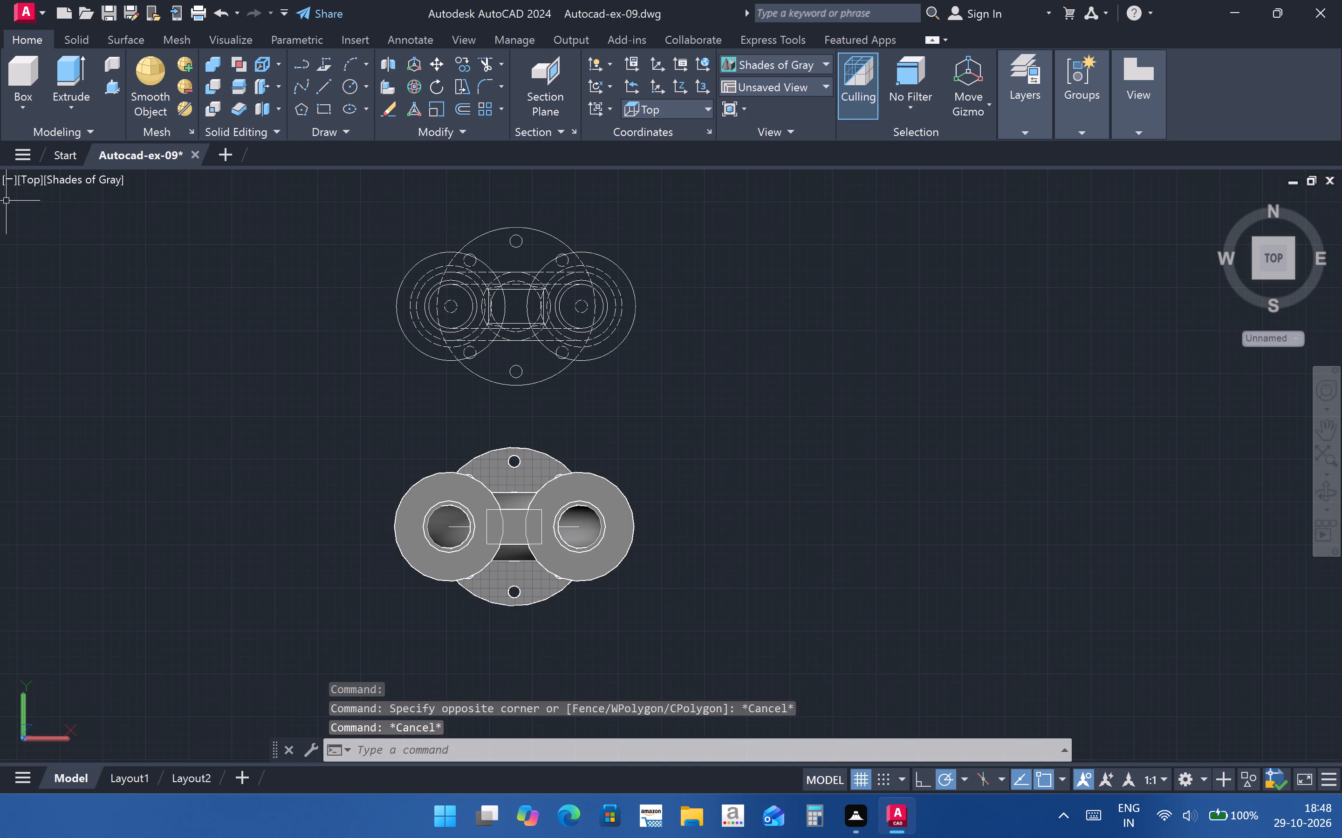
Switch the model to the Front view.
click(34, 182)
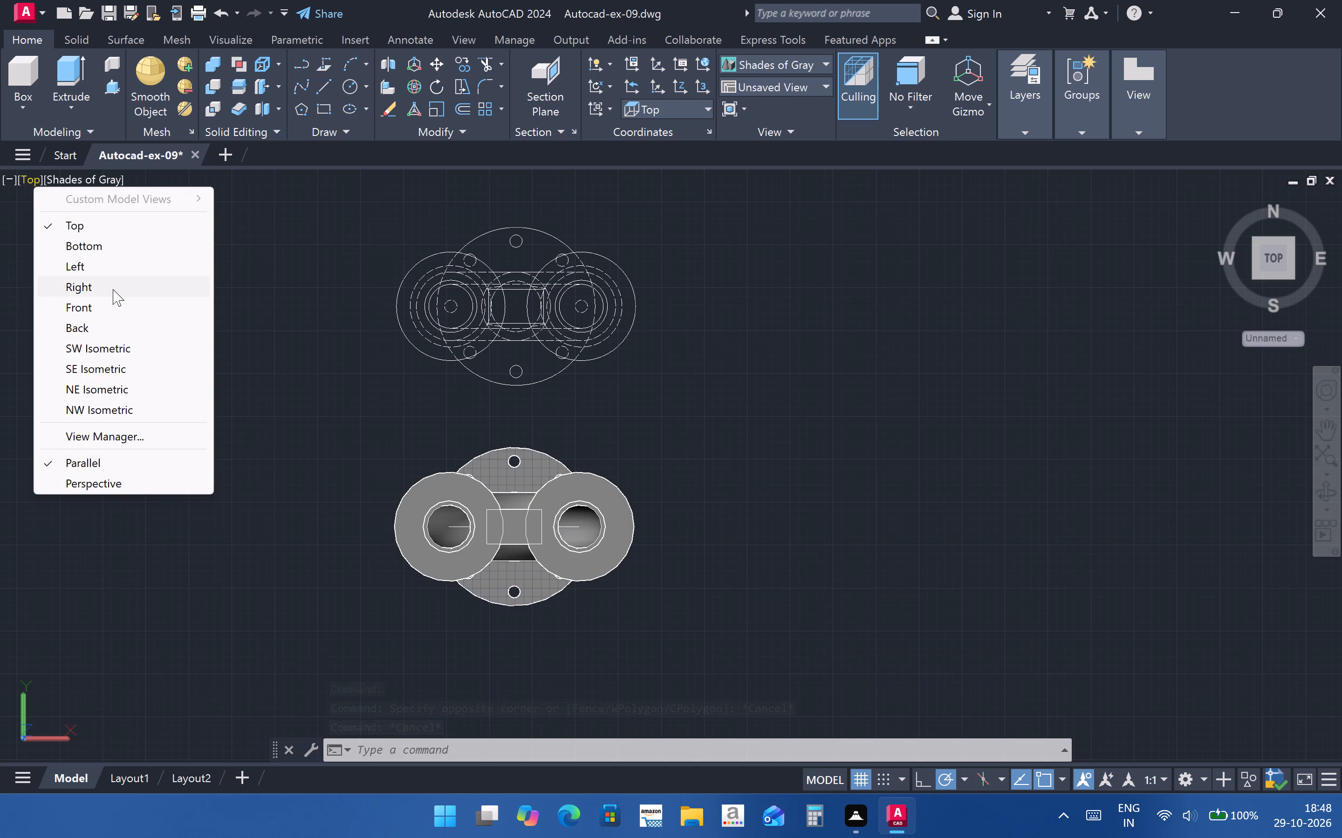
click(112, 308)
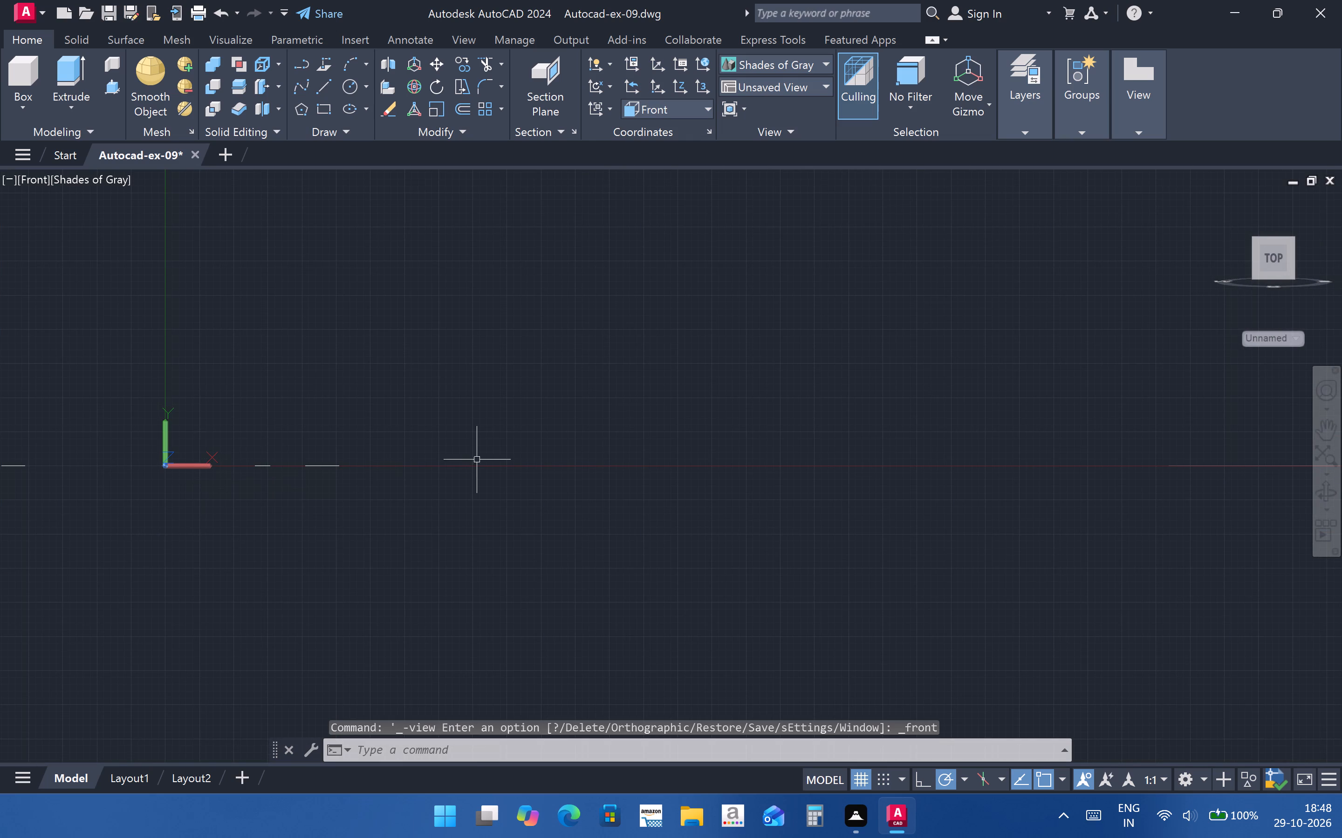
Examine how the pipe model and its flatshot blocks lie in the Front view.
scroll(233, 472, up, 4)
scroll(365, 473, down, 2)
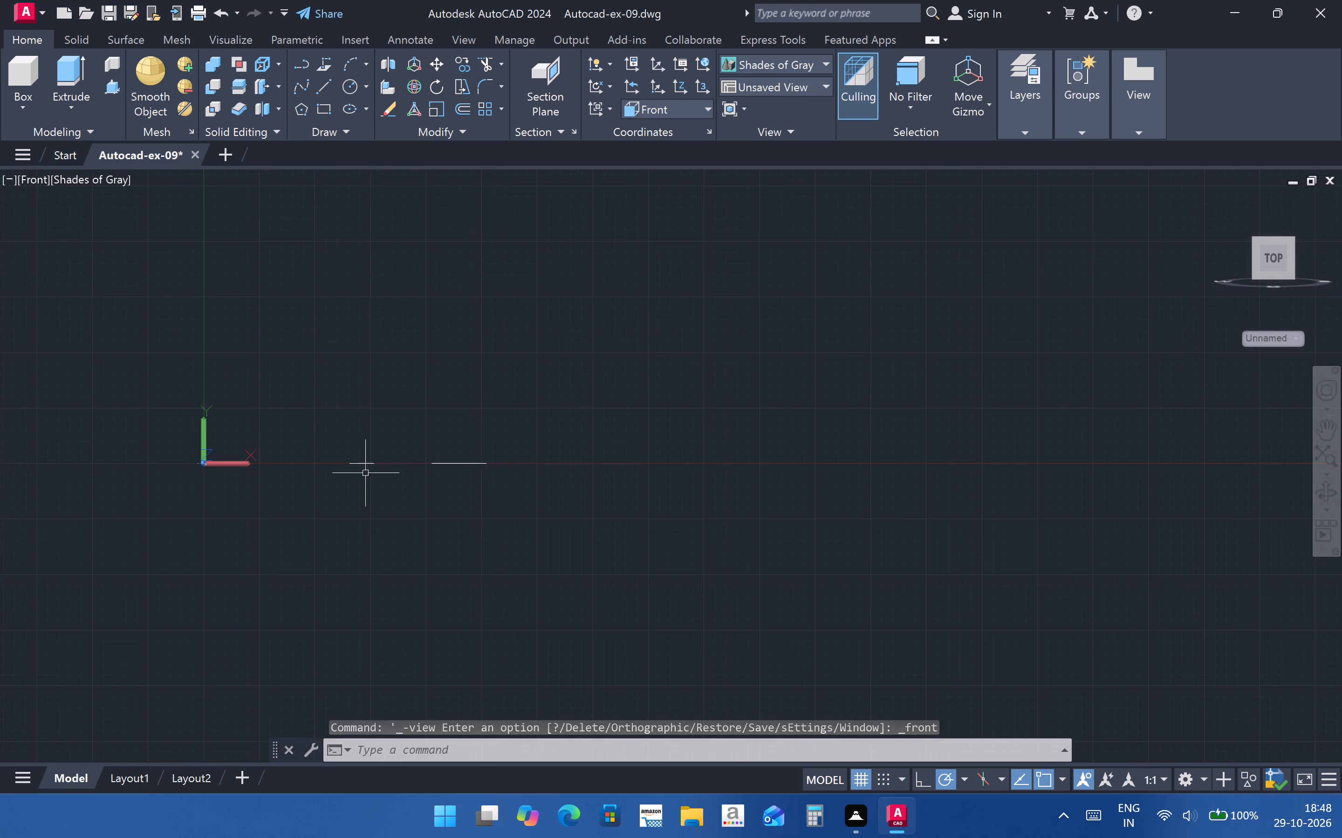
scroll(370, 477, down, 3)
middle_drag(352, 502, 407, 494)
scroll(294, 471, up, 2)
scroll(390, 466, up, 2)
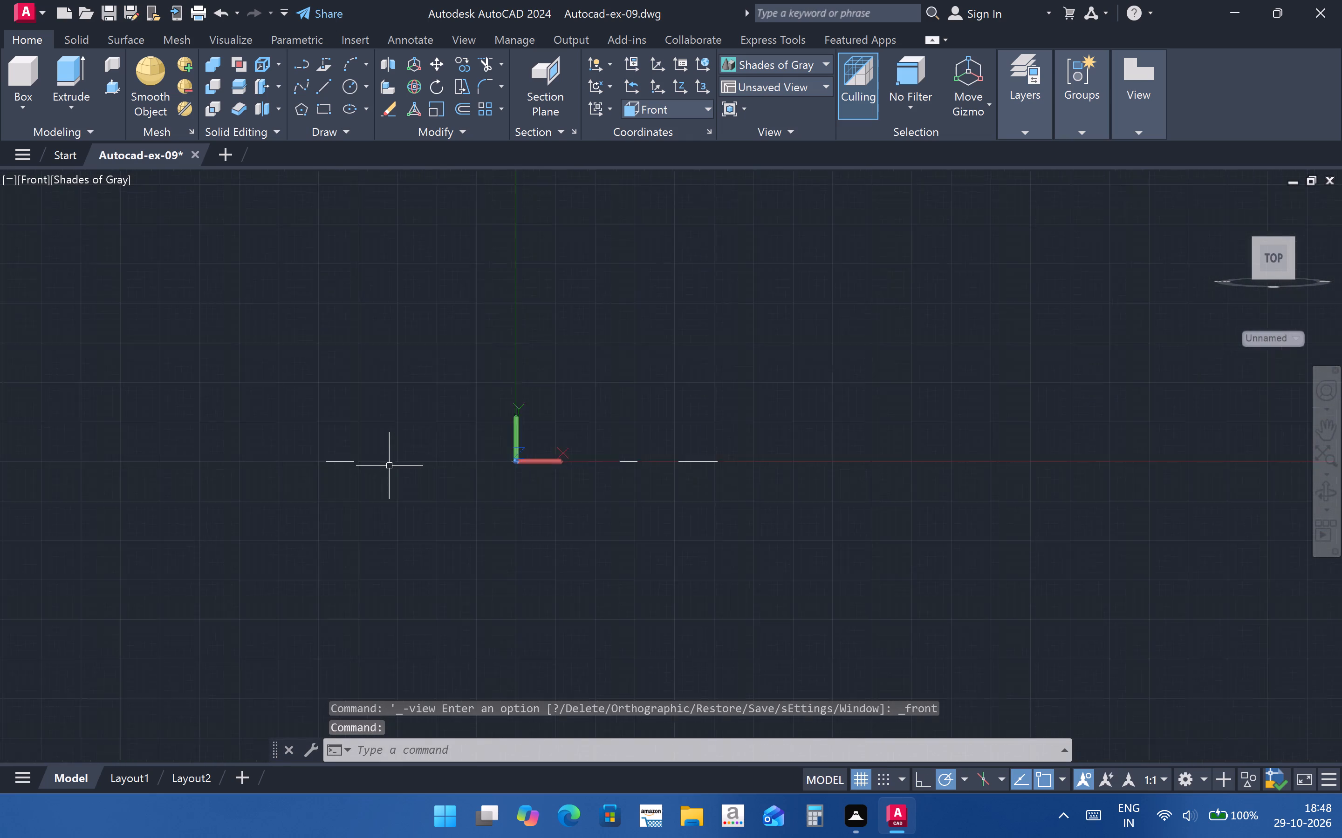
scroll(390, 466, up, 5)
scroll(461, 483, down, 3)
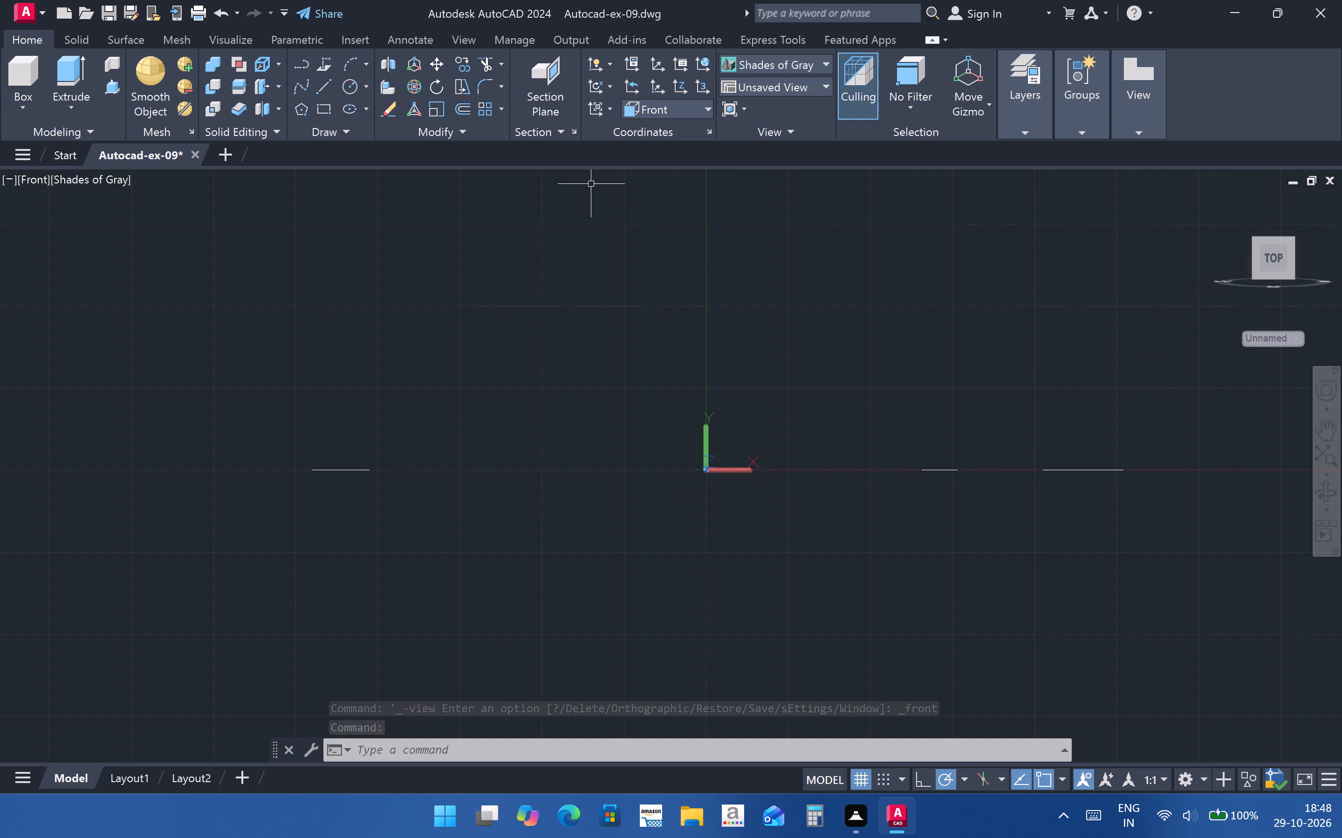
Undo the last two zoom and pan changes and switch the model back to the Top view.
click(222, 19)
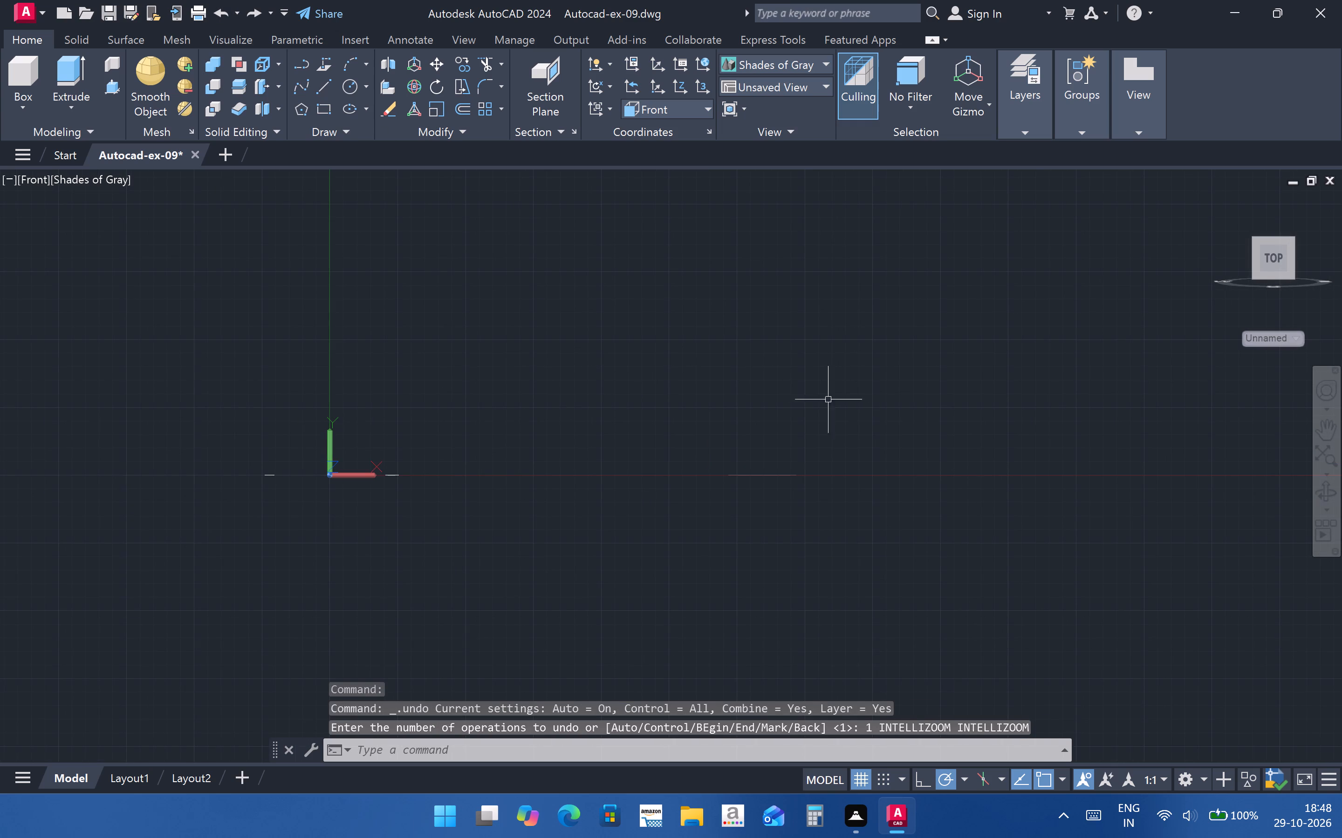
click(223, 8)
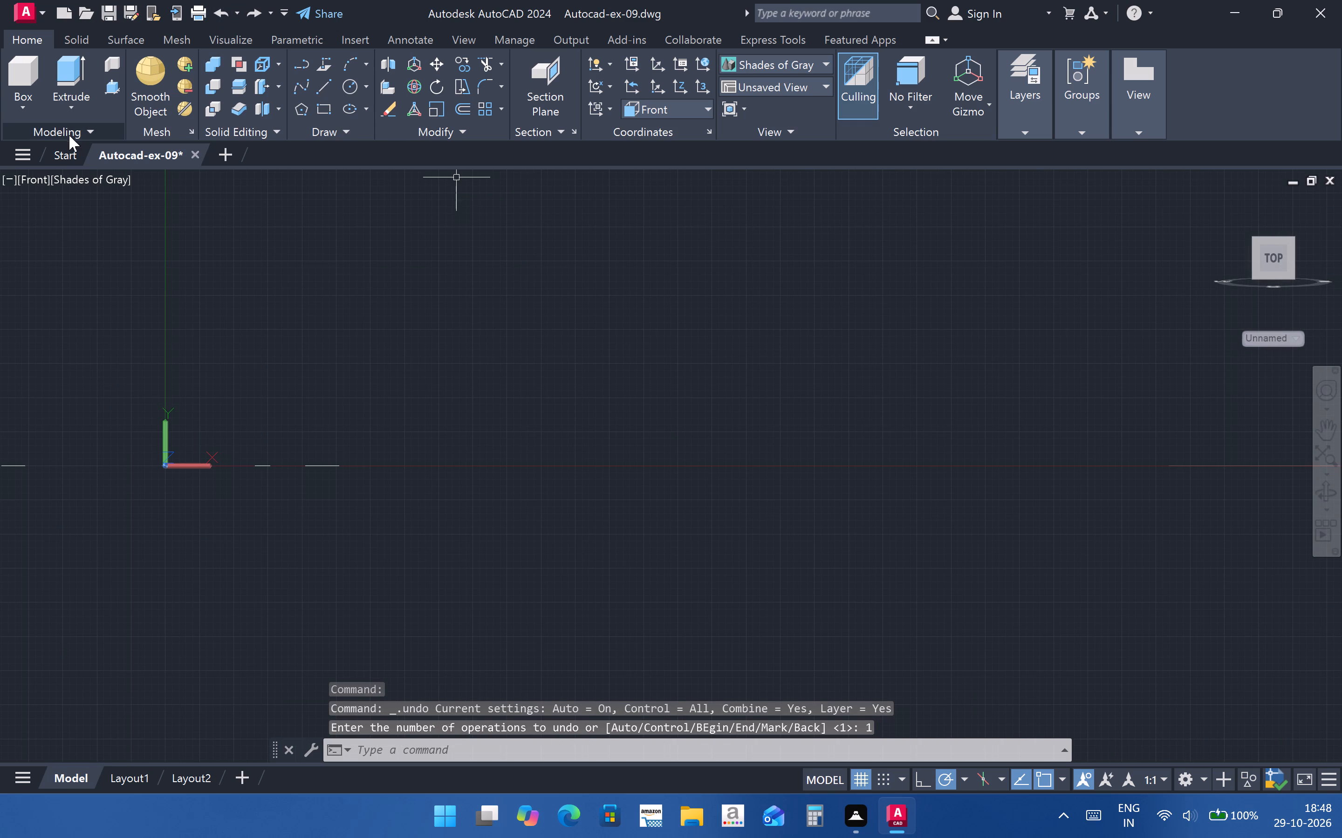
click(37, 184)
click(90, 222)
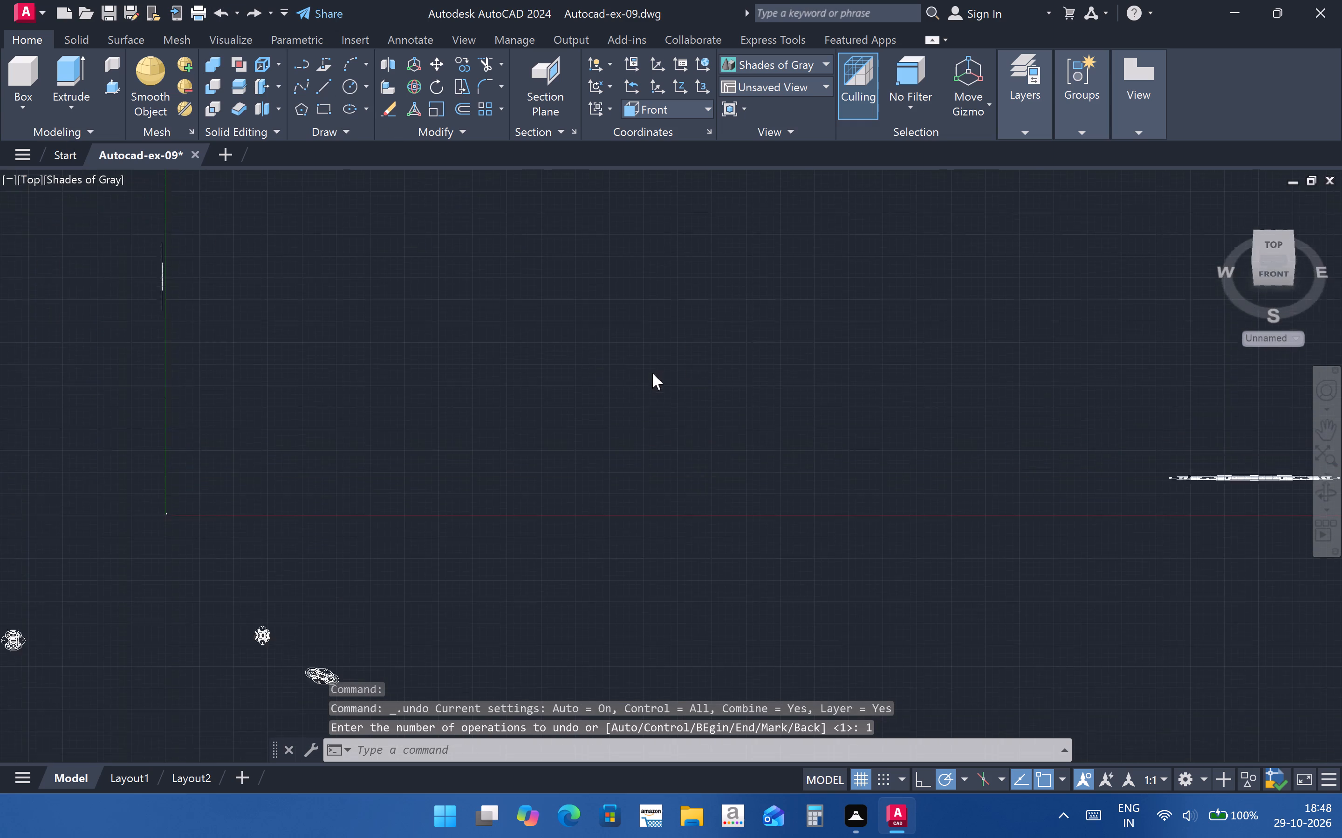
Inspect the pipe model and the inserted flatshot blocks in the Top view.
scroll(515, 466, down, 3)
scroll(470, 520, up, 5)
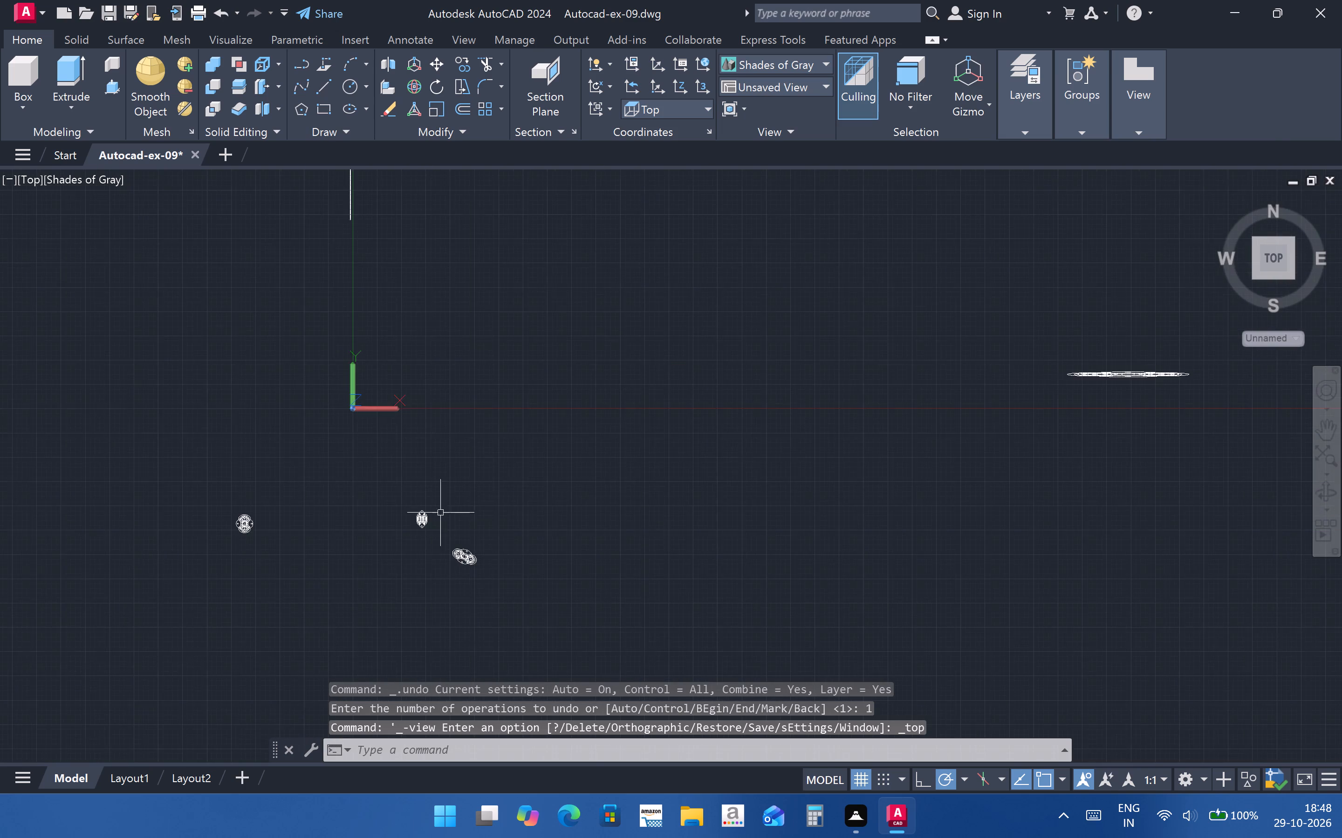
scroll(438, 514, up, 6)
scroll(453, 529, down, 4)
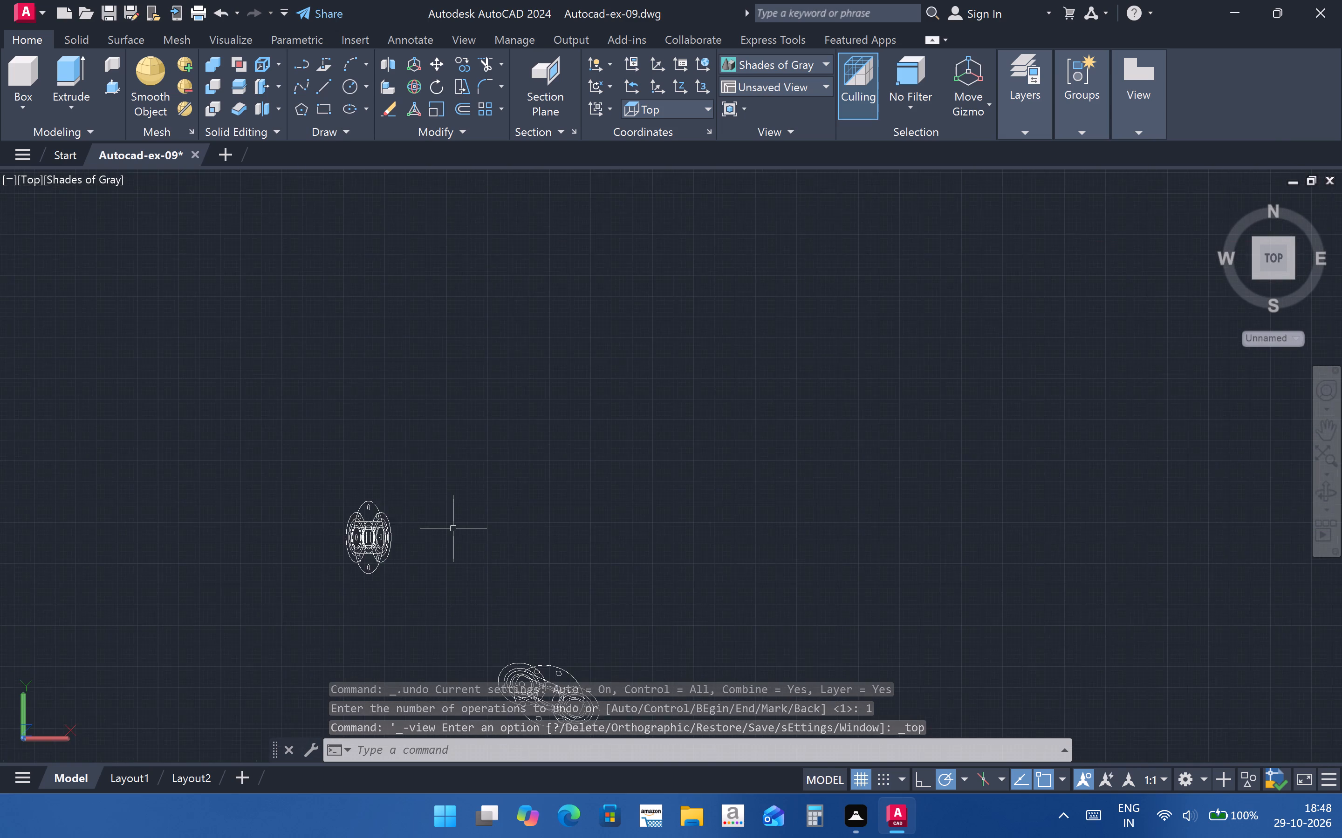
scroll(453, 529, down, 5)
scroll(454, 528, up, 8)
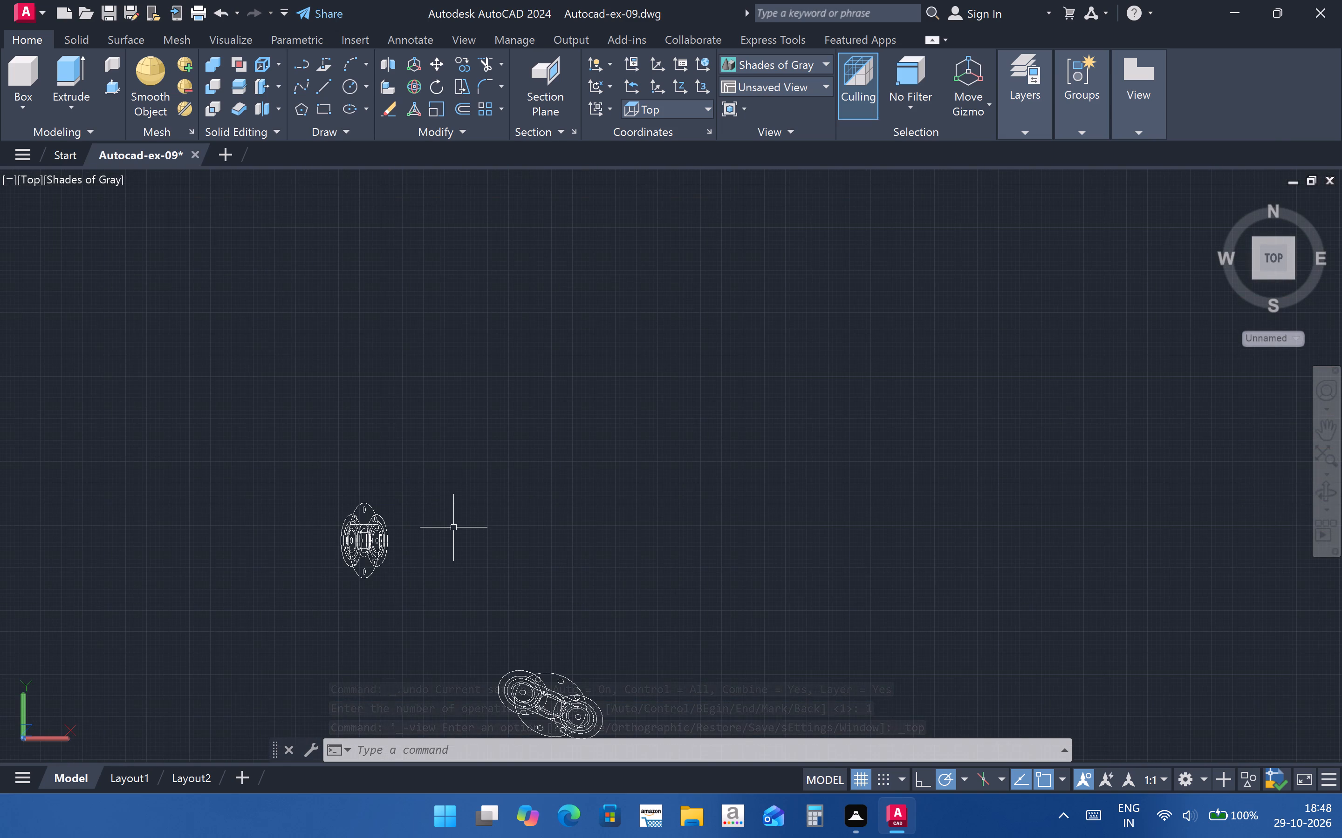
Close Autocad-ex-09 without saving the changes and reopen it from the recent drawings.
click(1327, 182)
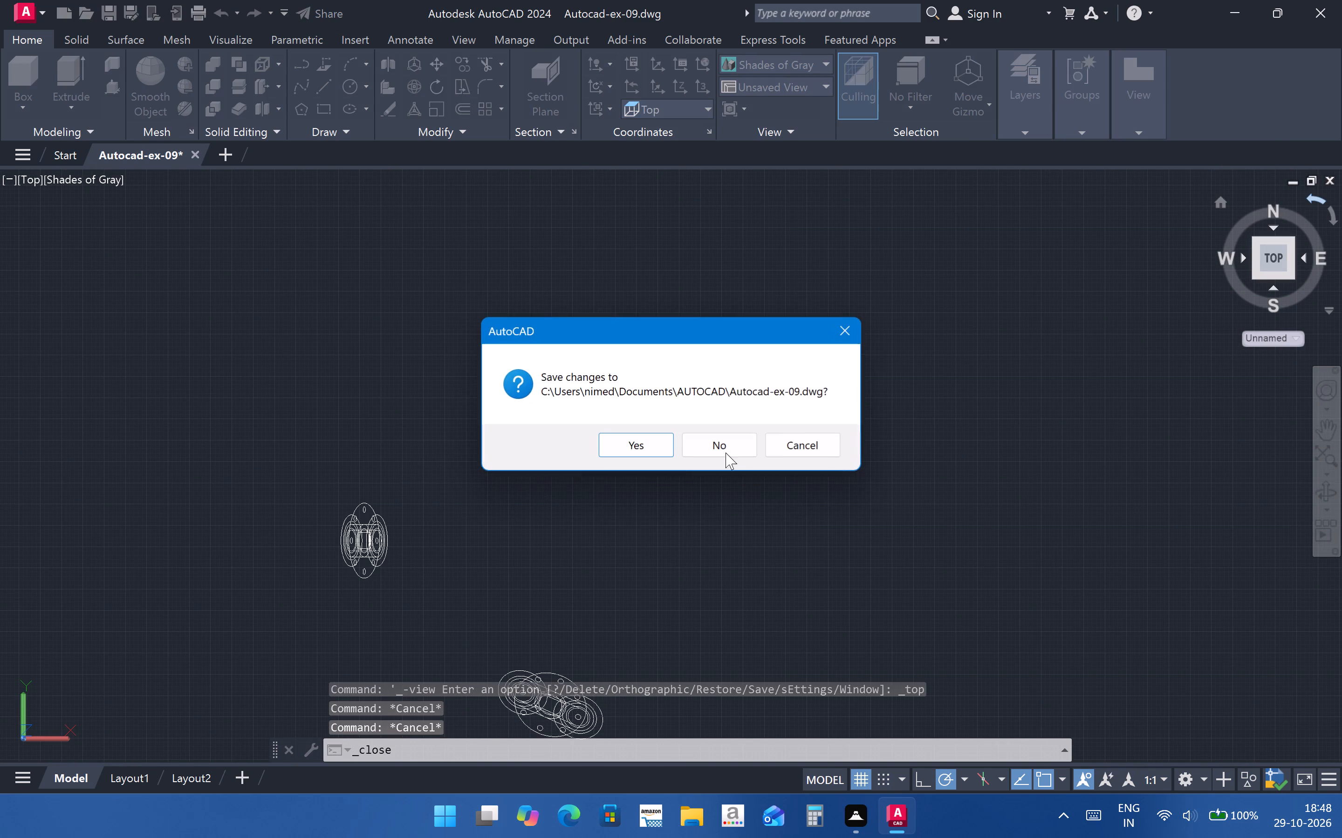
click(714, 445)
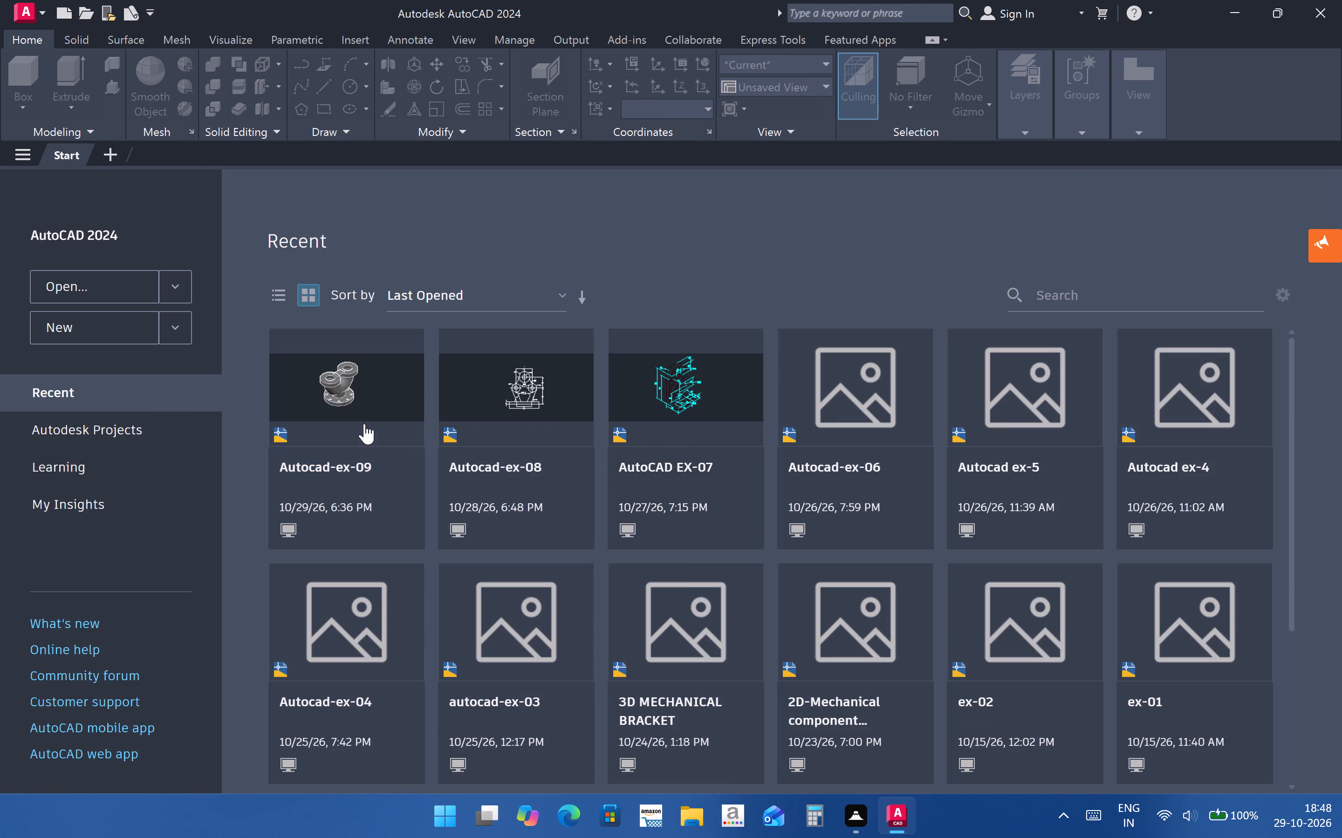
double_click(364, 424)
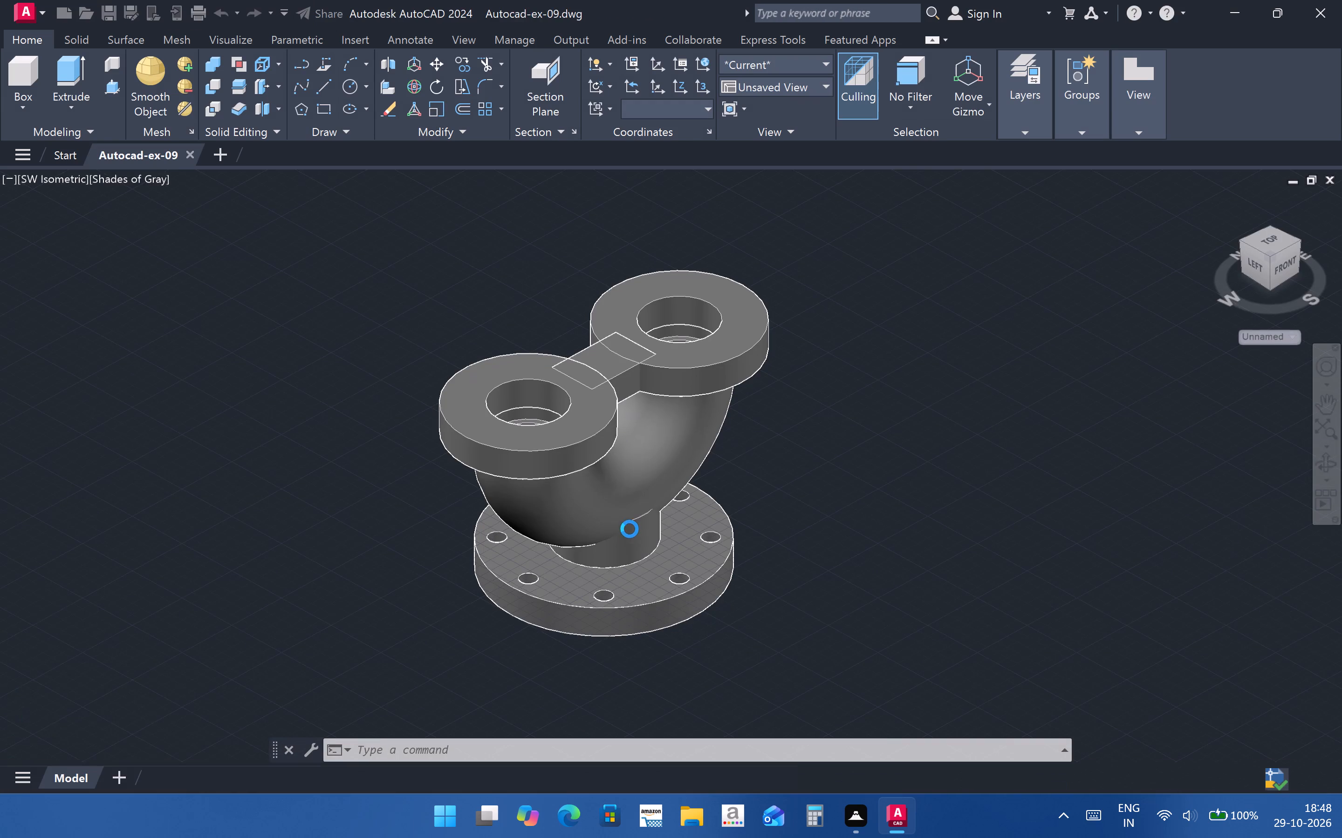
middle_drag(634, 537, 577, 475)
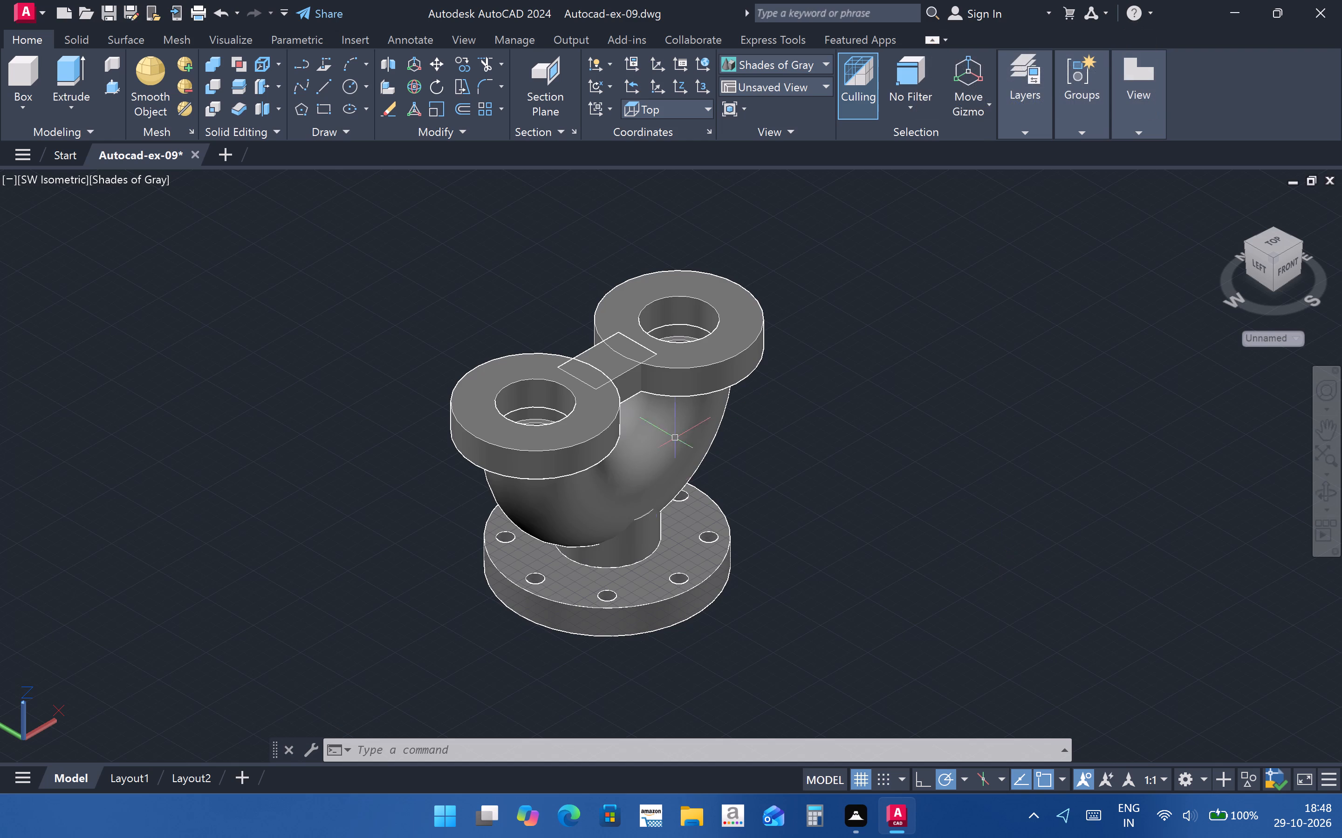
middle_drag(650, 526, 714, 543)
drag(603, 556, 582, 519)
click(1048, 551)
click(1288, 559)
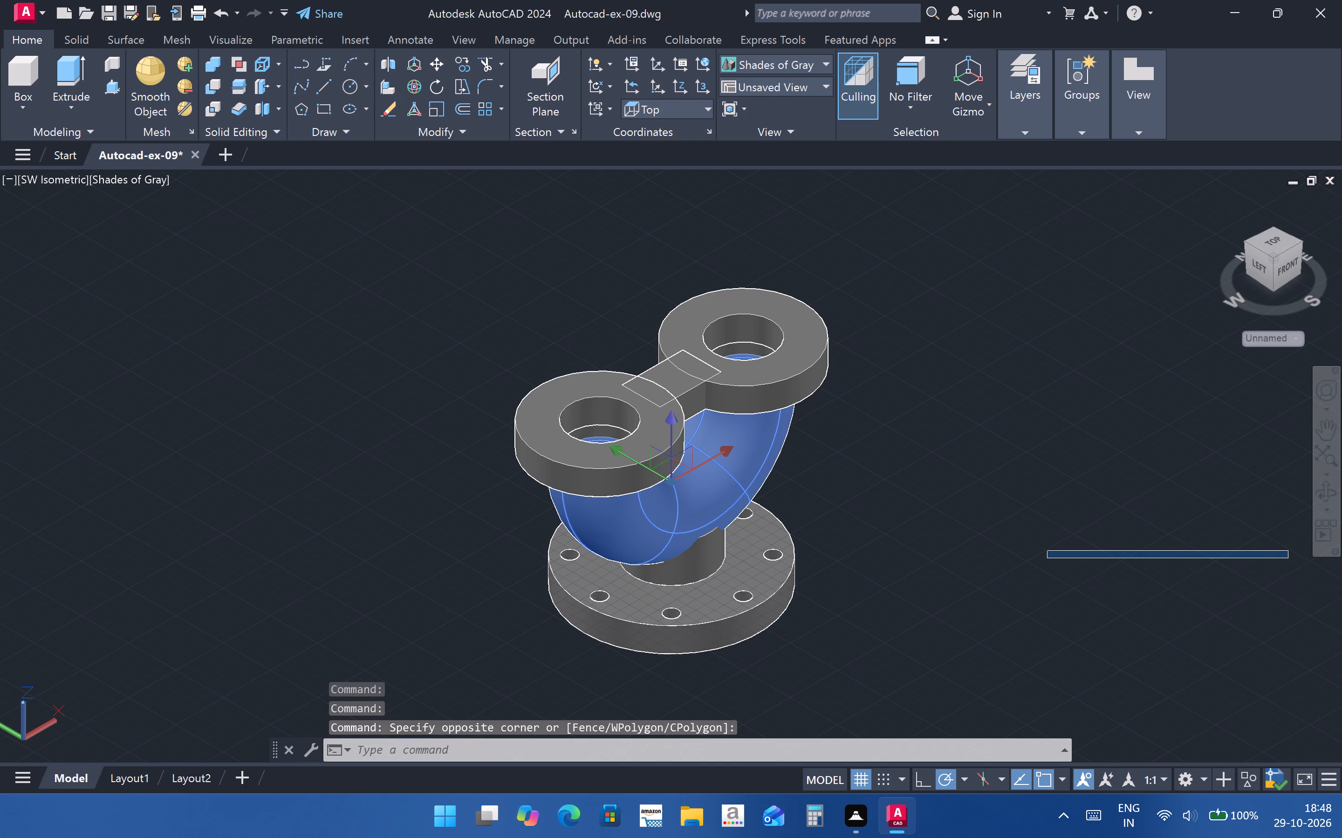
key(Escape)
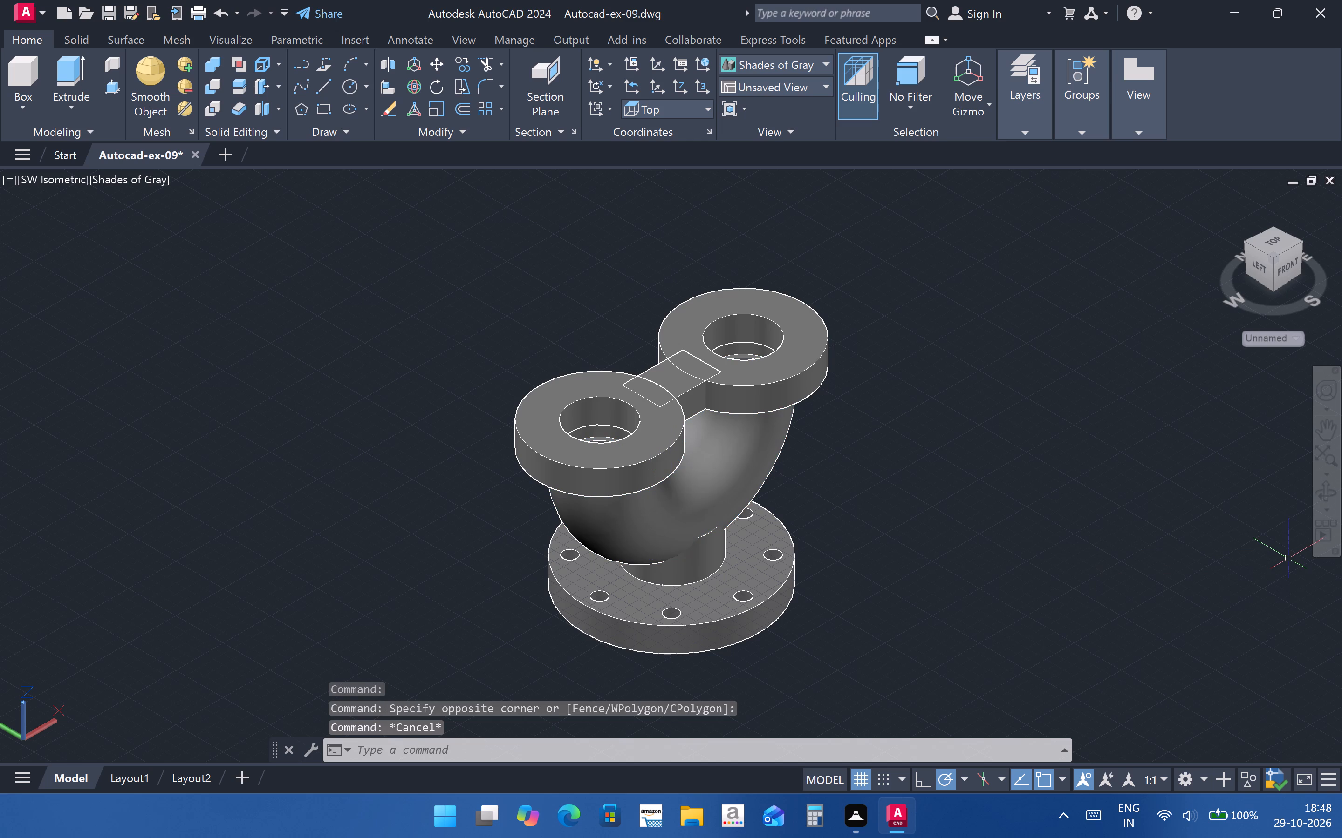
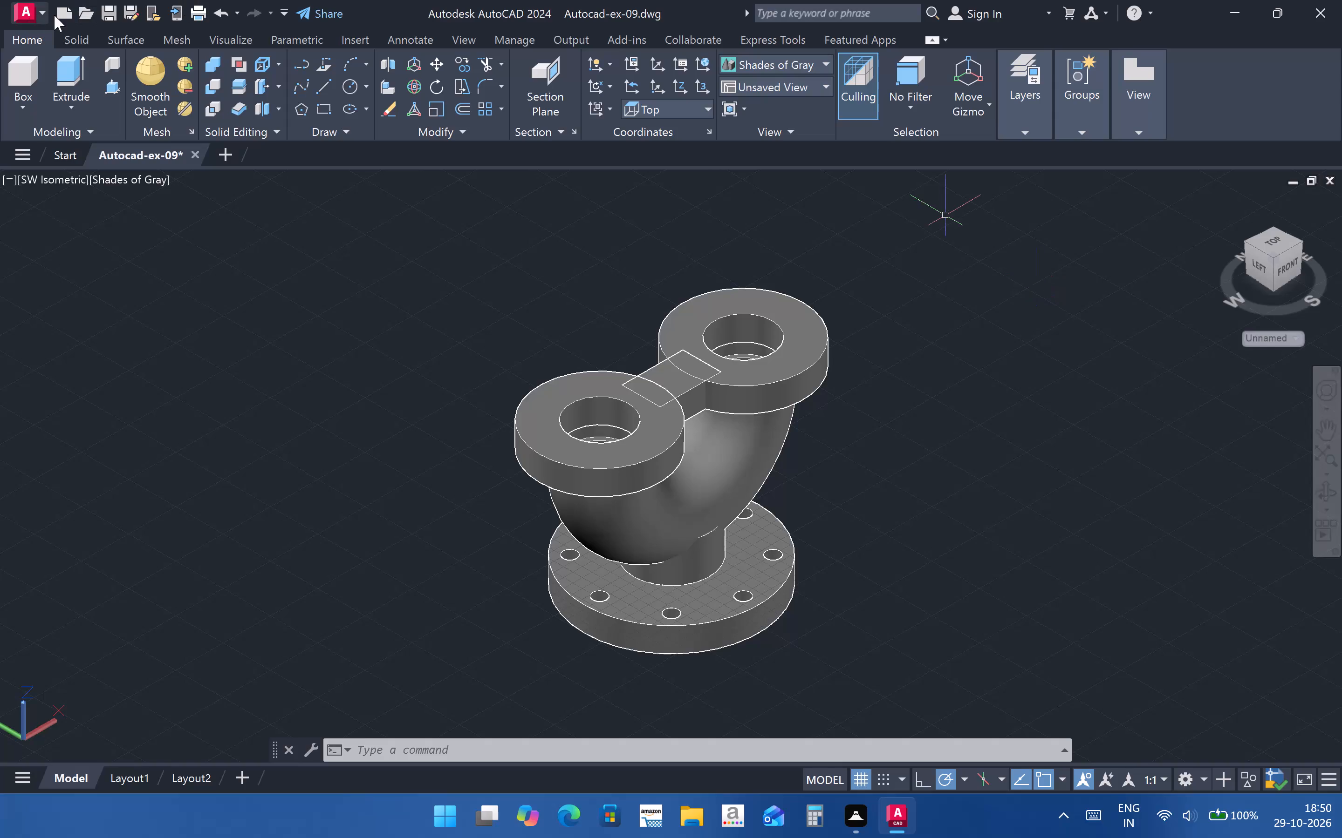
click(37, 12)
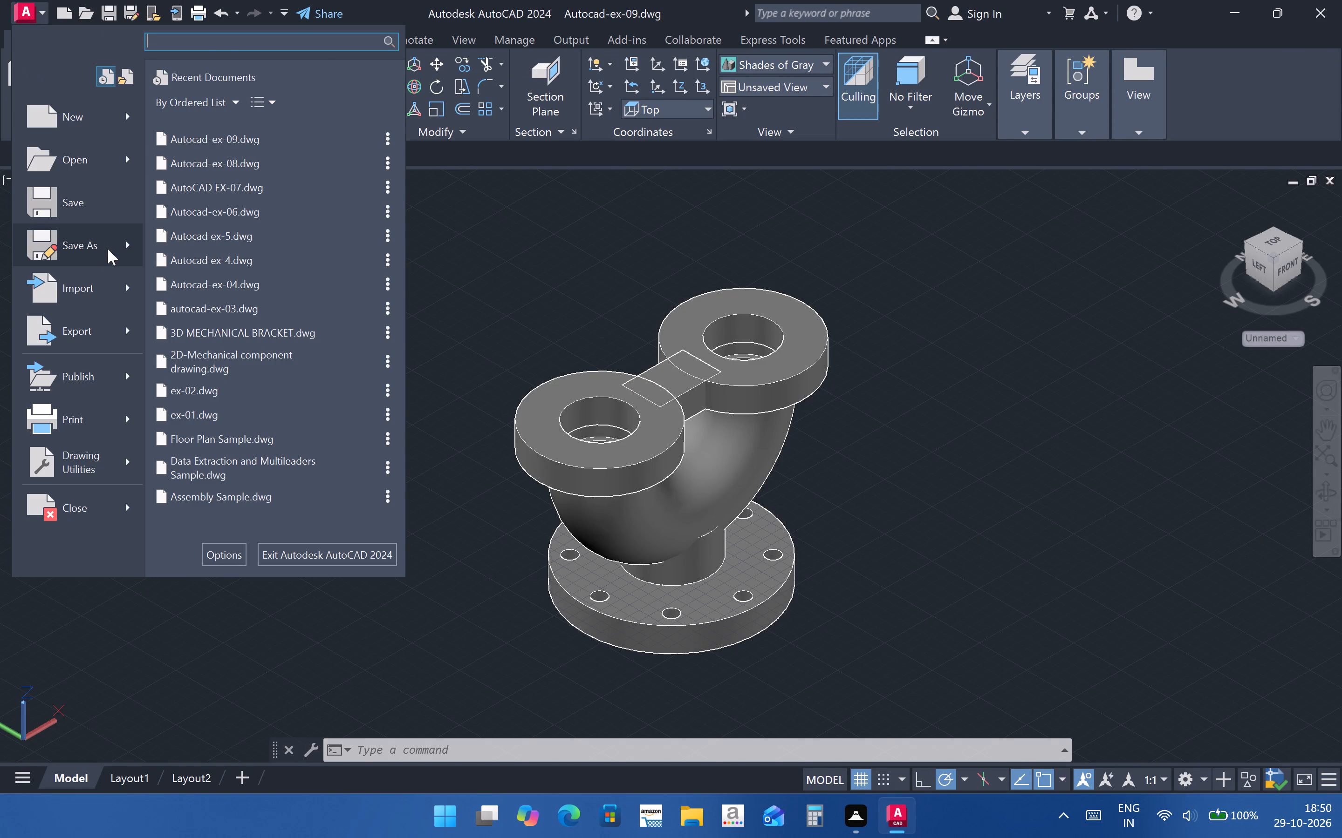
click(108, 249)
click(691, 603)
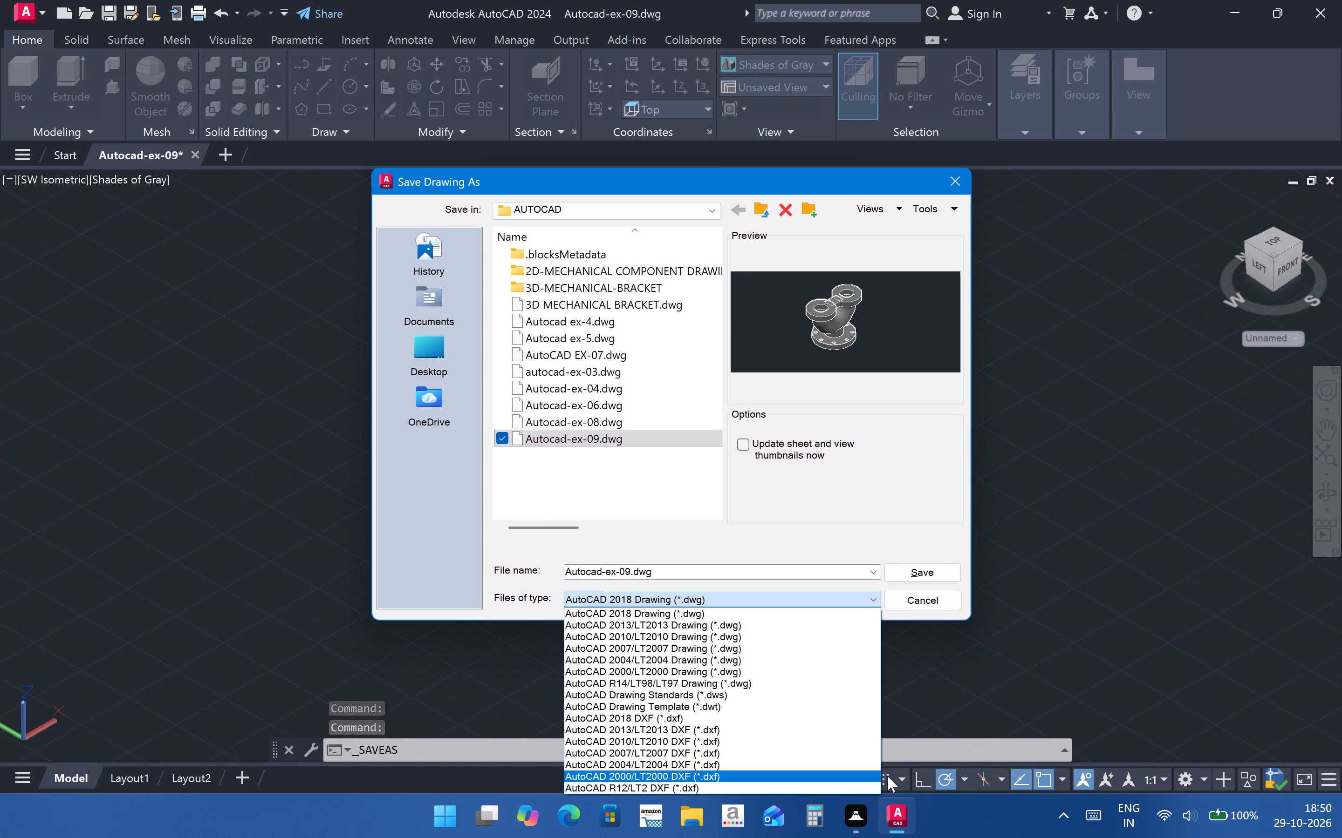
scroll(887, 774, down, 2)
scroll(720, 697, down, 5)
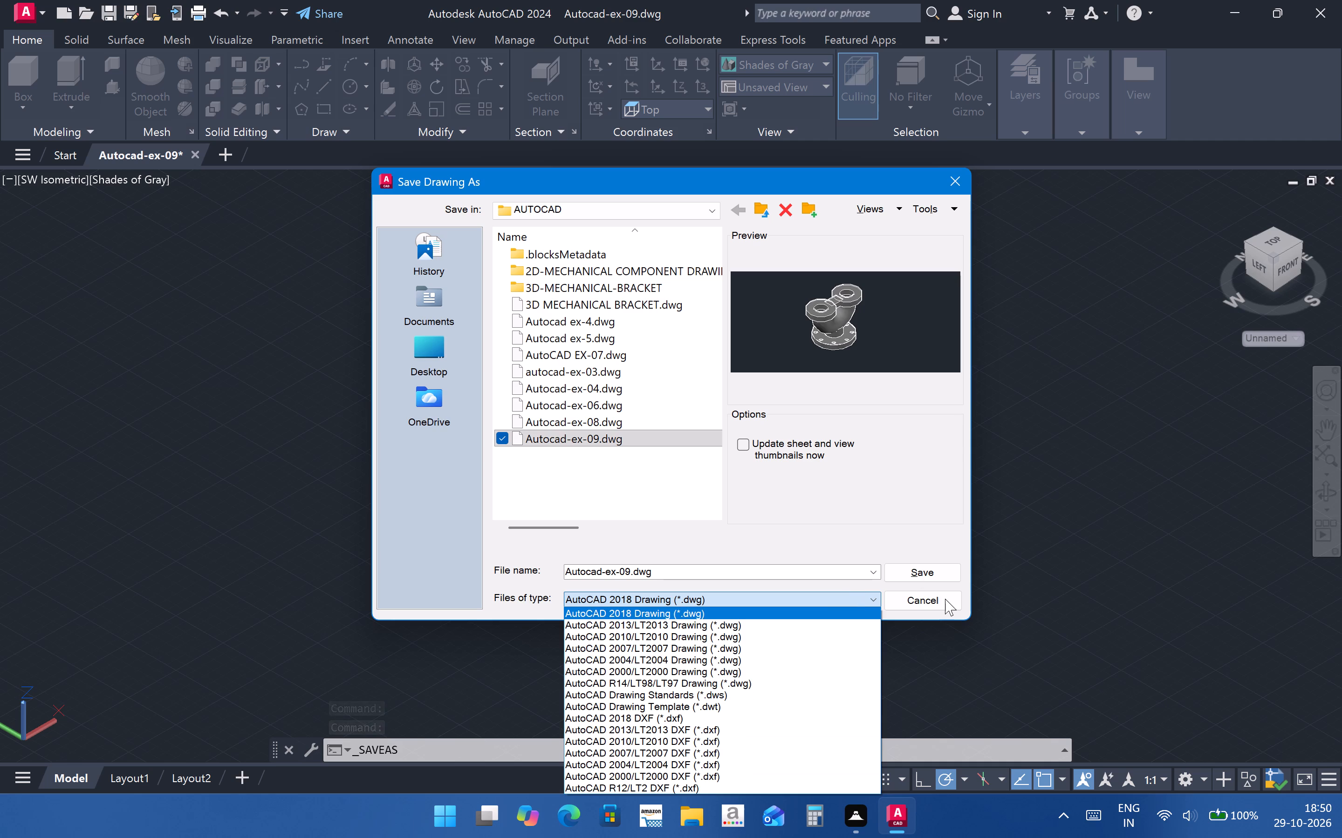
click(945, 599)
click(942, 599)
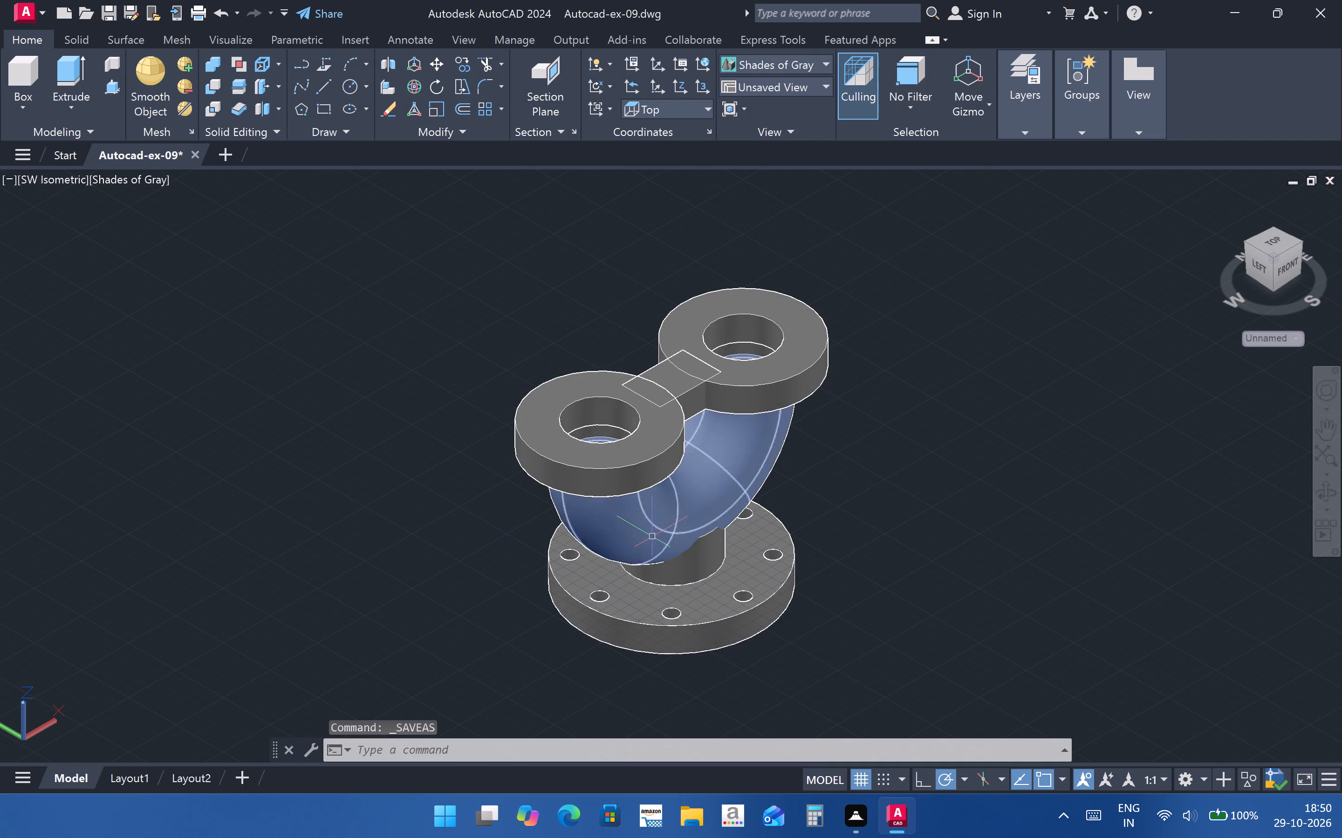
Switch the flanged pipe model from the SW Isometric view to the Front view.
middle_drag(652, 536, 630, 521)
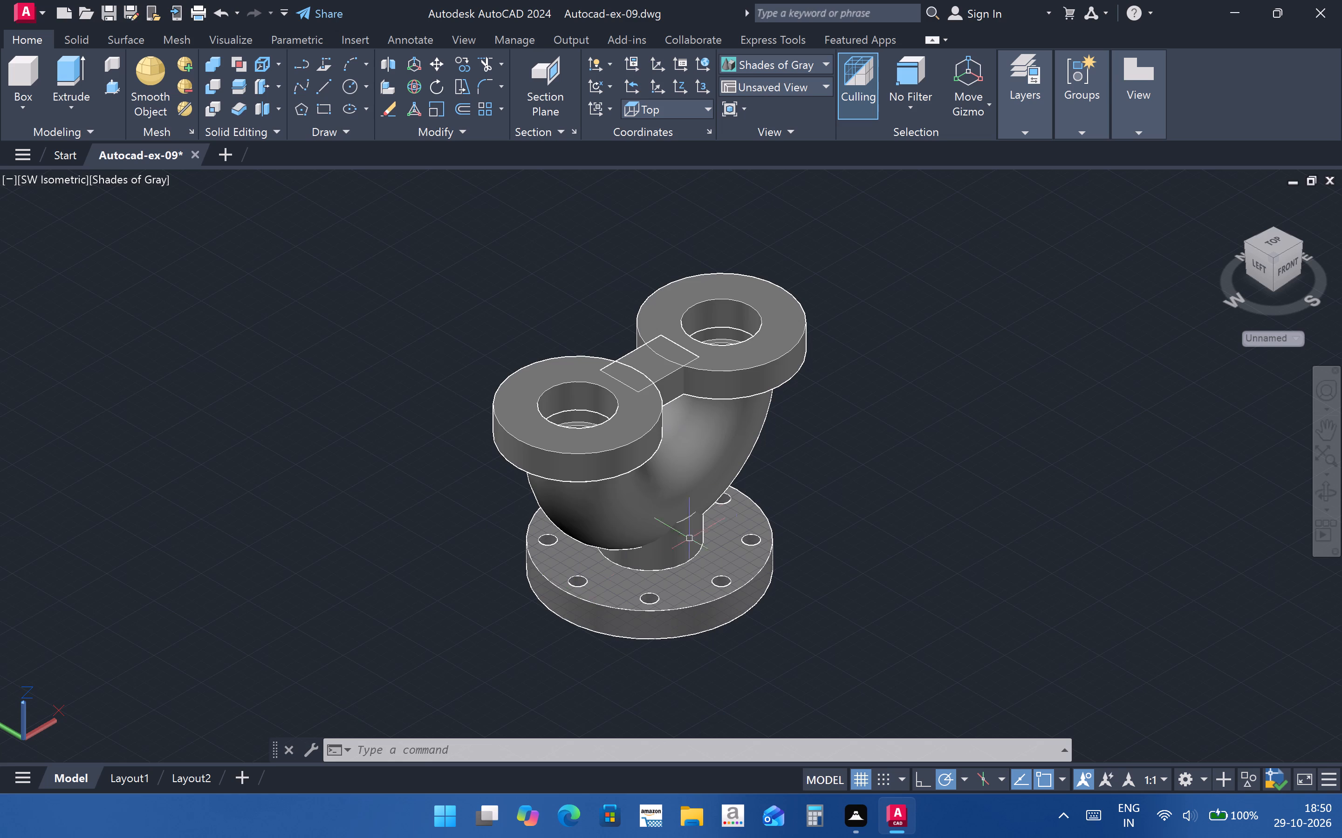
click(73, 182)
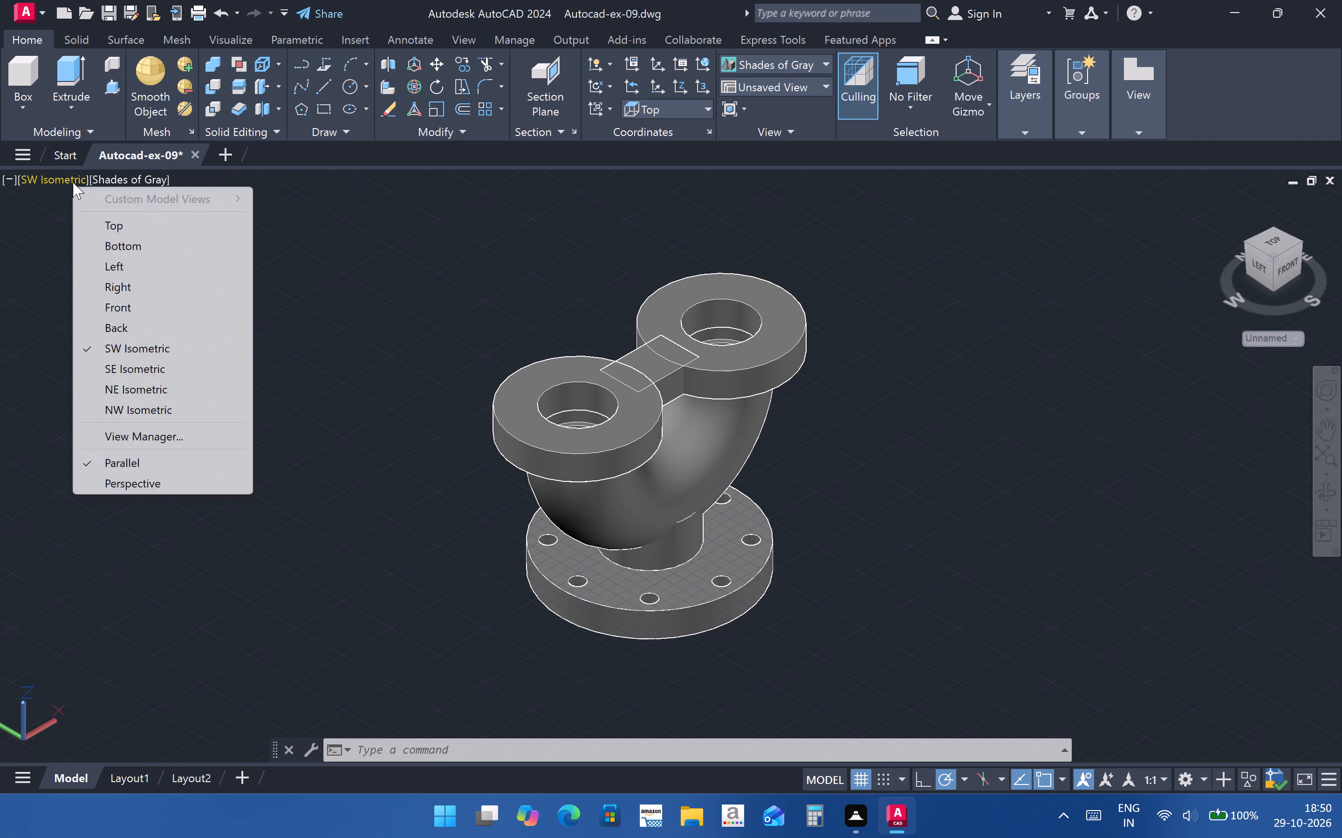
click(150, 306)
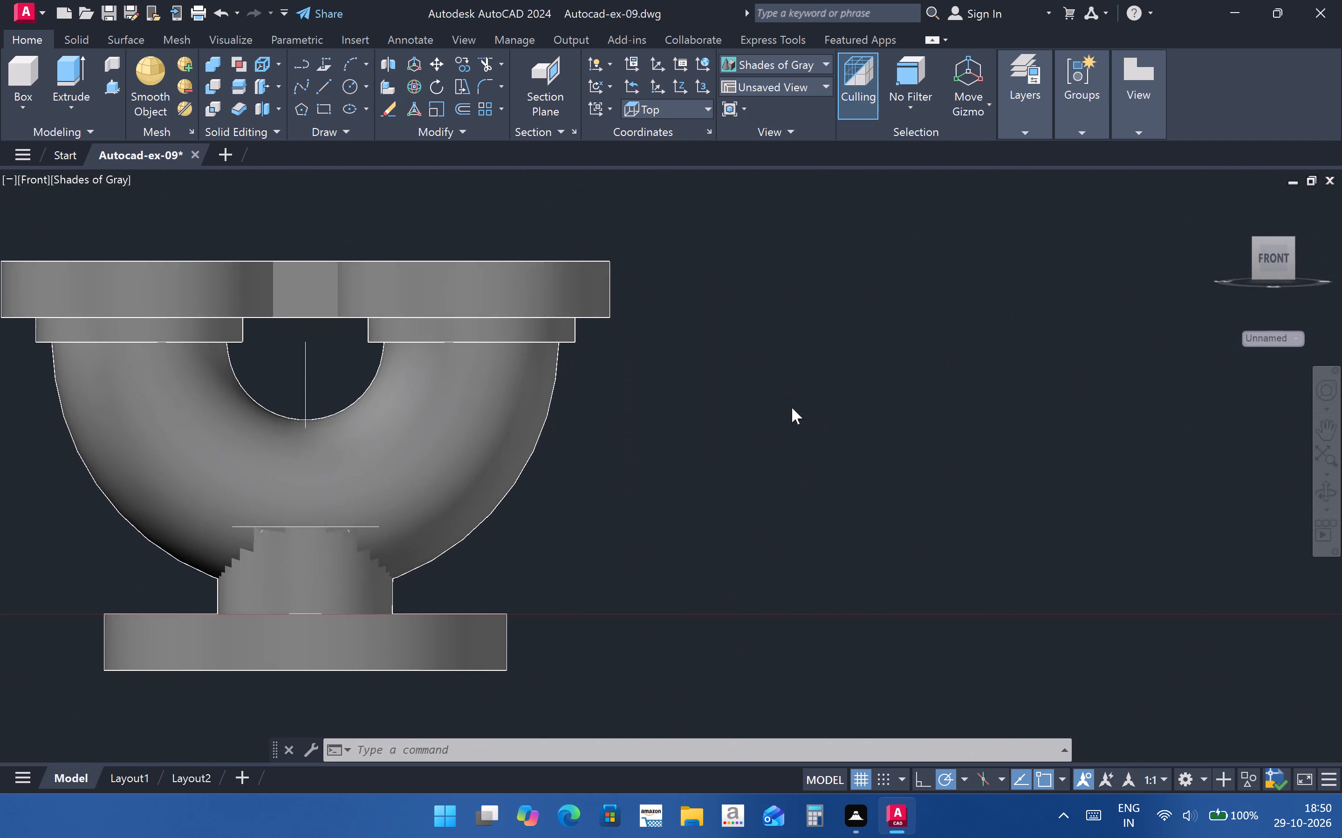
scroll(722, 511, up, 3)
scroll(298, 508, down, 4)
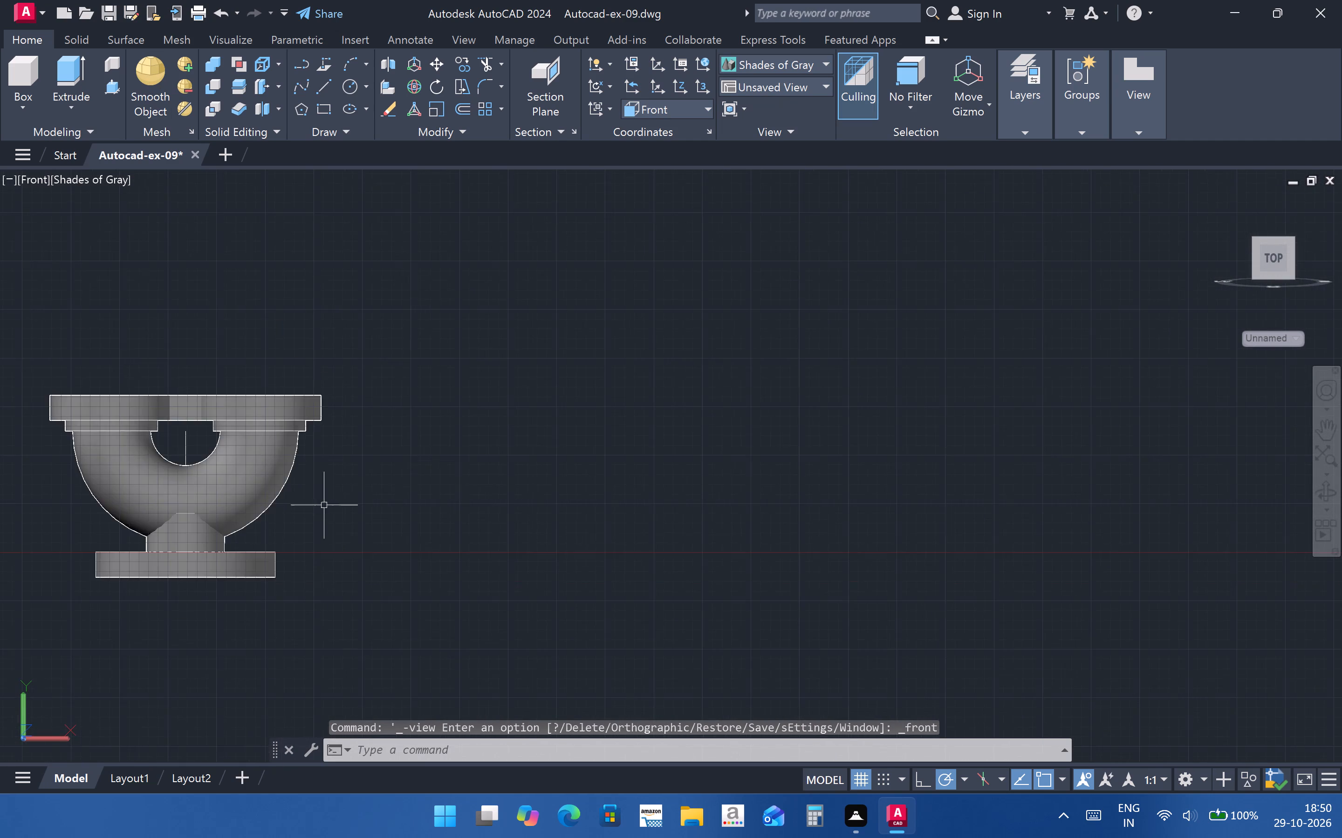
middle_drag(335, 506, 806, 539)
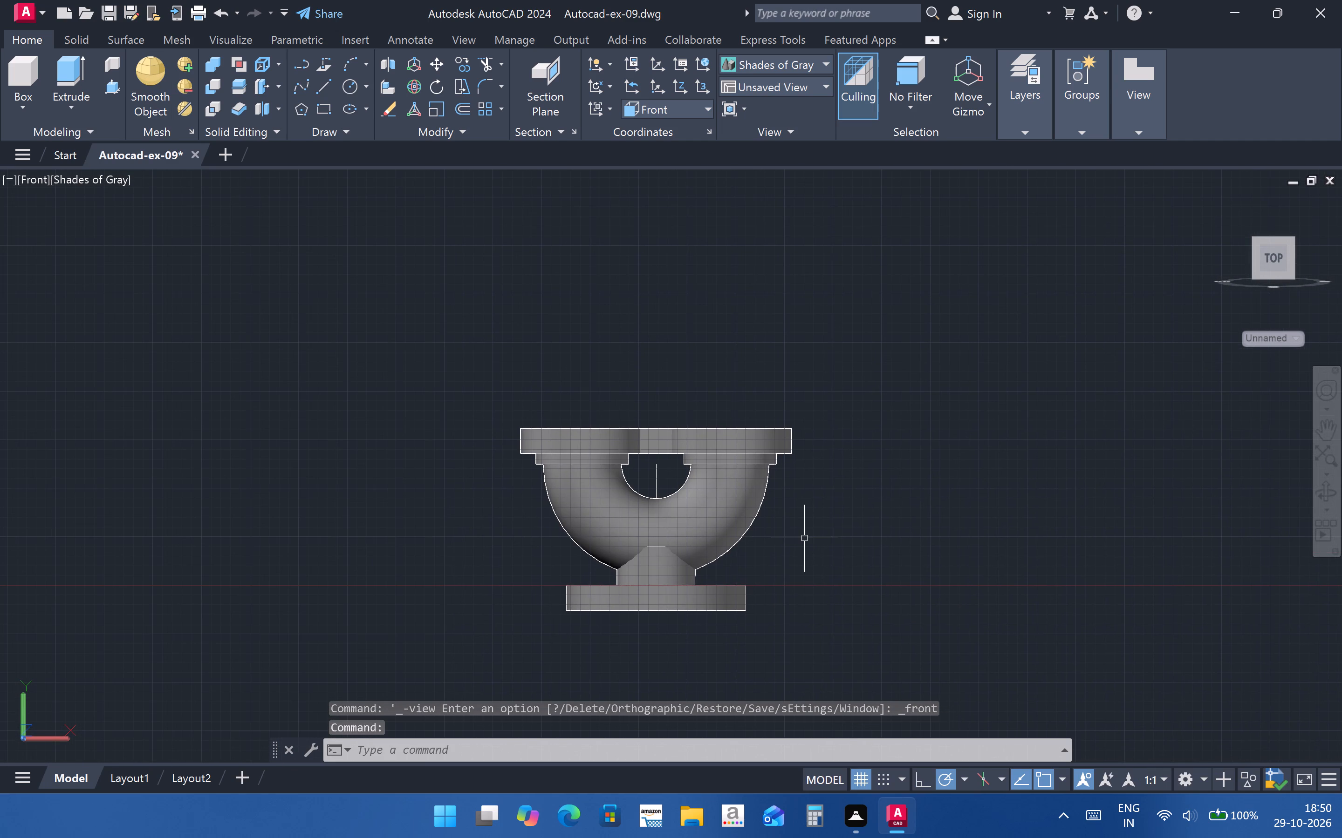
scroll(550, 529, up, 1)
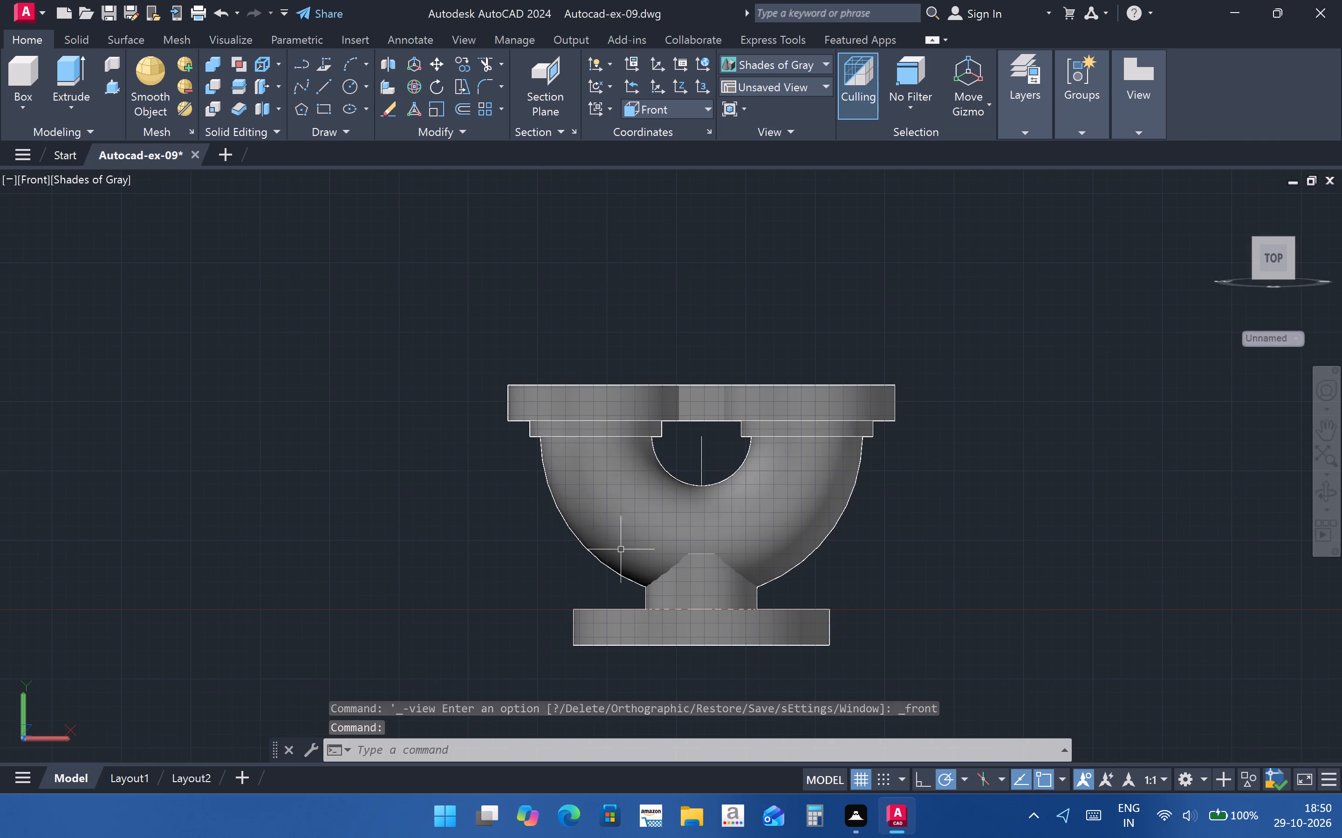
middle_drag(635, 549, 614, 518)
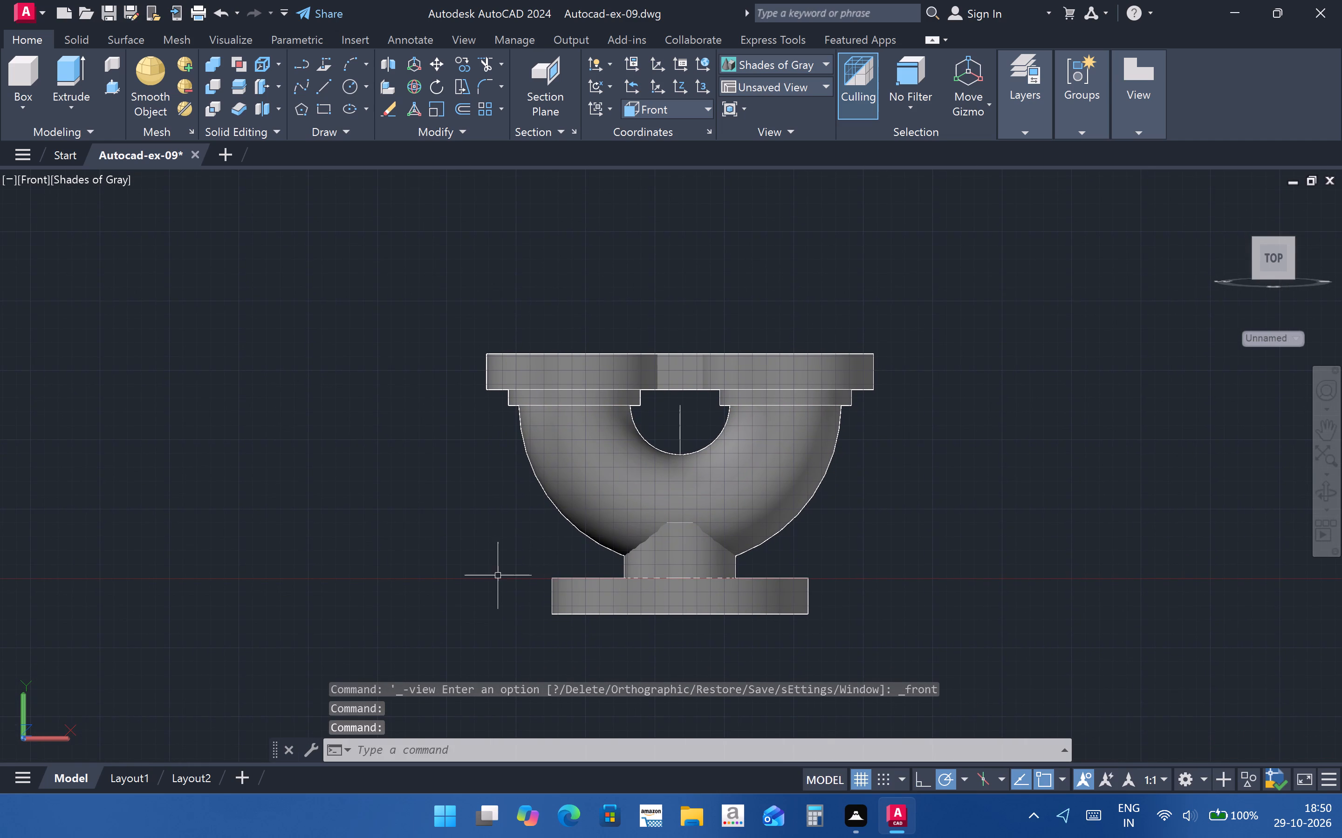
click(499, 576)
click(498, 581)
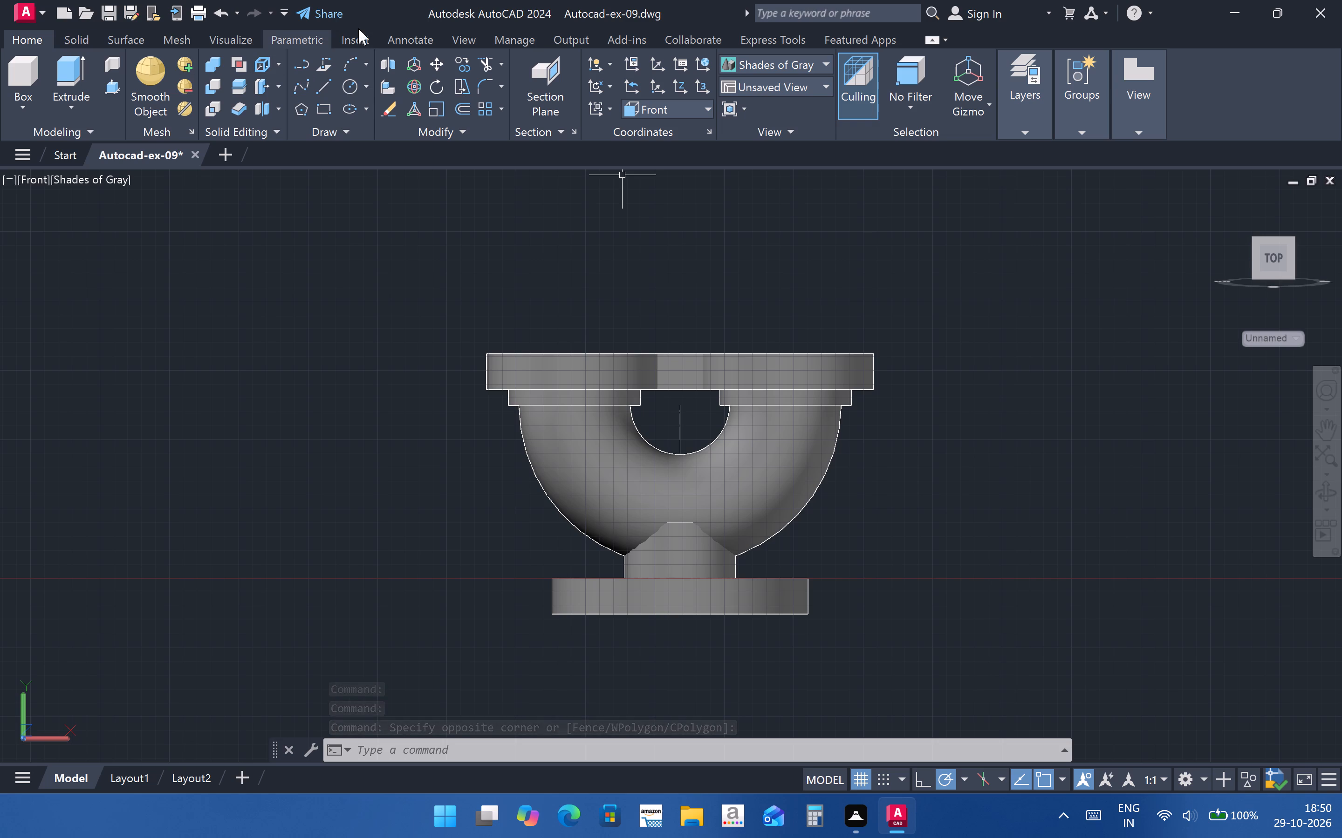
Dimension the top edge of the upper-left flange, placing the dimension line just above it.
click(402, 33)
click(323, 84)
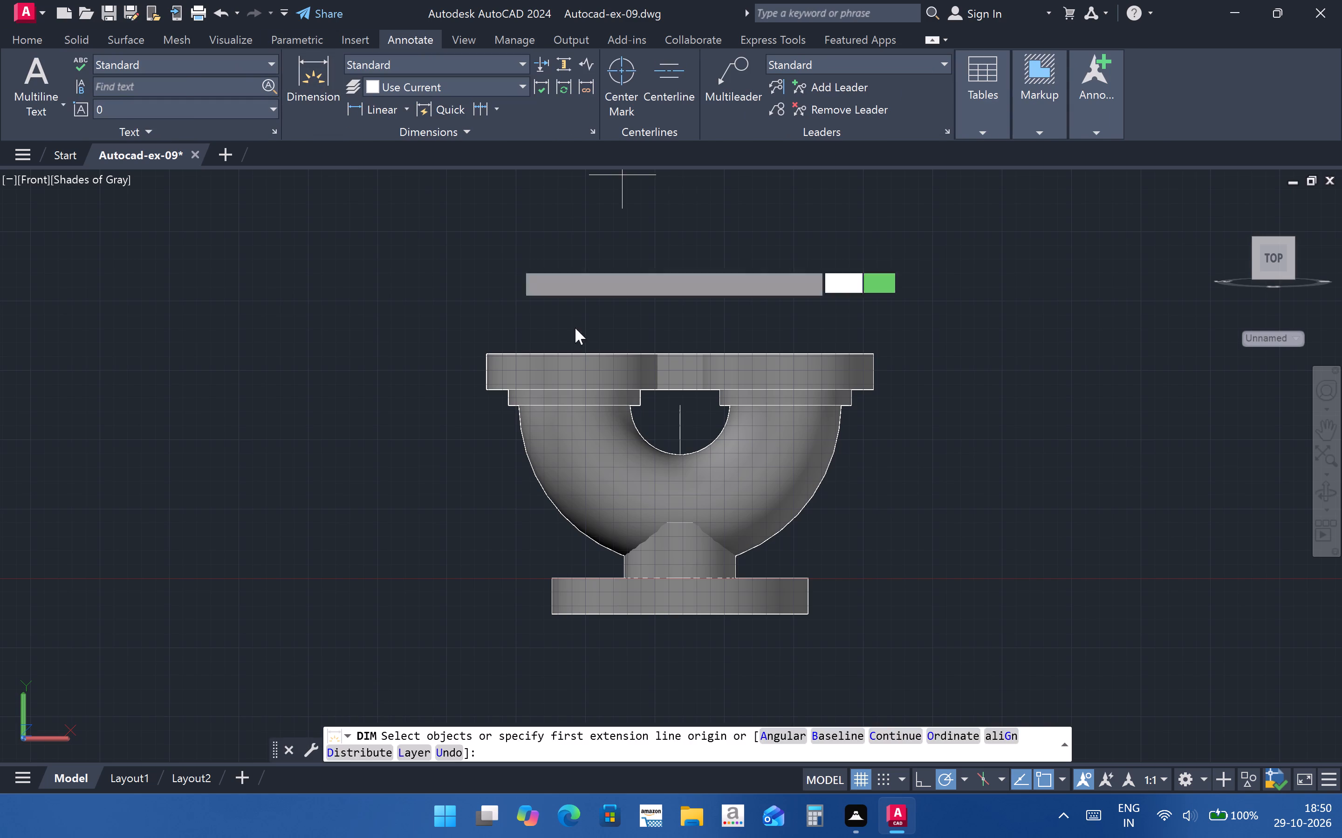
click(484, 356)
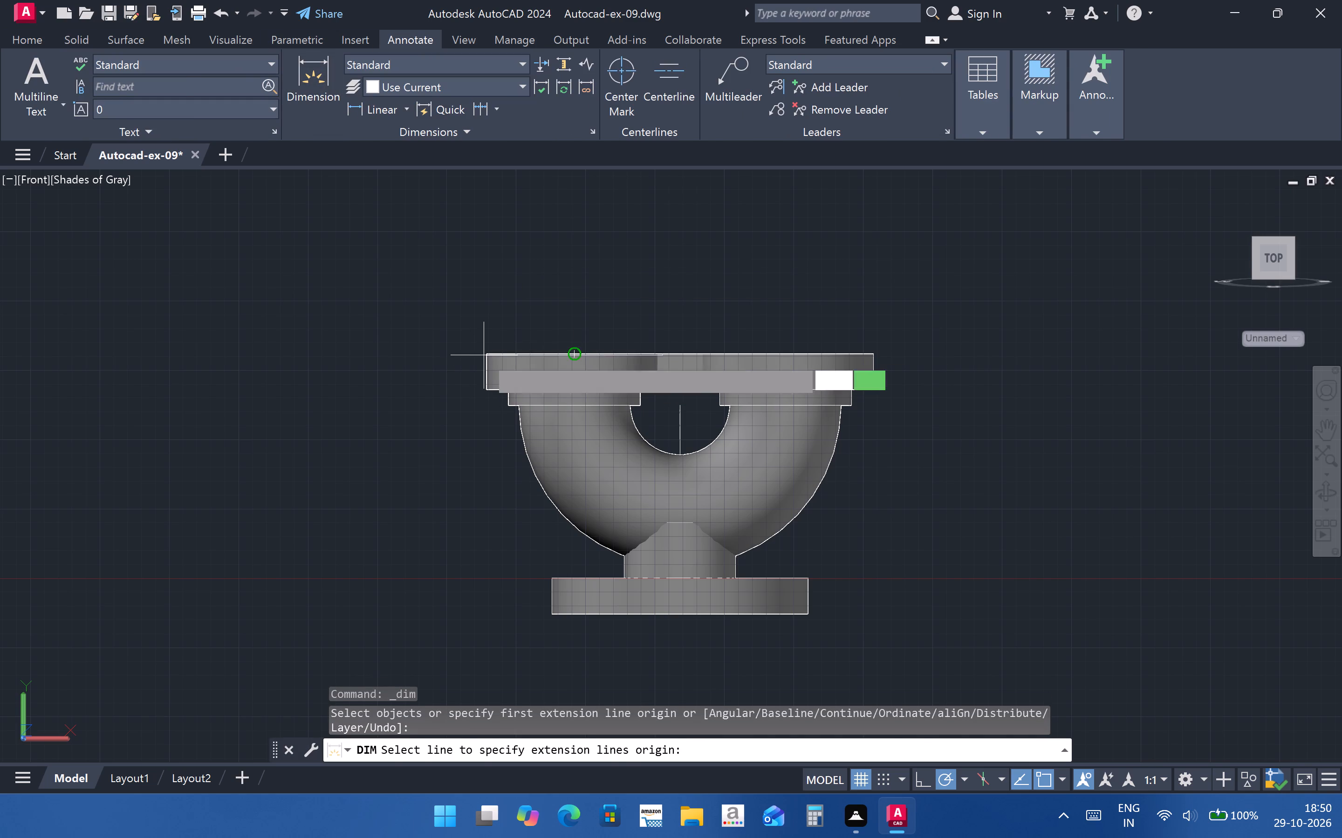
click(599, 336)
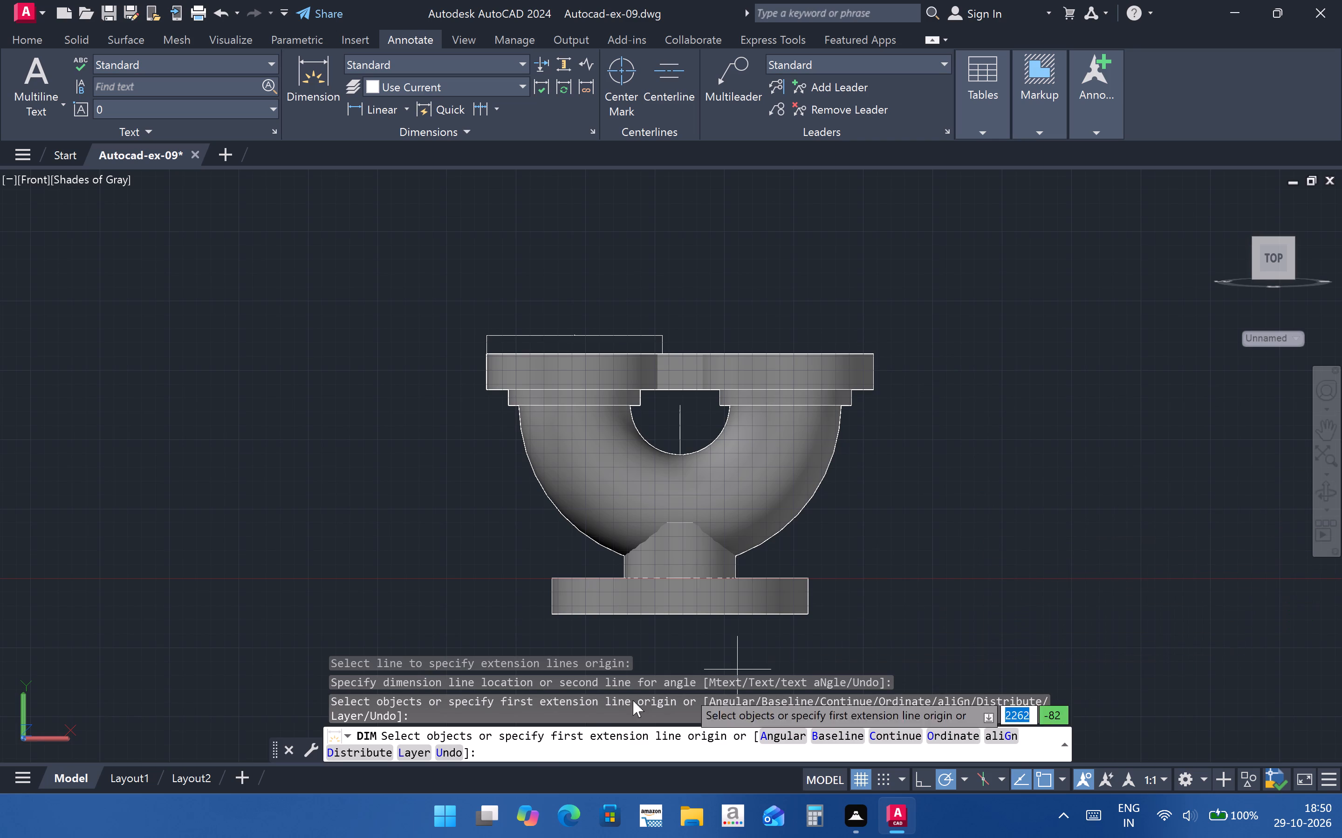
click(520, 750)
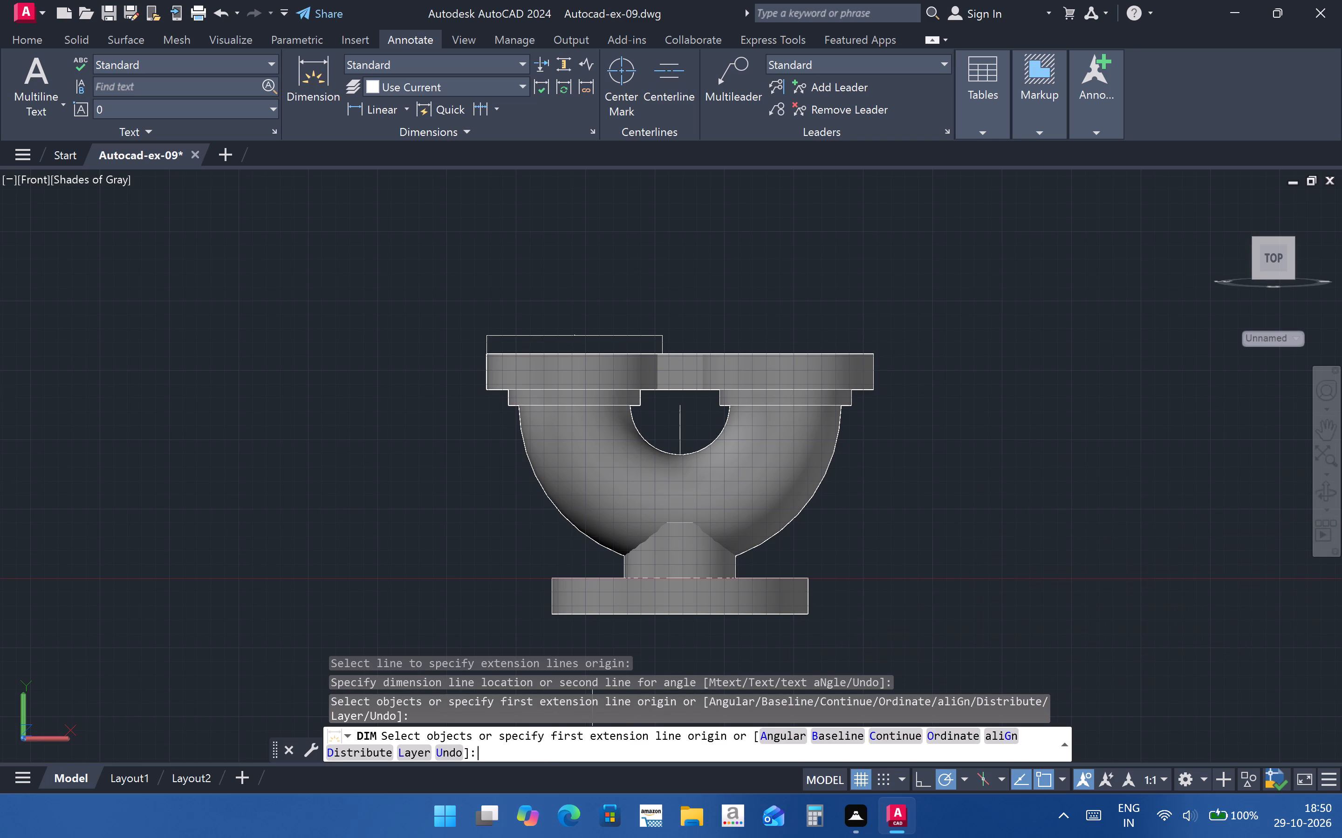
key(BackSpace)
key(Escape)
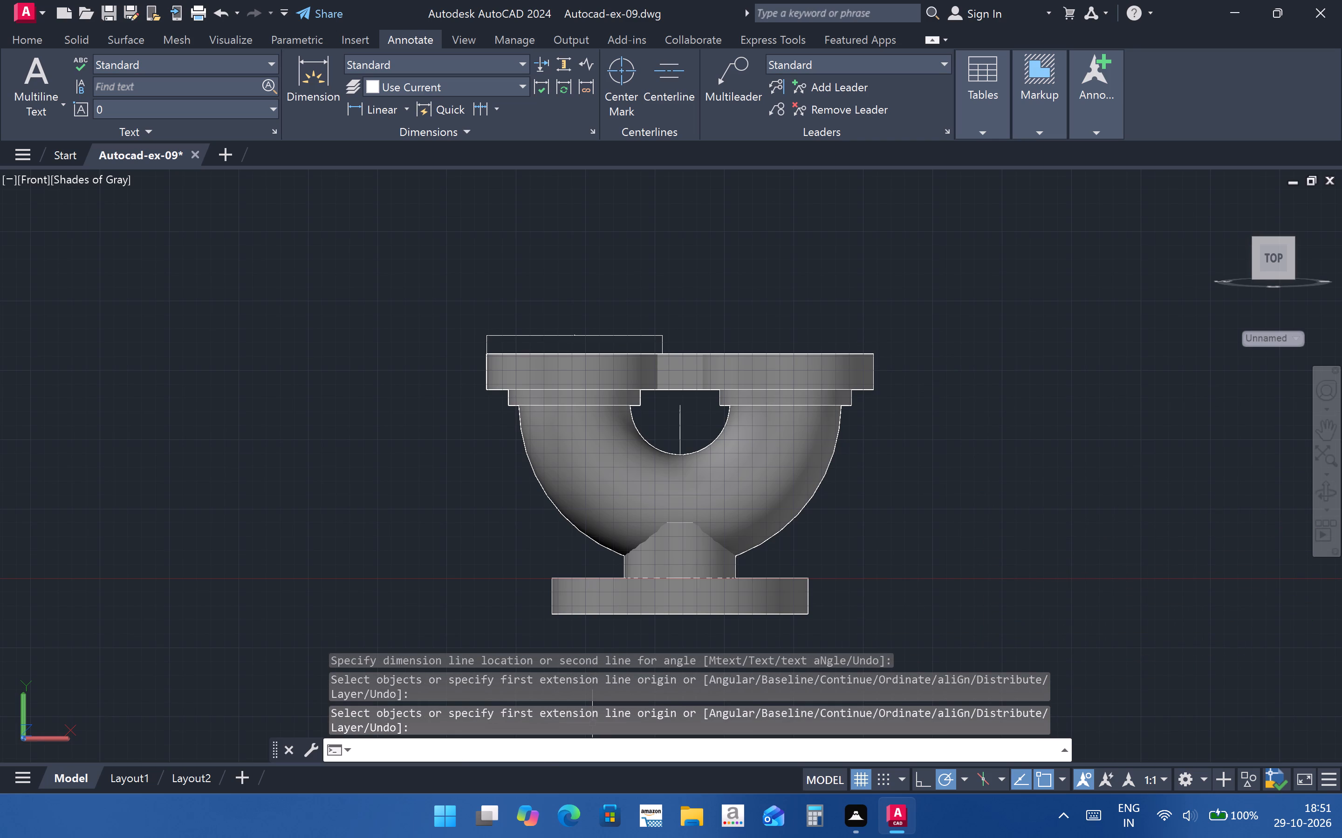
Modify the Standard dimension style, setting the arrow size to 5.
text(dimst)
key(y)
text(ke)
key(Return)
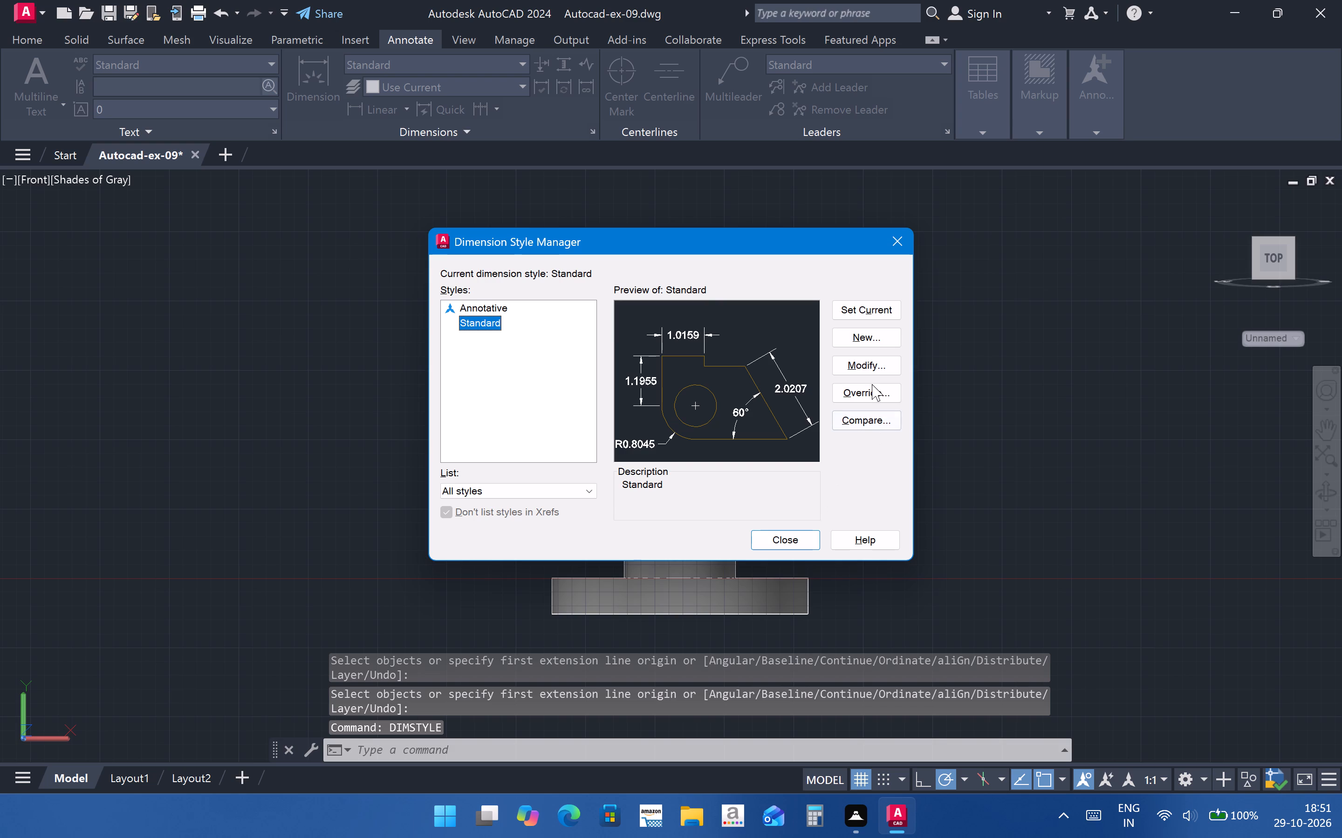
click(875, 370)
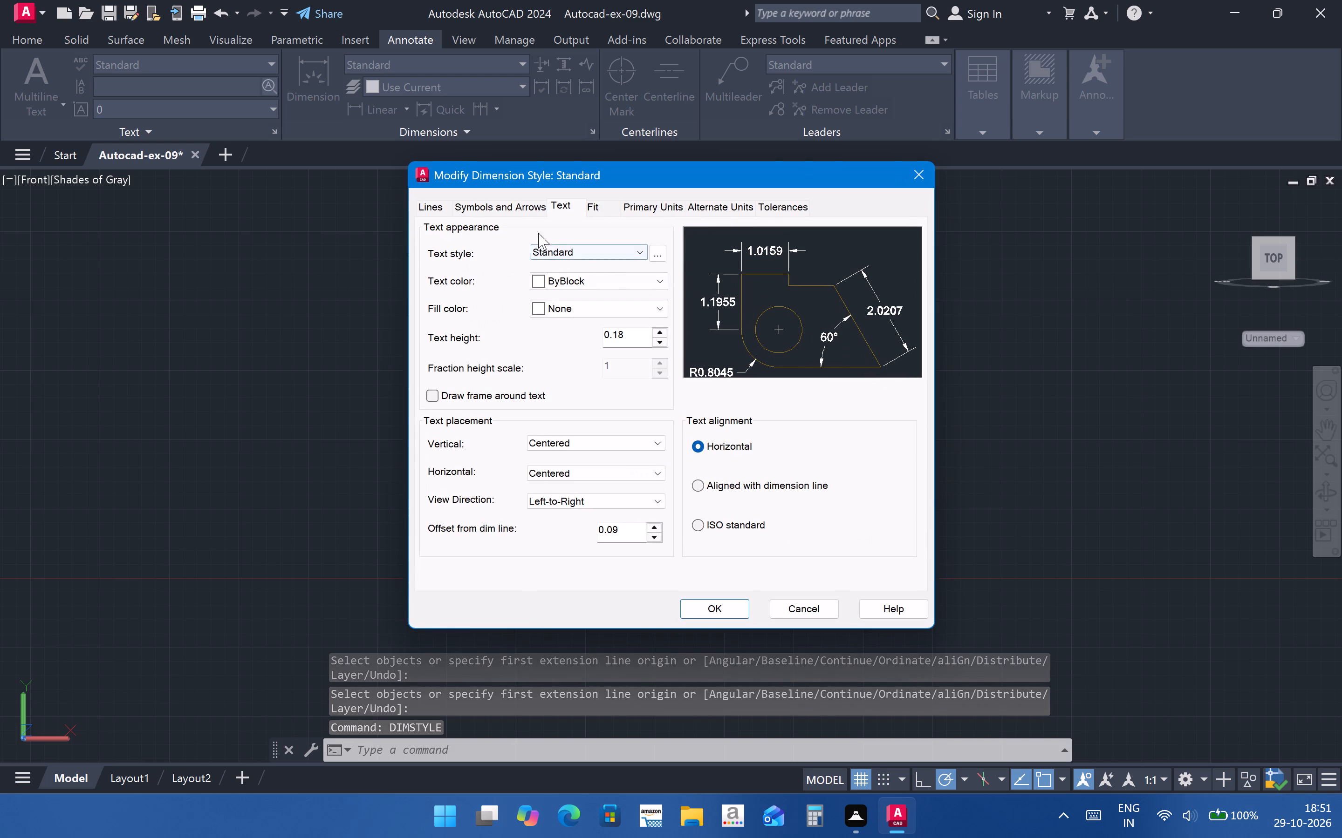
click(534, 203)
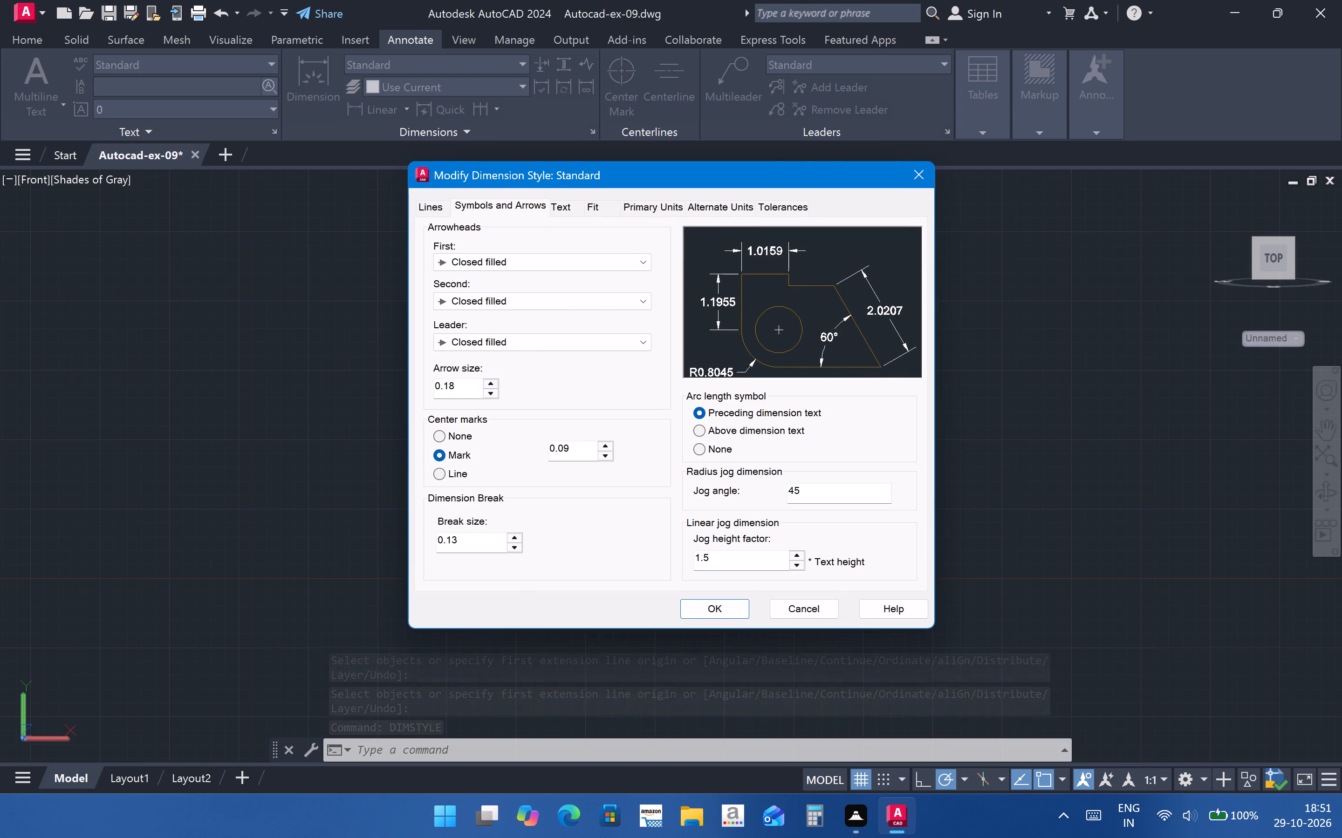
drag(470, 391, 325, 380)
key(3)
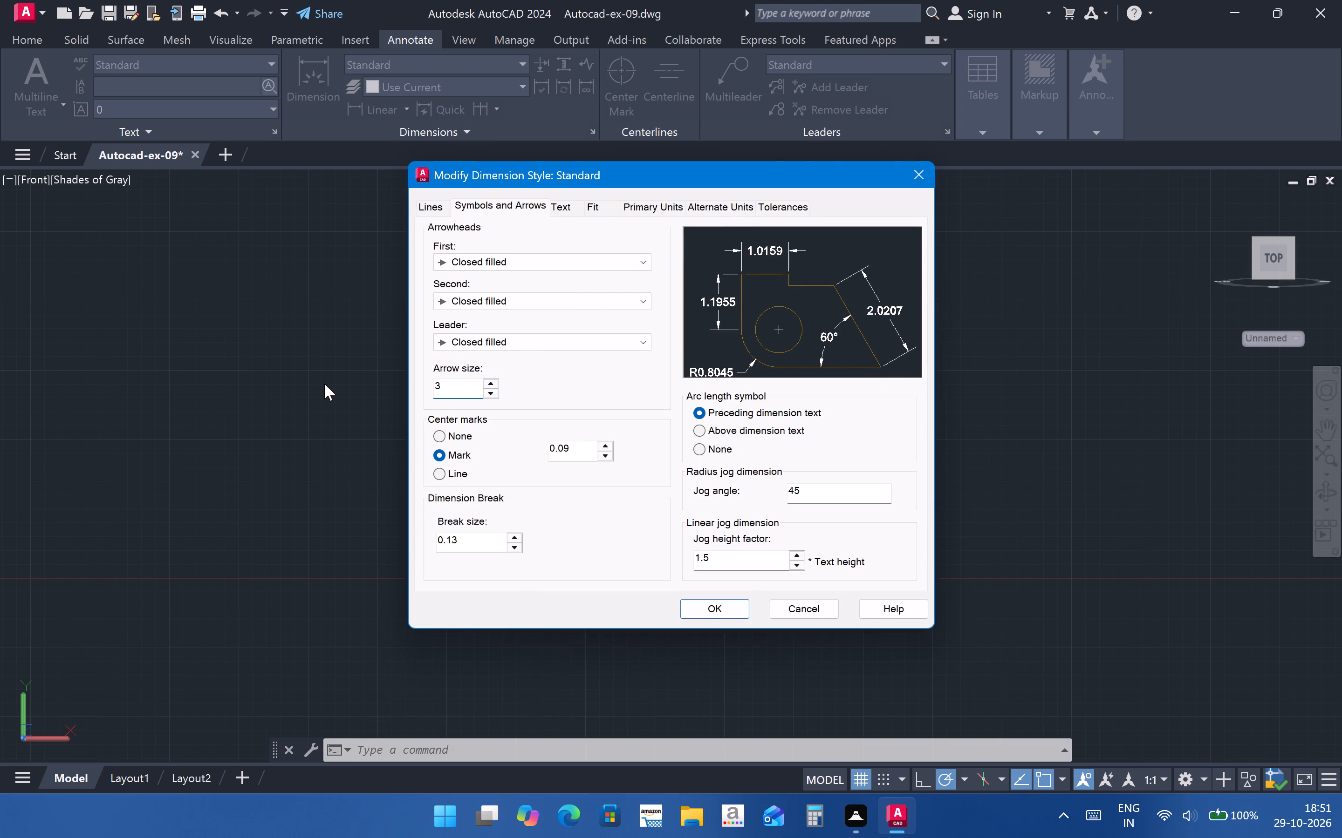
key(BackSpace)
key(5)
key(Return)
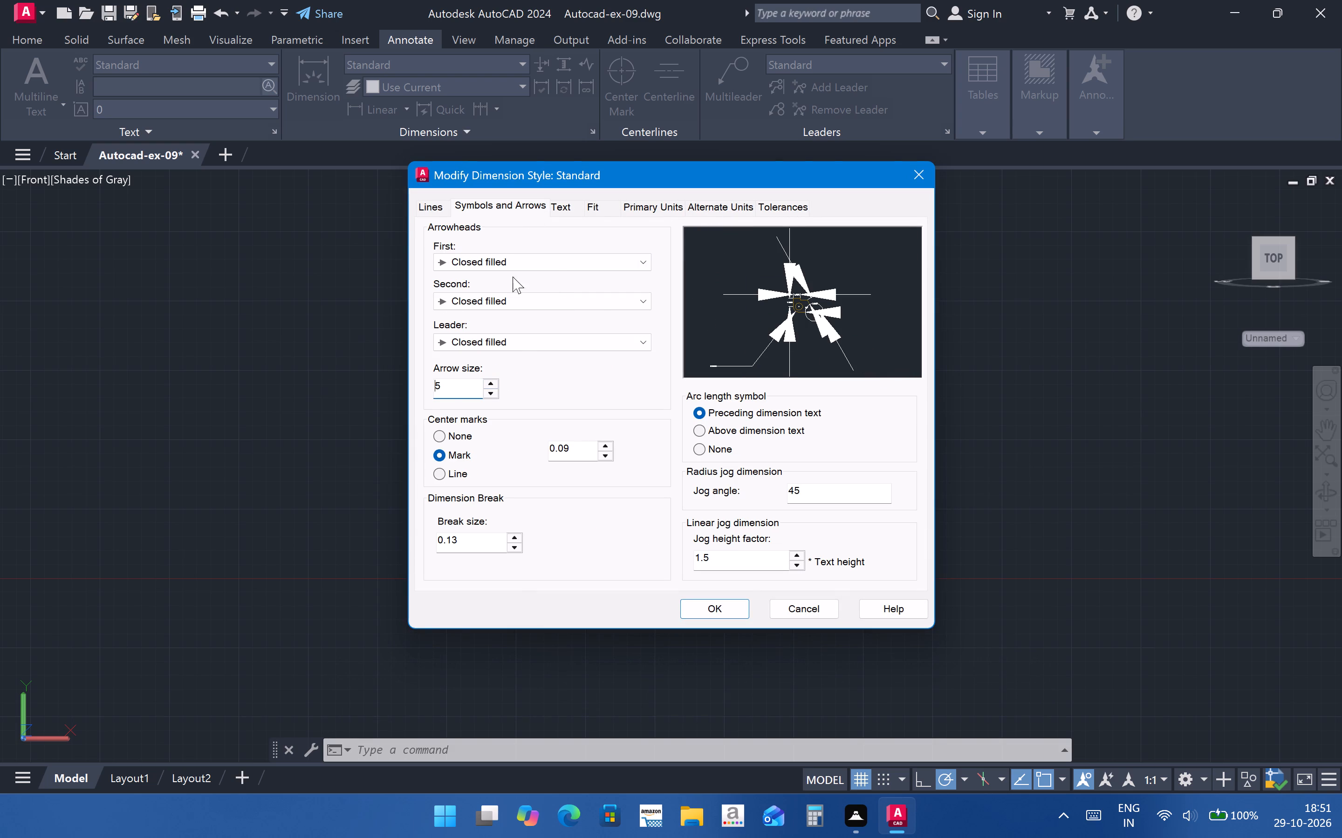
Set the Standard dimension style's text height to 5.
click(652, 211)
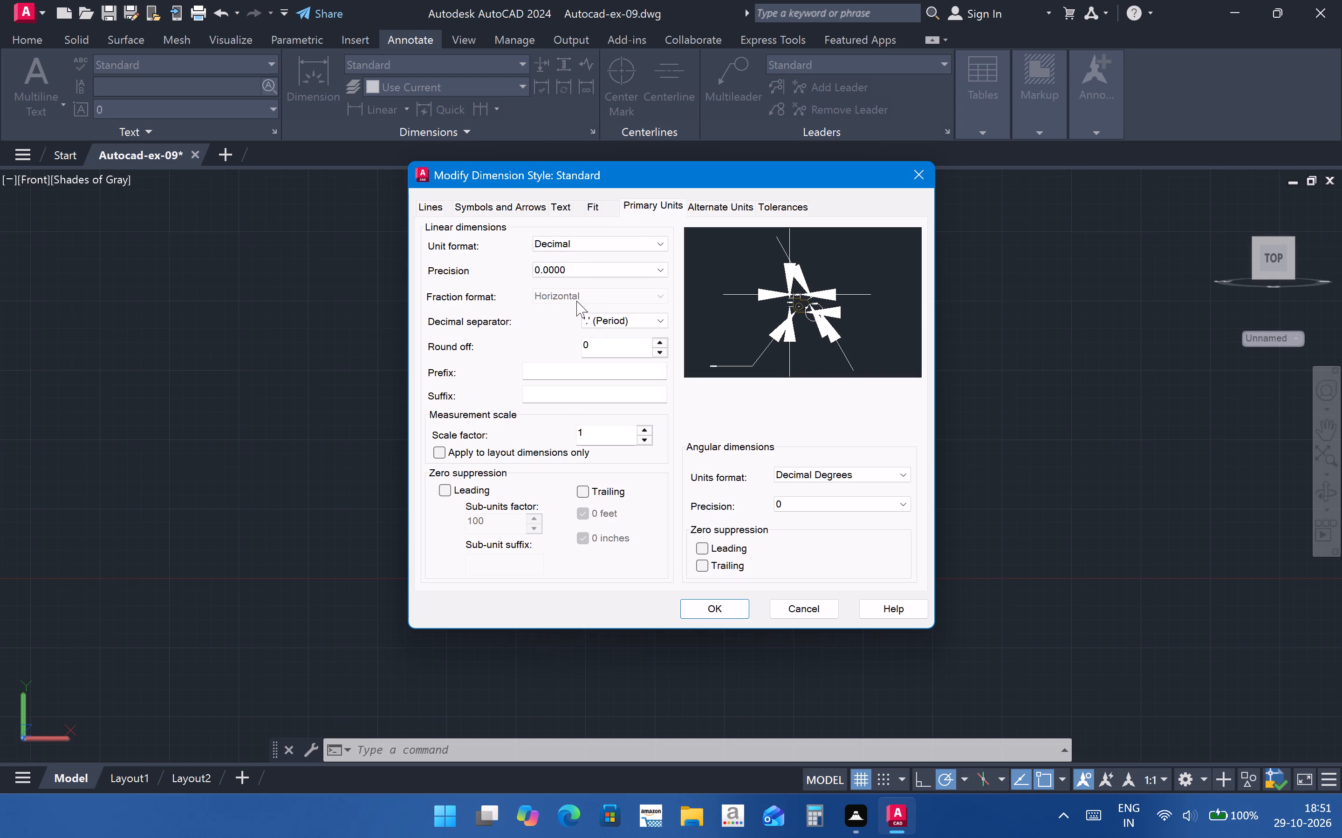
click(568, 206)
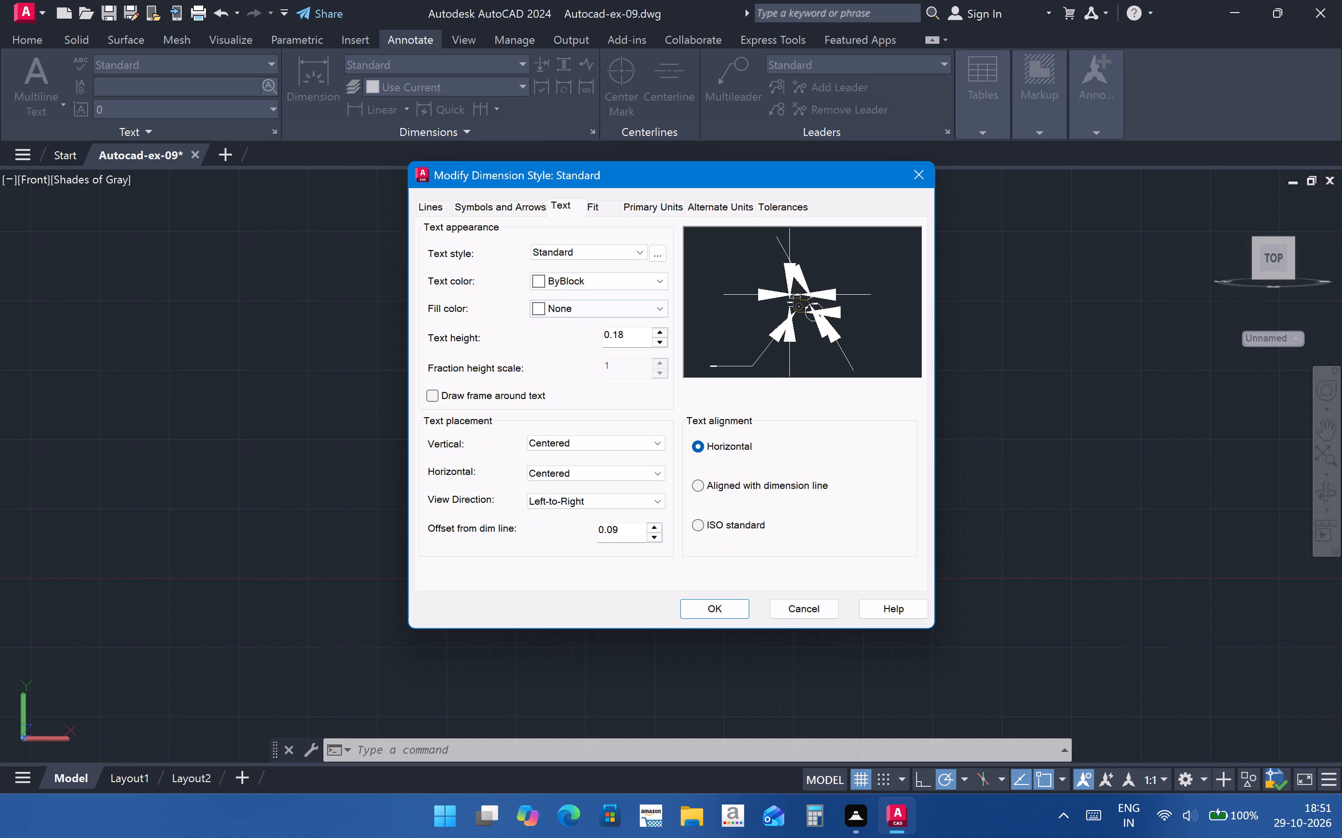
drag(635, 339, 531, 334)
key(5)
key(Return)
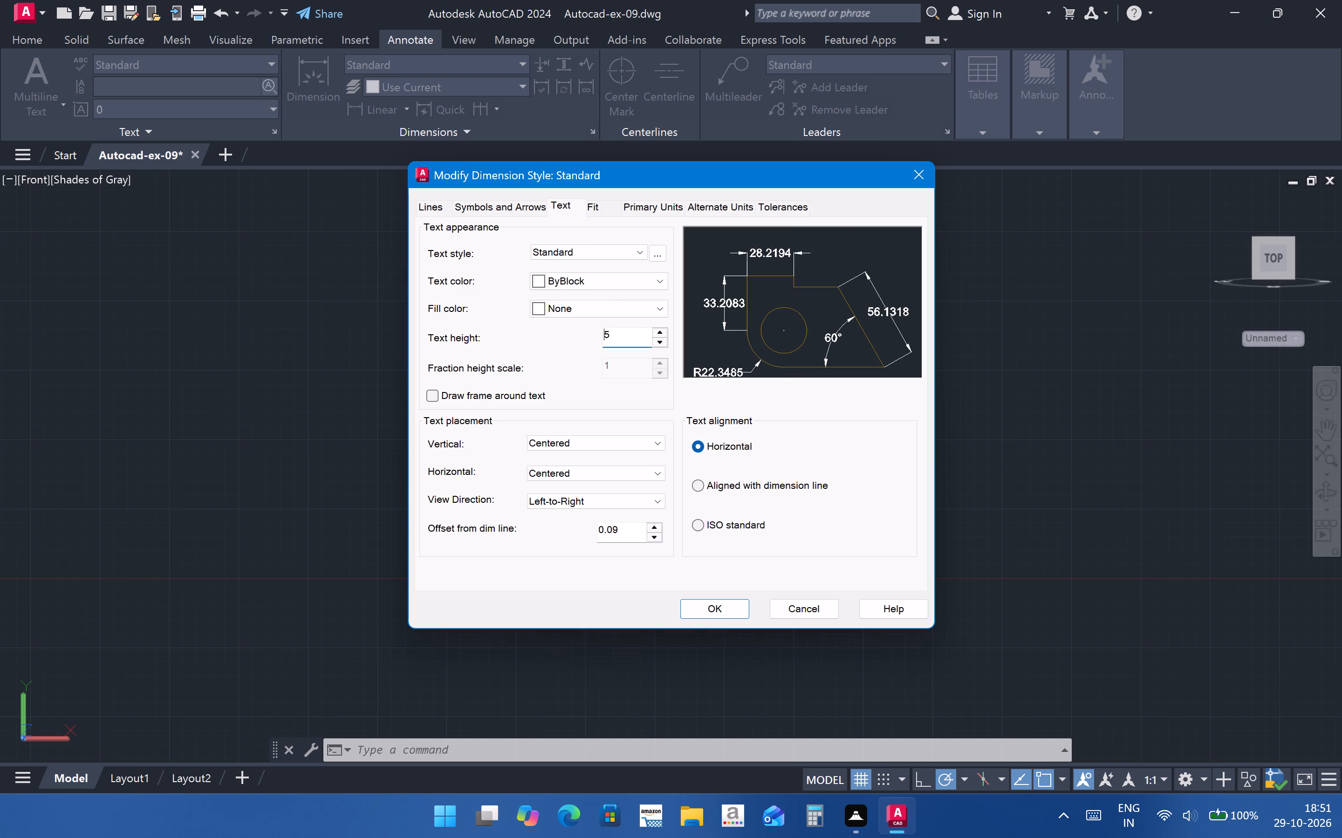
Review the remaining Standard dimension style settings, apply the modifications and make Standard the current style.
click(428, 211)
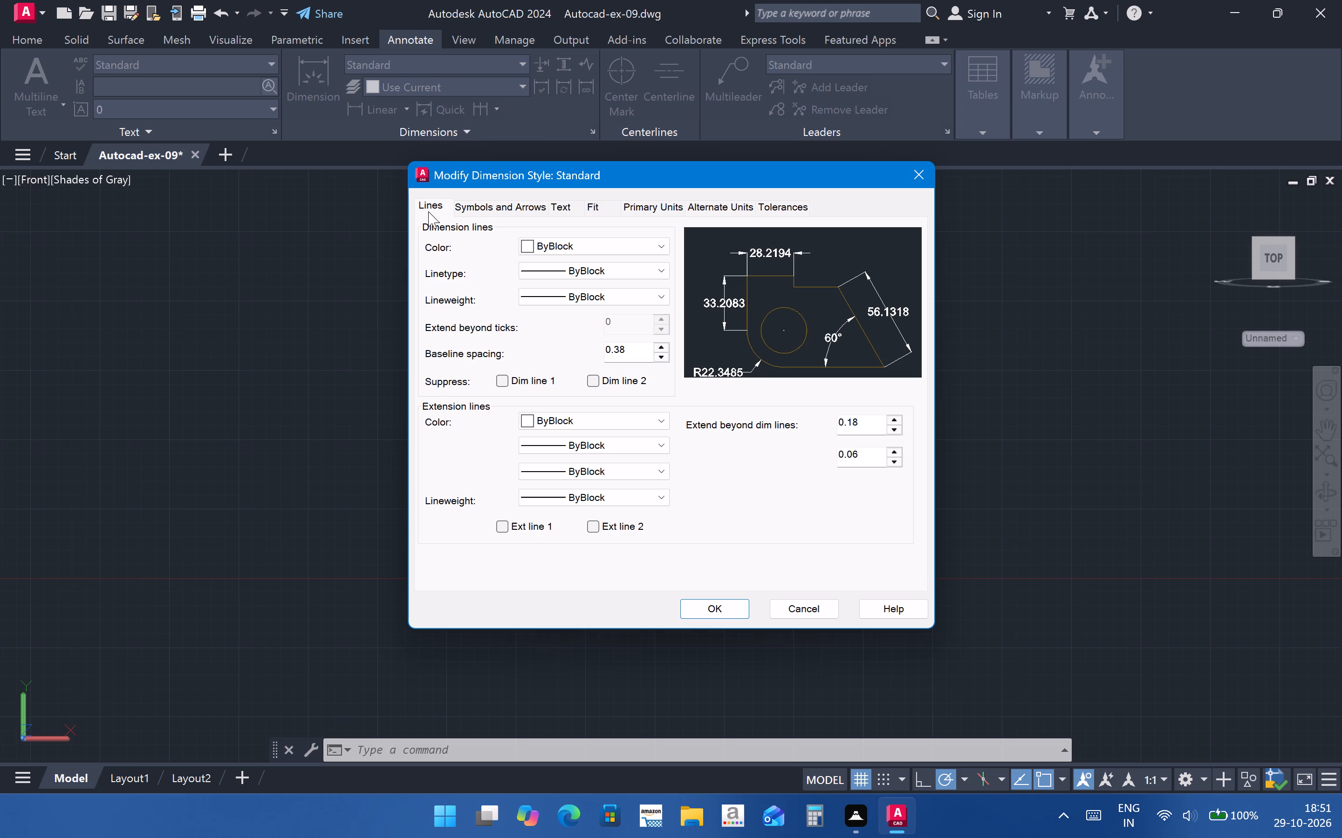
click(511, 217)
click(520, 207)
click(574, 212)
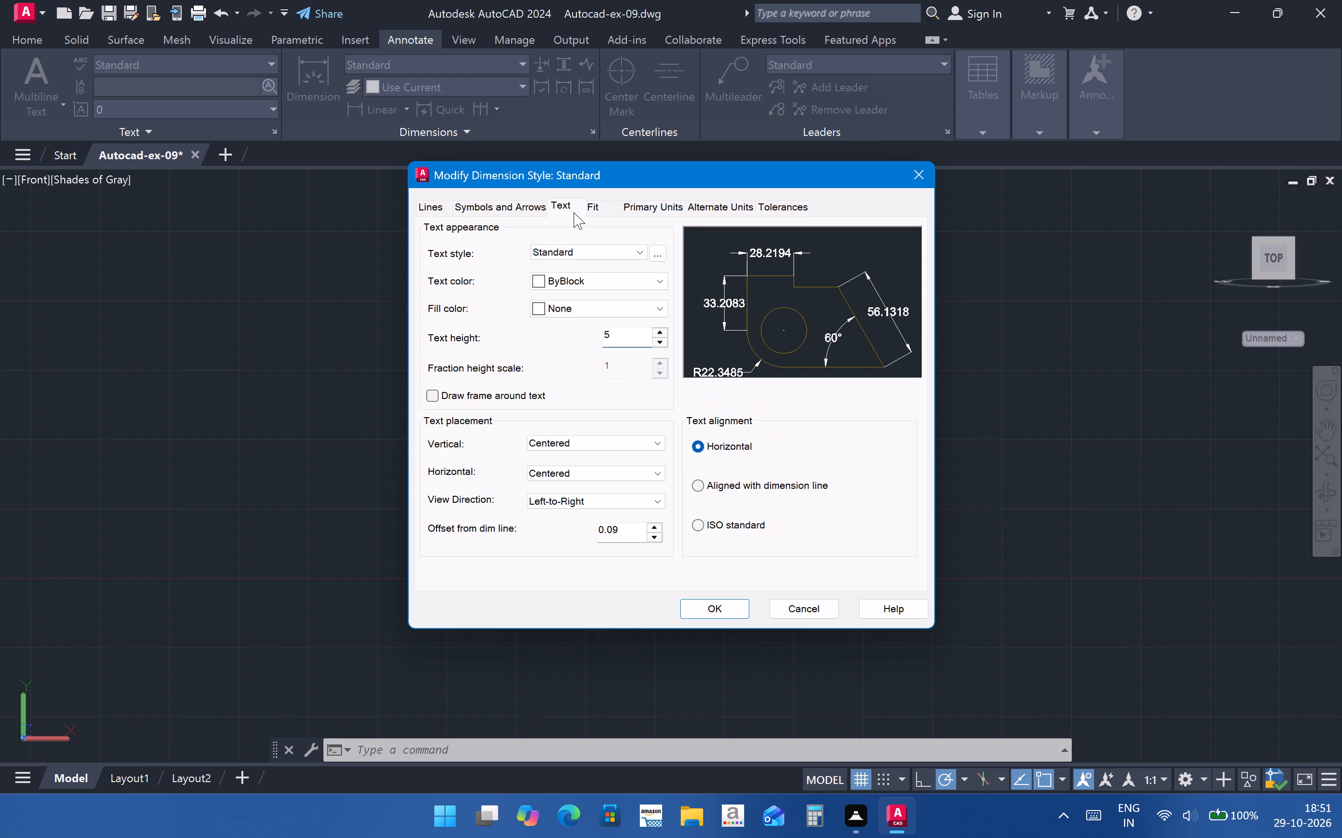
click(598, 209)
click(661, 209)
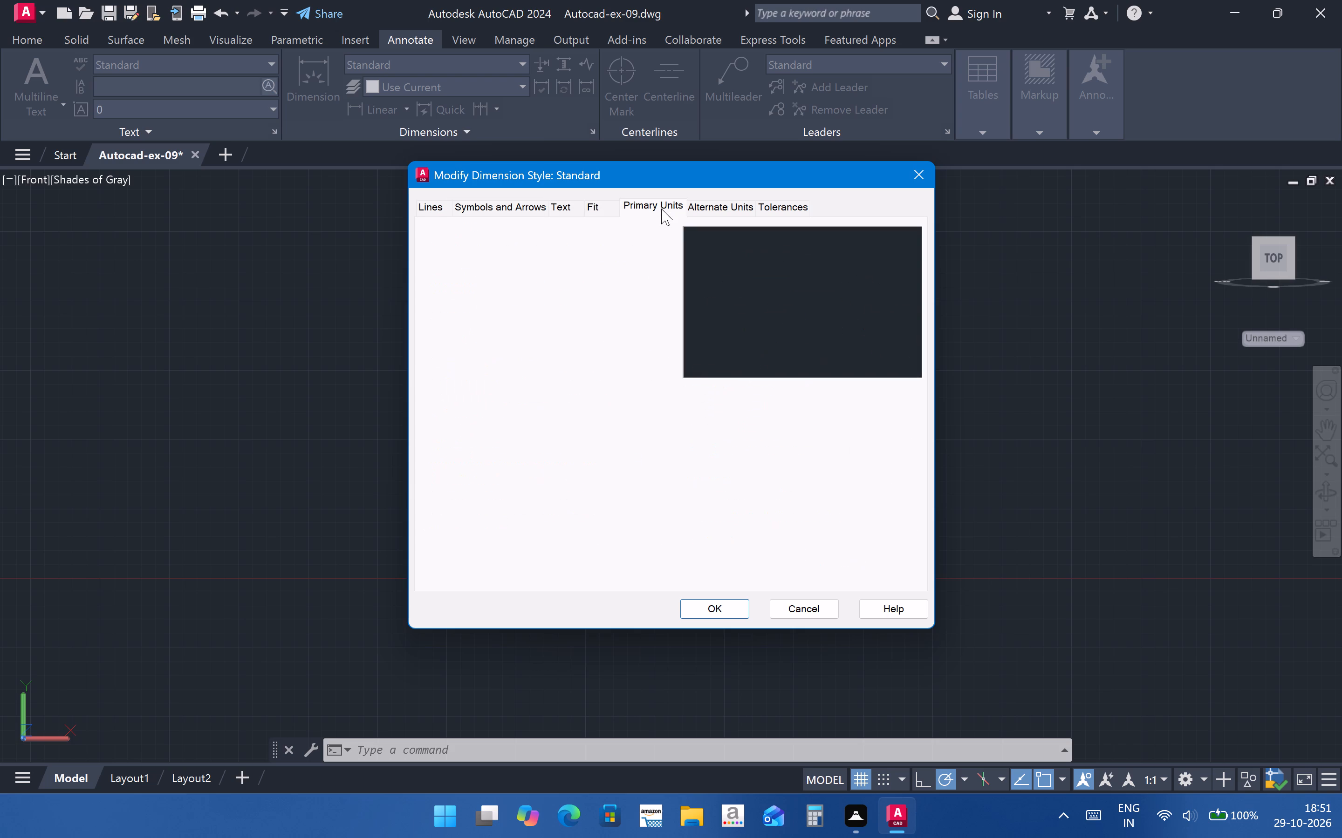
click(697, 206)
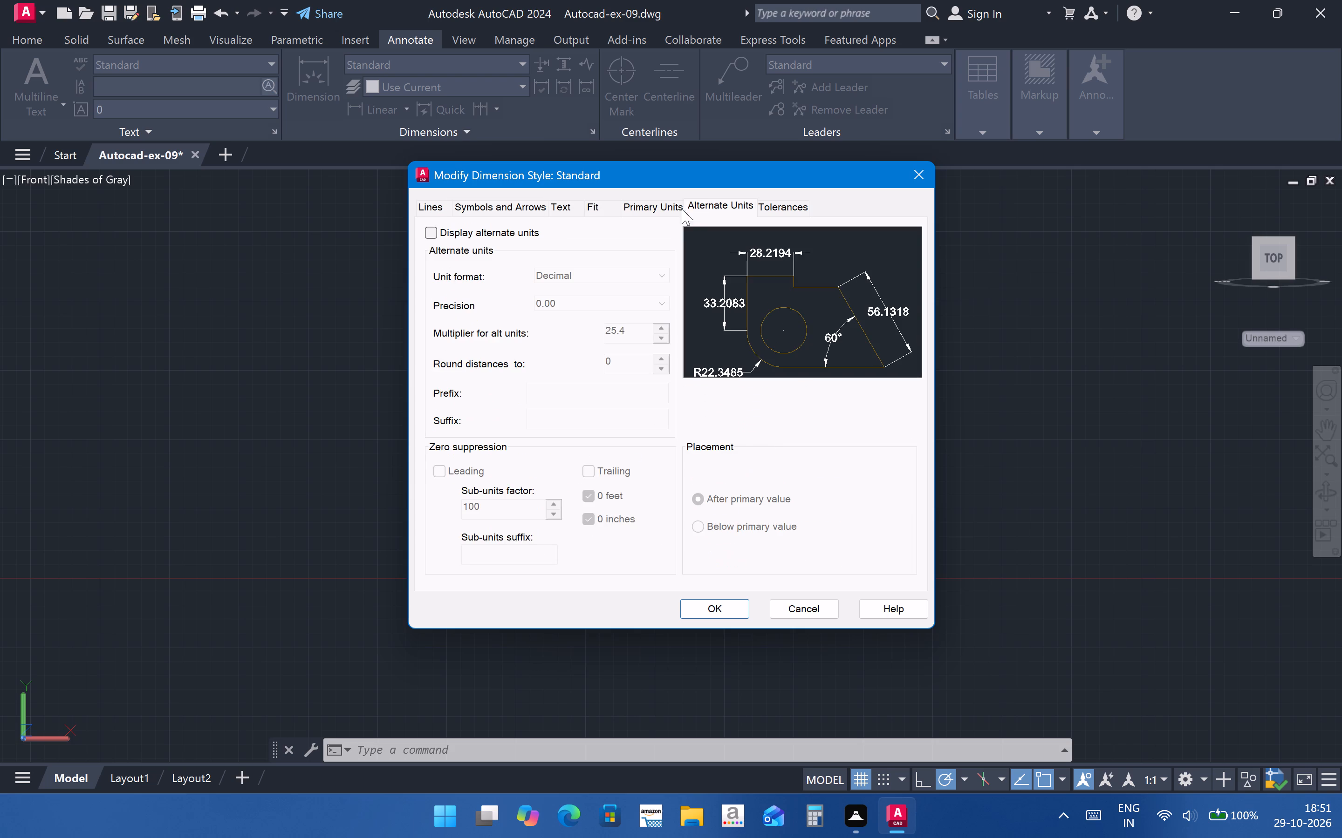
click(661, 209)
click(748, 208)
click(833, 202)
click(778, 212)
click(725, 615)
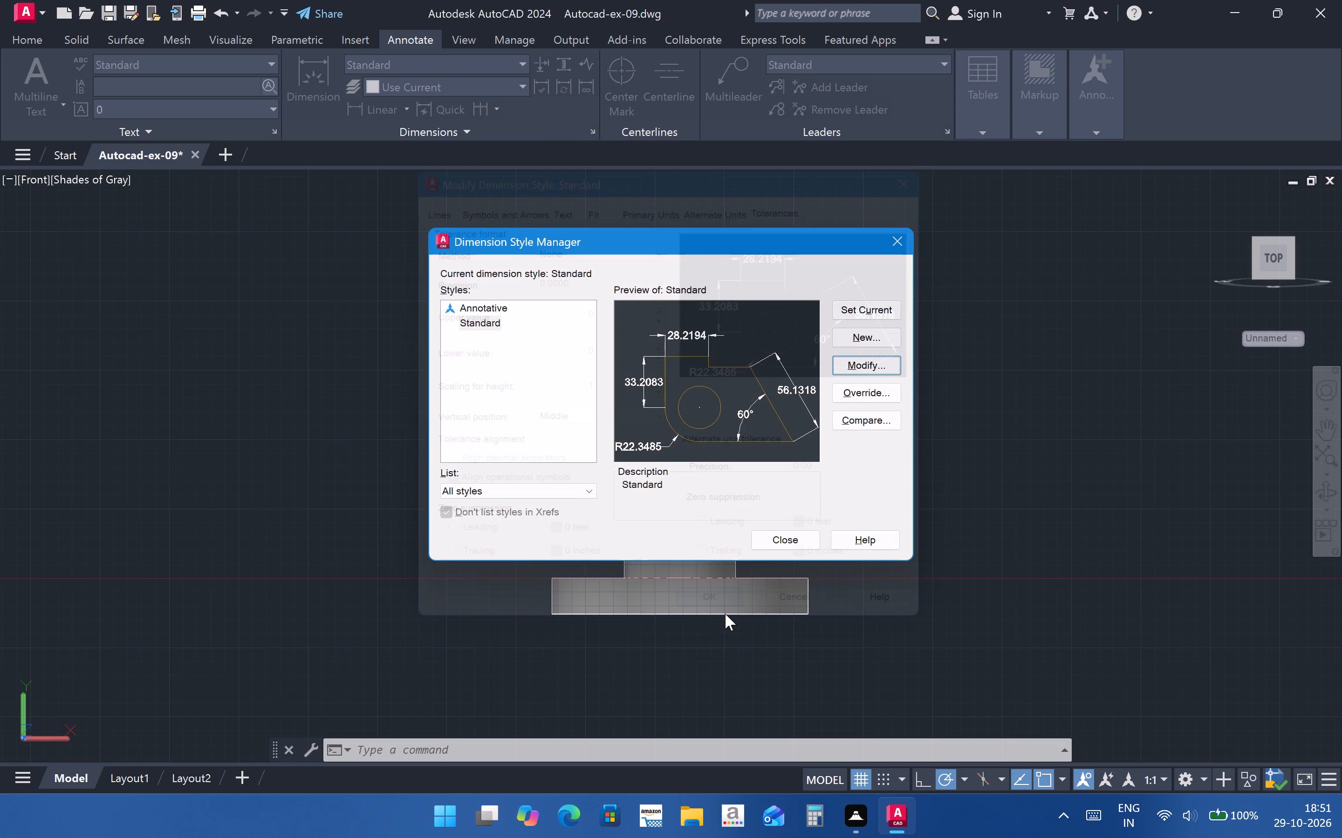
click(857, 305)
click(760, 544)
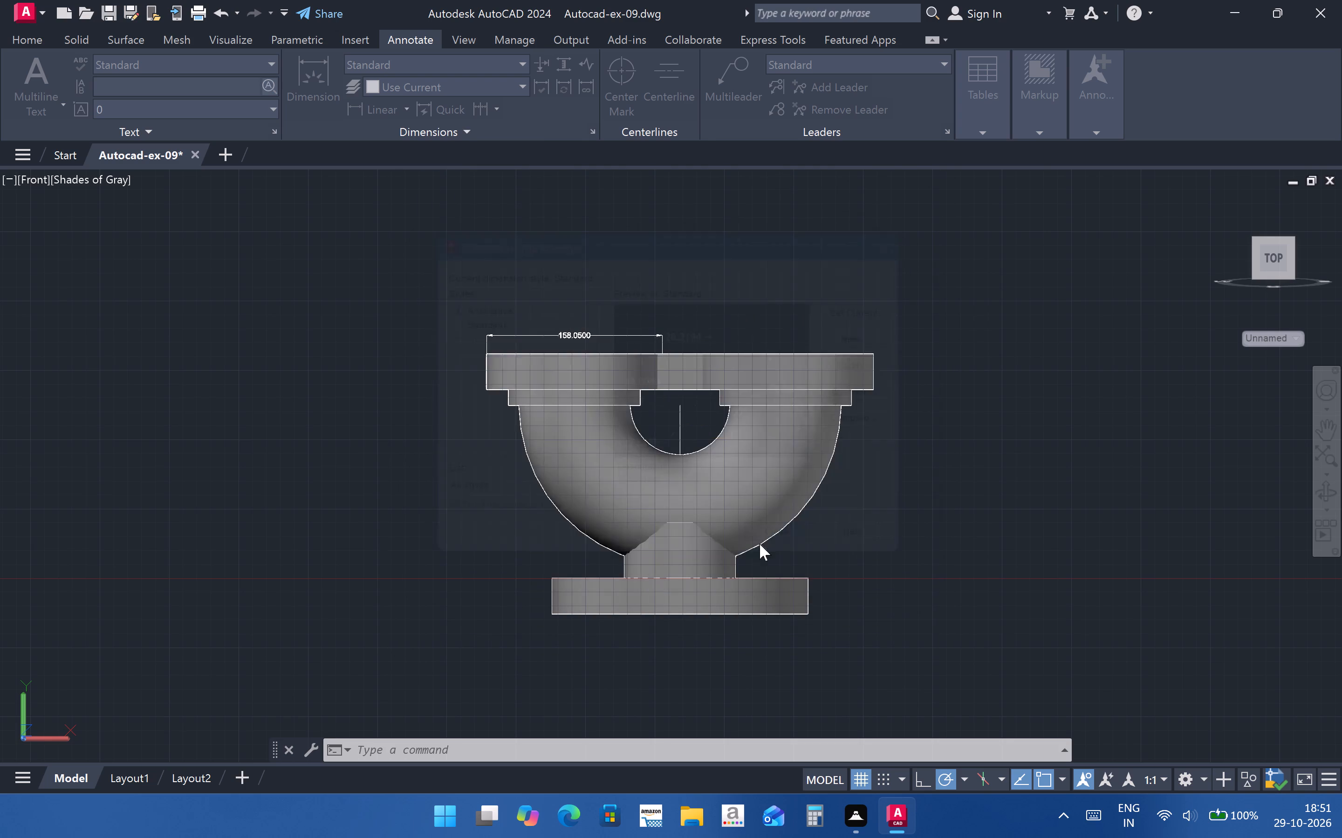
Modify the Standard dimension style again, setting its arrow size to 6.
scroll(582, 321, up, 2)
scroll(668, 400, down, 1)
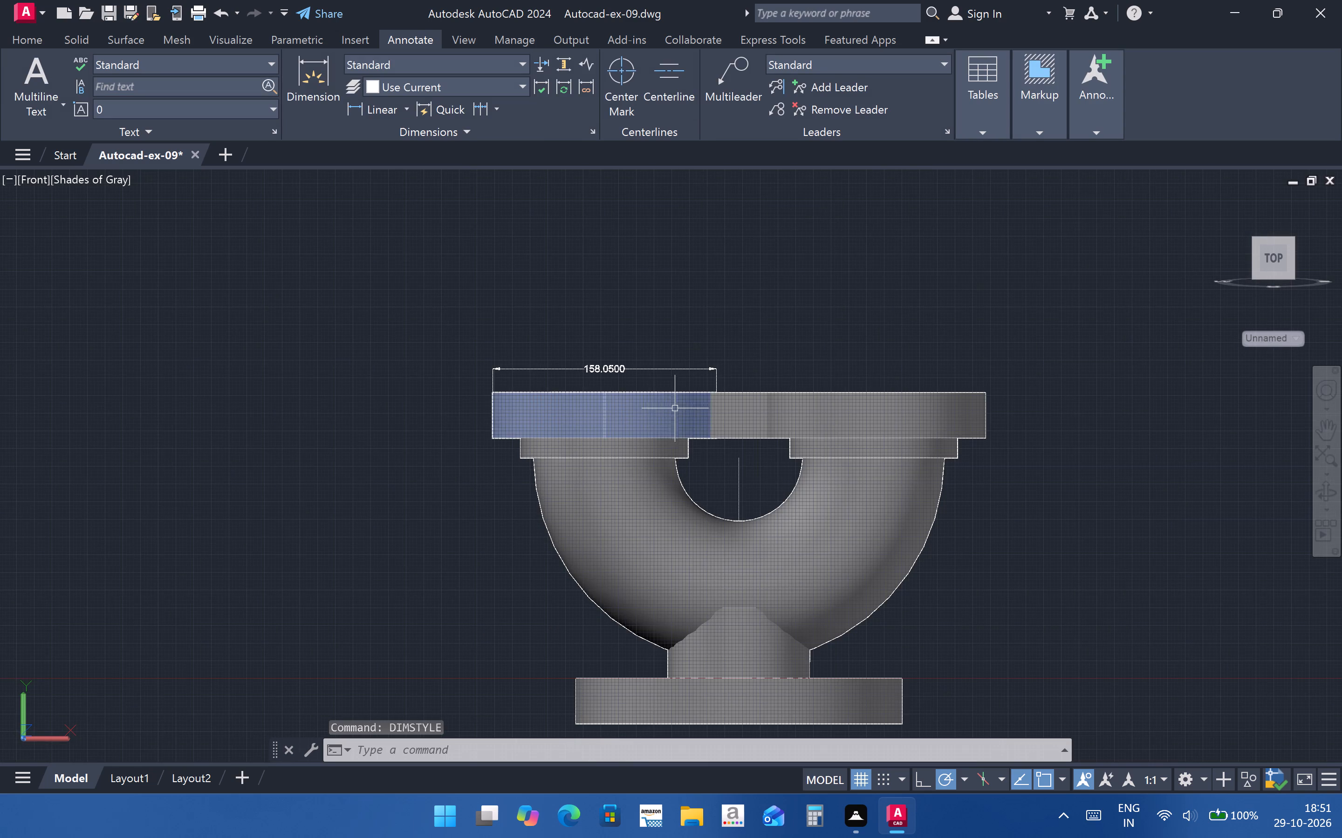
middle_drag(643, 410, 623, 374)
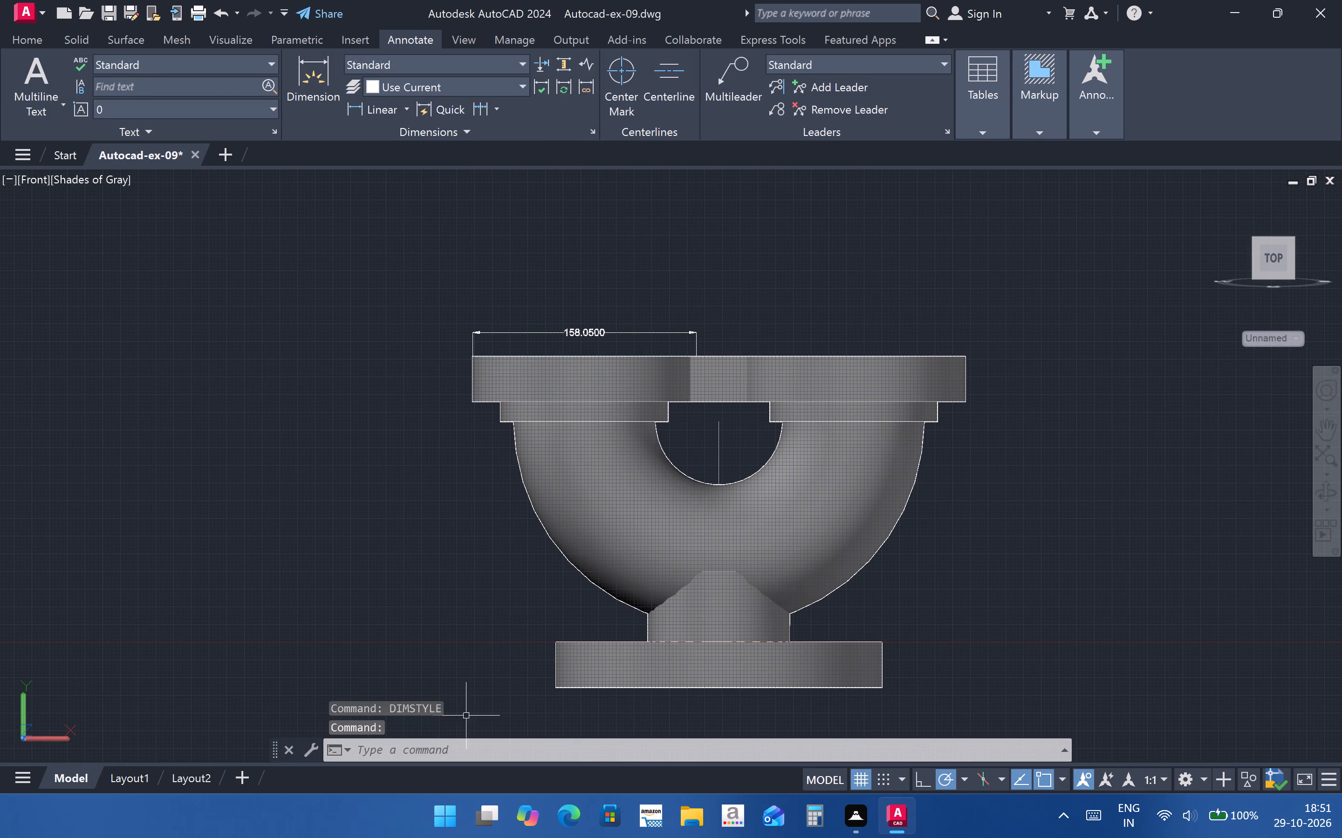
click(463, 753)
text(dimstyl)
key(e)
key(Return)
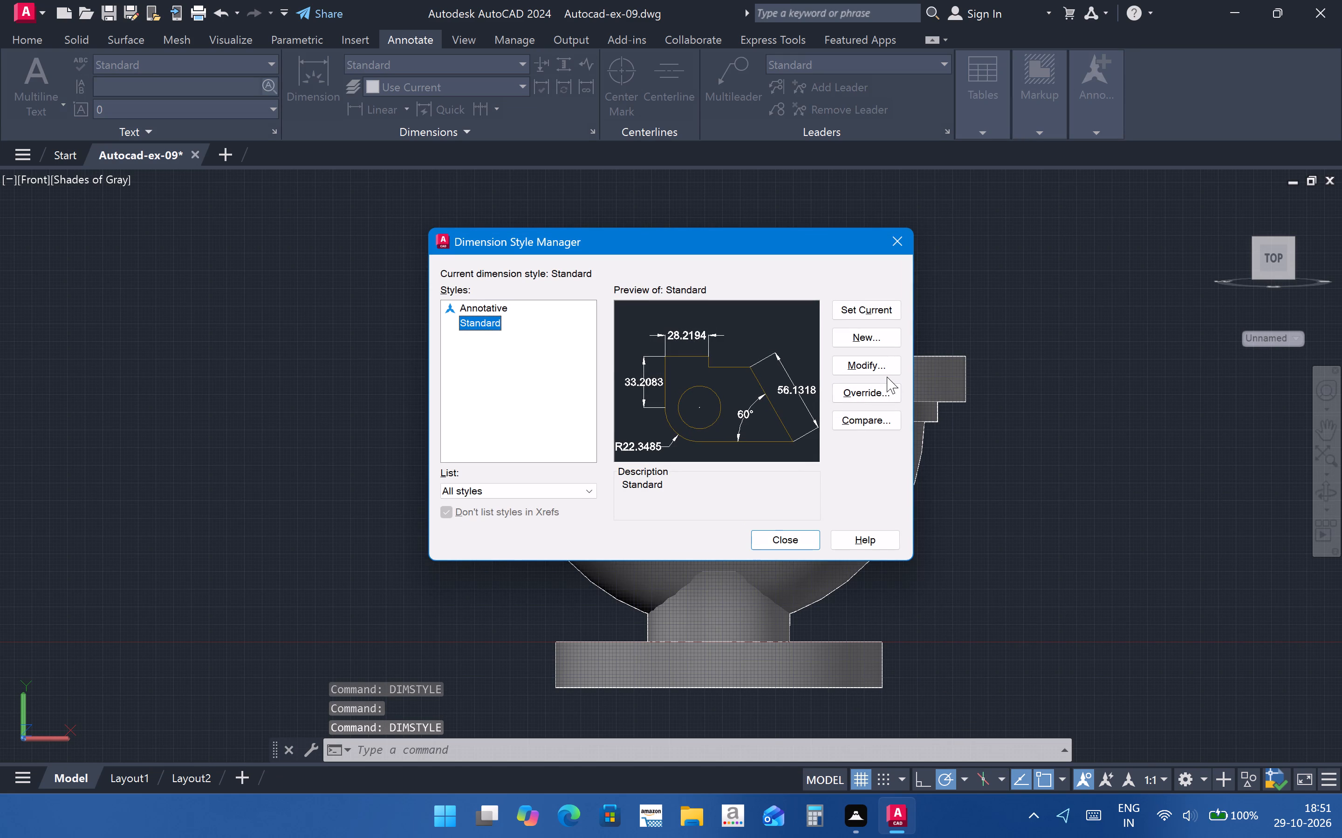
click(885, 371)
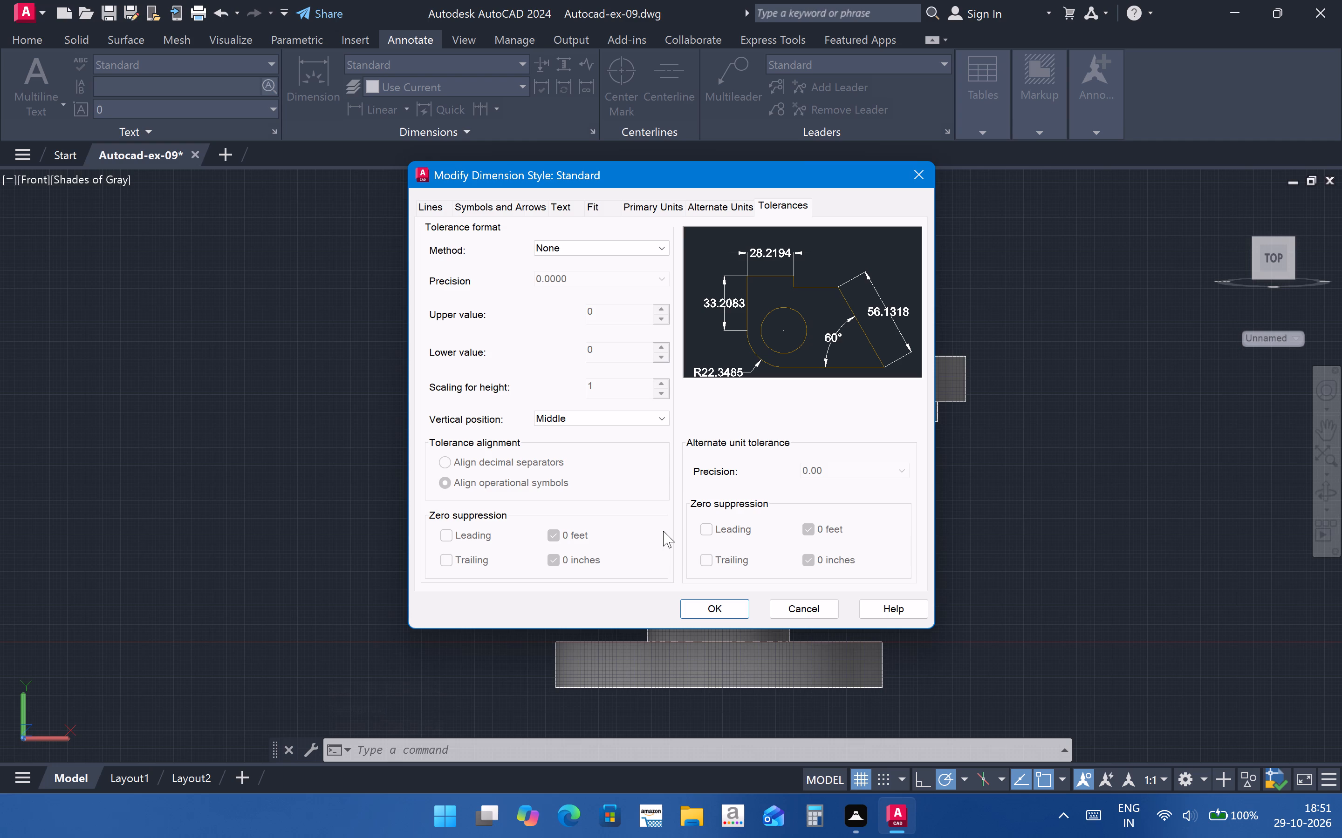
click(487, 203)
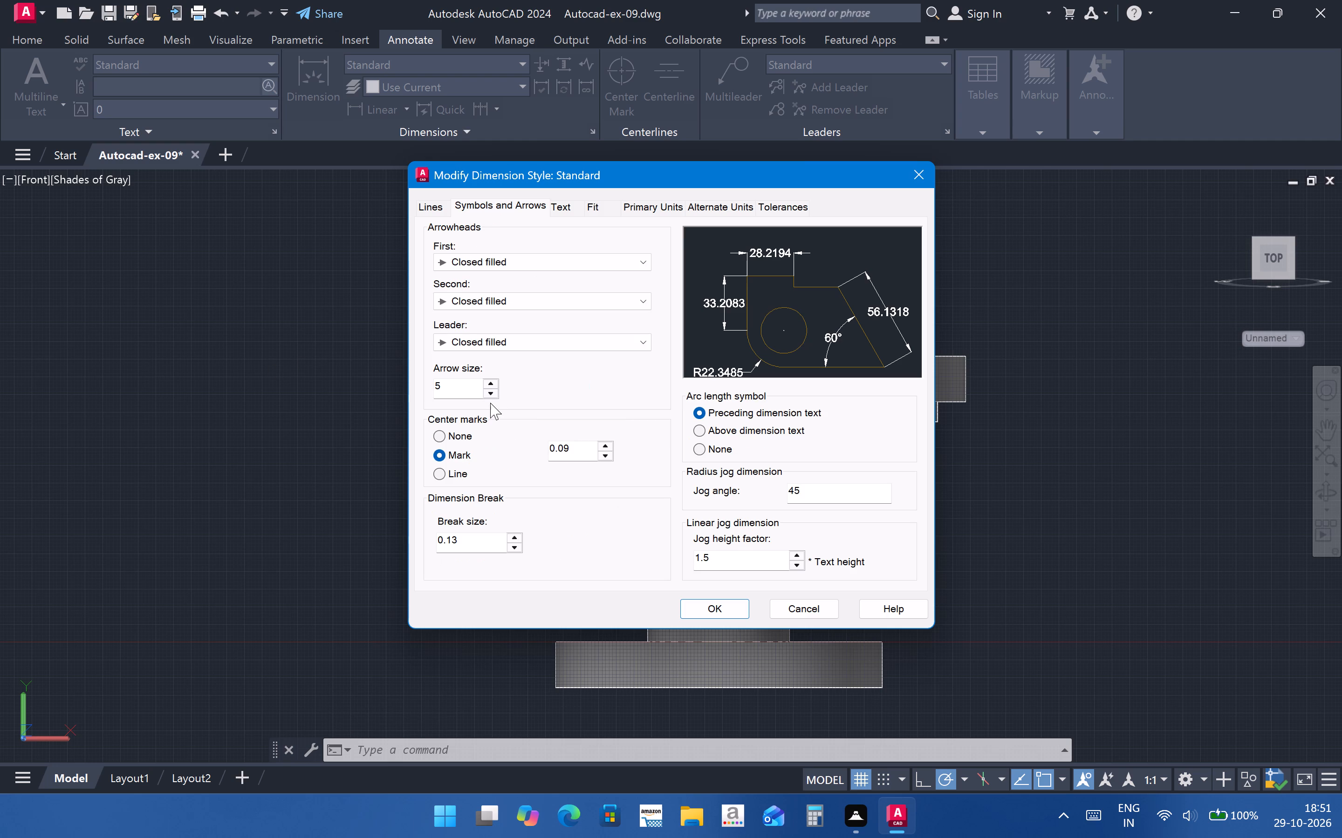
double_click(440, 196)
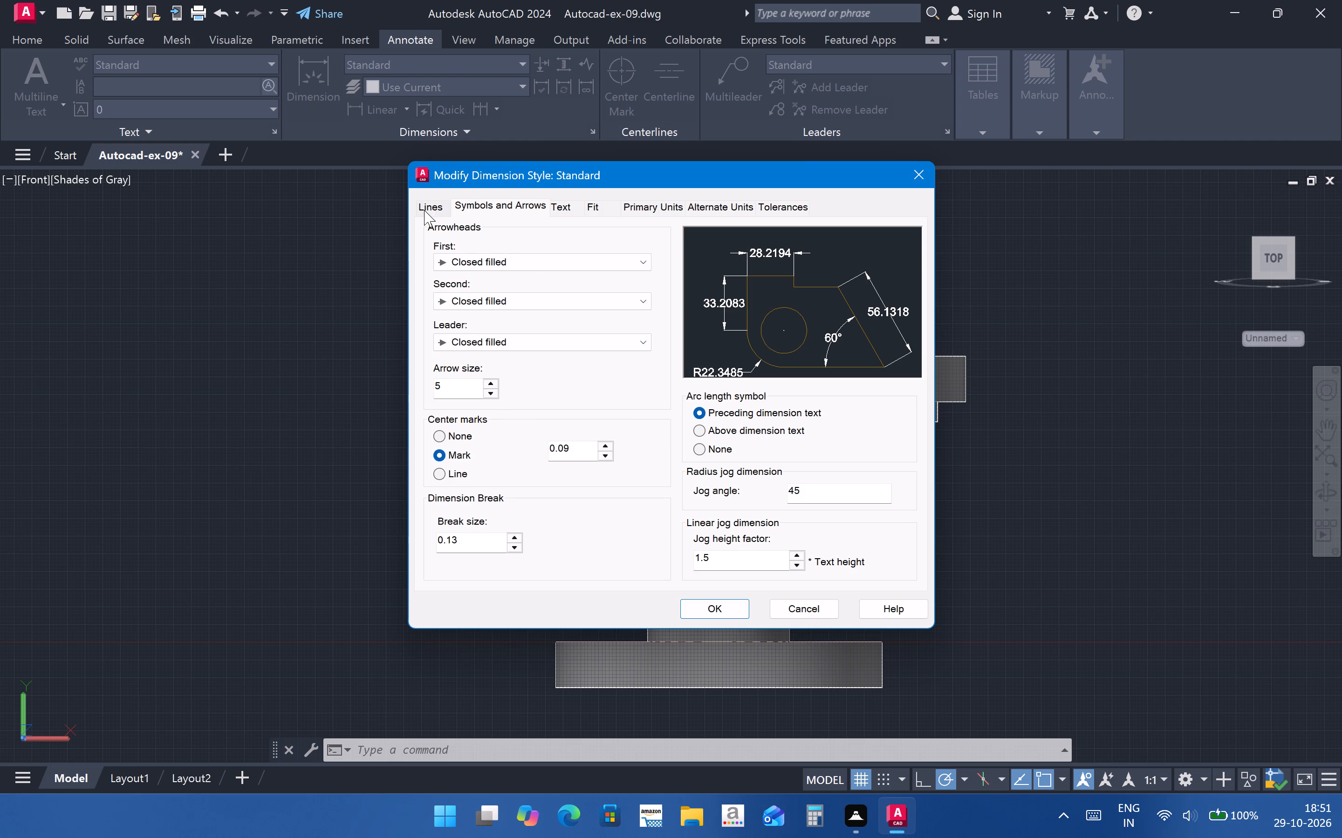
click(424, 210)
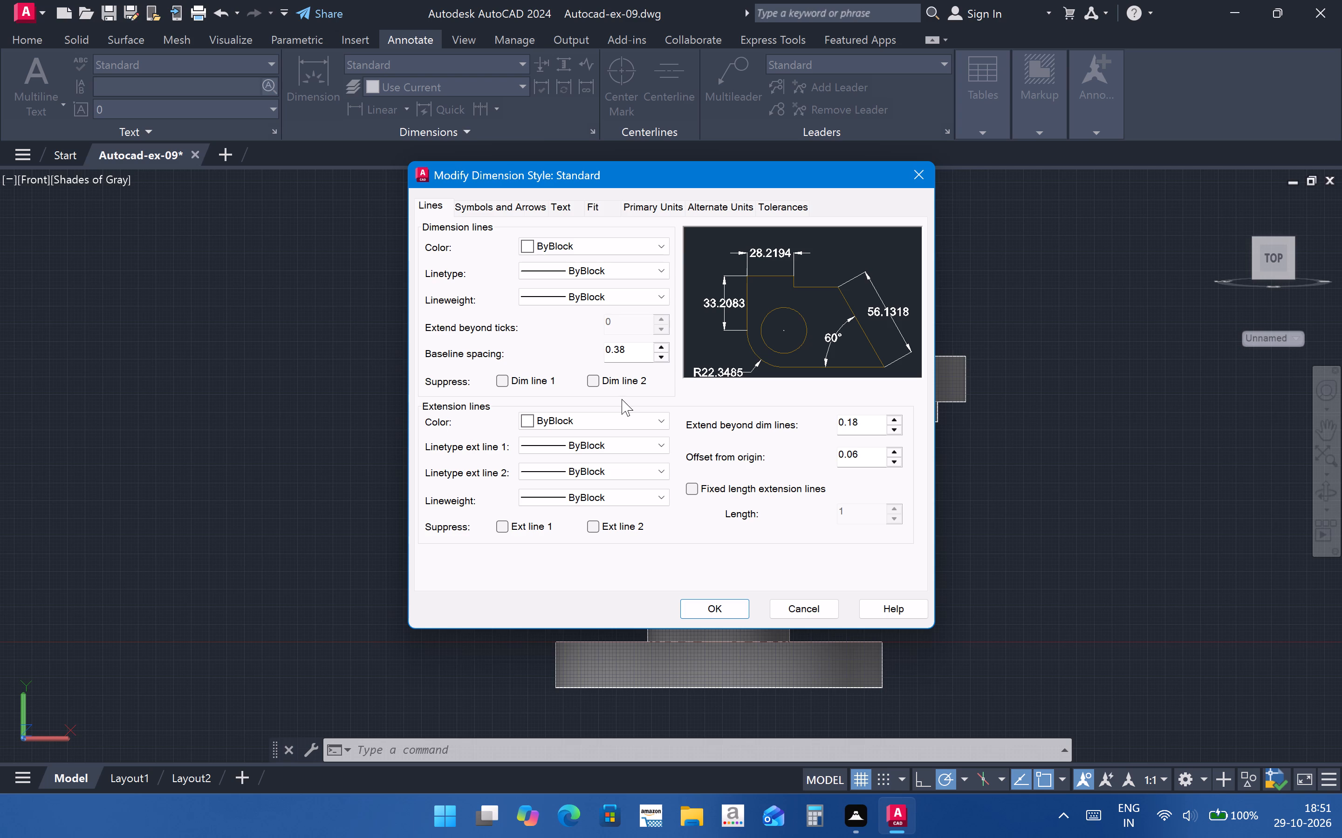
click(503, 207)
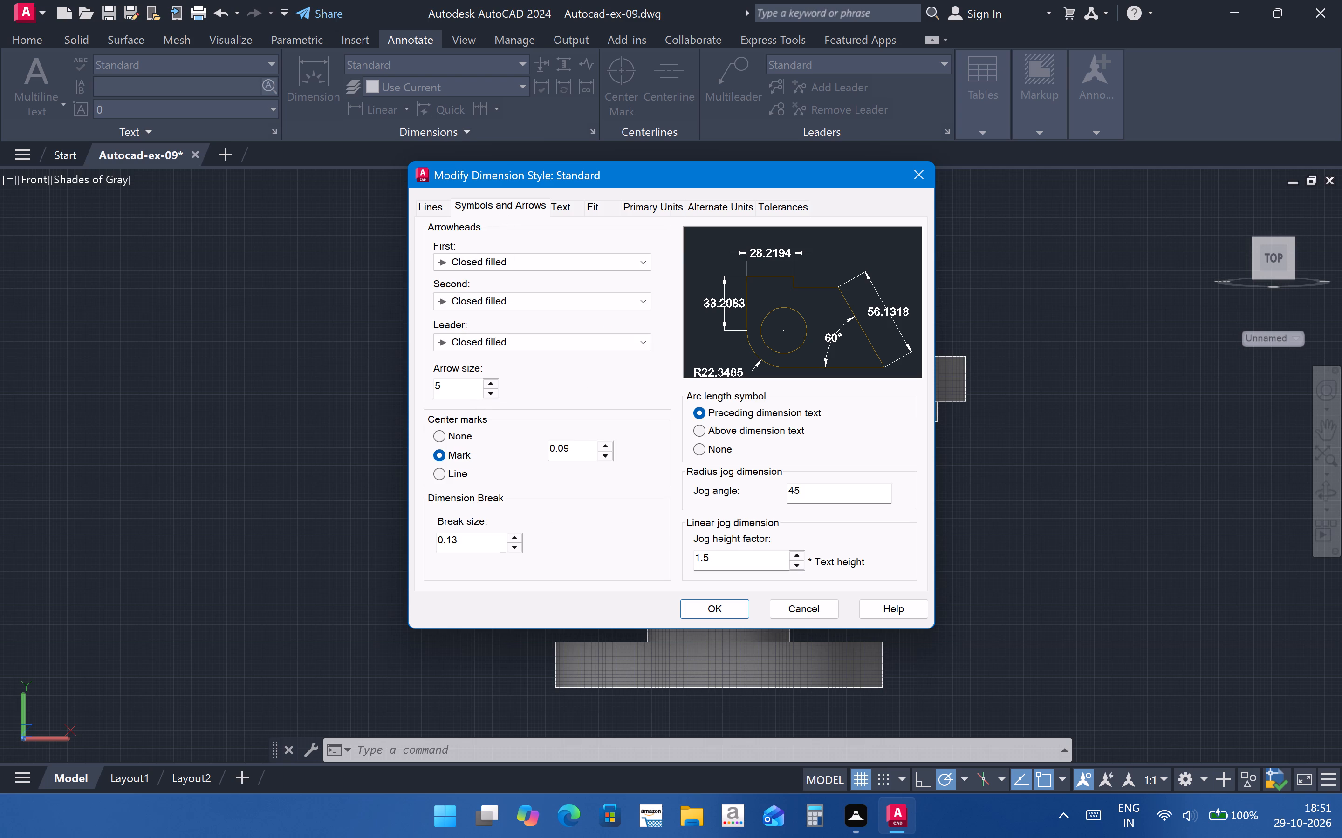
drag(468, 391, 383, 381)
key(6)
key(Return)
Set the Standard dimension style's text height to 8.
click(572, 208)
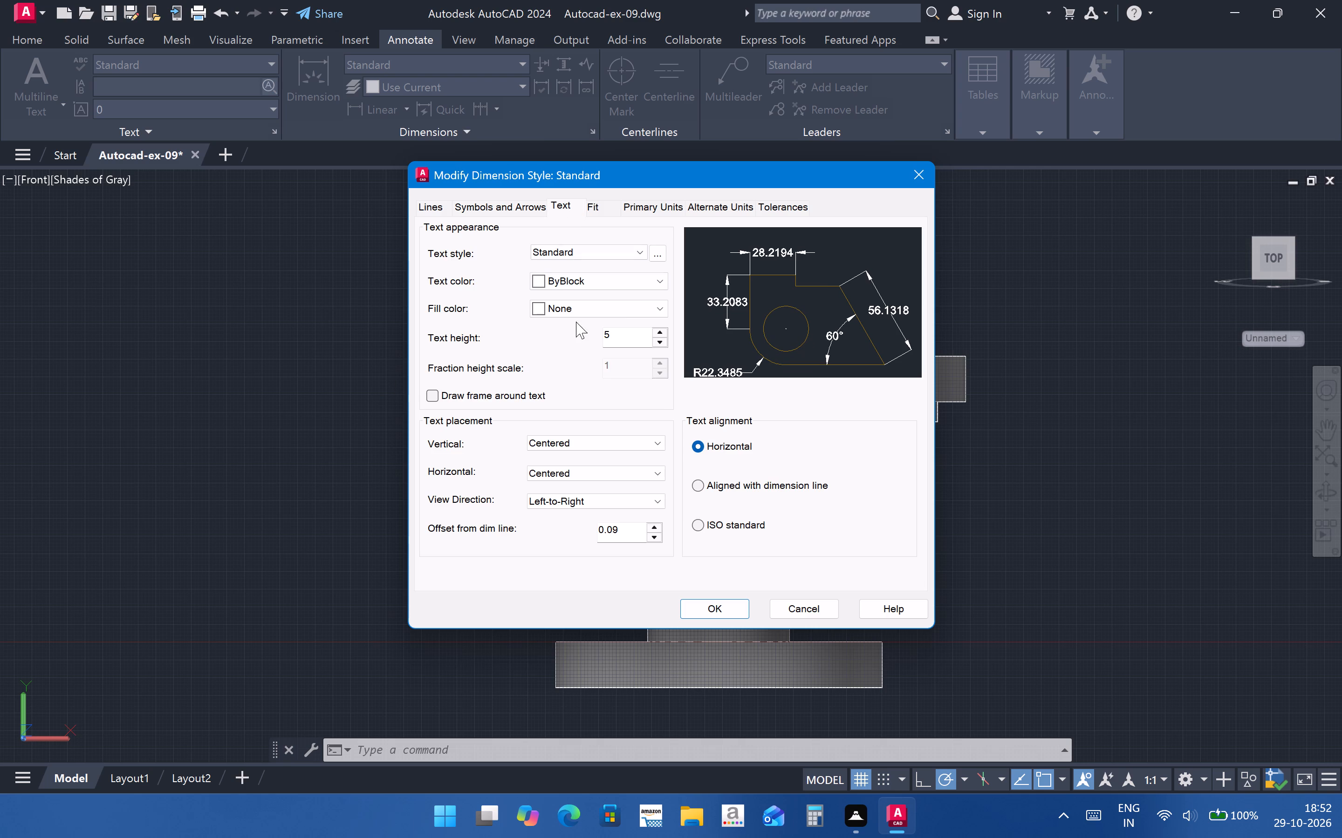
drag(622, 333, 571, 335)
key(8)
key(Return)
Set the primary units' linear precision to 0 in the Standard style, apply the modifications and make the style current.
click(653, 203)
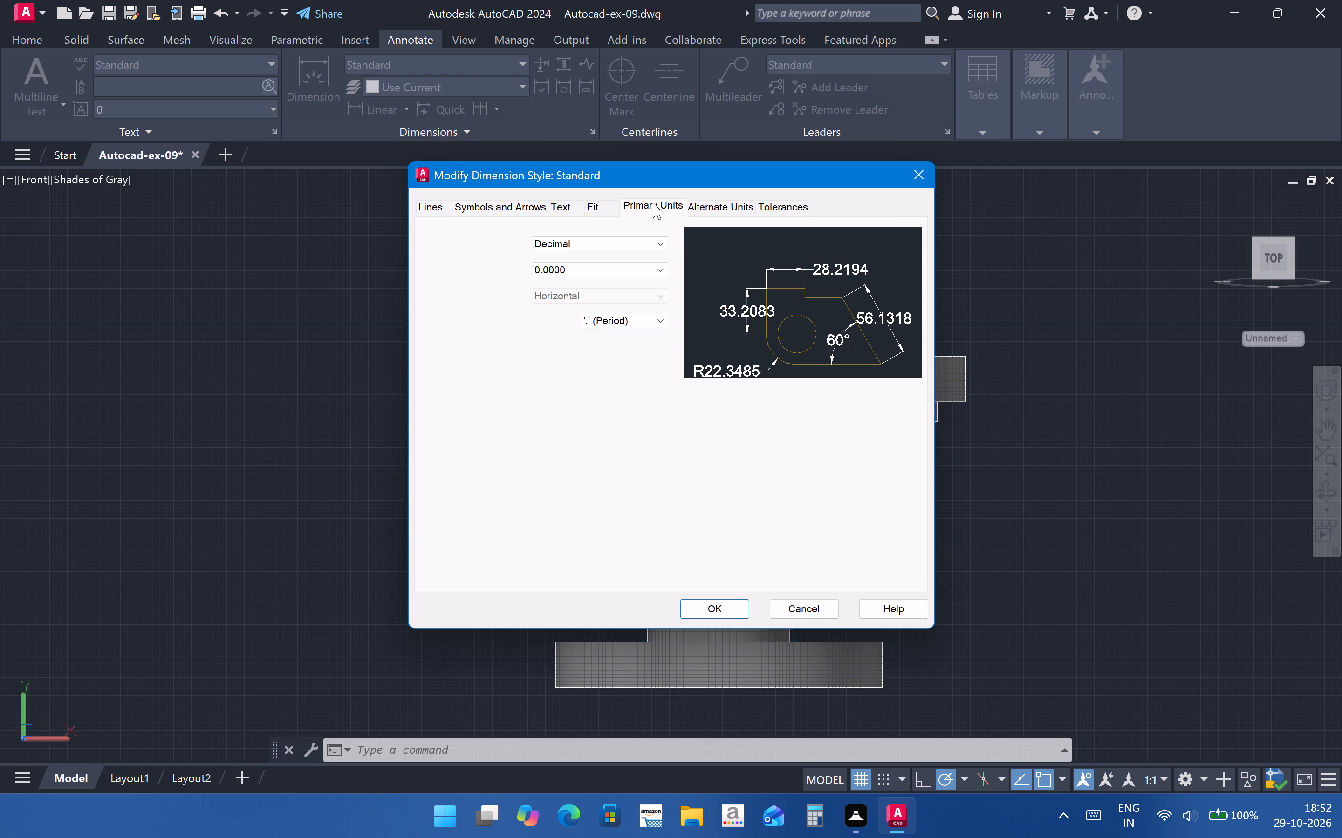
click(627, 269)
click(623, 284)
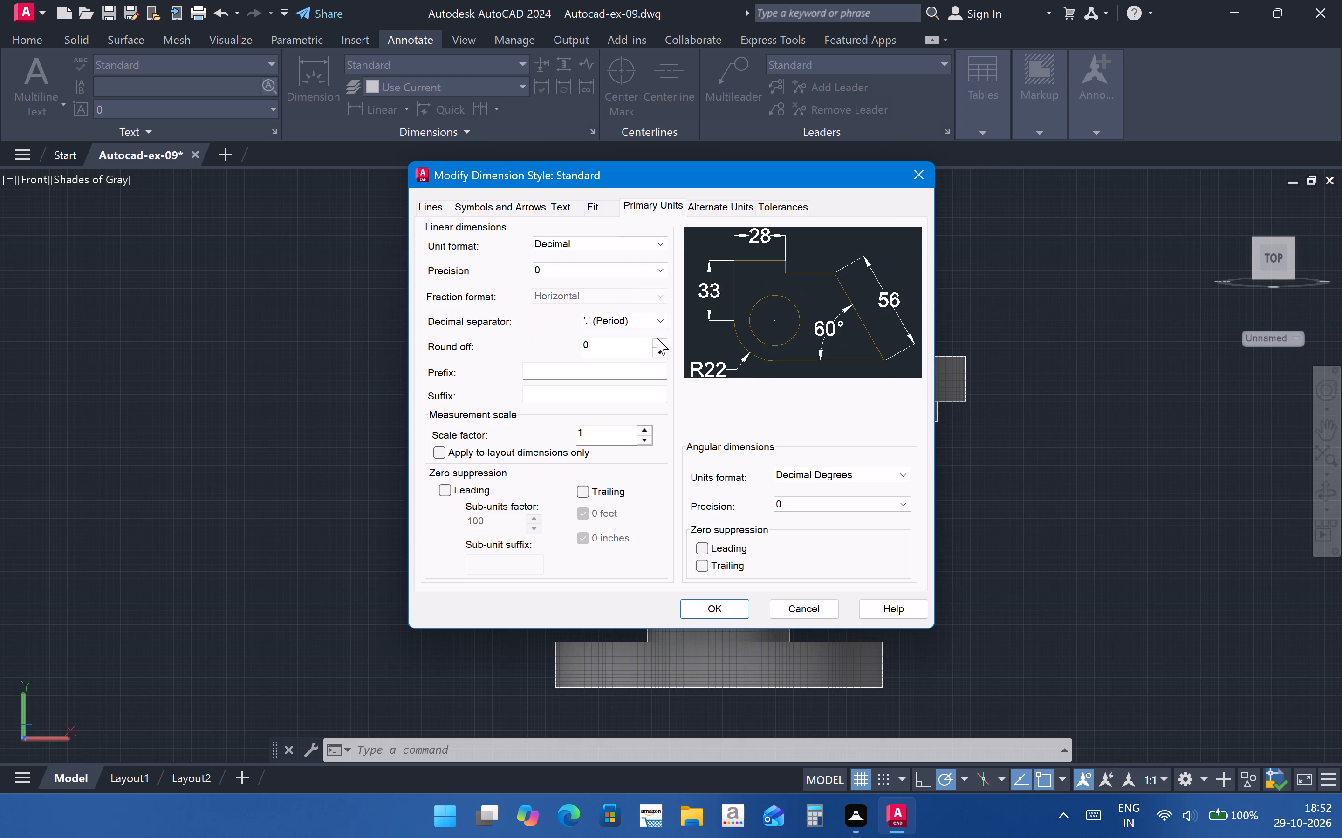
click(702, 603)
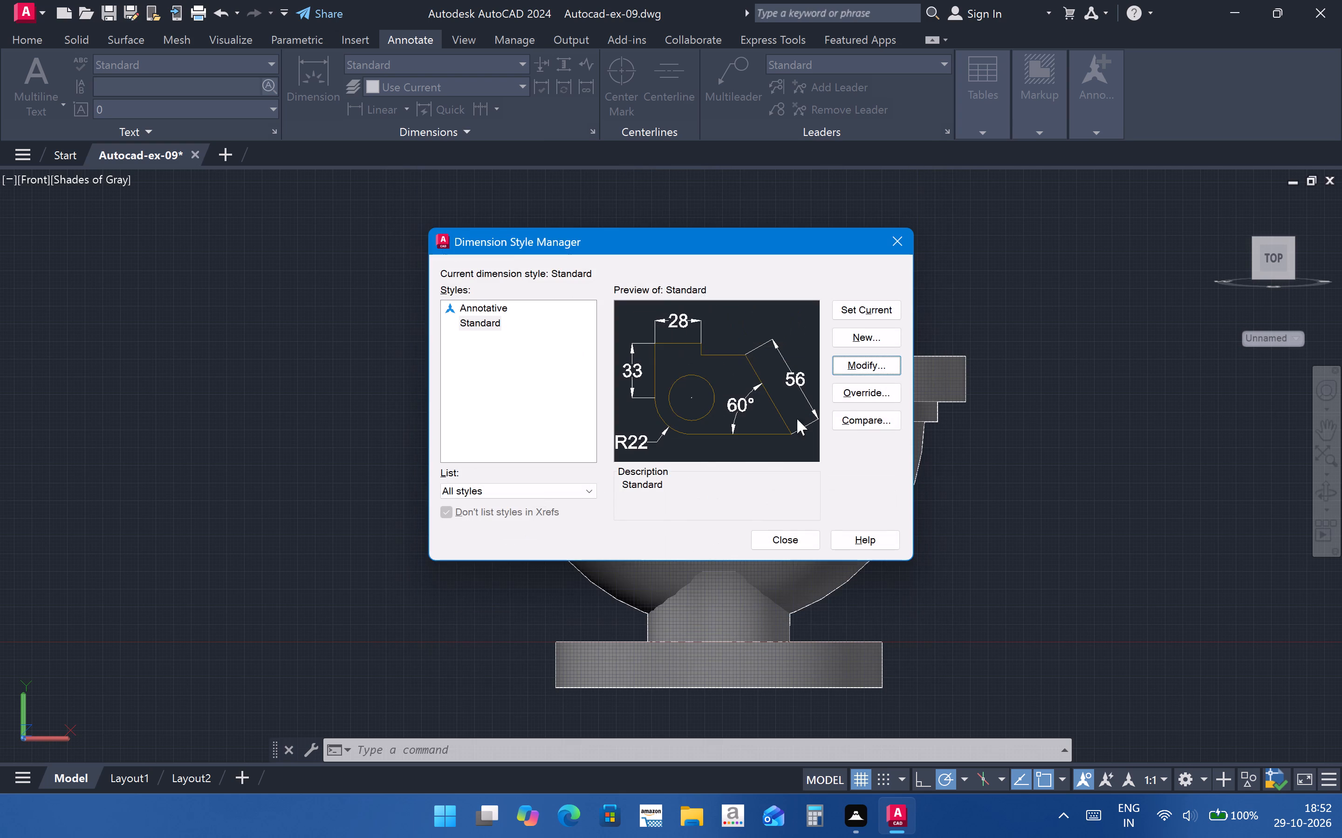
click(855, 306)
click(793, 537)
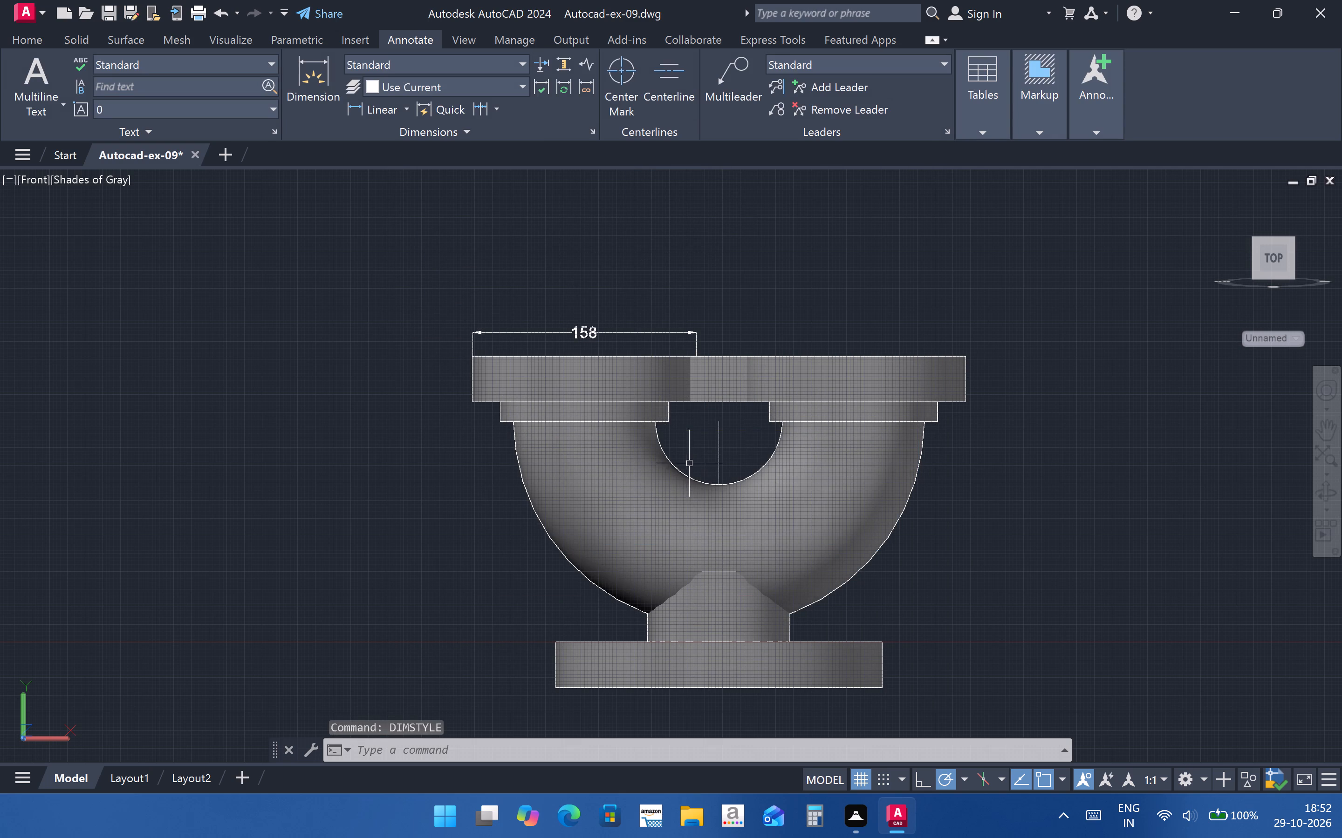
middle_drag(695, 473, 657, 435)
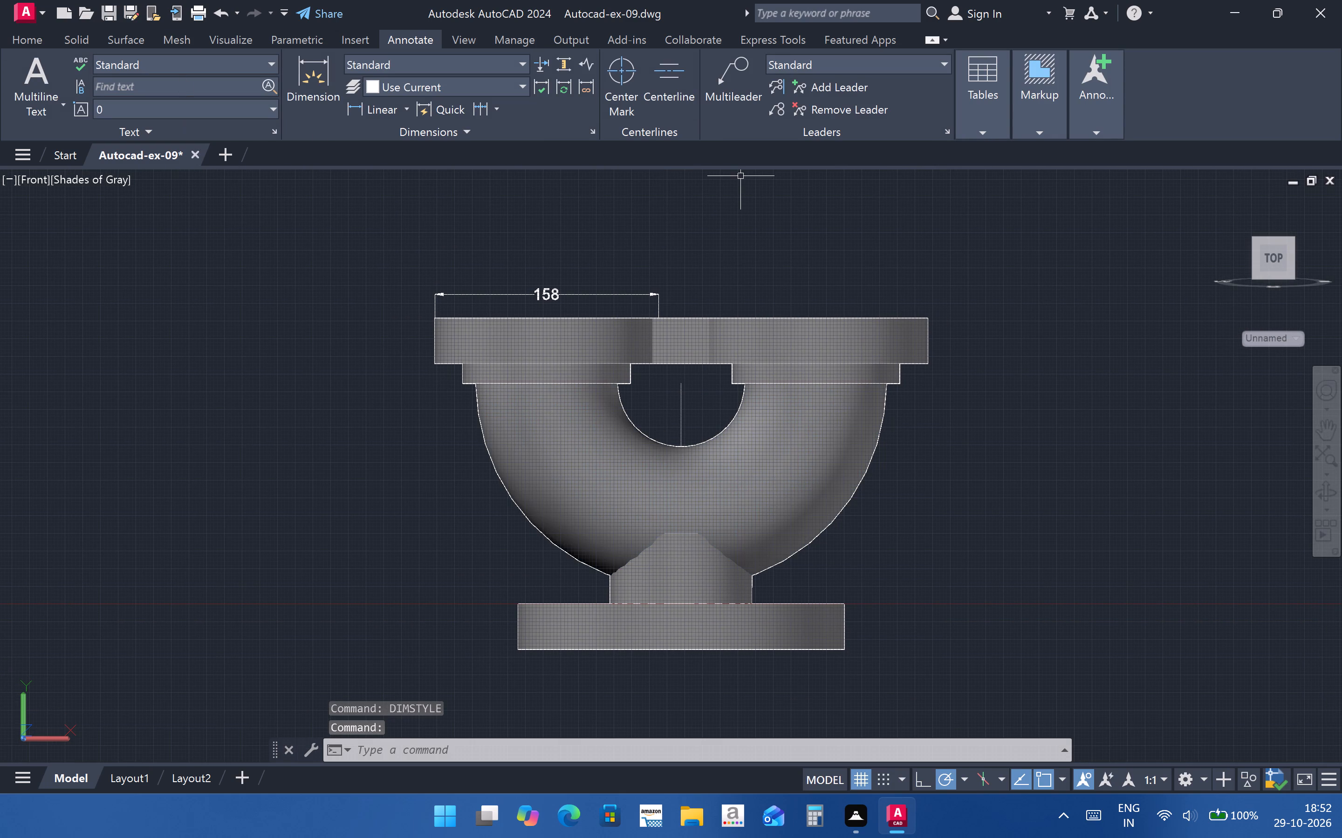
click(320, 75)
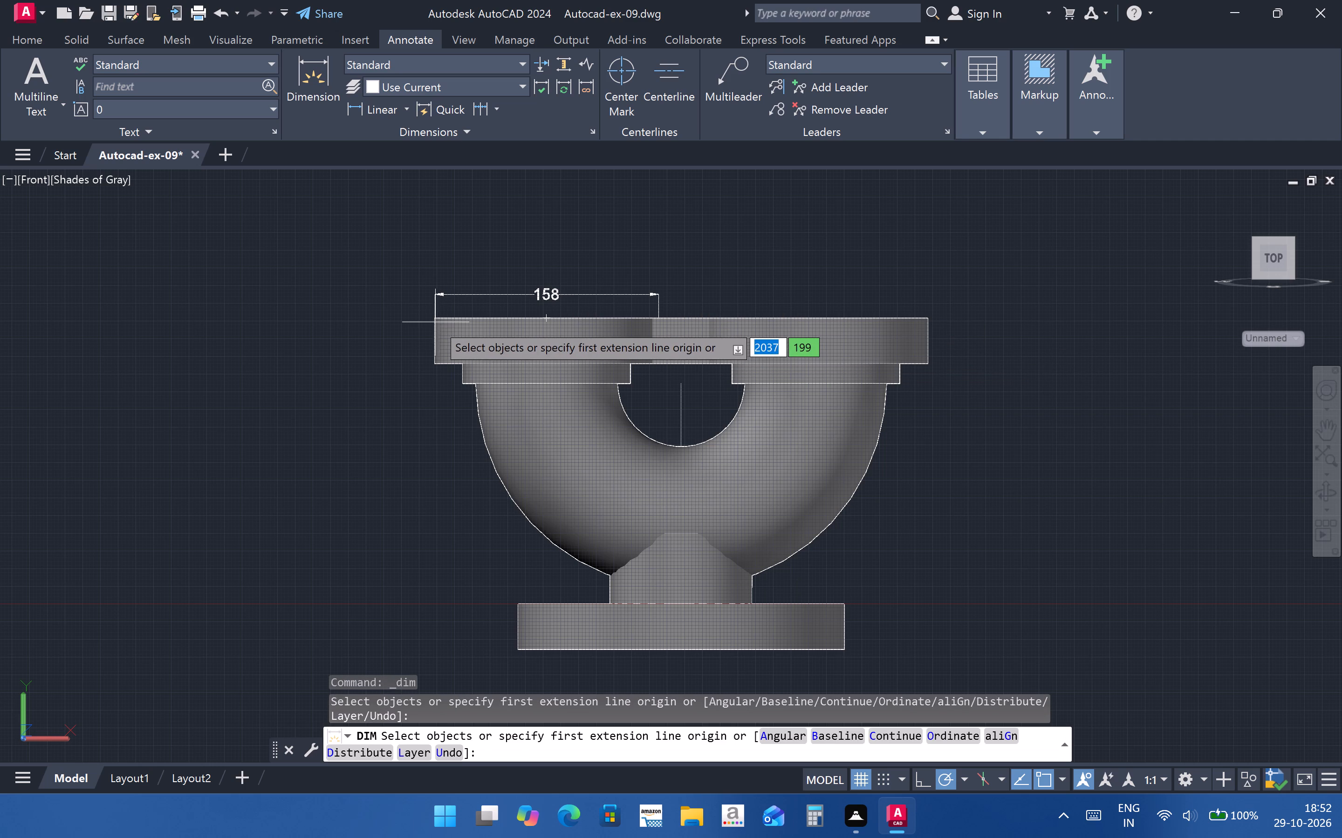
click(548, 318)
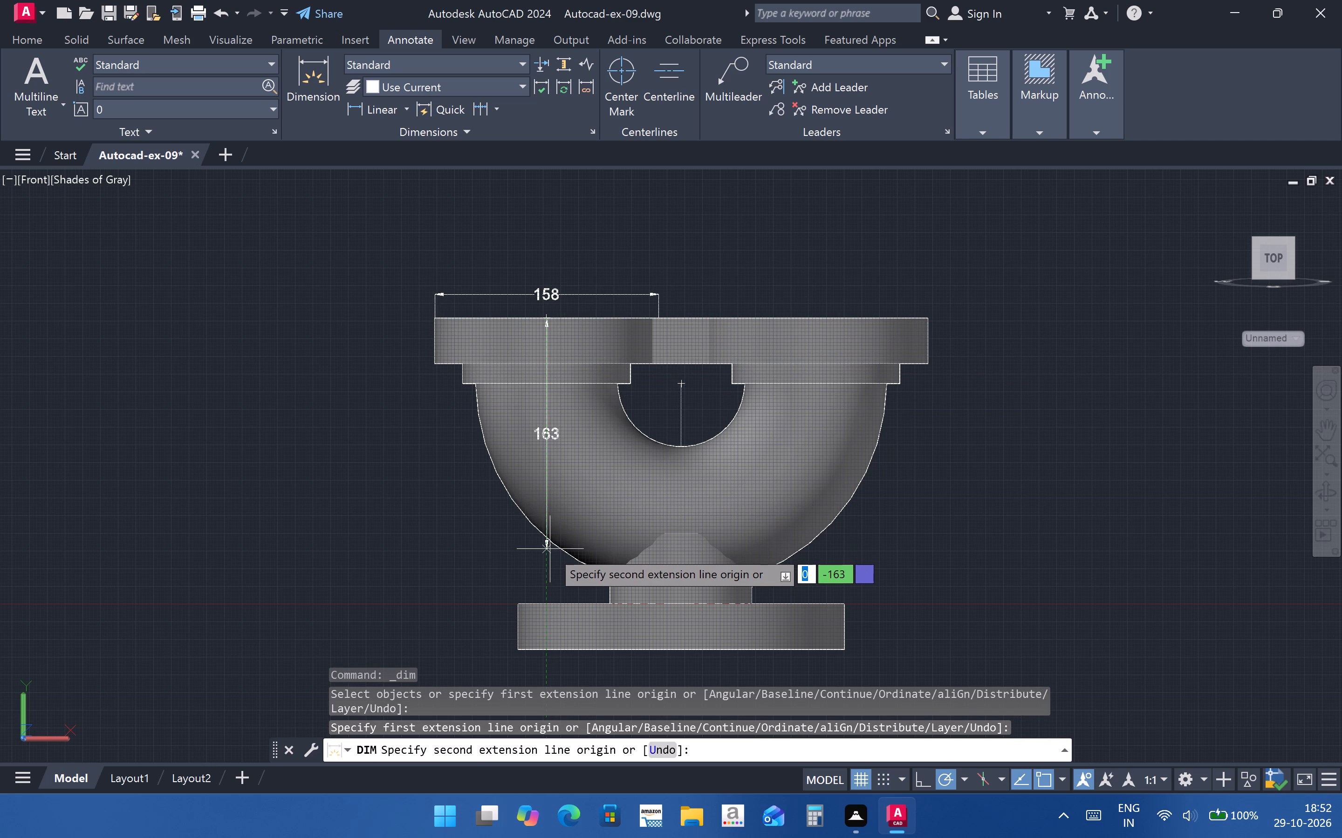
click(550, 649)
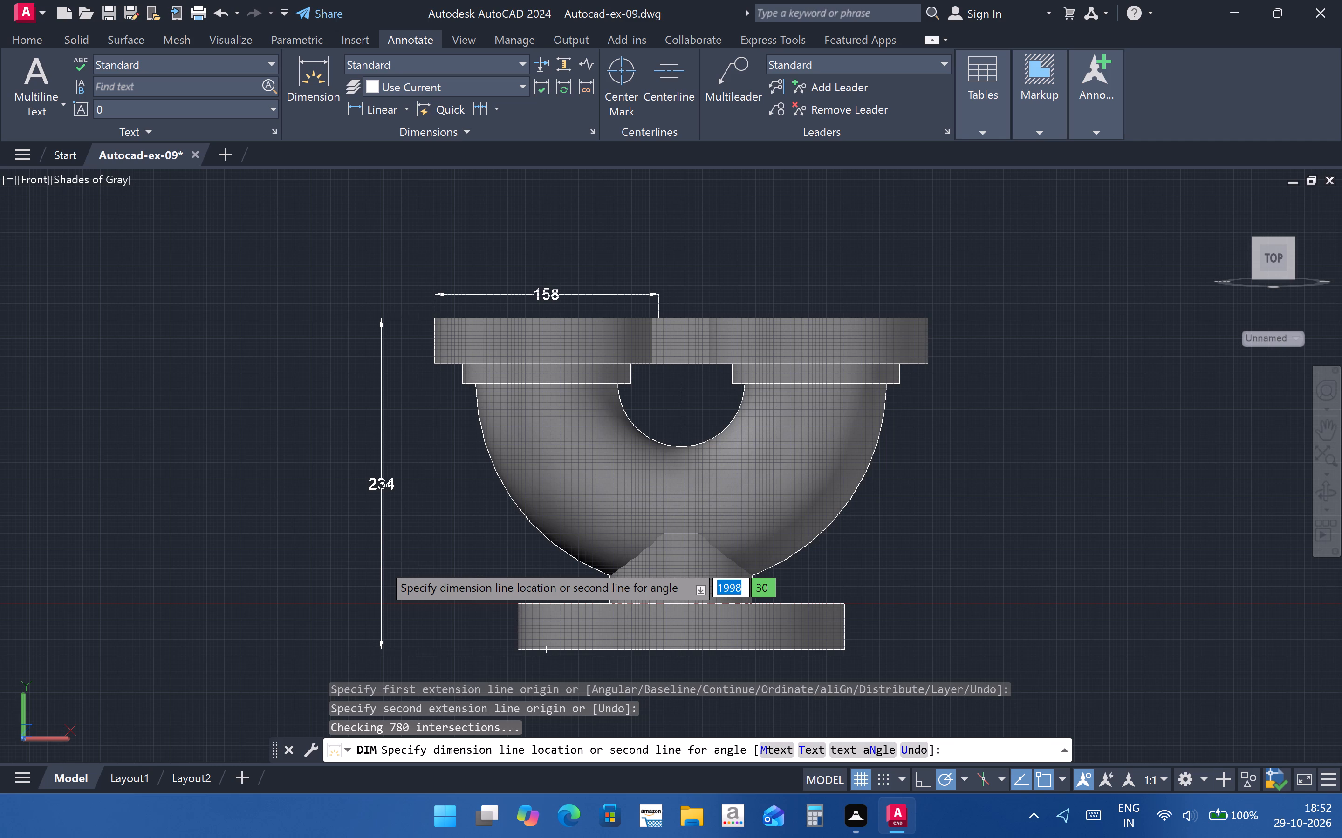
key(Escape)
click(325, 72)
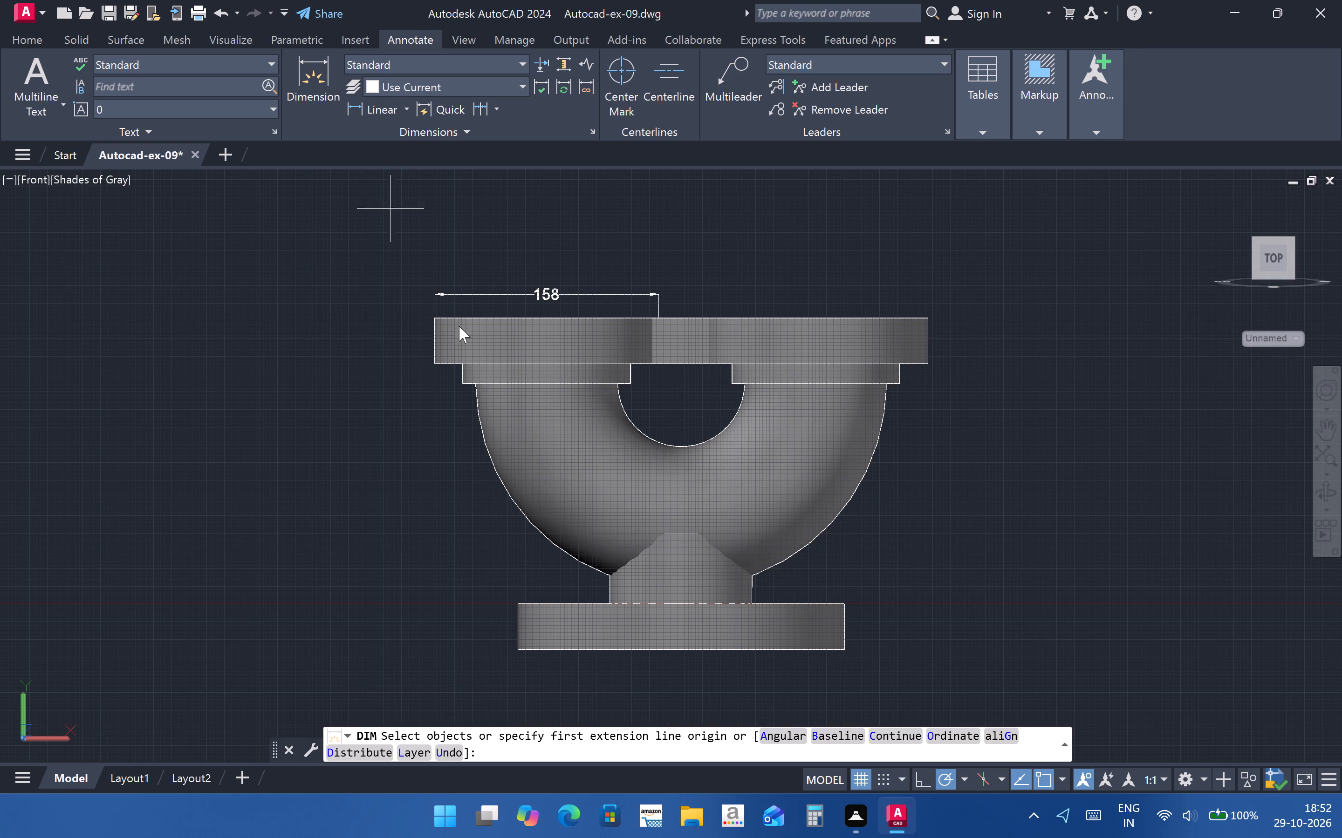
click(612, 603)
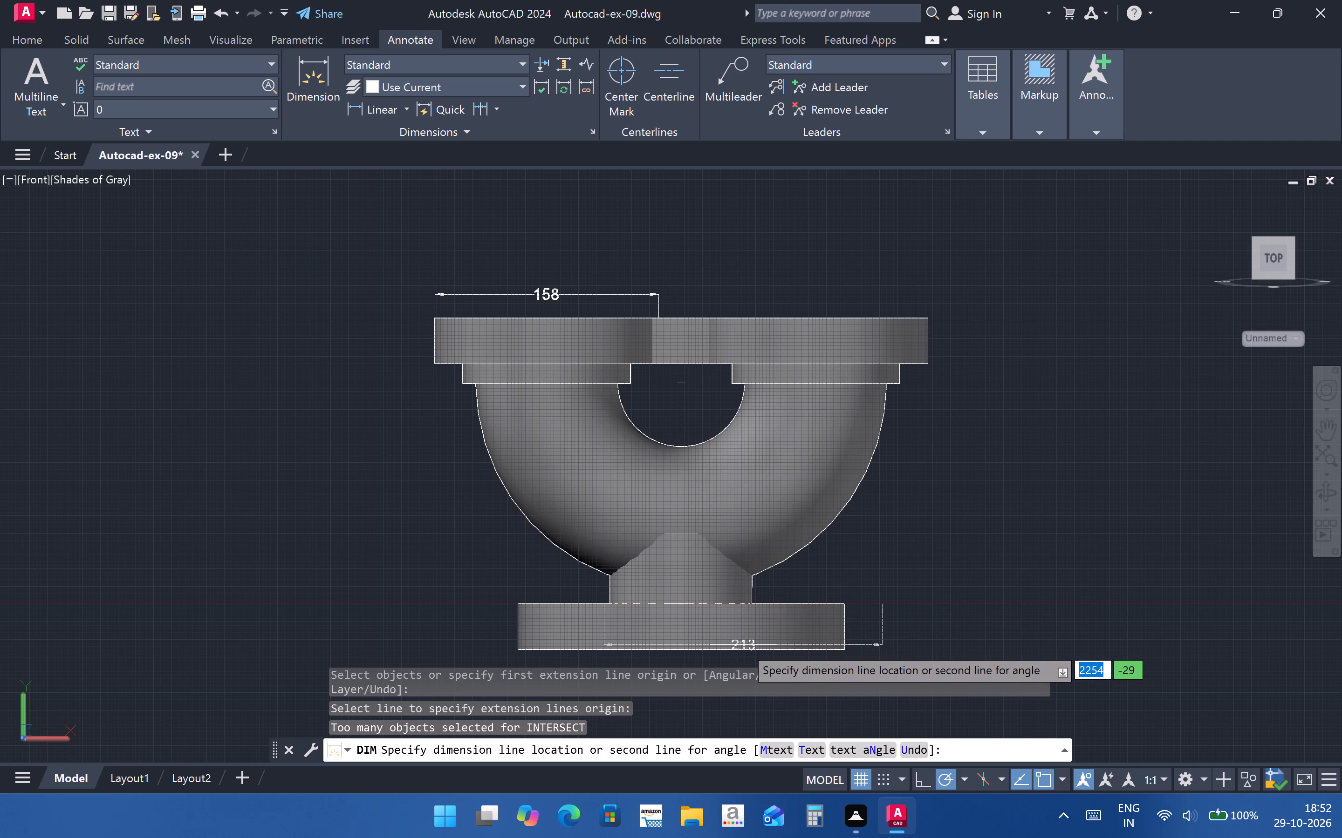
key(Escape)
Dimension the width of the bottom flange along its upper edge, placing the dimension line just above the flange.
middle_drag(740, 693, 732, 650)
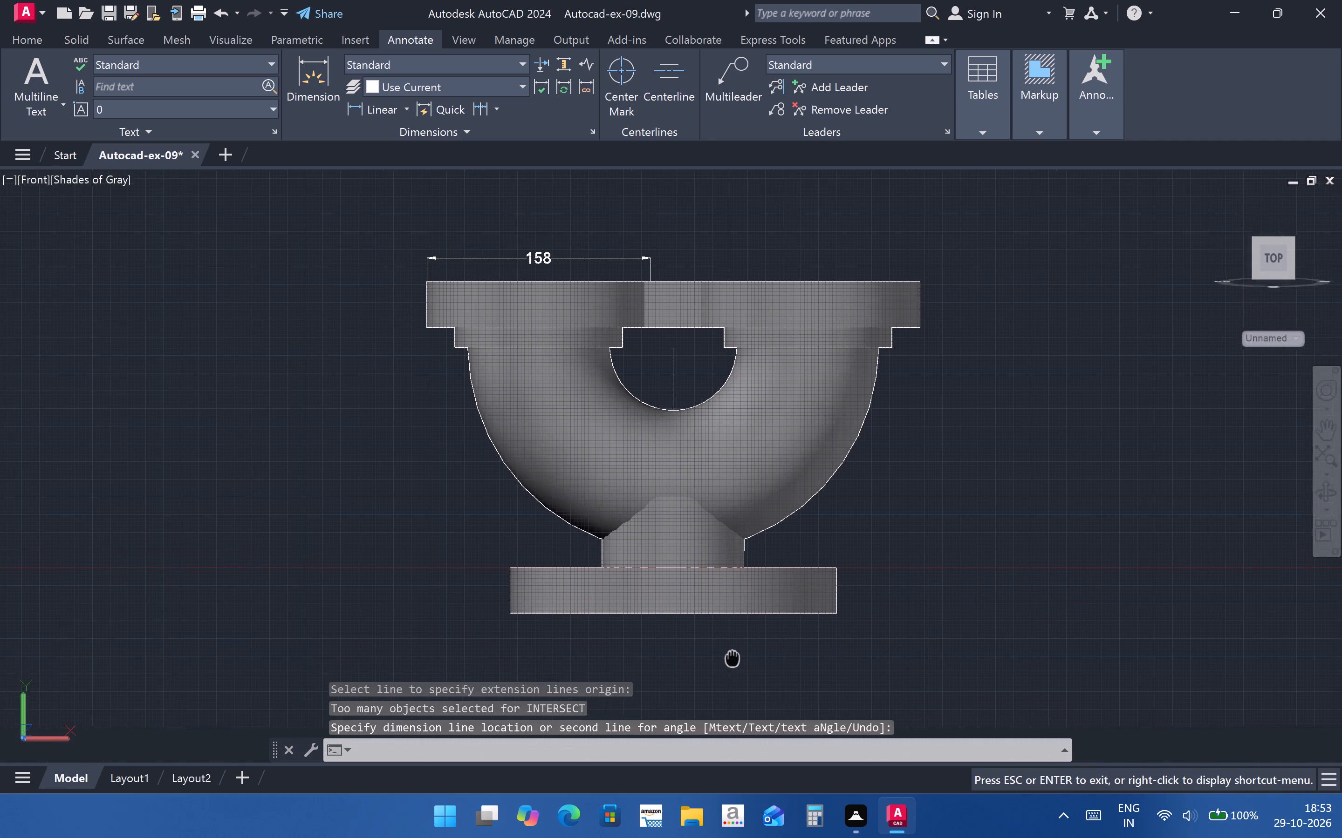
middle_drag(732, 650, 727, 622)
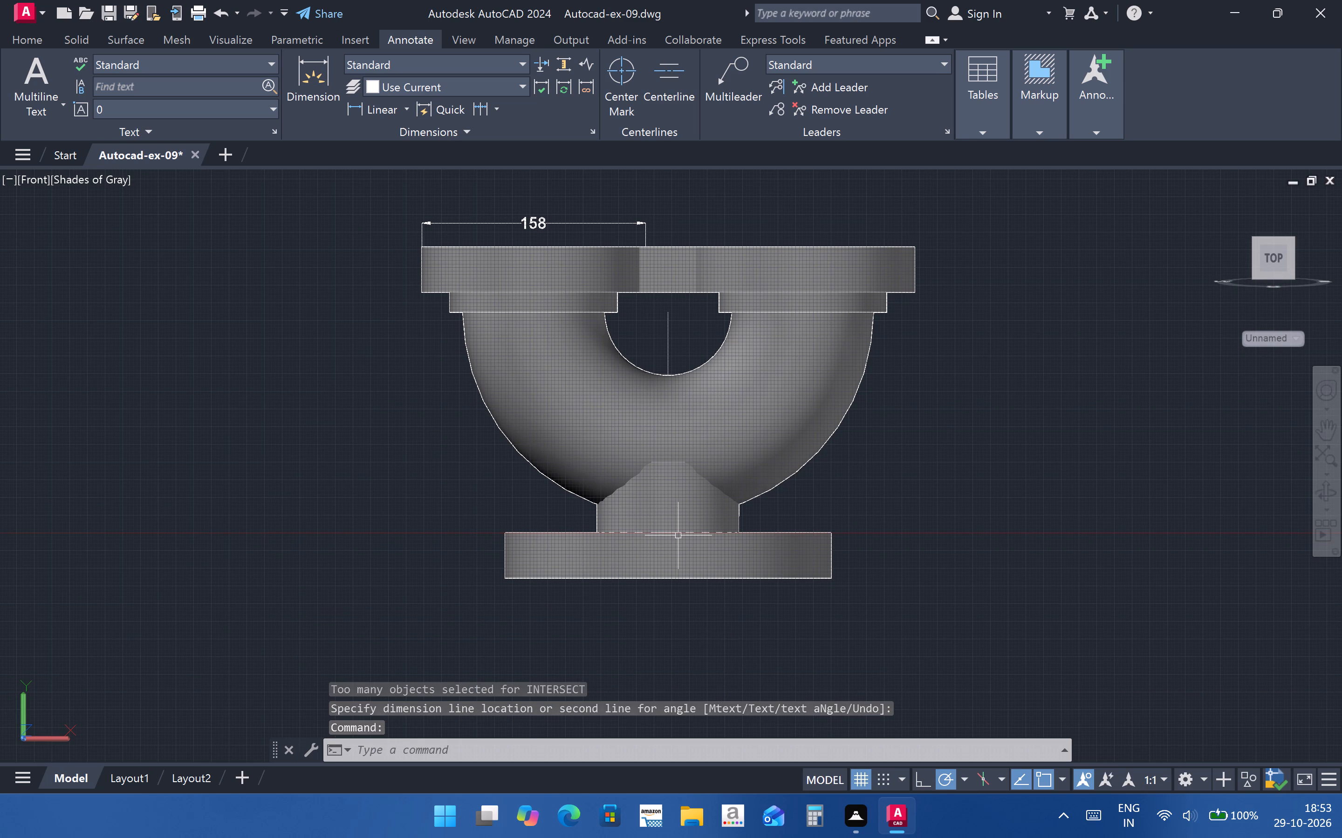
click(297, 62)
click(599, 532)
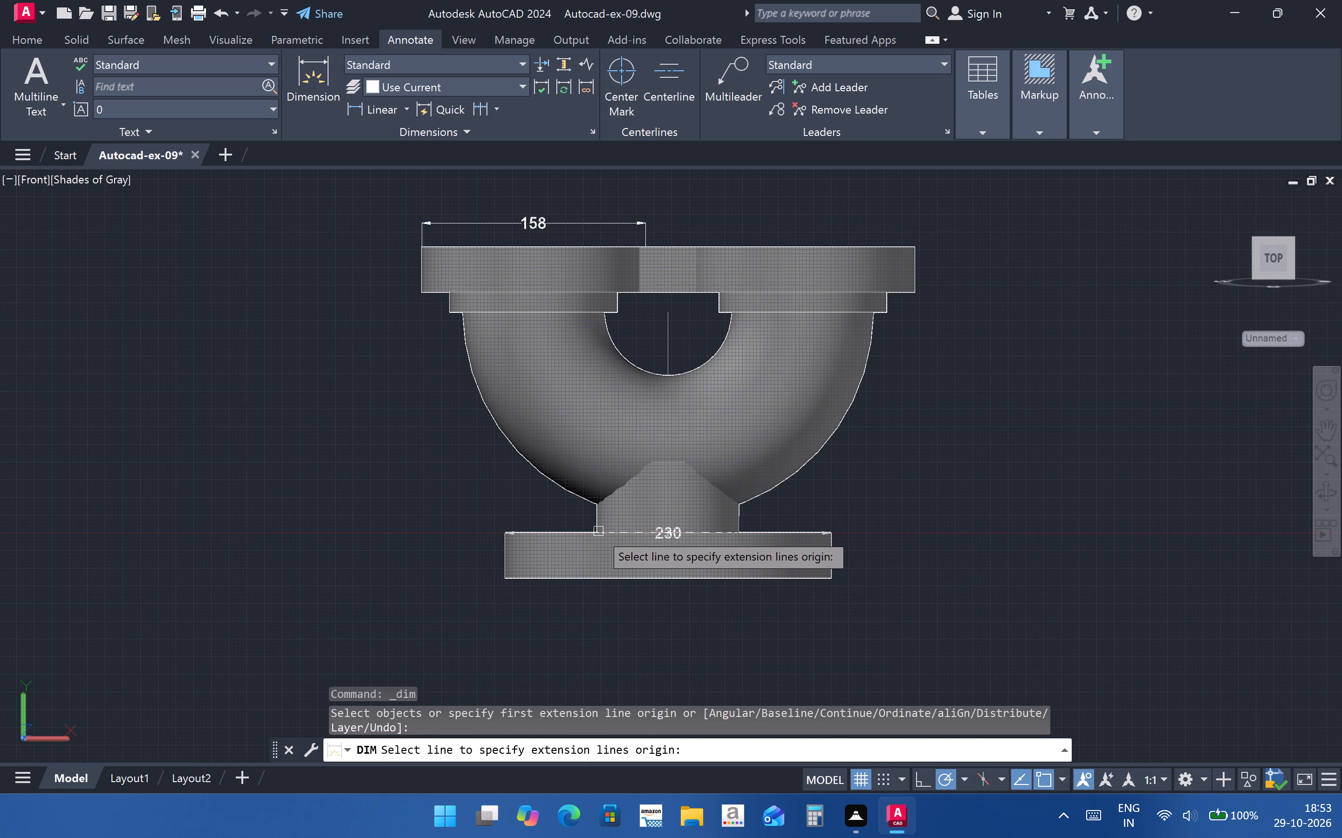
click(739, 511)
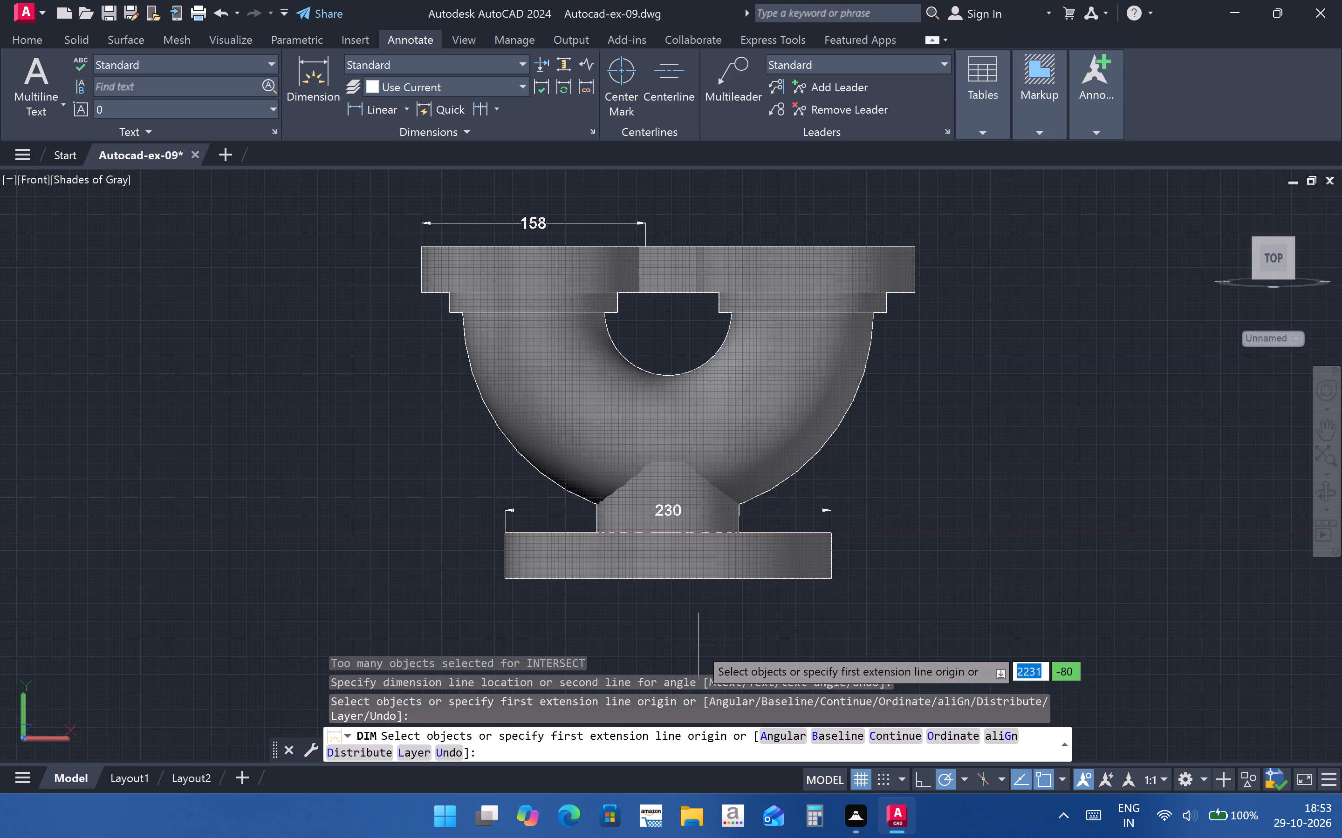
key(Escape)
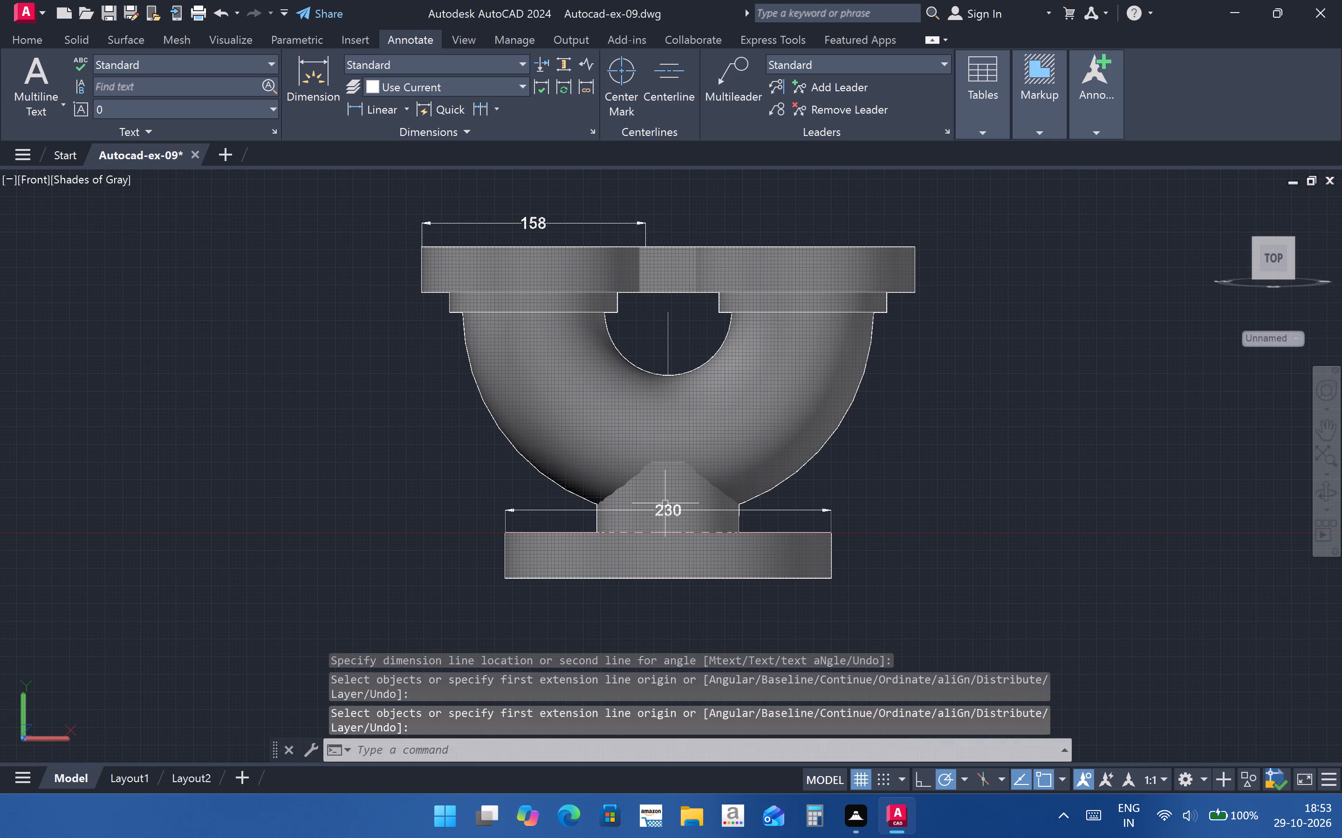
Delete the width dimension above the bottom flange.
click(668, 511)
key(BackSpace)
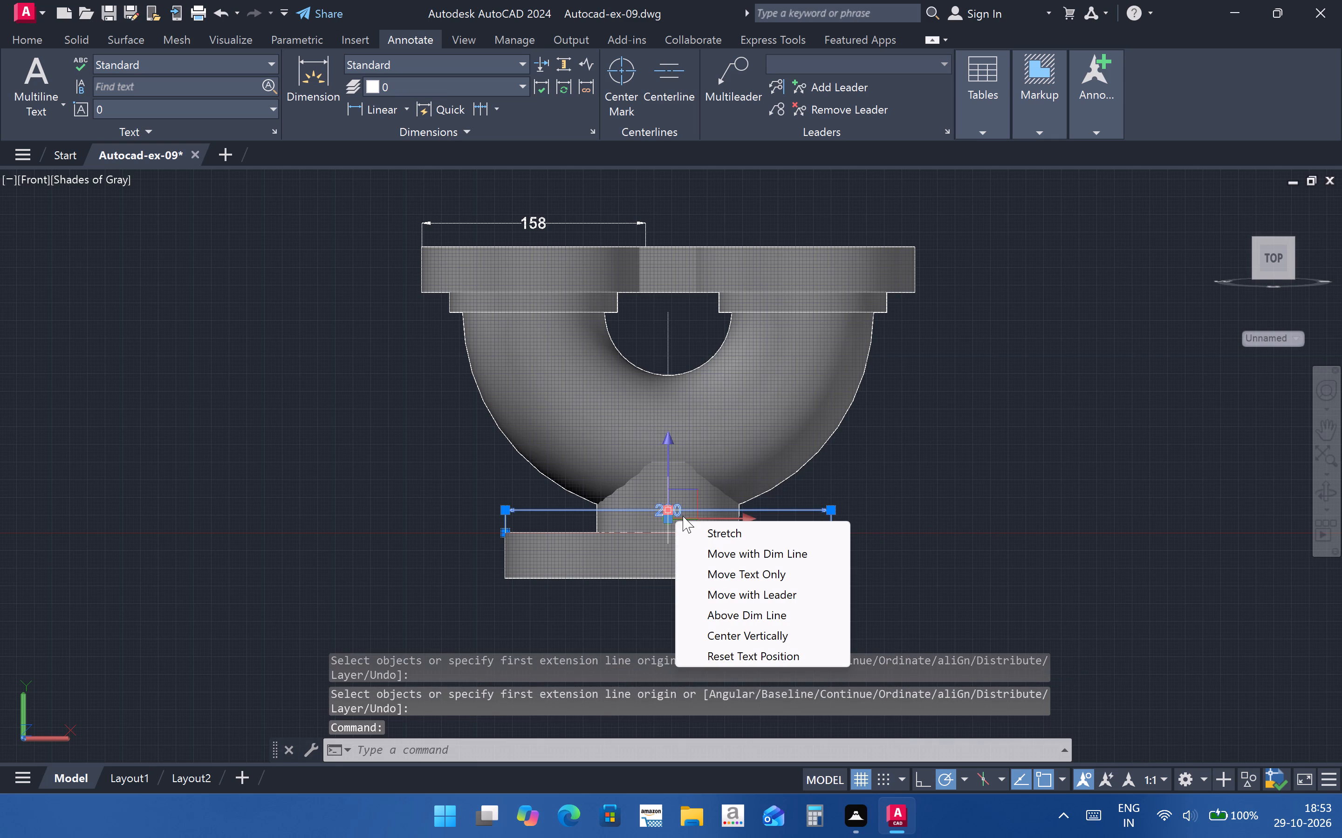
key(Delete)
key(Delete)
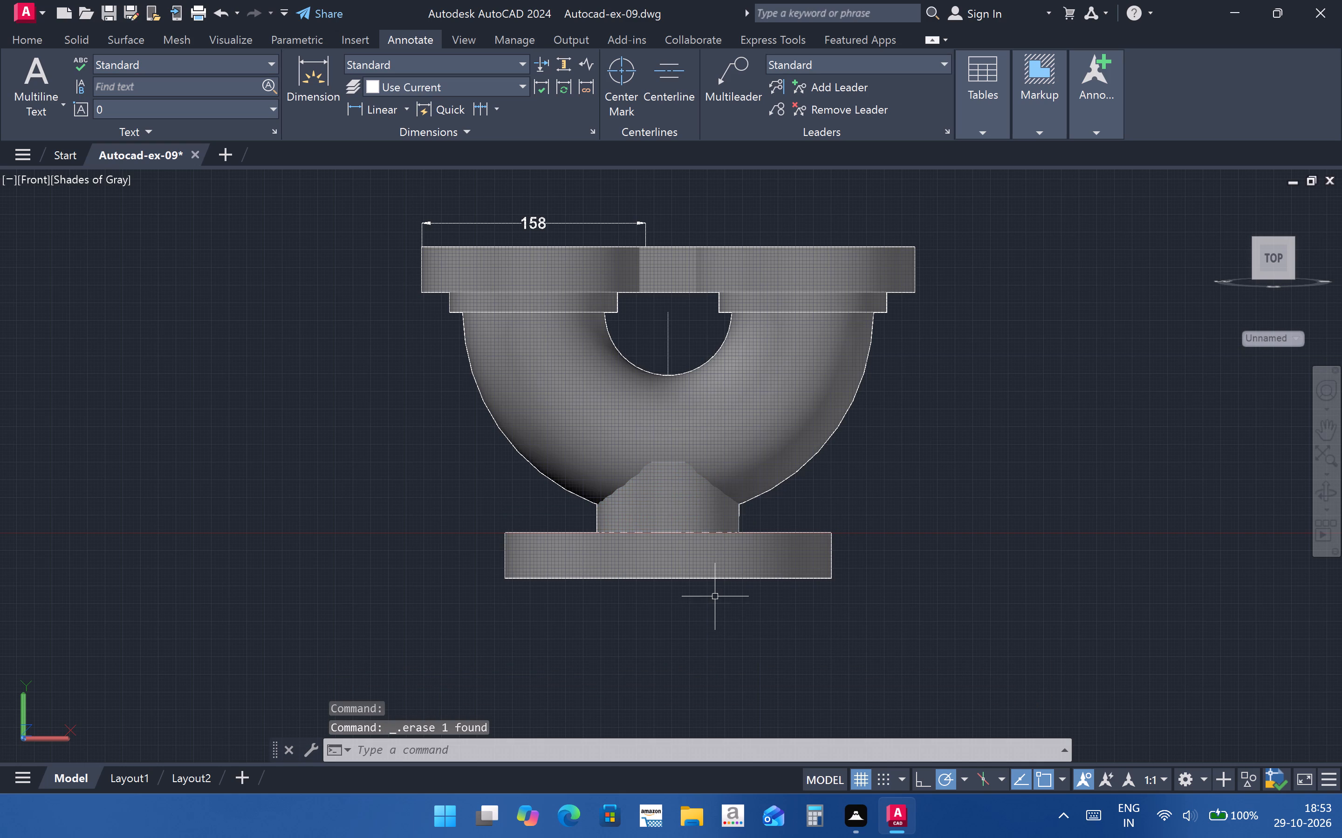
Add a linear dimension for the bottom flange's thickness, placing the dimension line to the right of the flange.
click(287, 65)
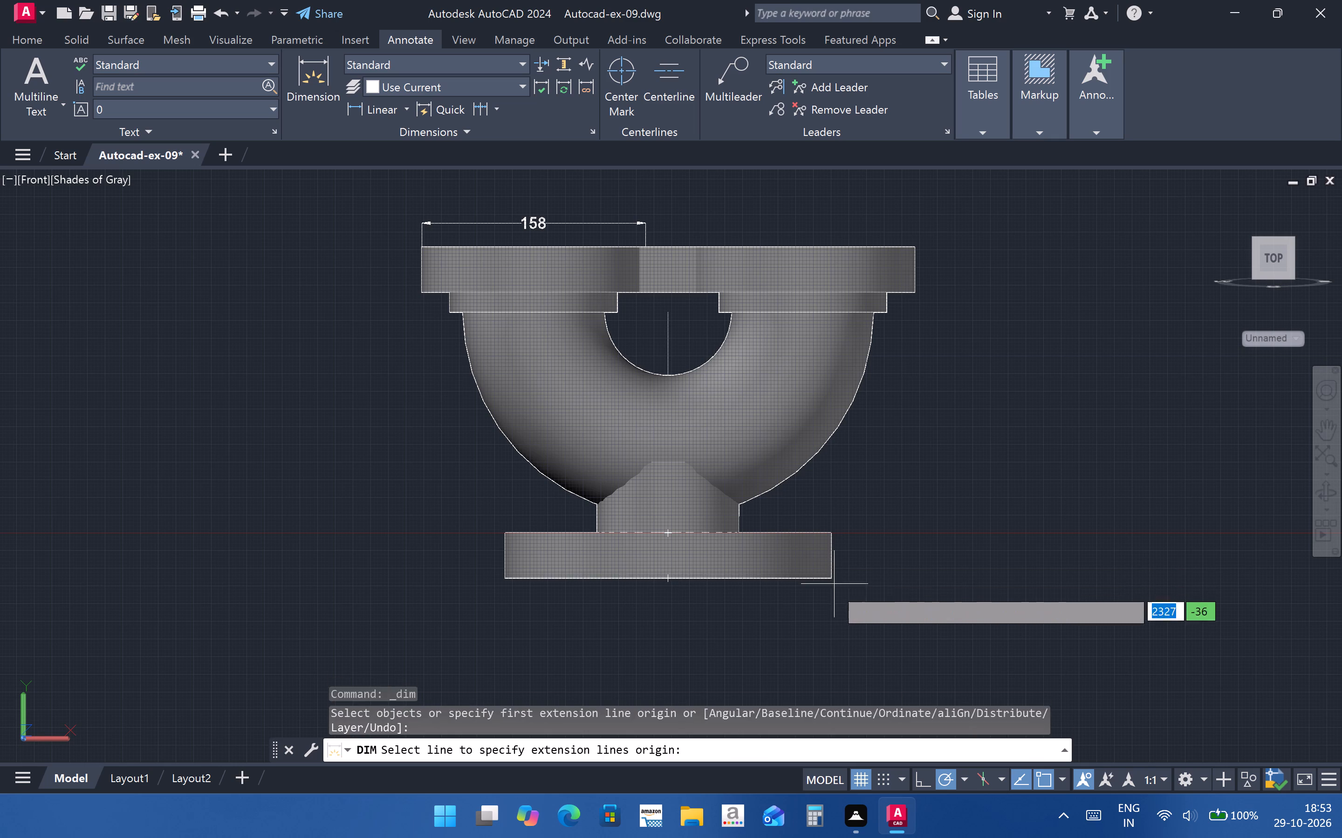
click(405, 114)
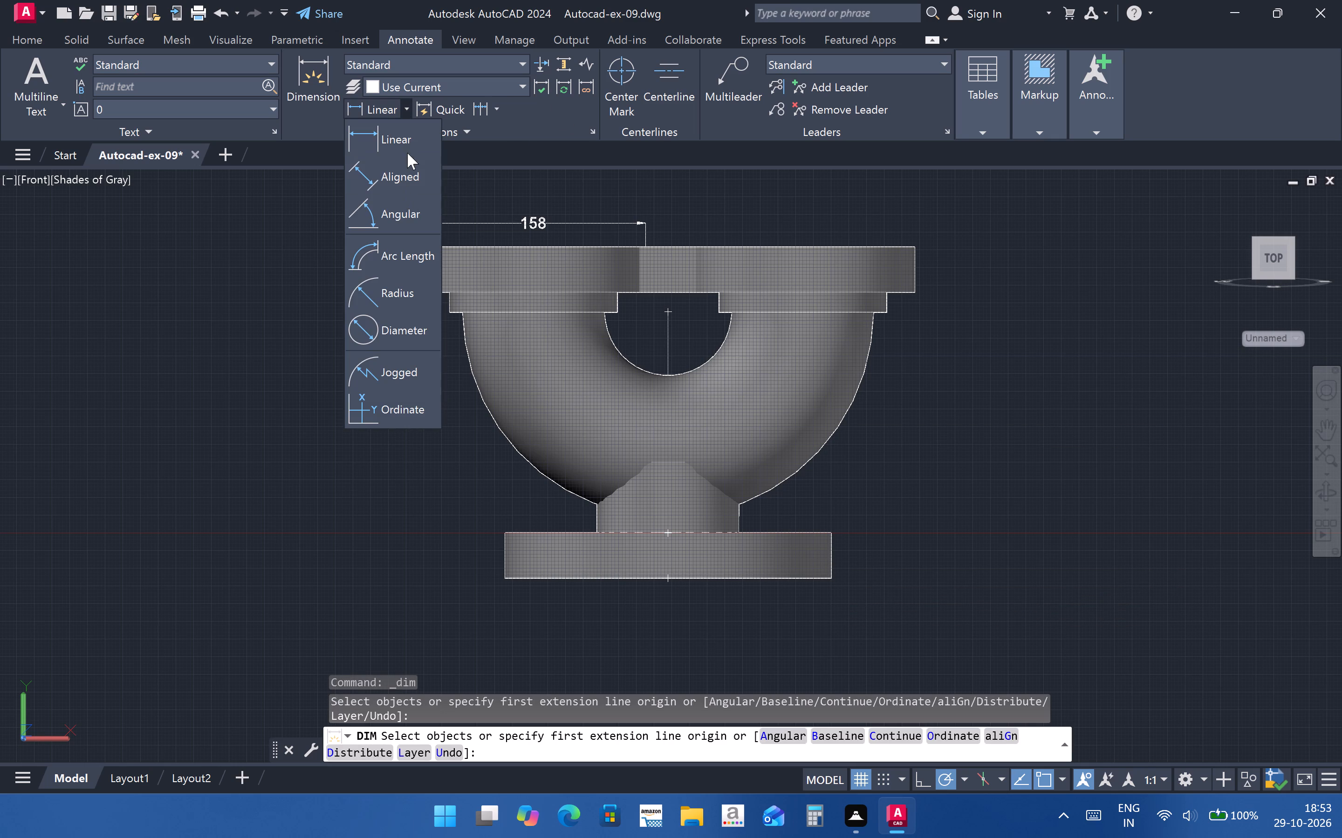
click(407, 153)
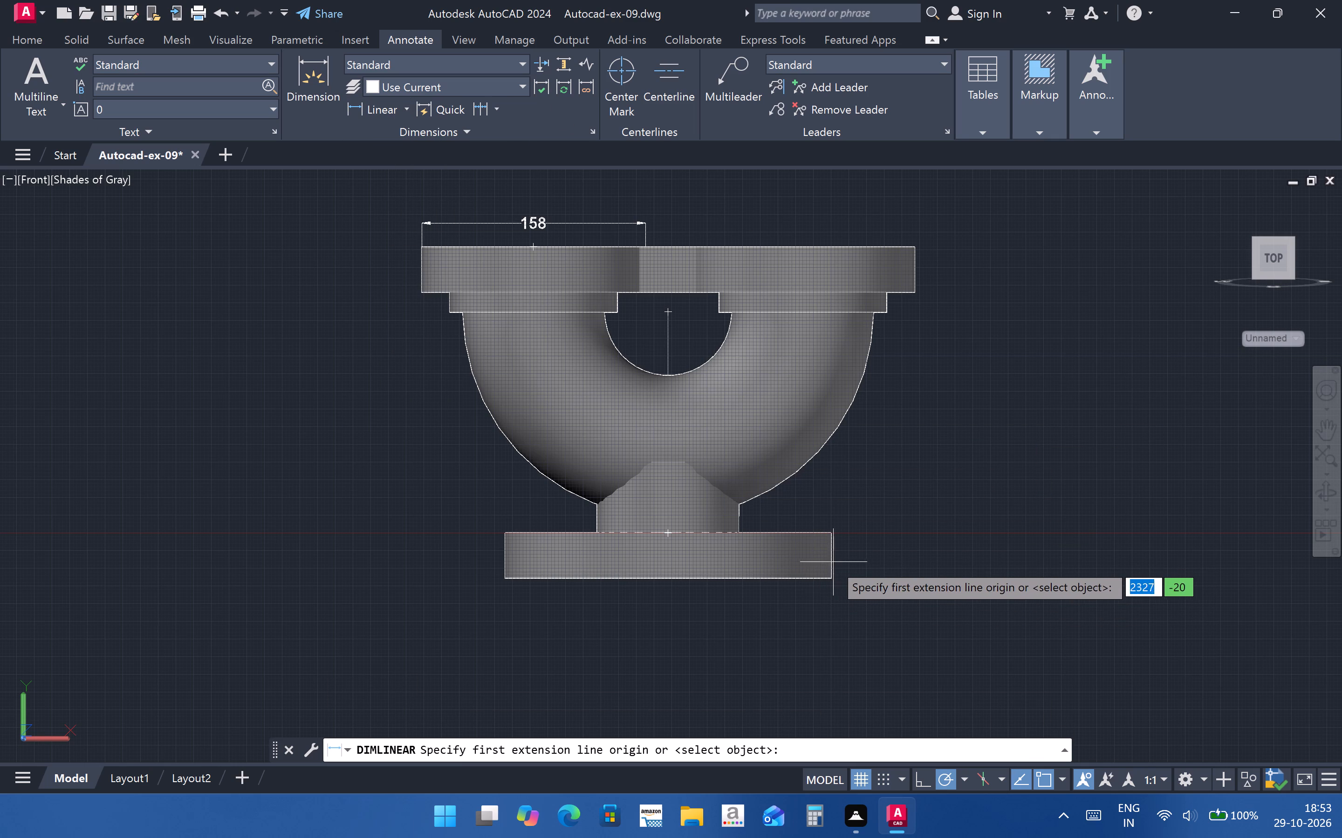
click(669, 578)
click(668, 534)
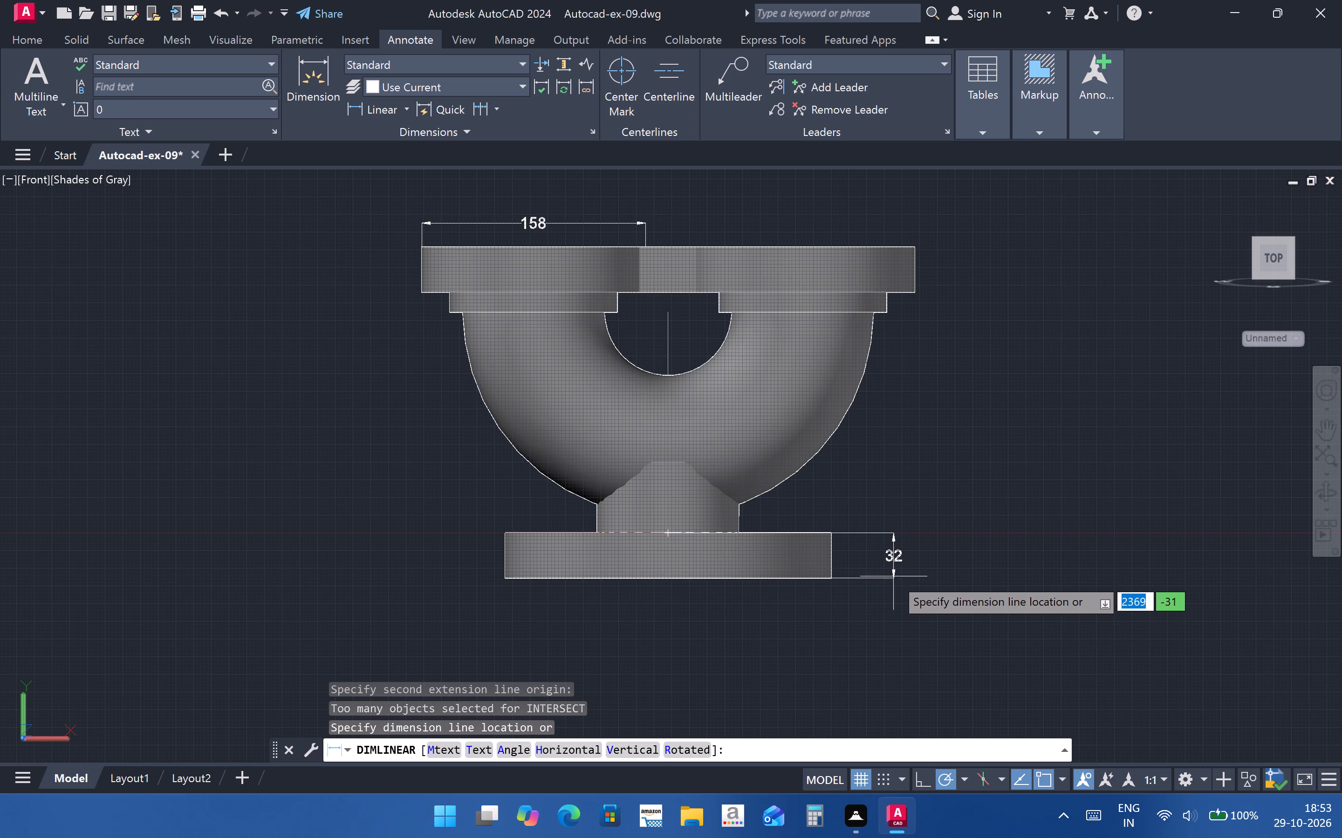
click(894, 577)
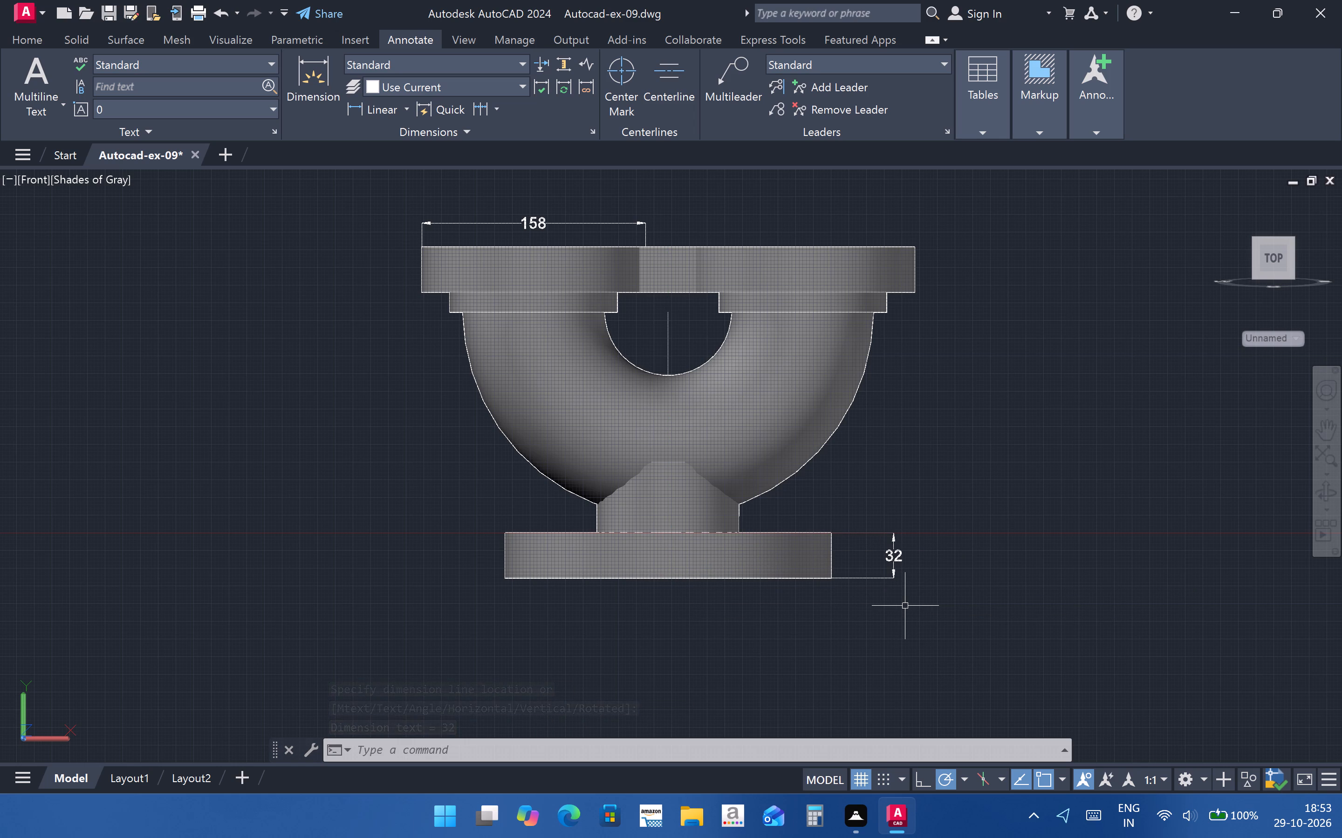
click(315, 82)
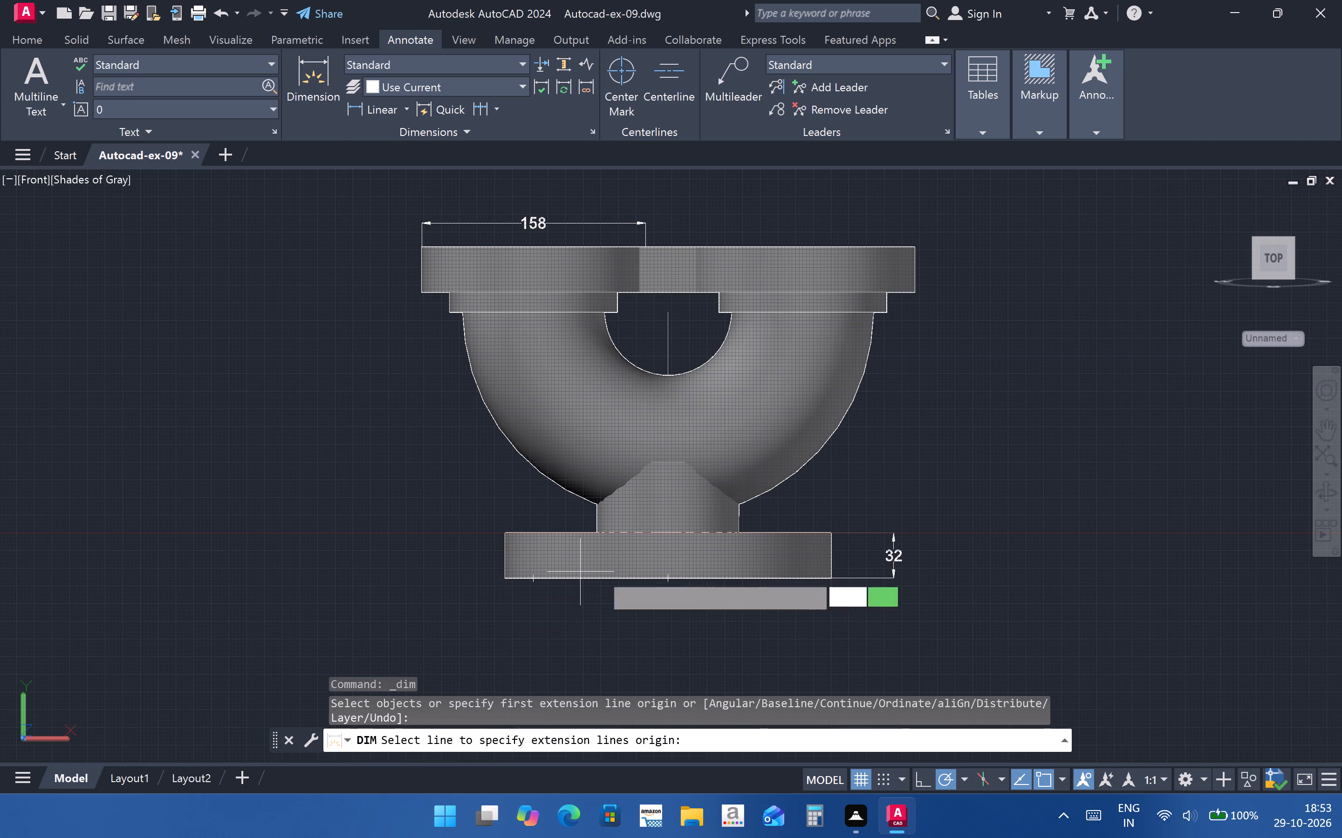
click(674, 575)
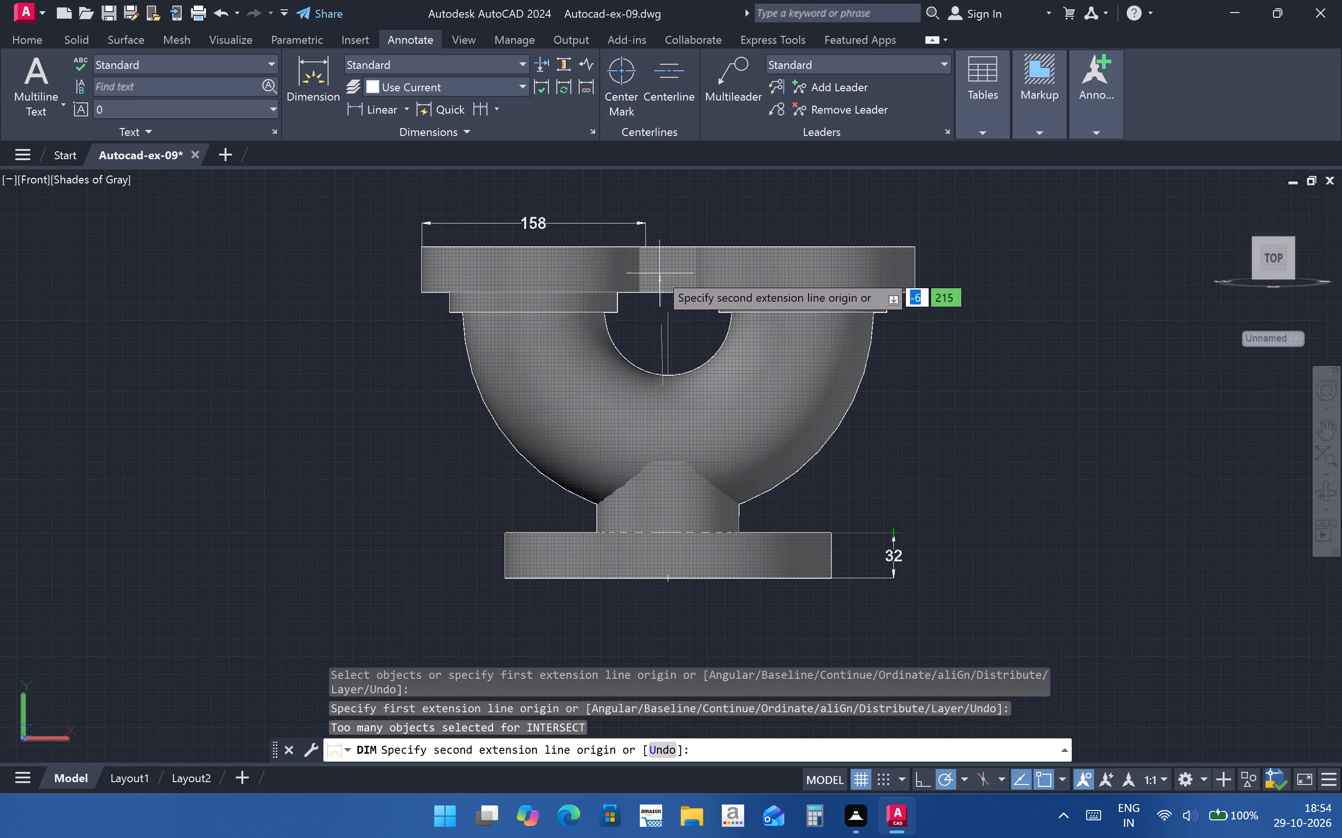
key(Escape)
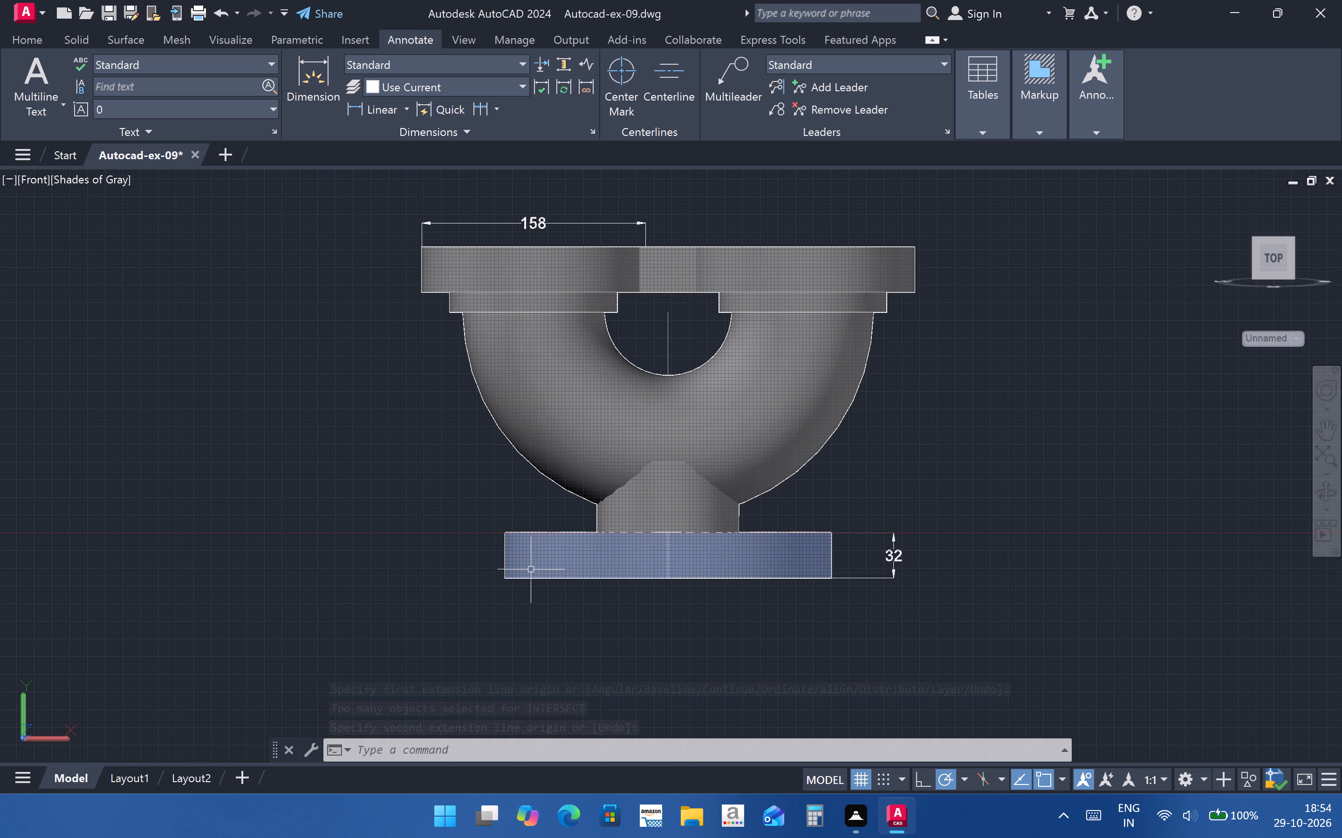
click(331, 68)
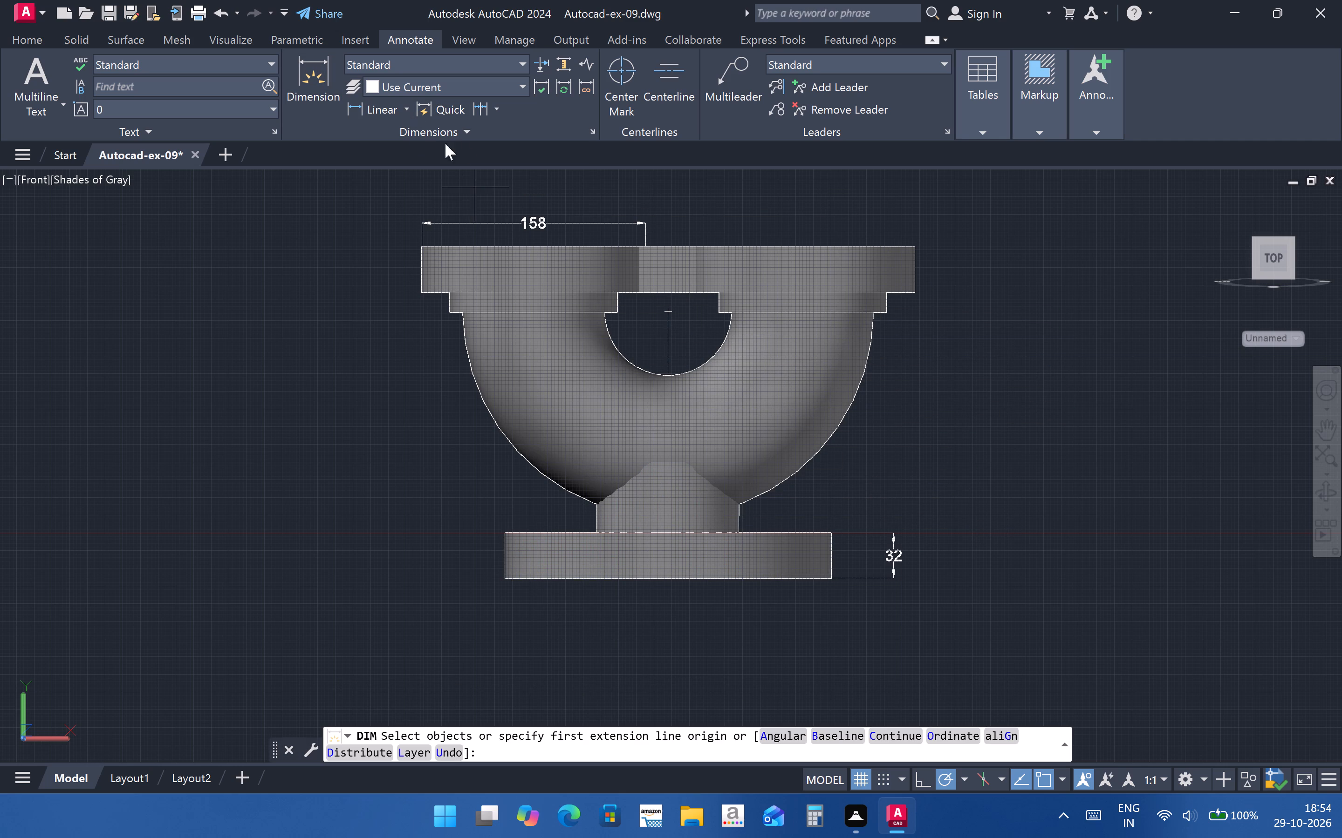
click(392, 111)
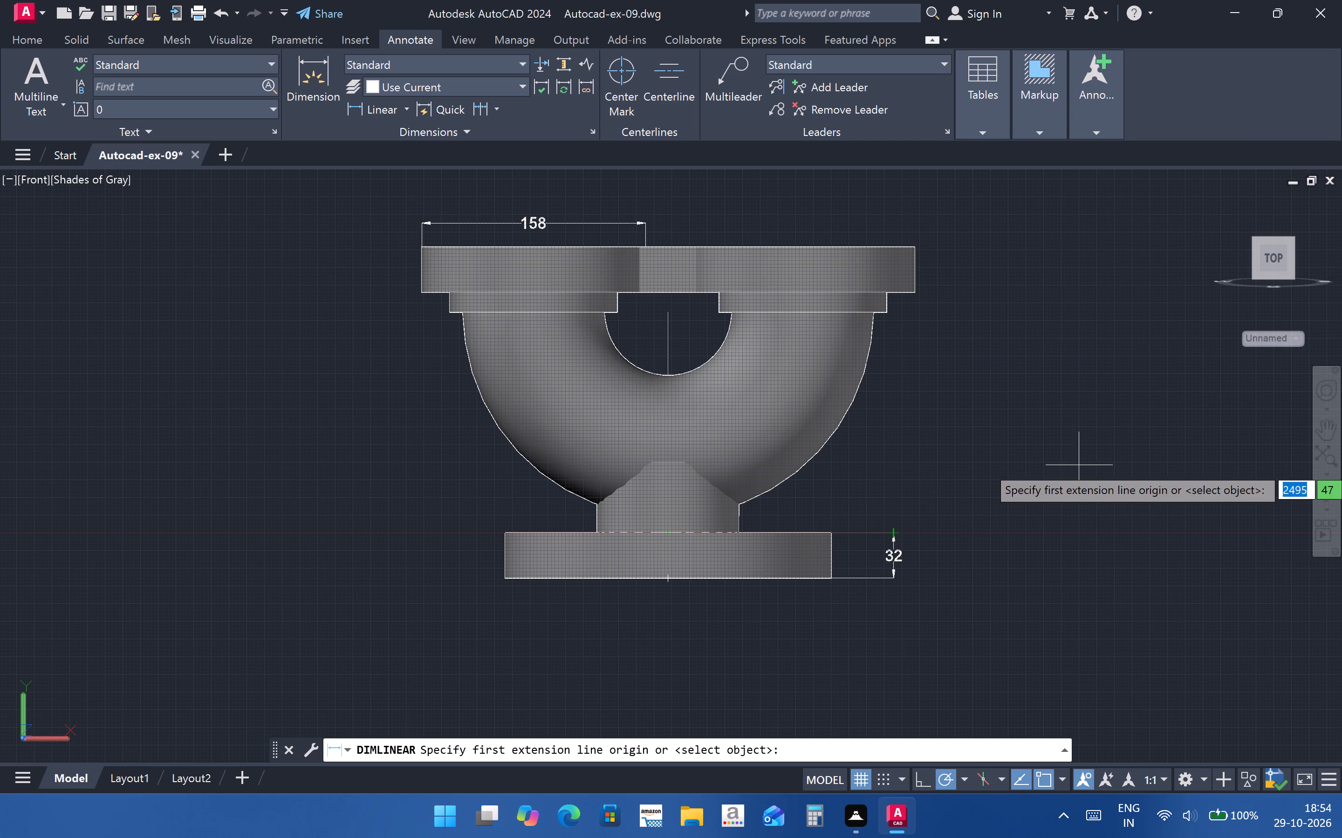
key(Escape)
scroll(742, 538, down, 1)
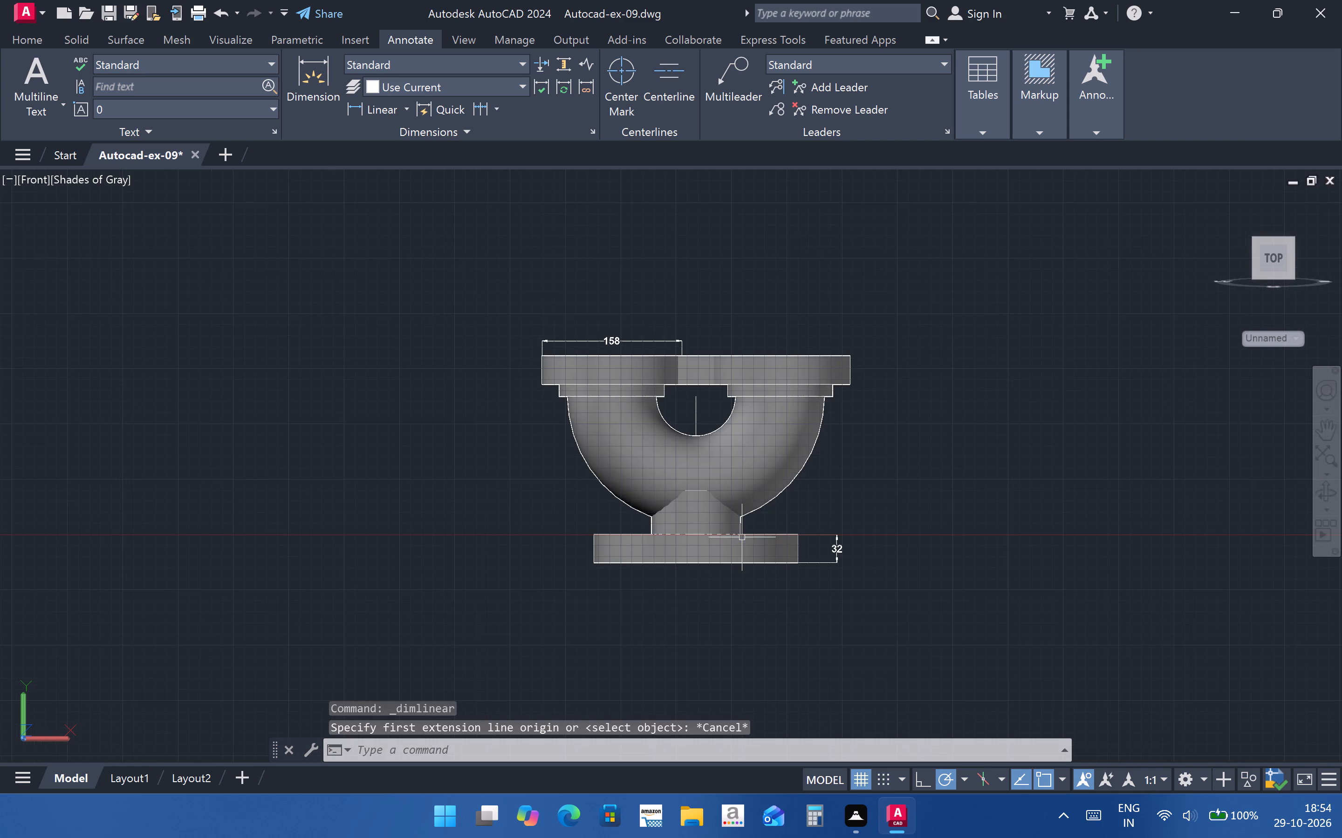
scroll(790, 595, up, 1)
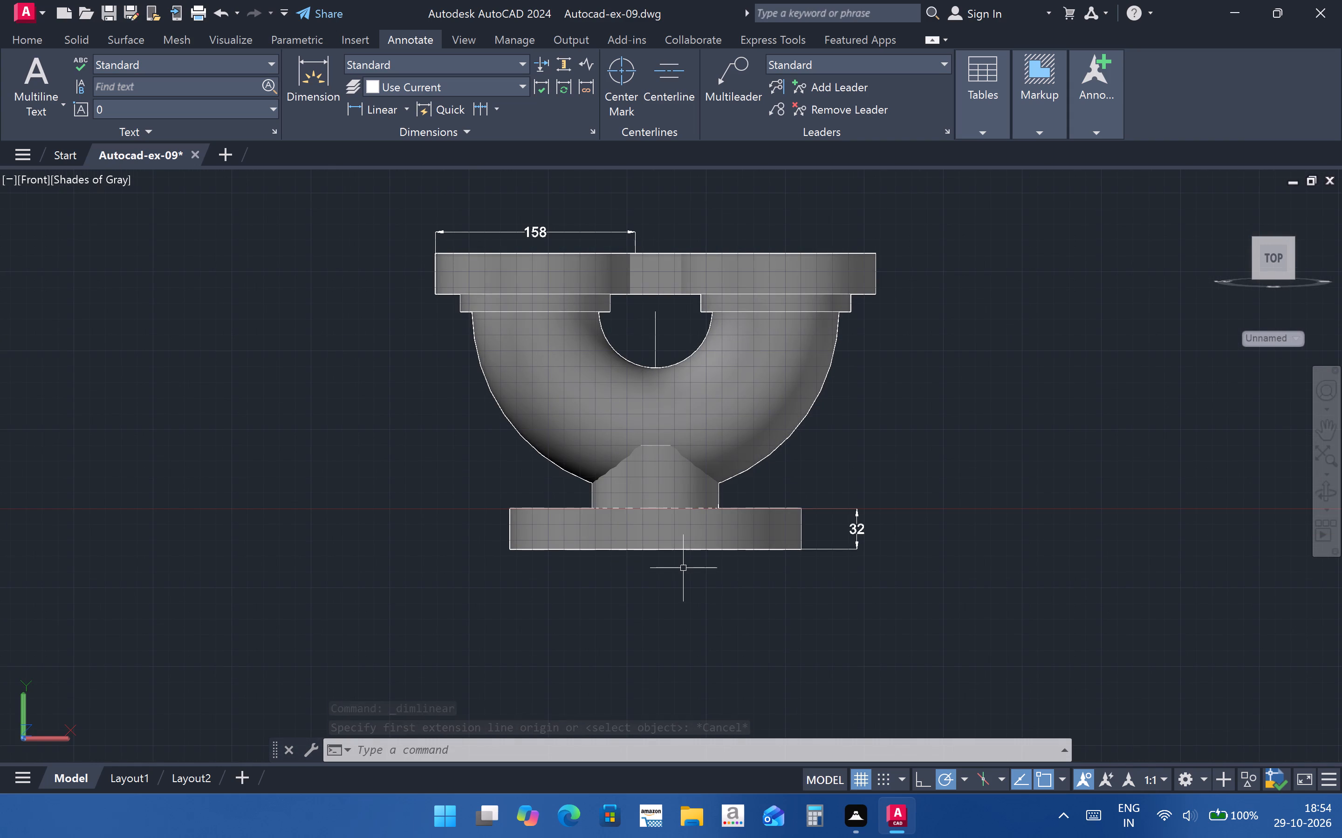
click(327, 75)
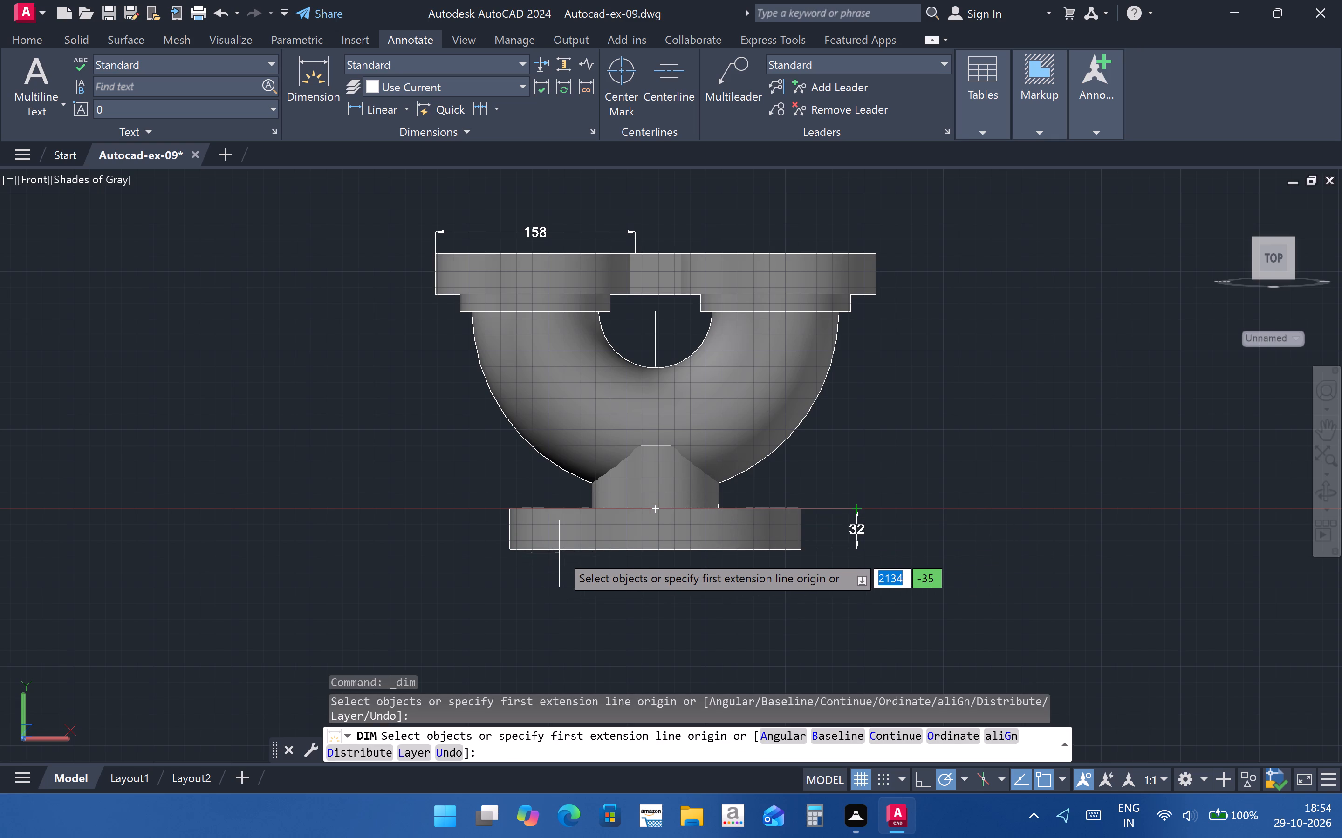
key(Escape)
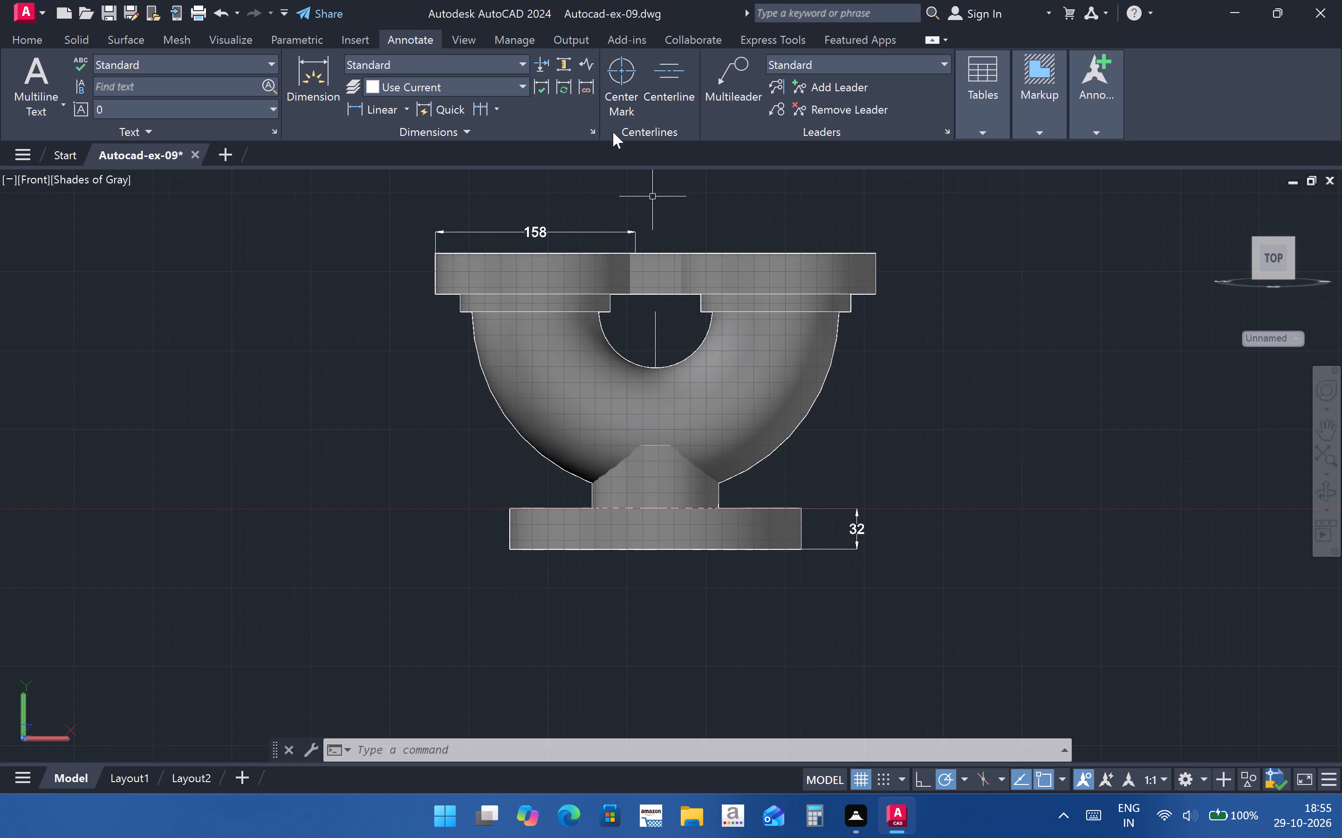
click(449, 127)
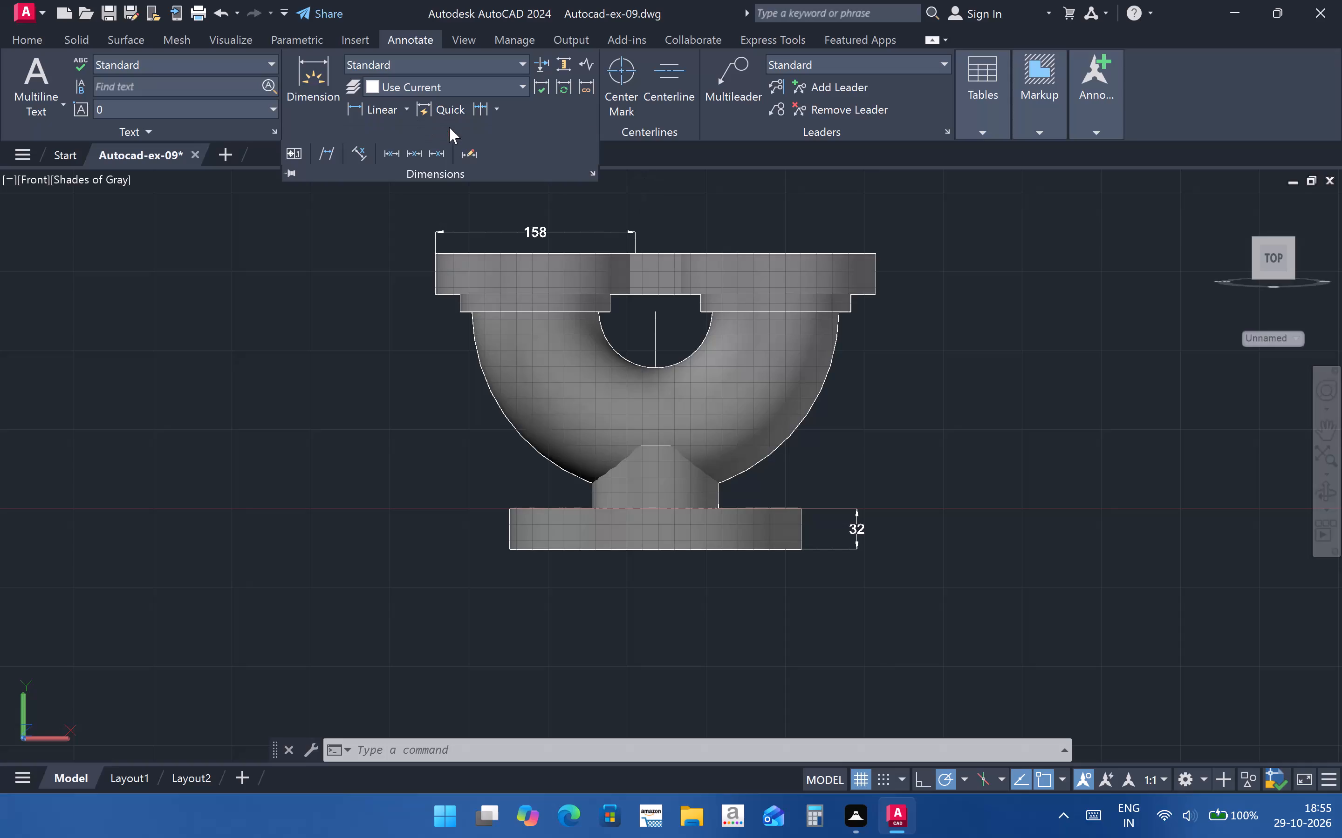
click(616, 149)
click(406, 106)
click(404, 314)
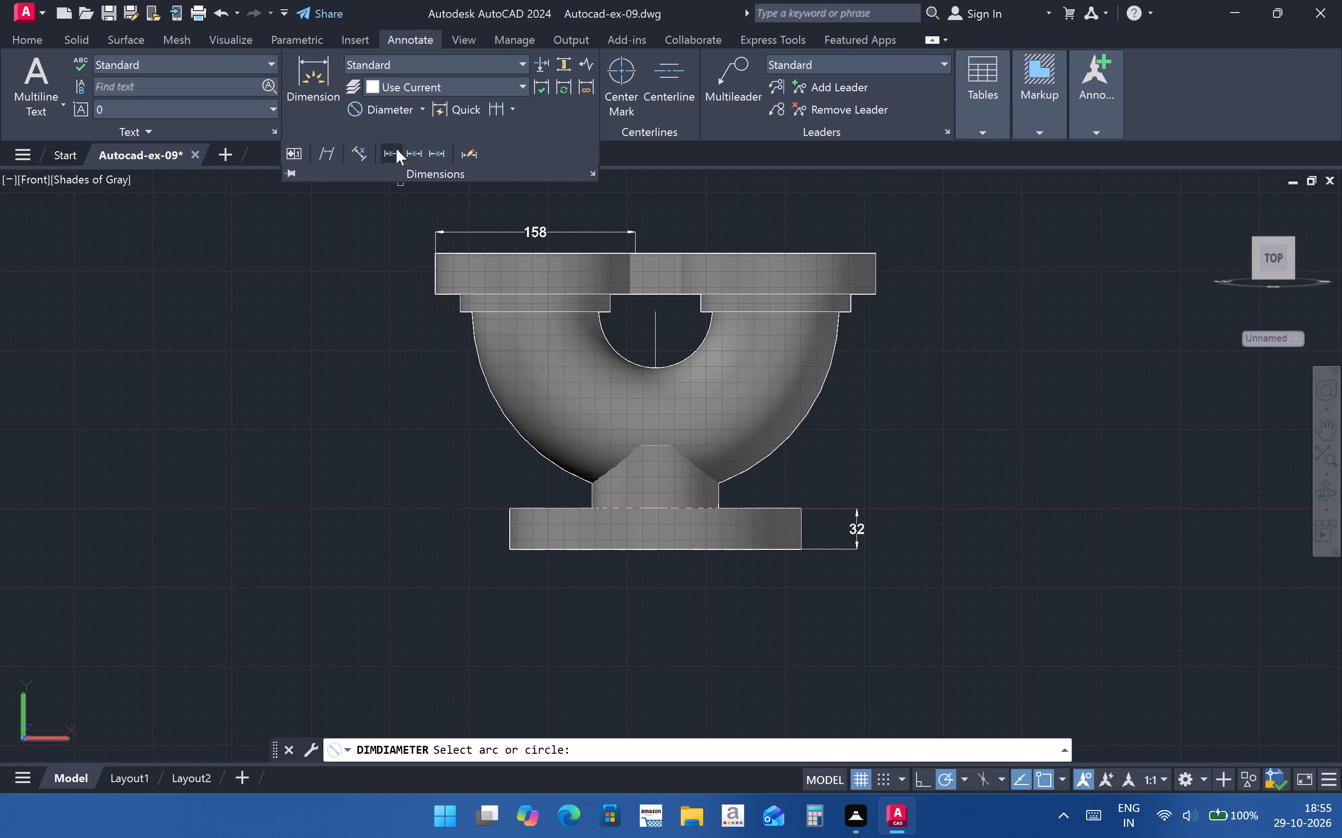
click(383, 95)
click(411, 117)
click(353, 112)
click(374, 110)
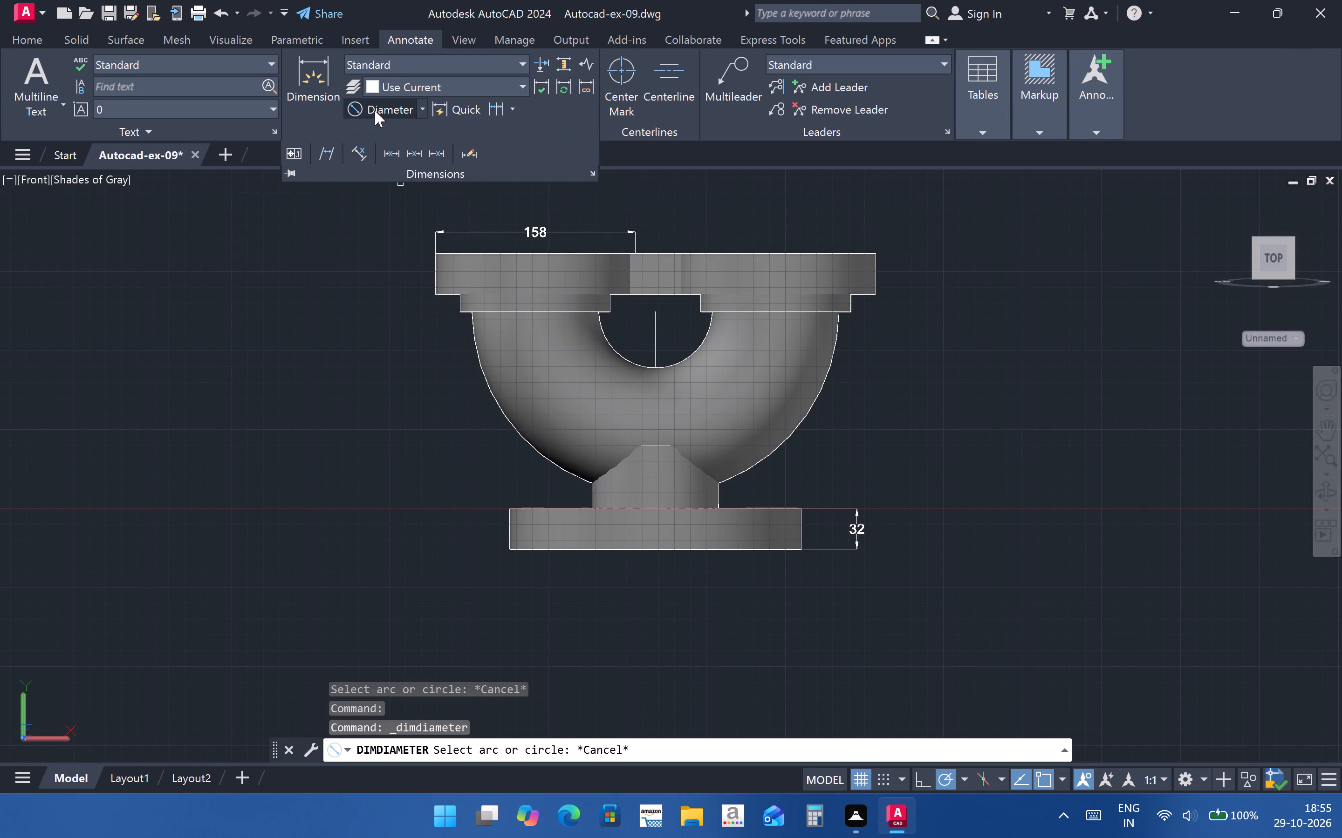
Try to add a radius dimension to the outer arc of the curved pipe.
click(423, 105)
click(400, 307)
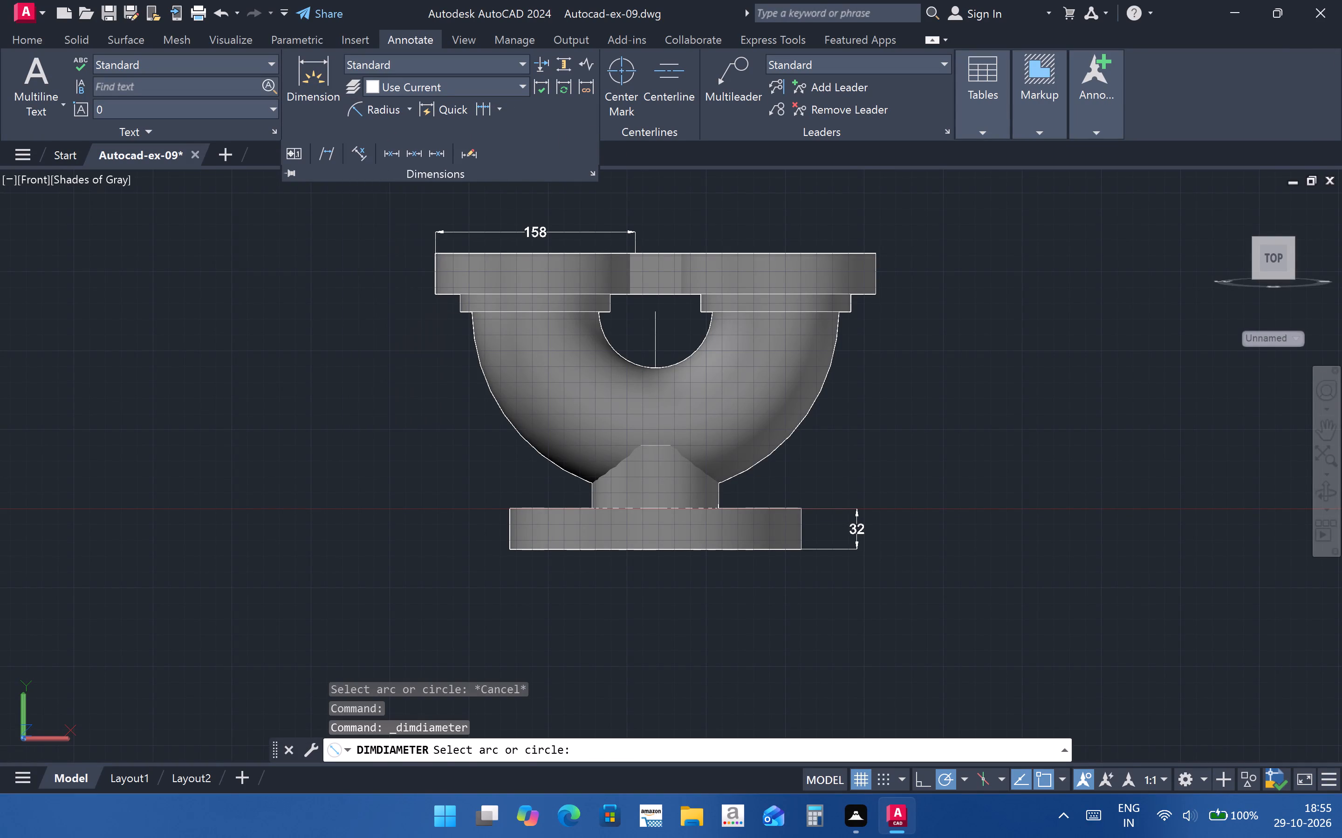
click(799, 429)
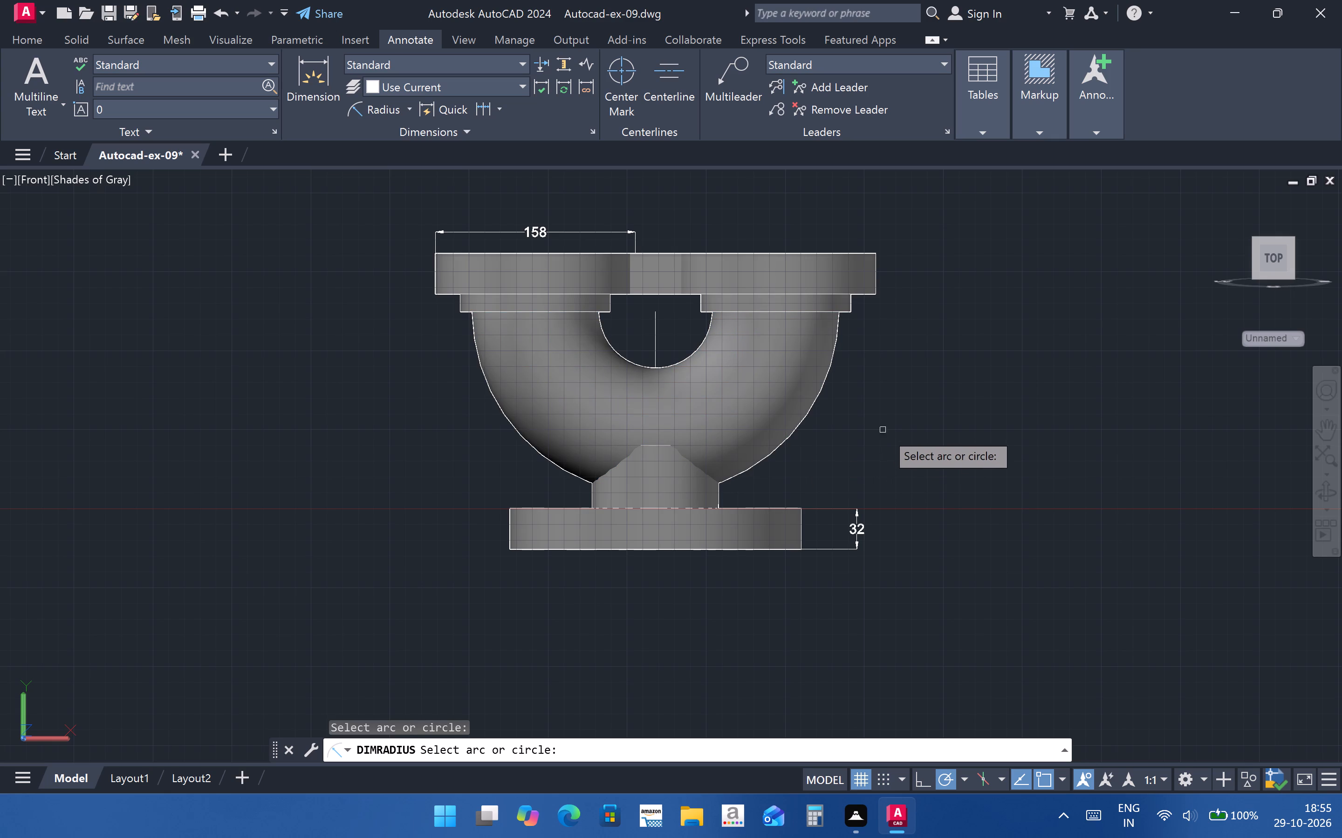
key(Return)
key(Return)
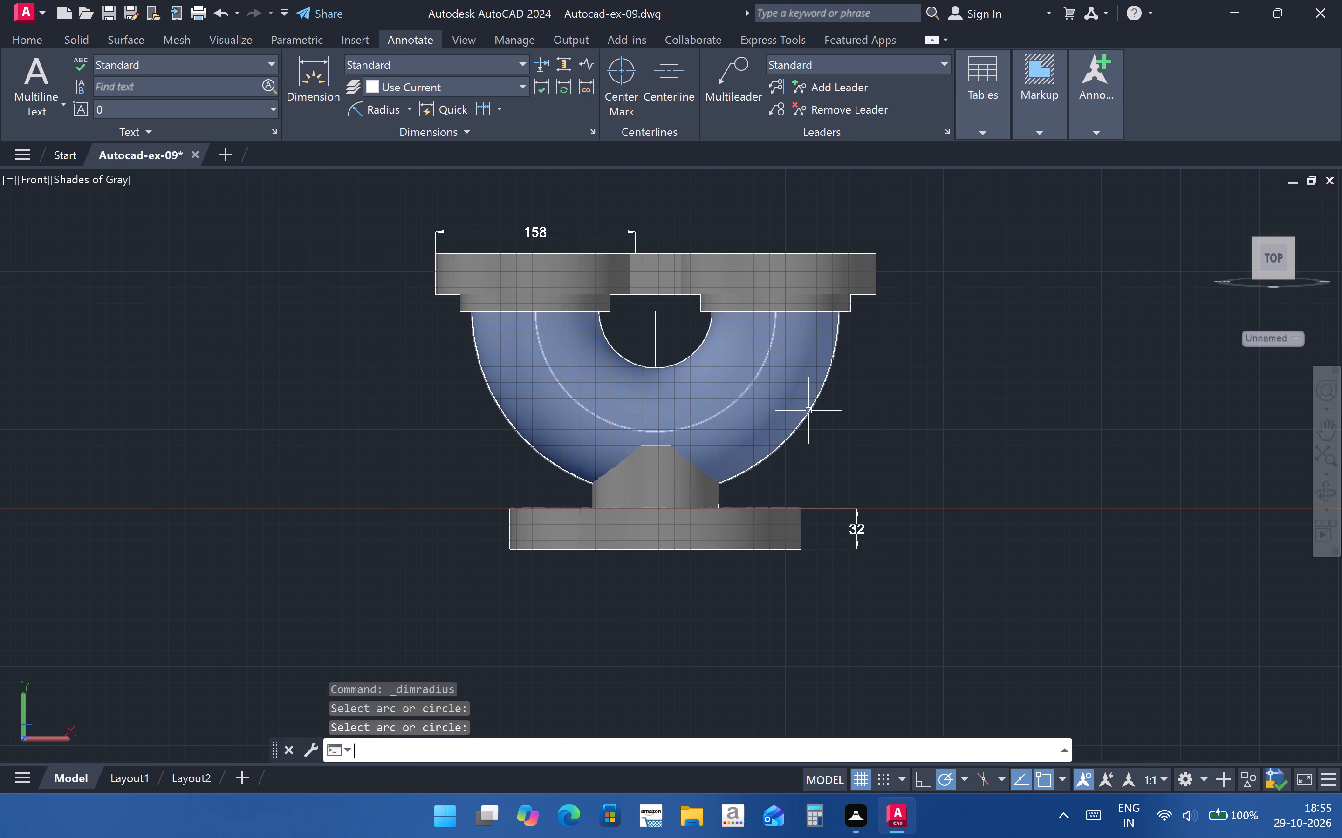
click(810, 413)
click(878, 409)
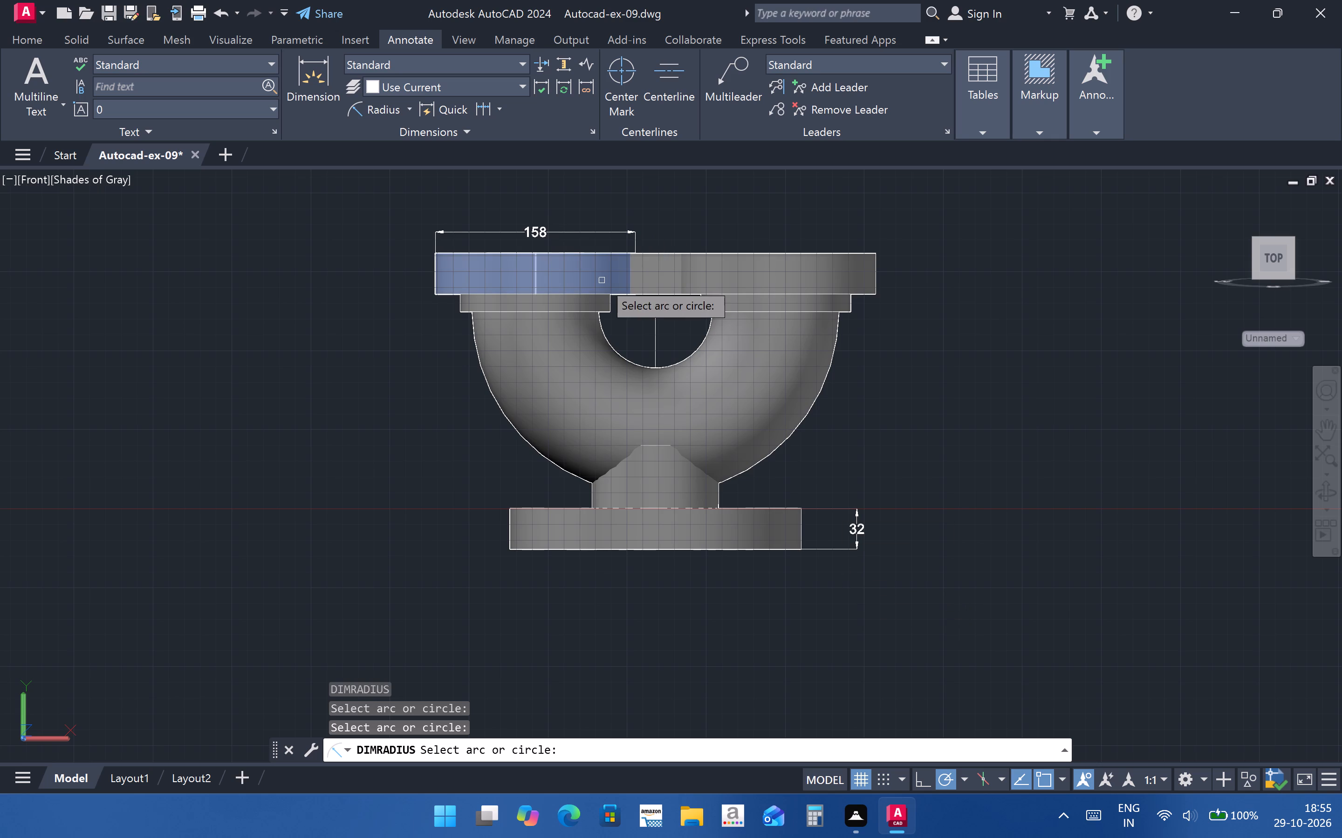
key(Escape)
Delete the 158 dimension above the upper flange and the 32 thickness dimension beside the bottom flange.
click(539, 236)
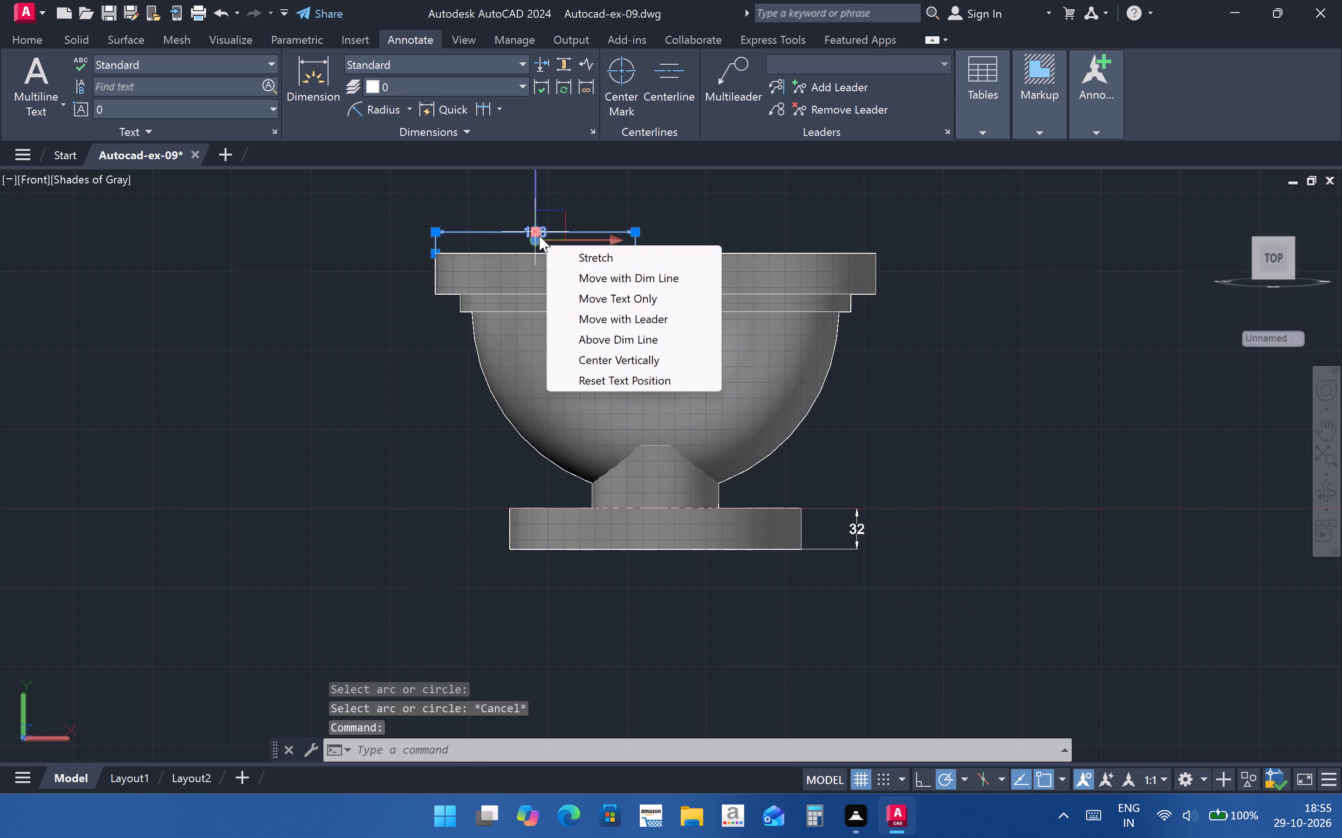
key(Delete)
click(856, 529)
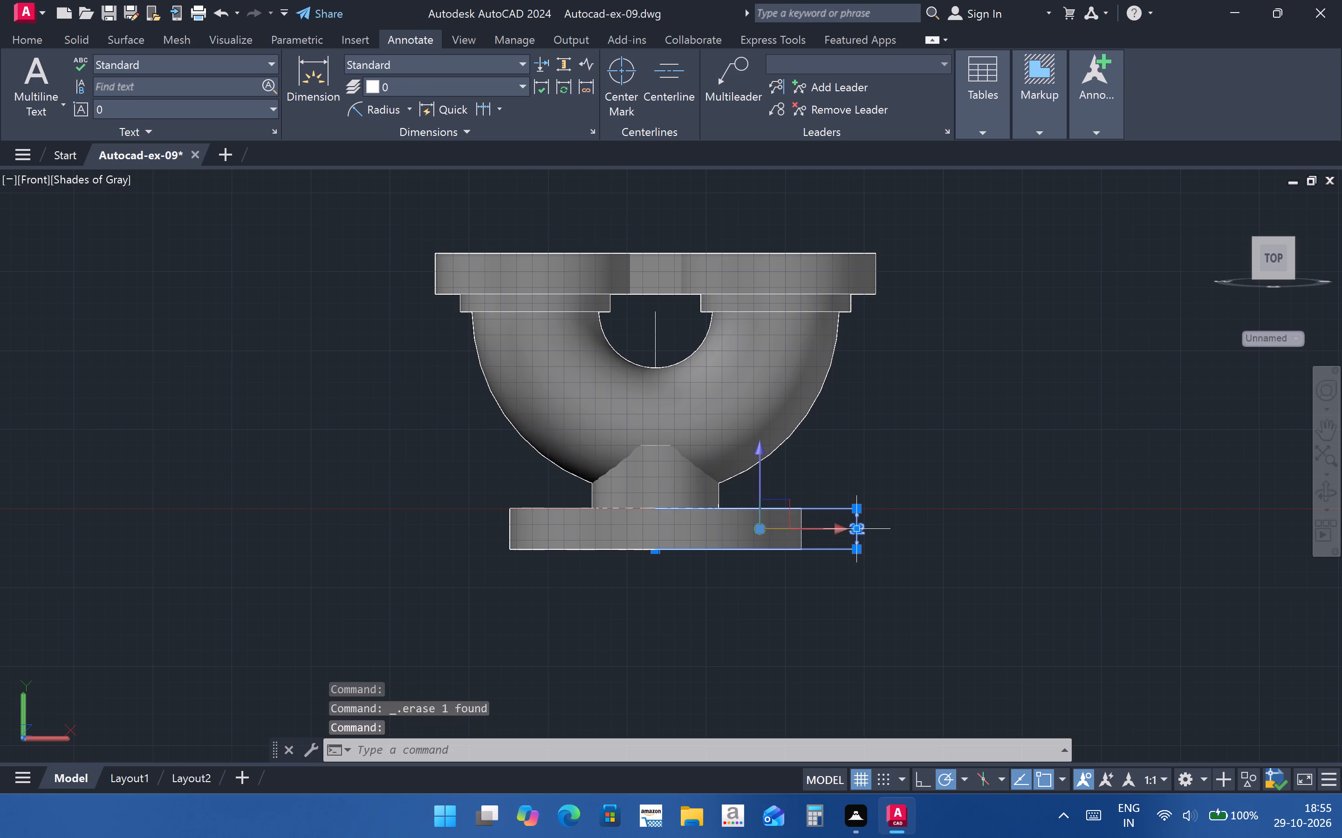
key(Delete)
key(Delete)
Switch the model to the SW Isometric view and frame the whole flanged pipe in the drawing area.
middle_drag(704, 491, 681, 543)
scroll(799, 579, up, 2)
scroll(733, 580, down, 2)
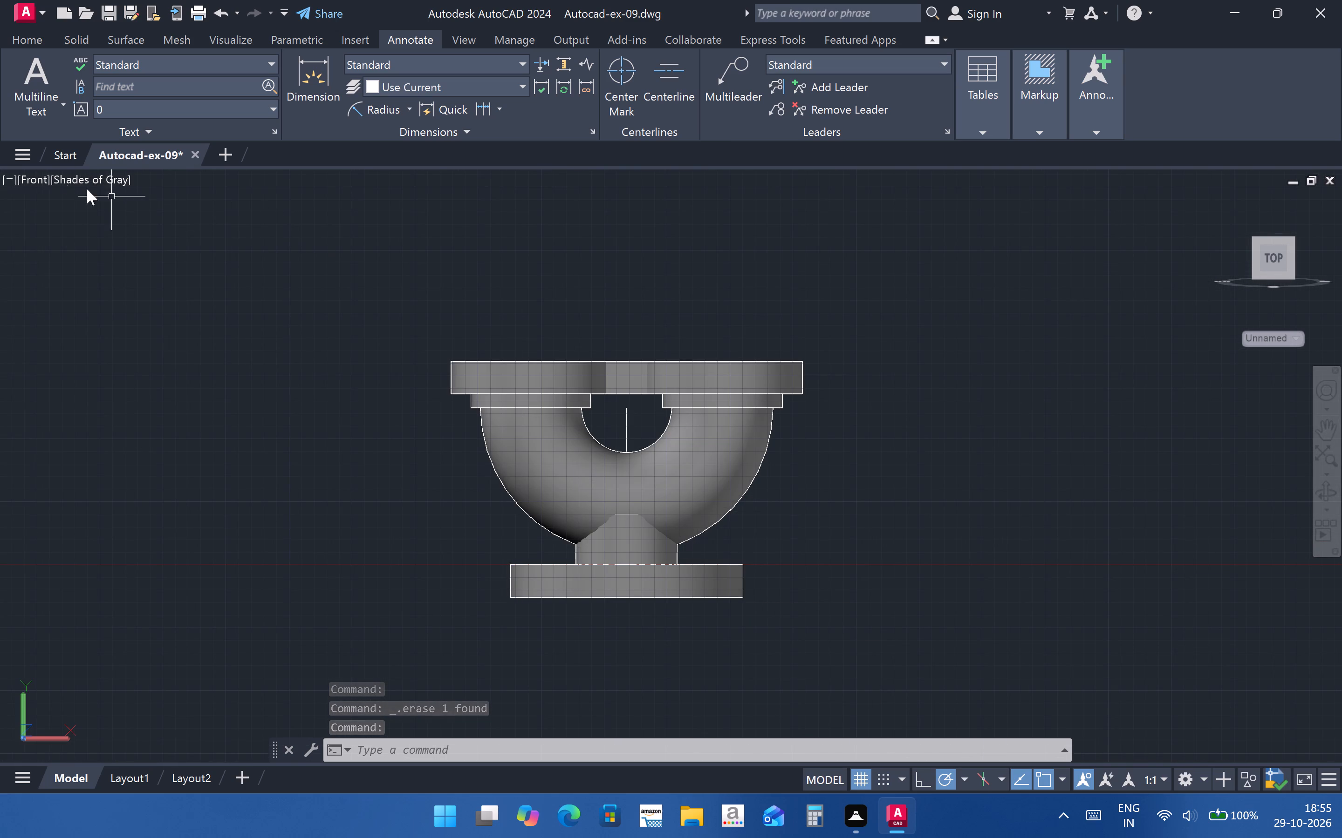
click(34, 170)
click(151, 355)
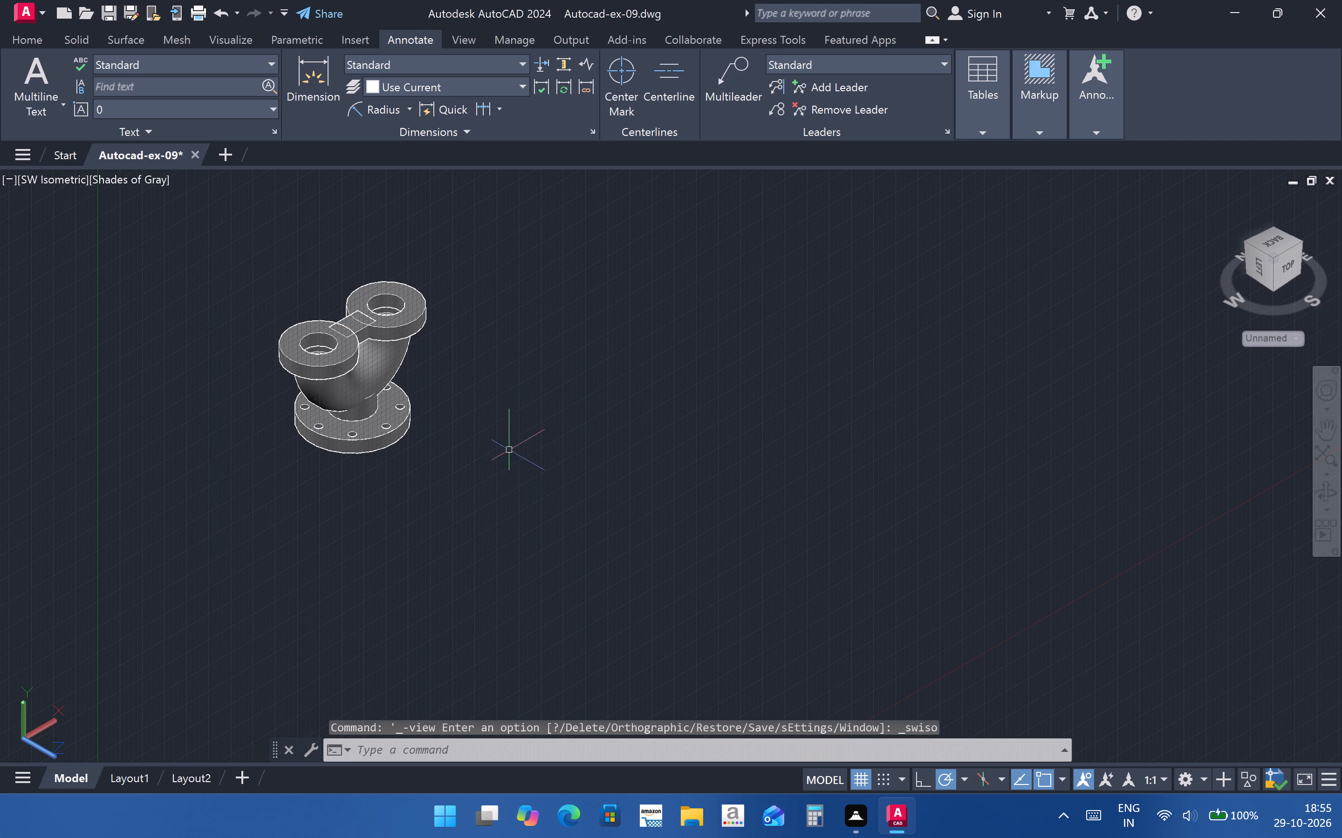
scroll(561, 494, up, 1)
scroll(168, 343, down, 2)
scroll(109, 300, down, 2)
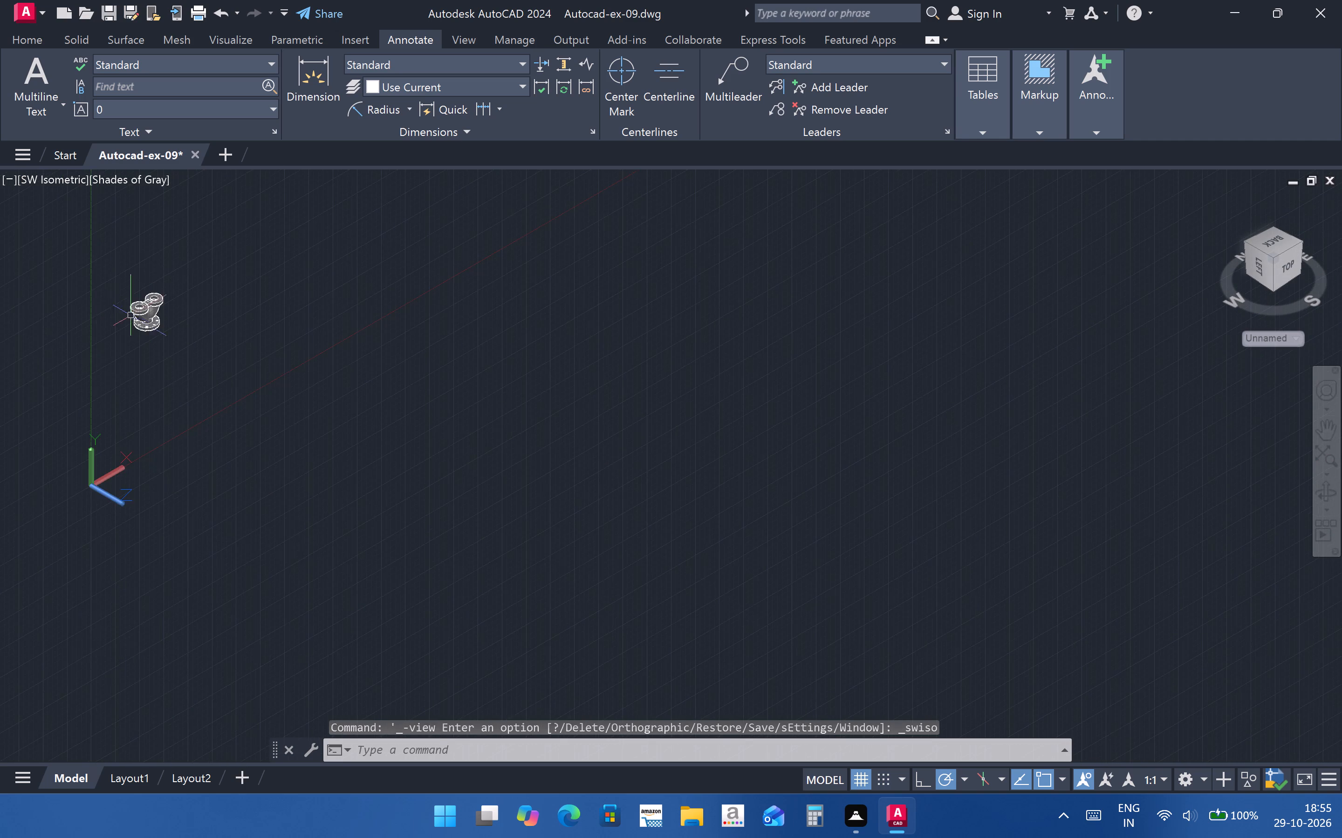
scroll(132, 319, up, 6)
middle_drag(205, 335, 545, 538)
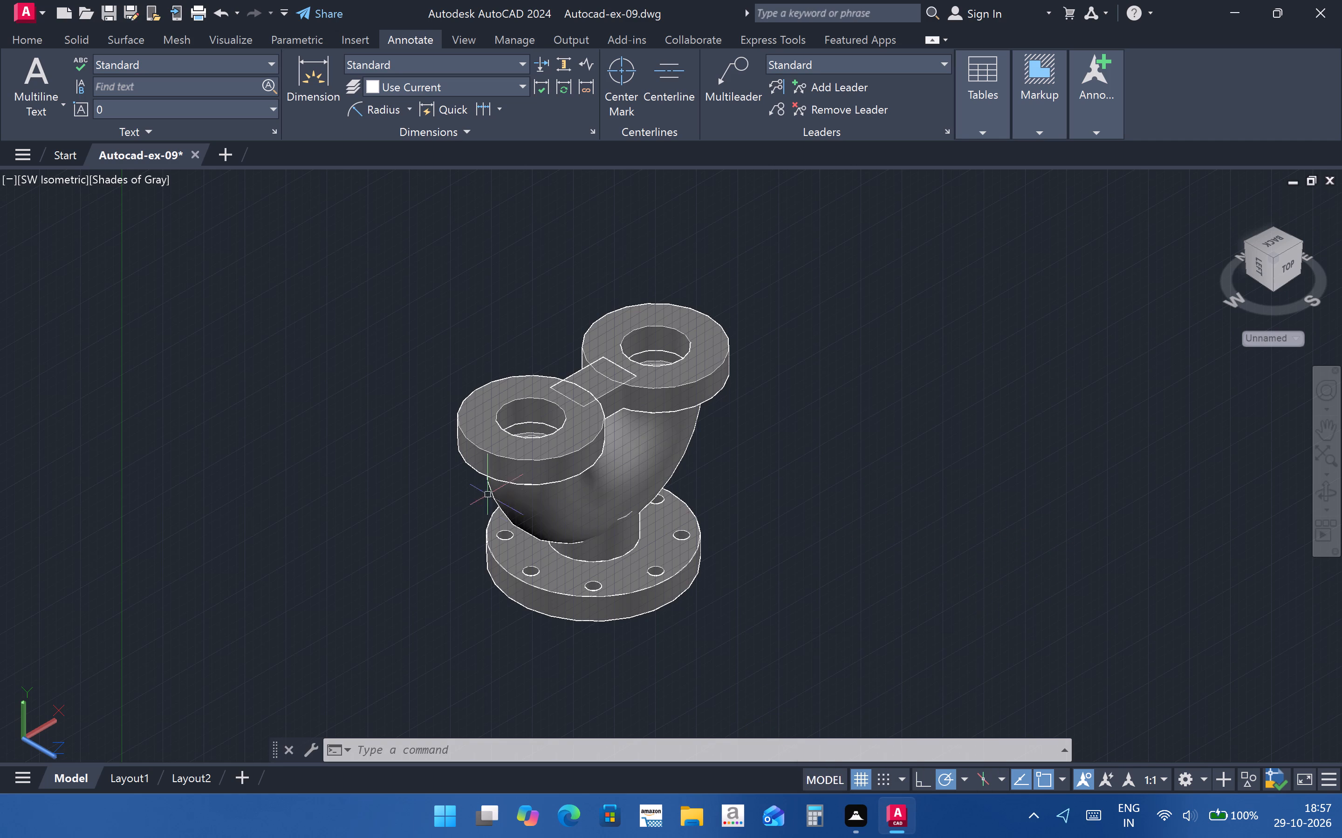
middle_drag(511, 601, 520, 578)
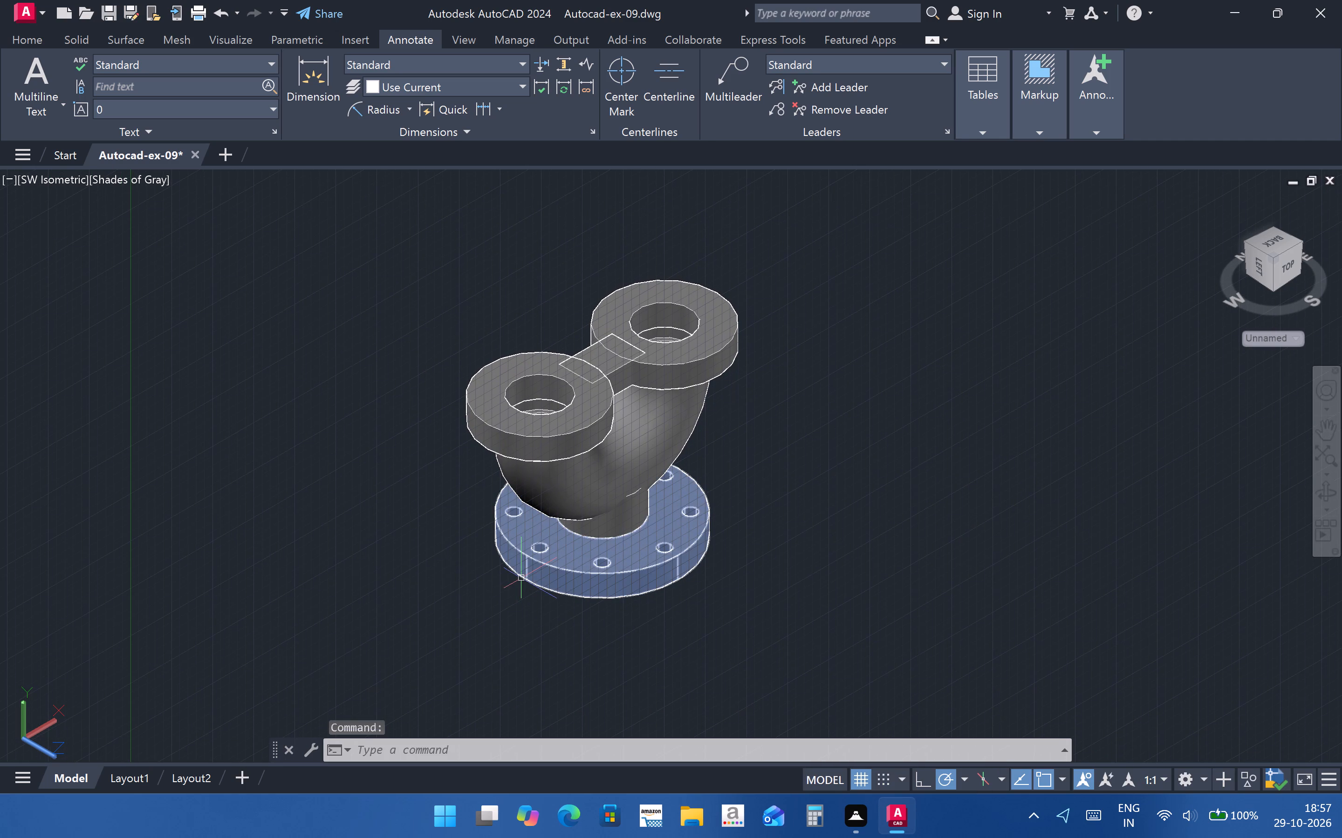
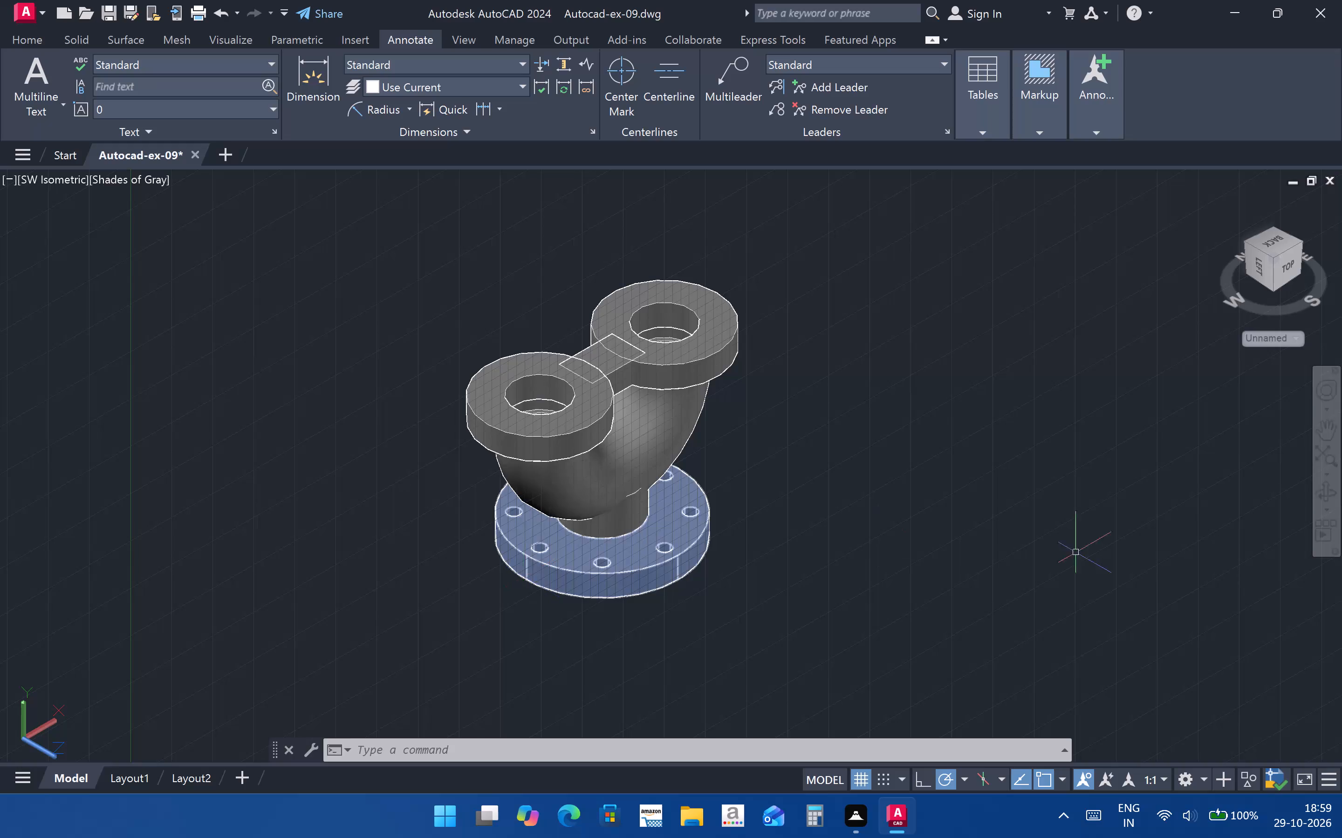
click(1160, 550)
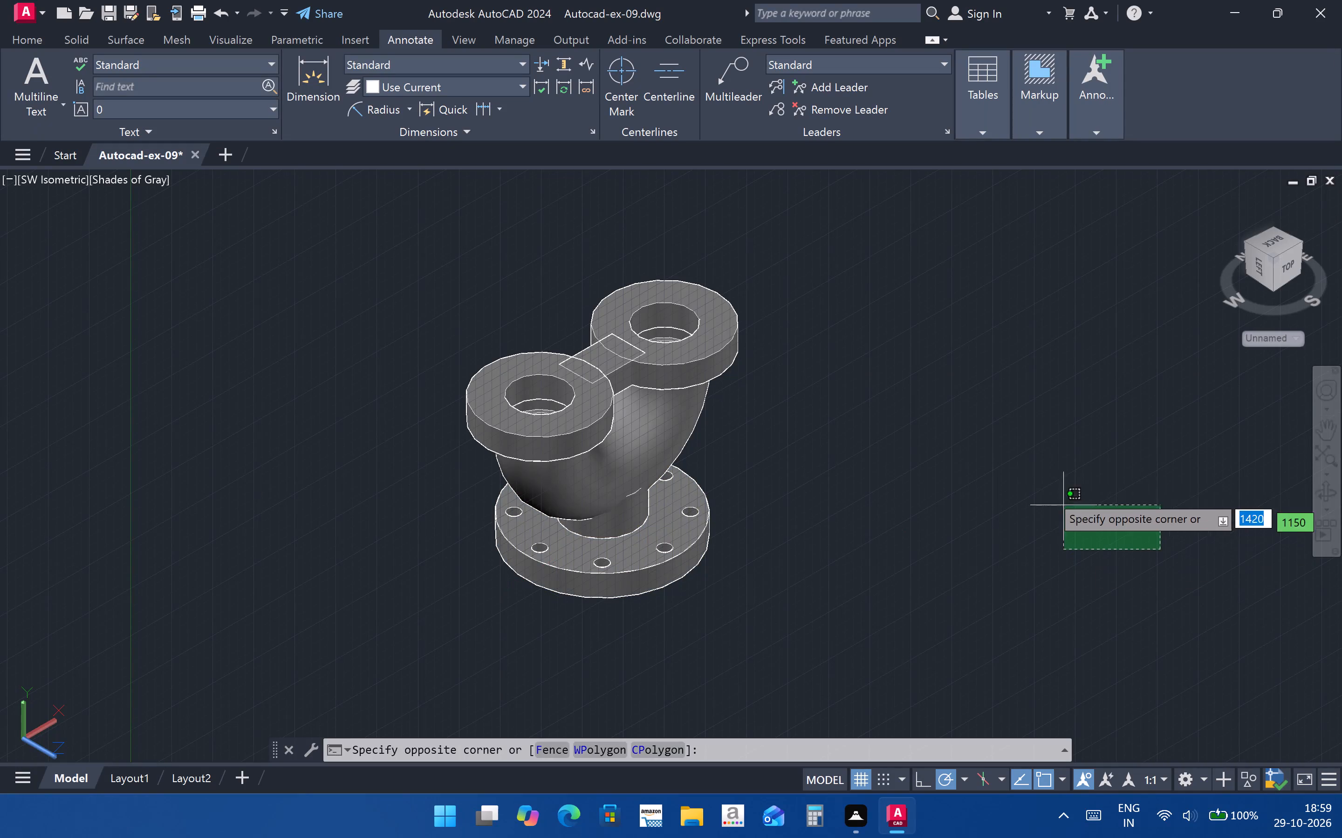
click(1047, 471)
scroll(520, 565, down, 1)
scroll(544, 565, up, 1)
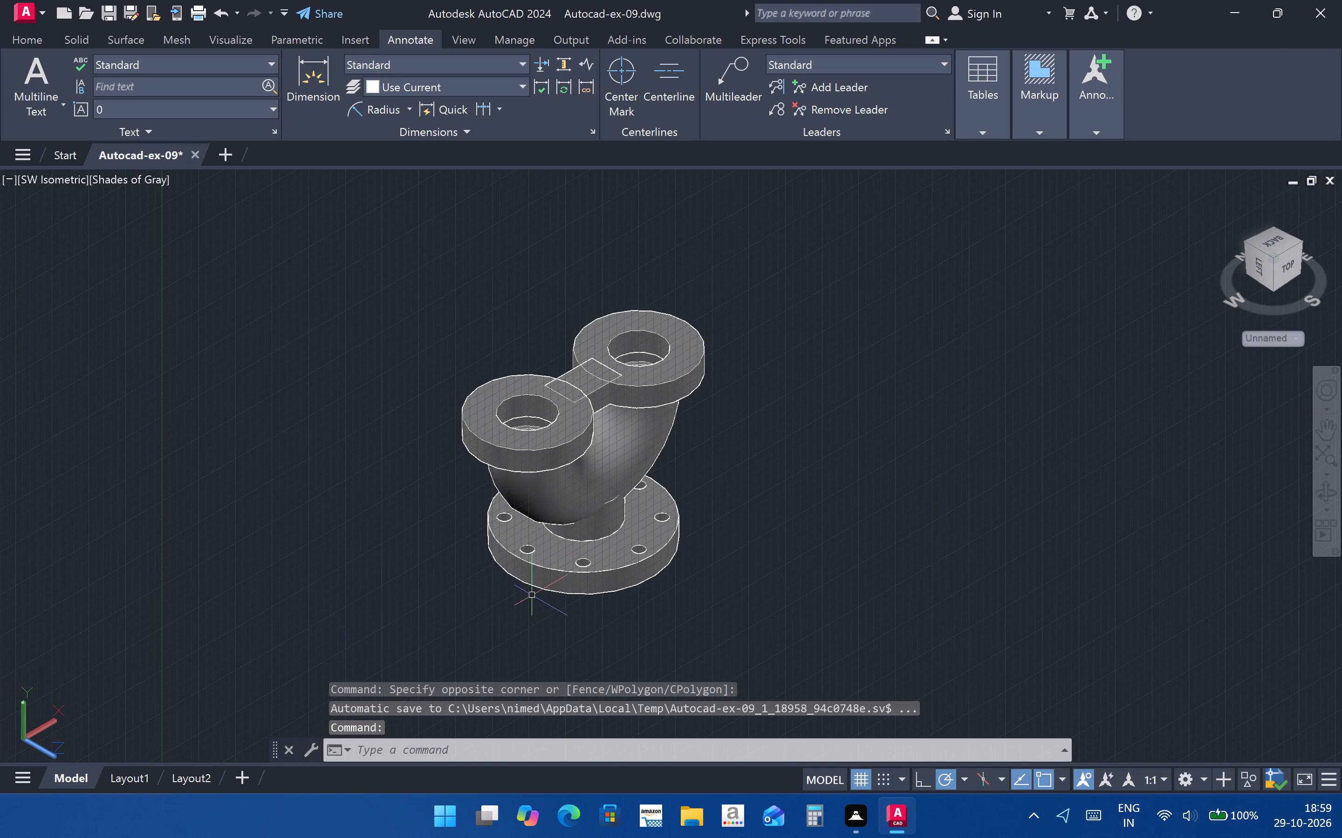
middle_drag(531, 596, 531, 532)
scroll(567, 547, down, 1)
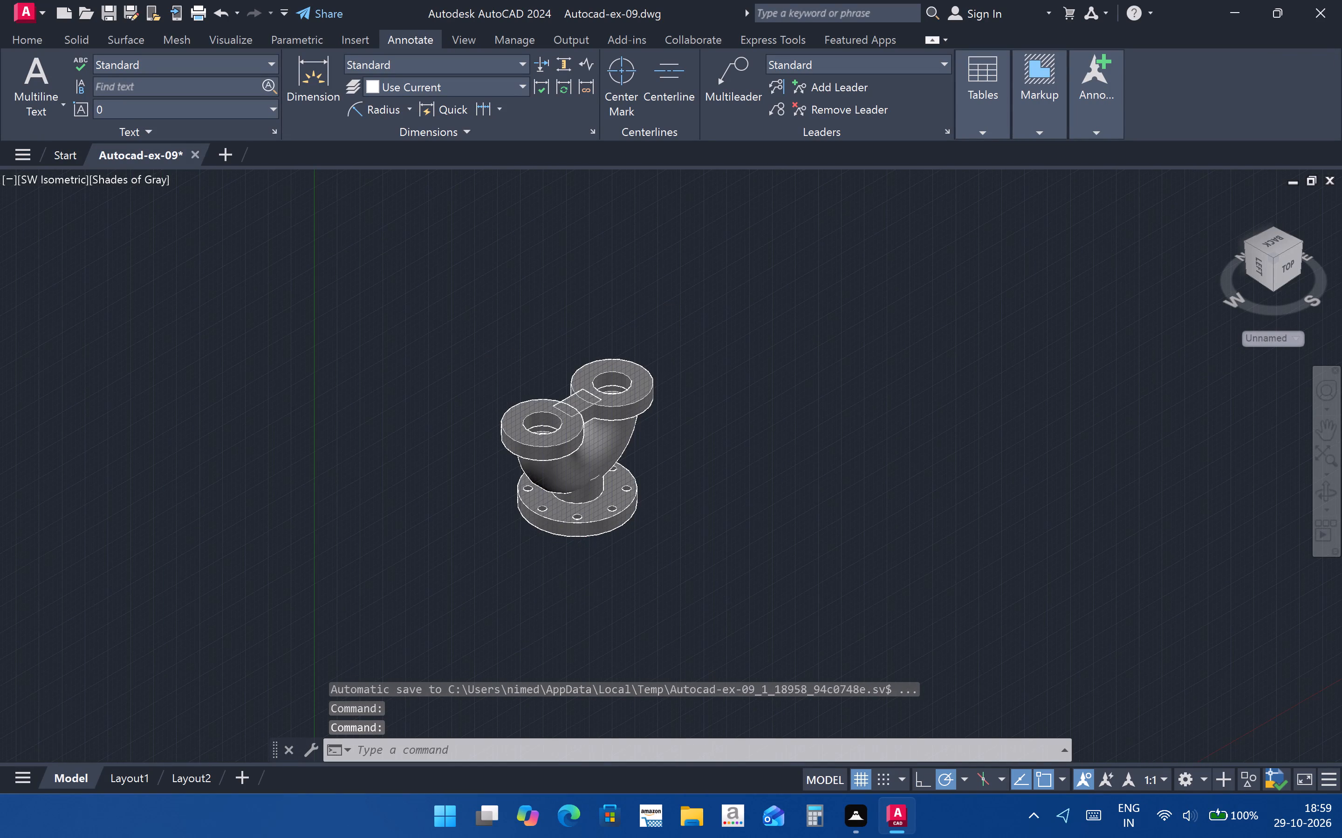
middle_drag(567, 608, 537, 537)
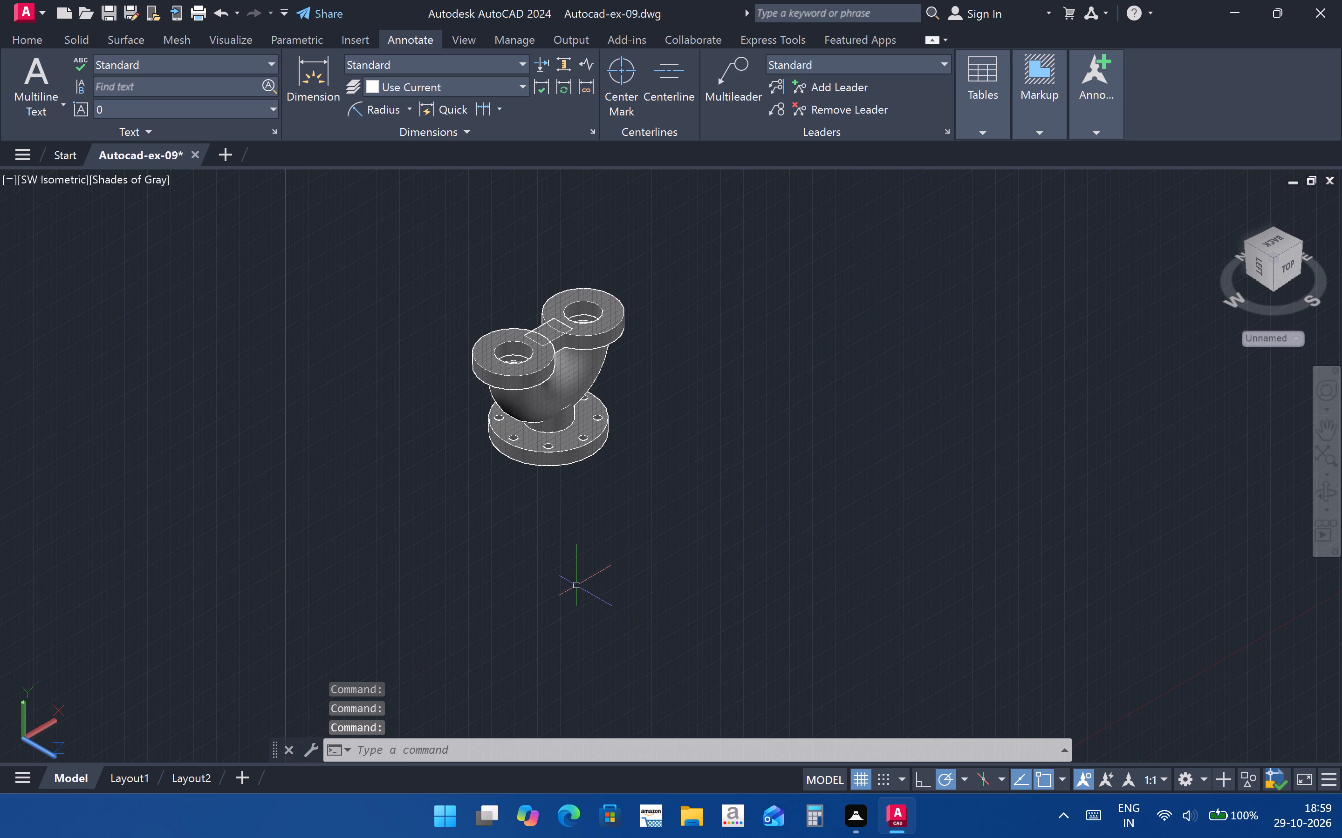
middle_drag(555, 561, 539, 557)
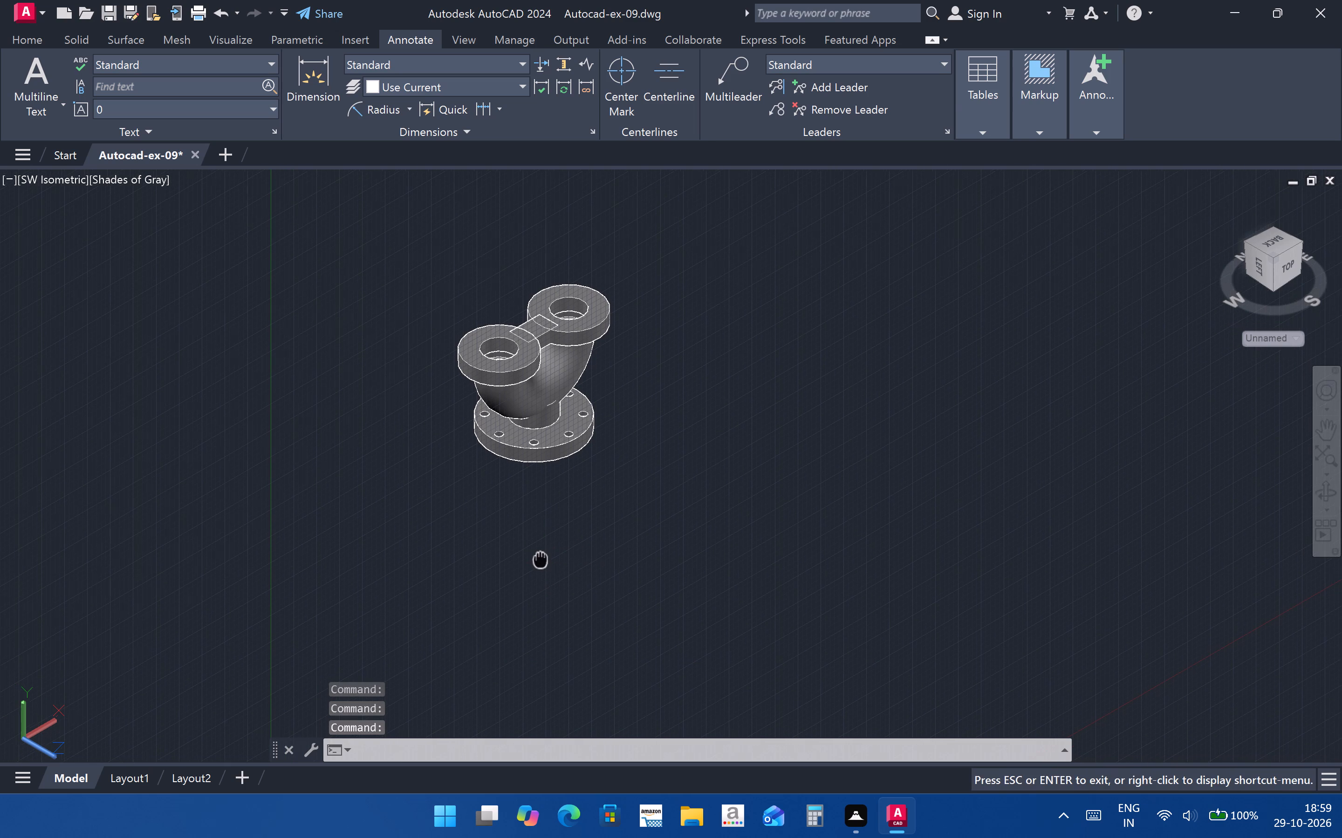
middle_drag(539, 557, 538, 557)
Switch the model to the Front view and frame the whole flanged pipe in the drawing area.
click(39, 181)
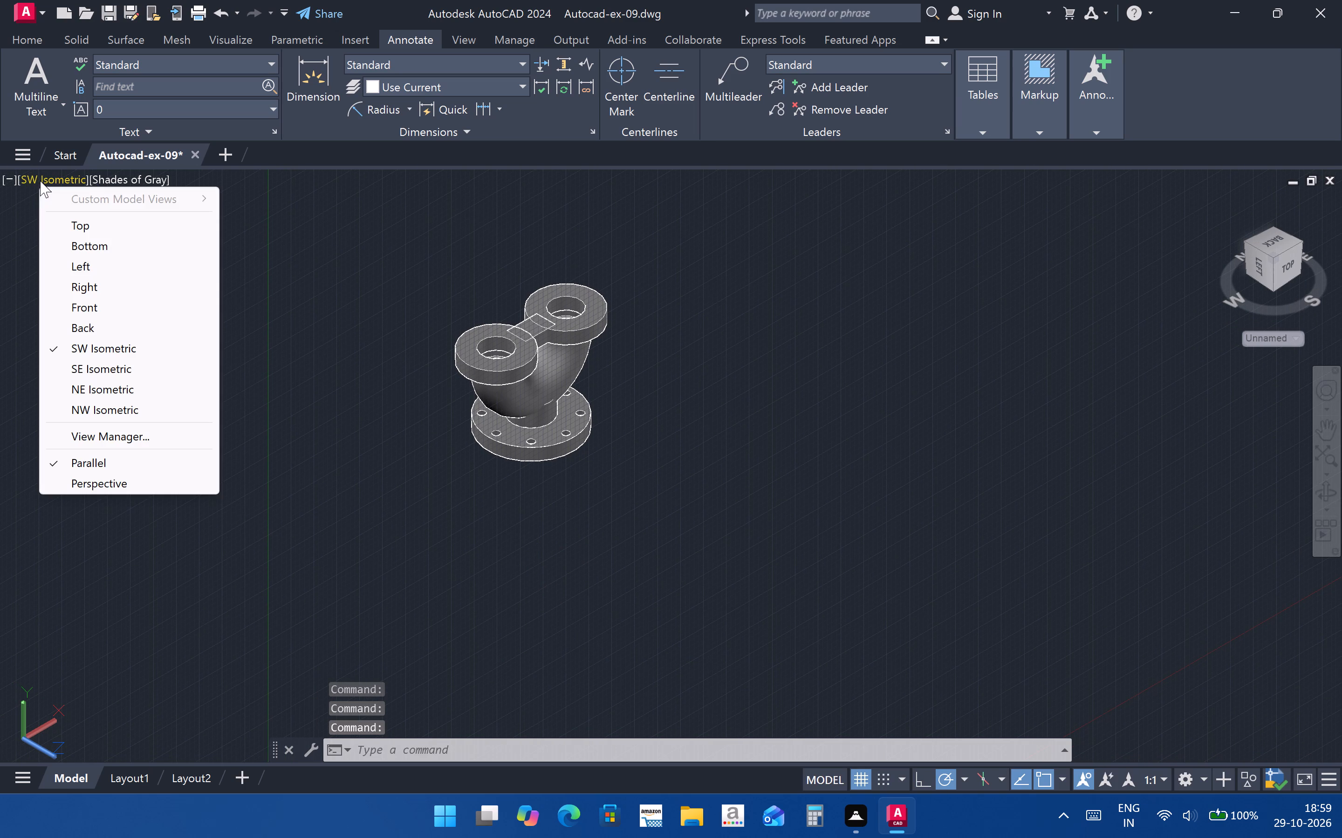
click(71, 223)
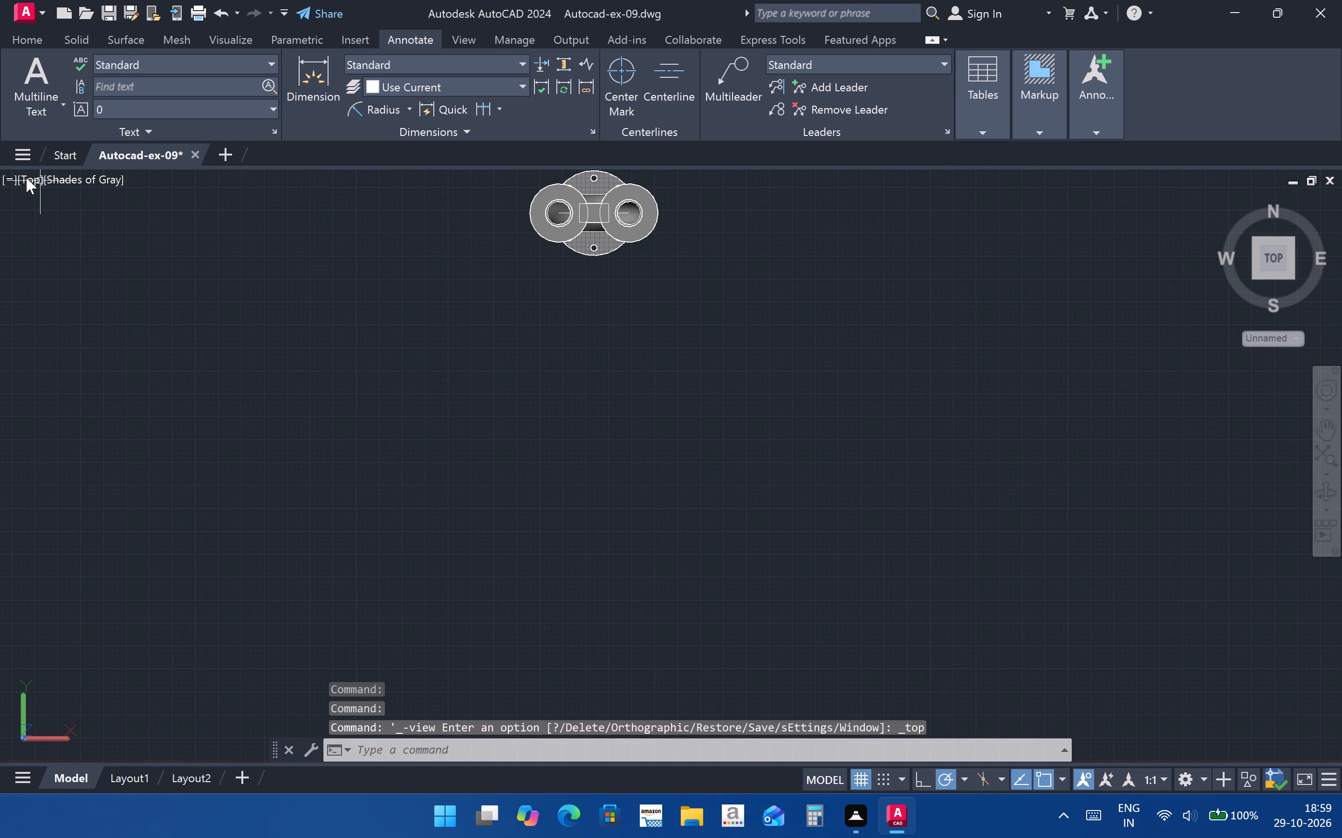
click(25, 177)
click(85, 313)
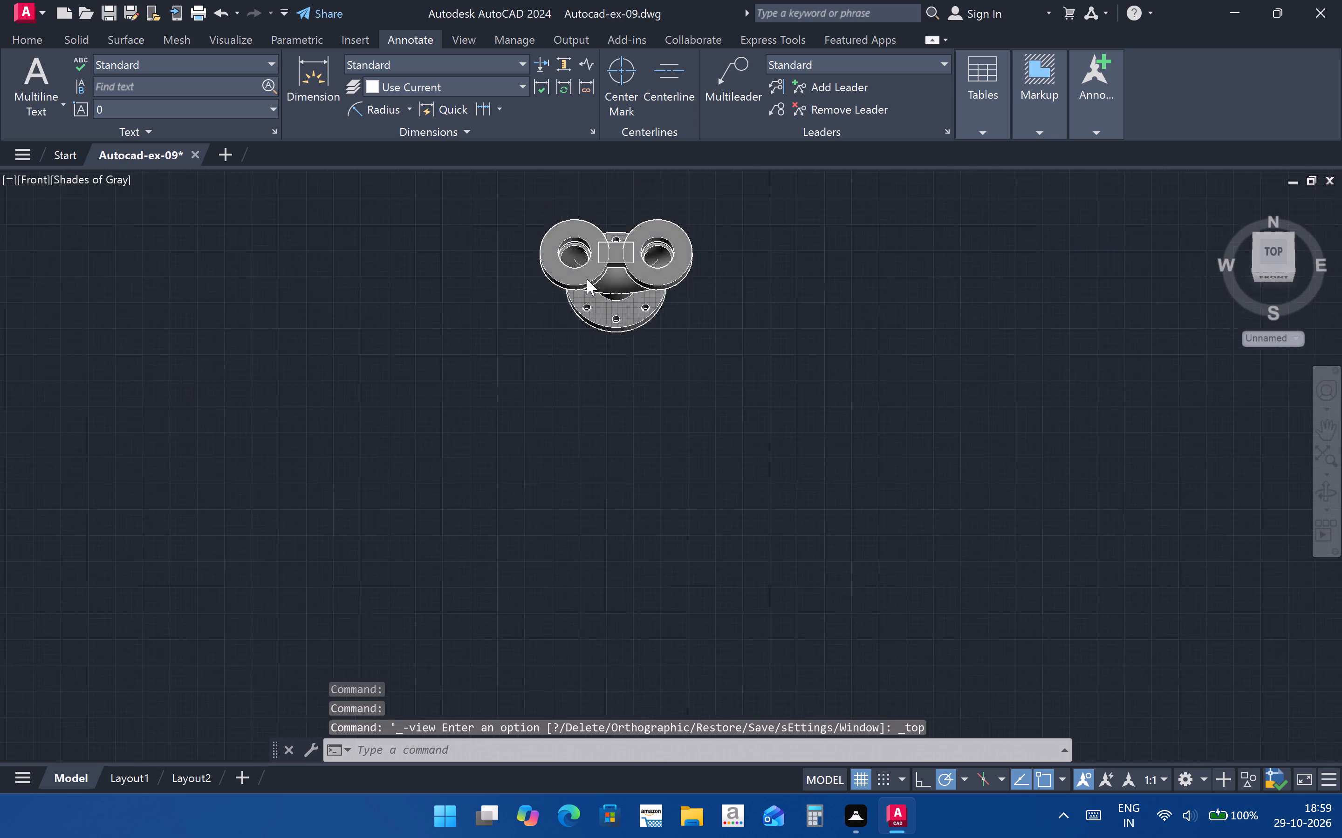
scroll(701, 392, down, 3)
middle_drag(615, 523, 605, 486)
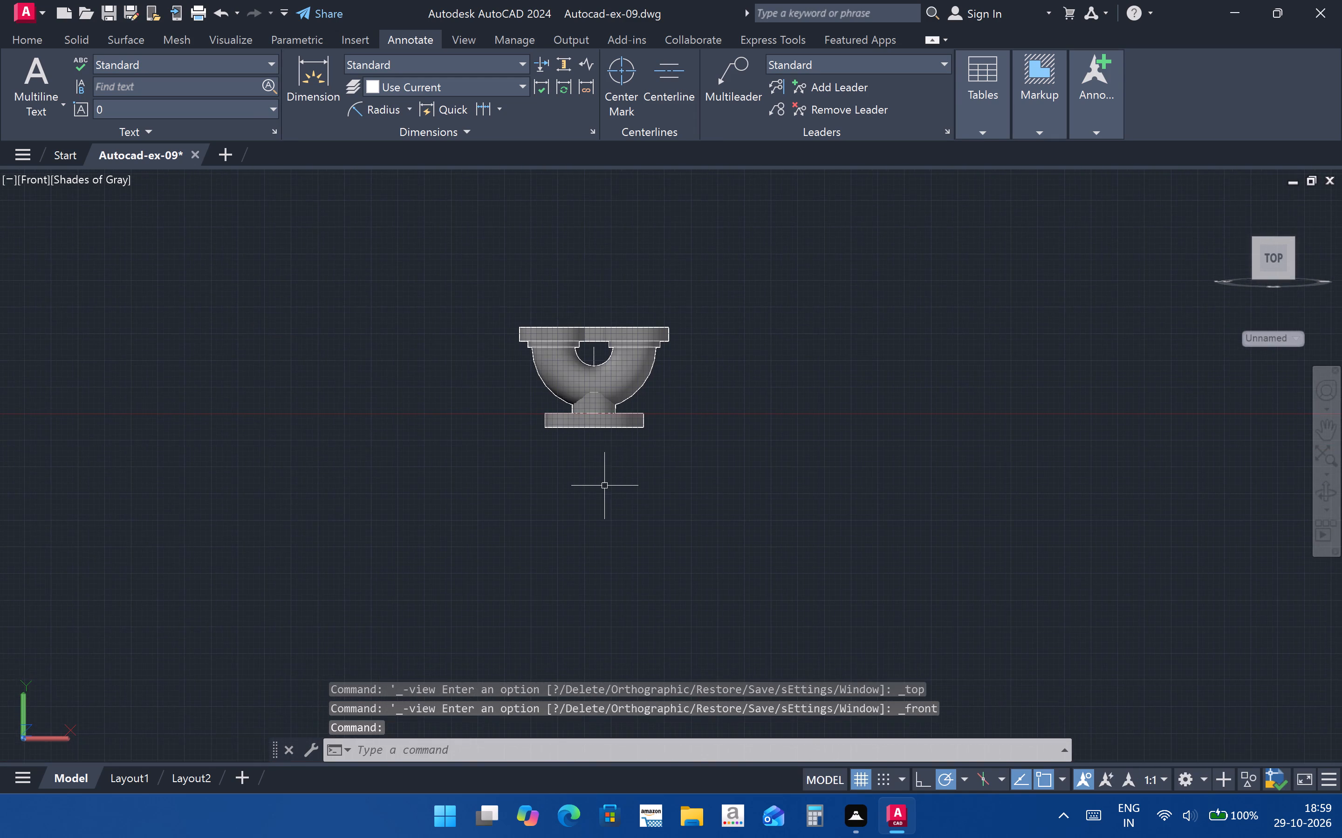
scroll(605, 486, up, 2)
middle_drag(570, 429, 539, 507)
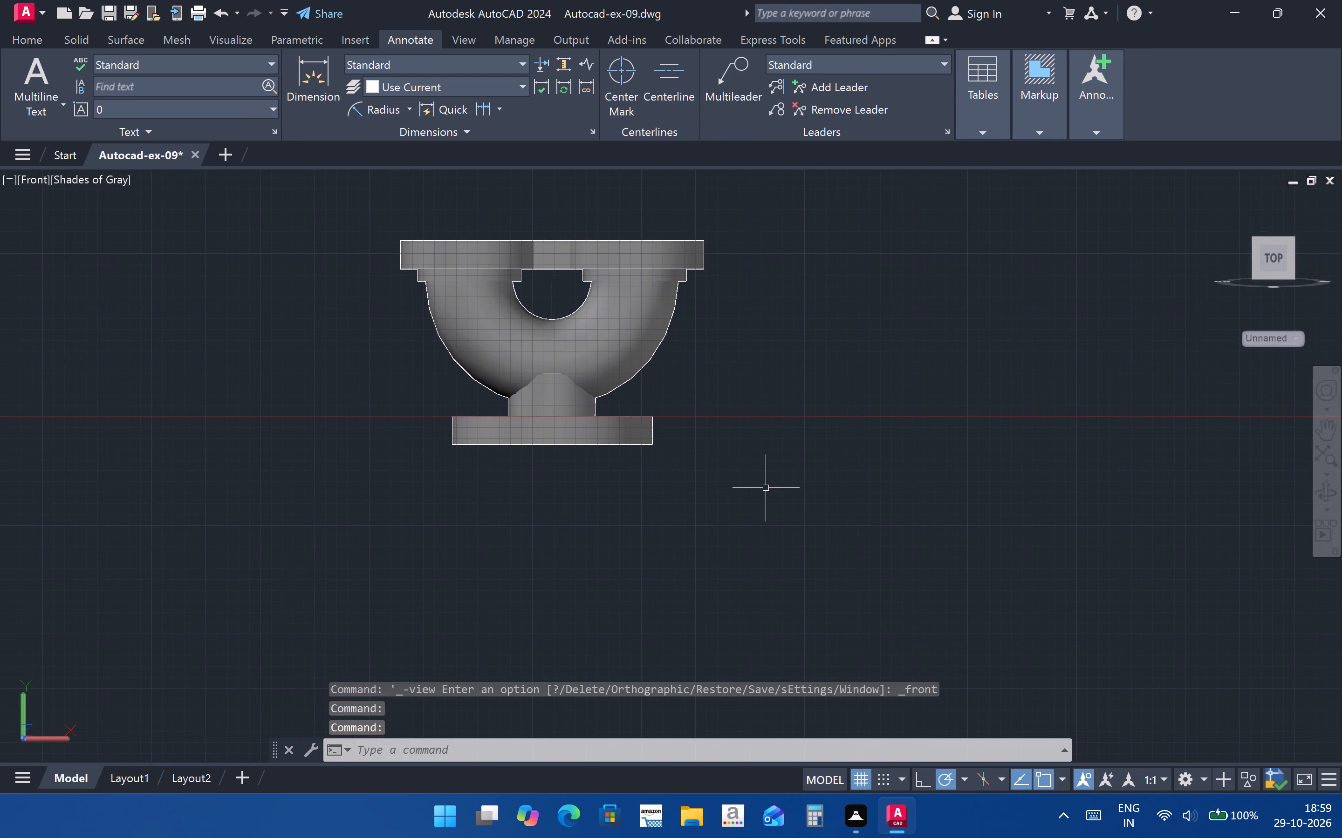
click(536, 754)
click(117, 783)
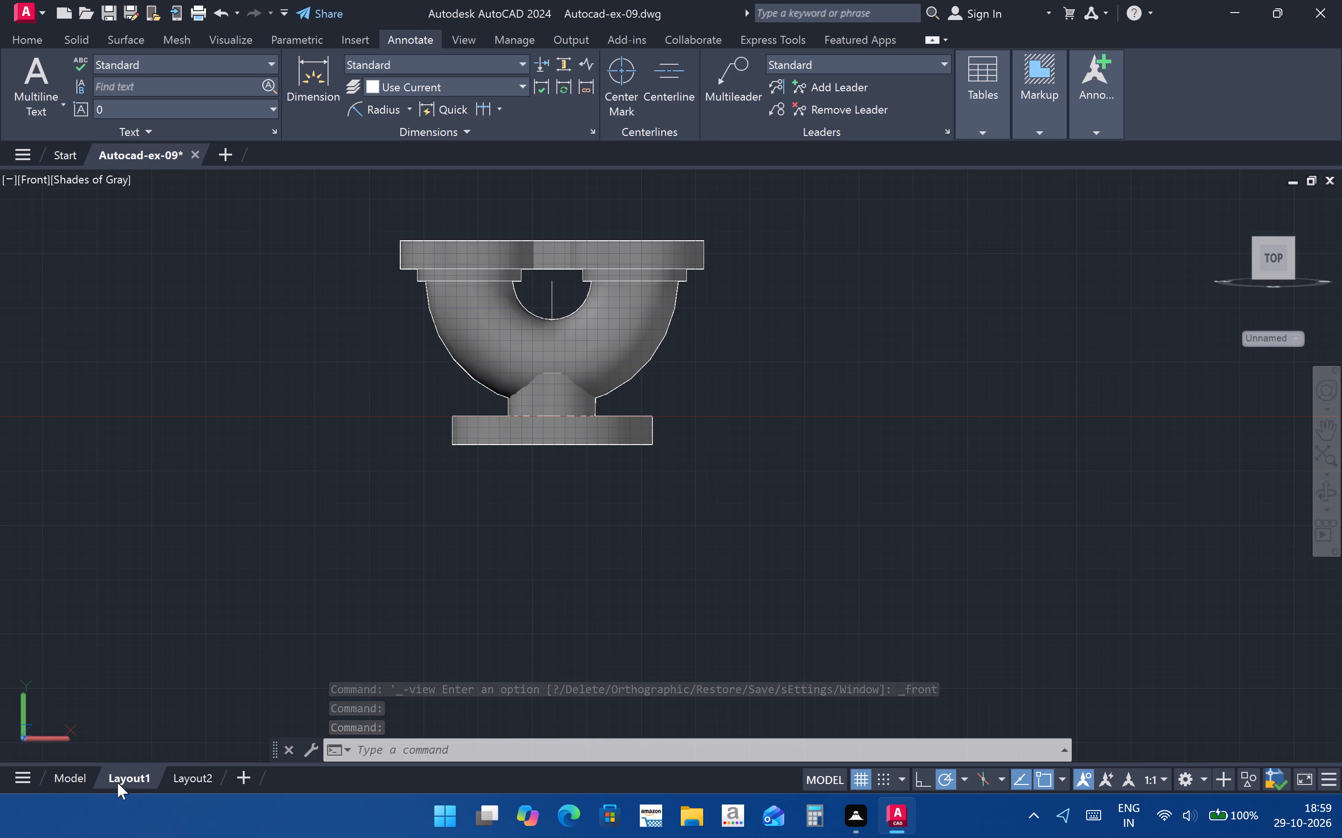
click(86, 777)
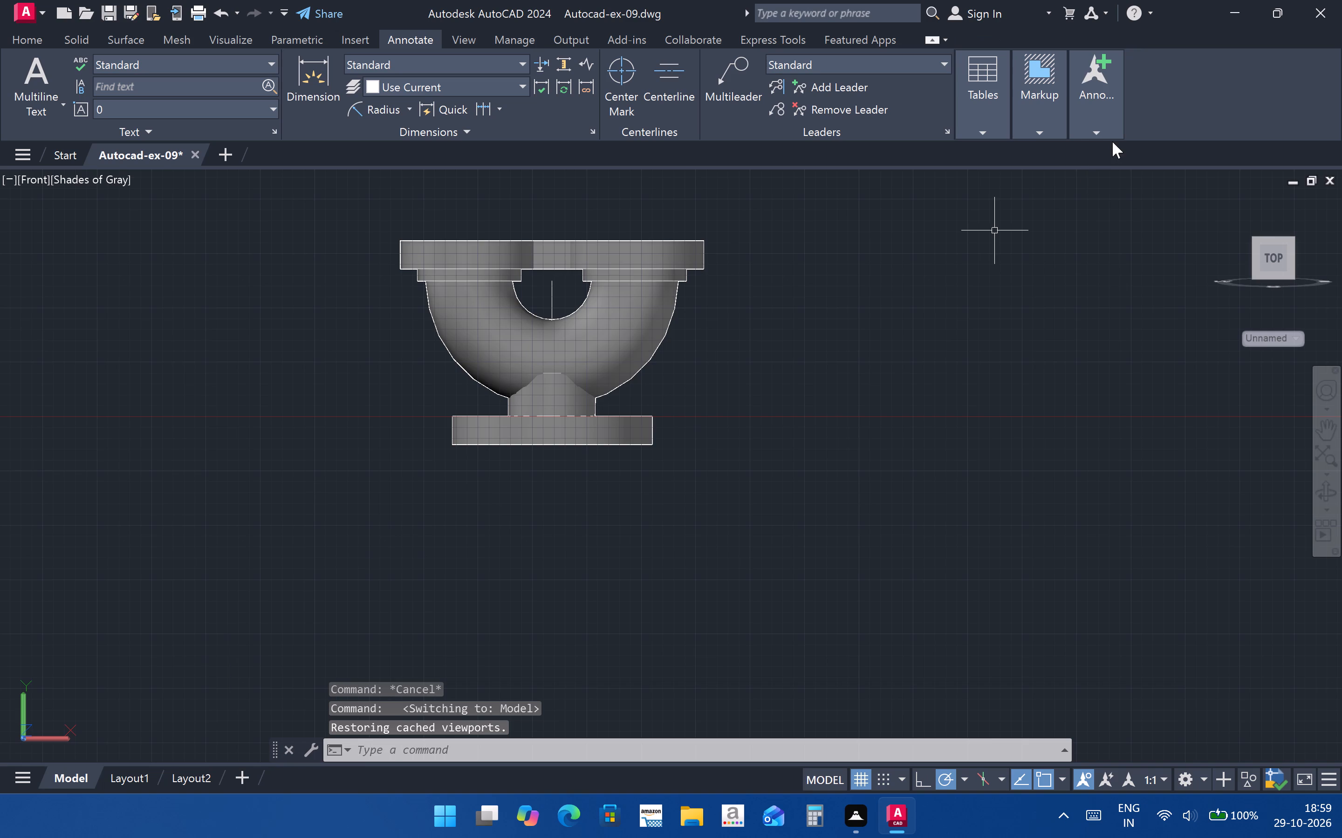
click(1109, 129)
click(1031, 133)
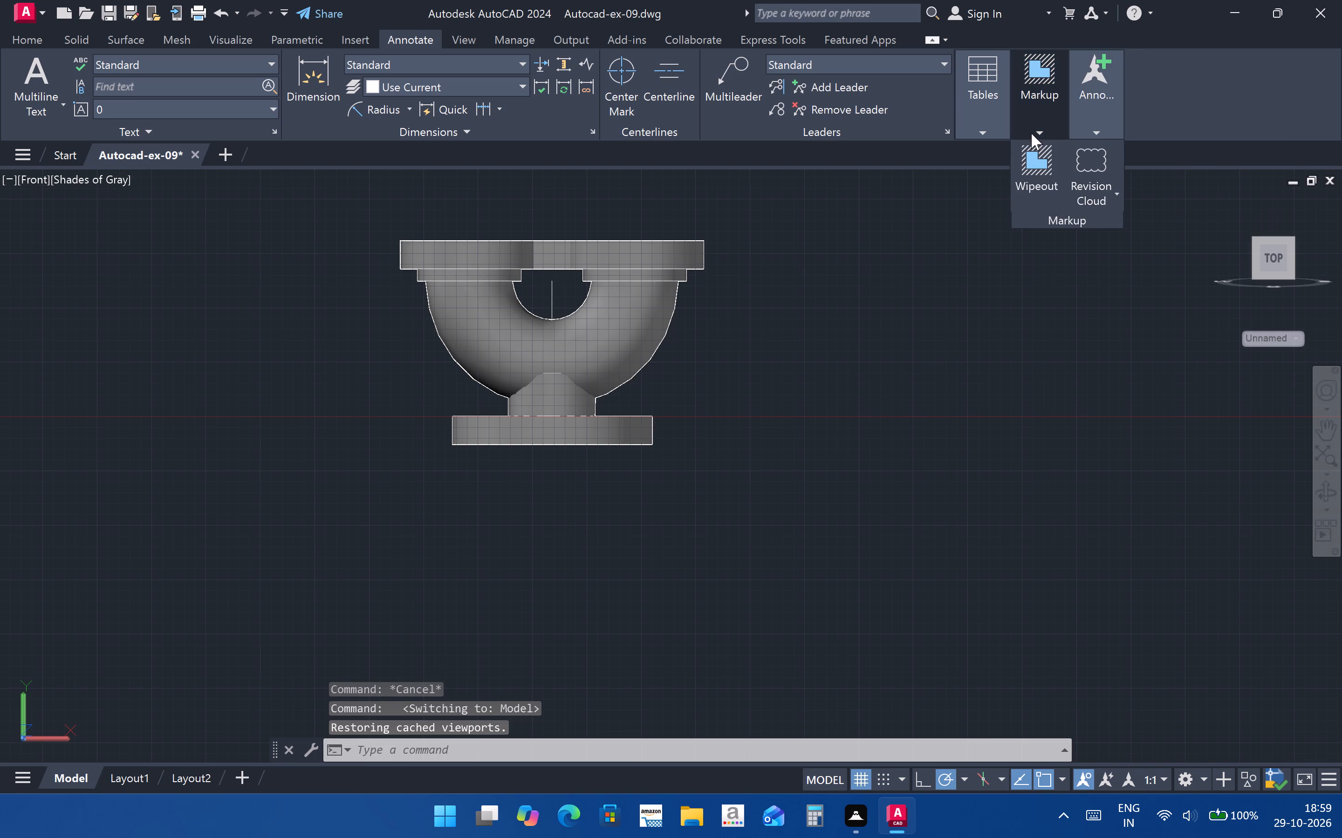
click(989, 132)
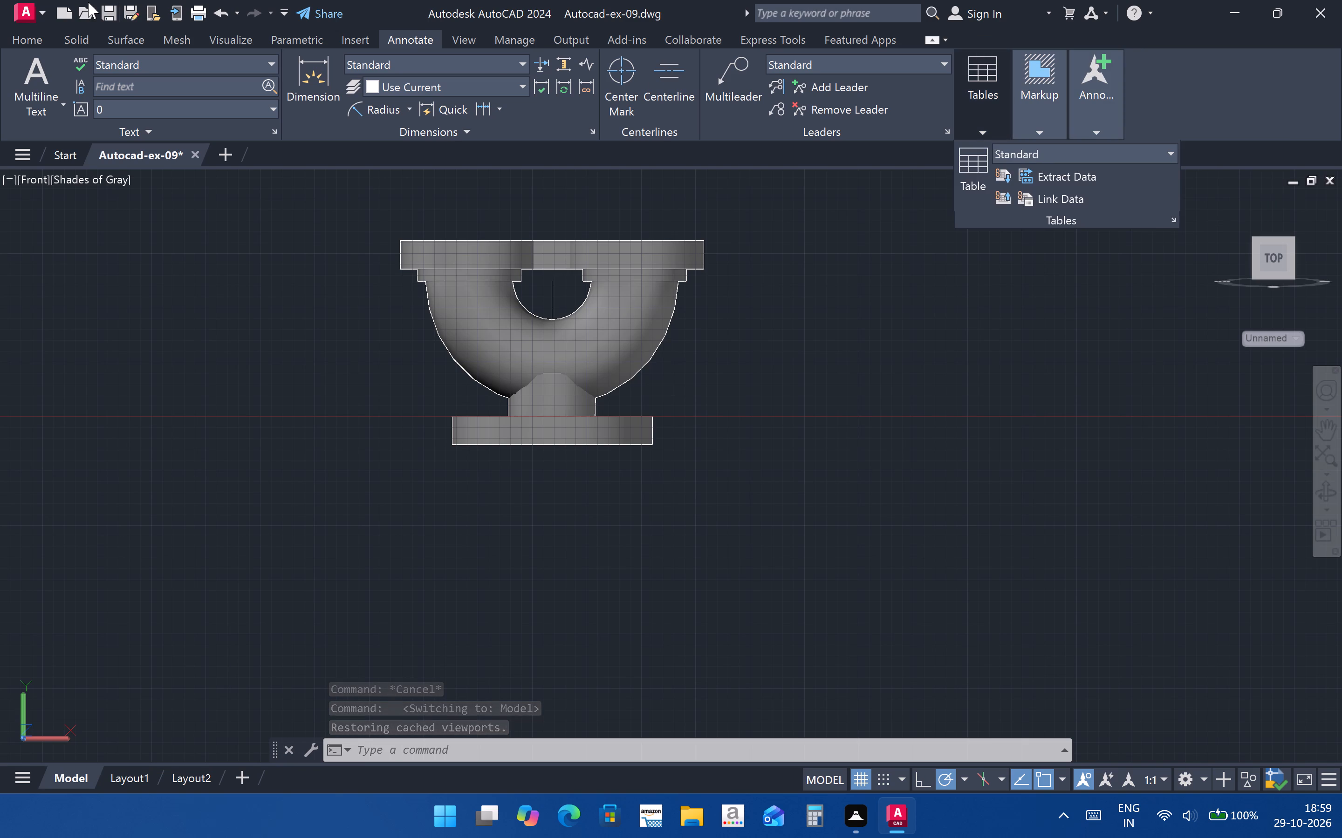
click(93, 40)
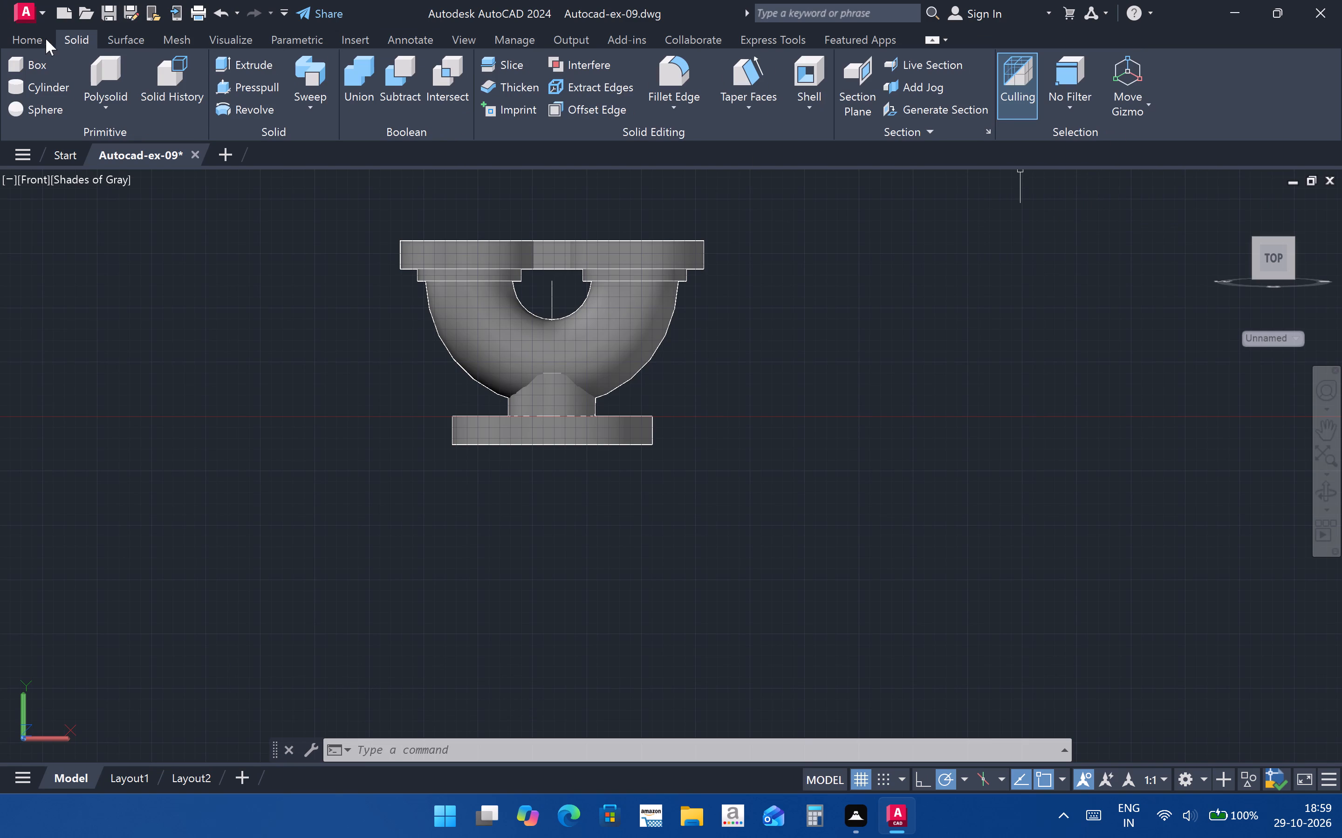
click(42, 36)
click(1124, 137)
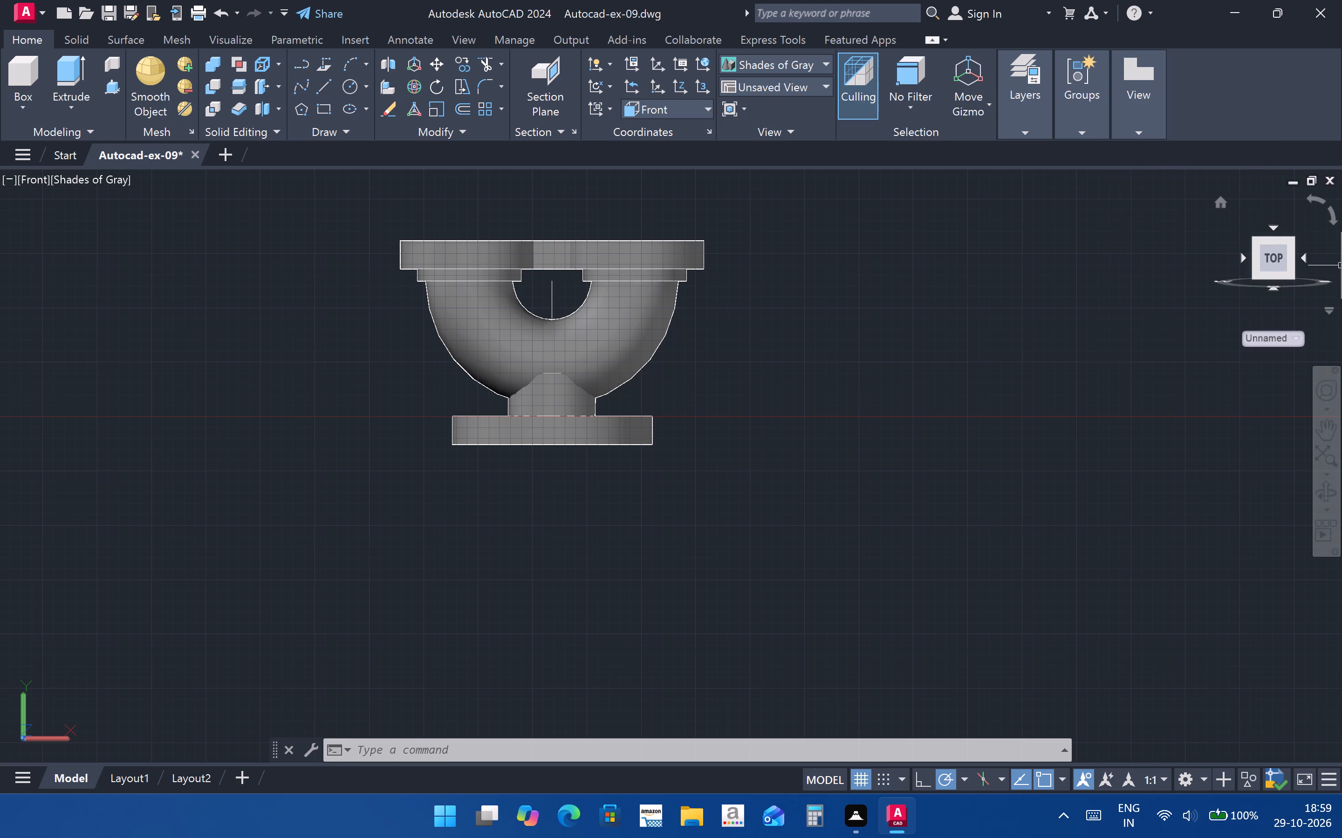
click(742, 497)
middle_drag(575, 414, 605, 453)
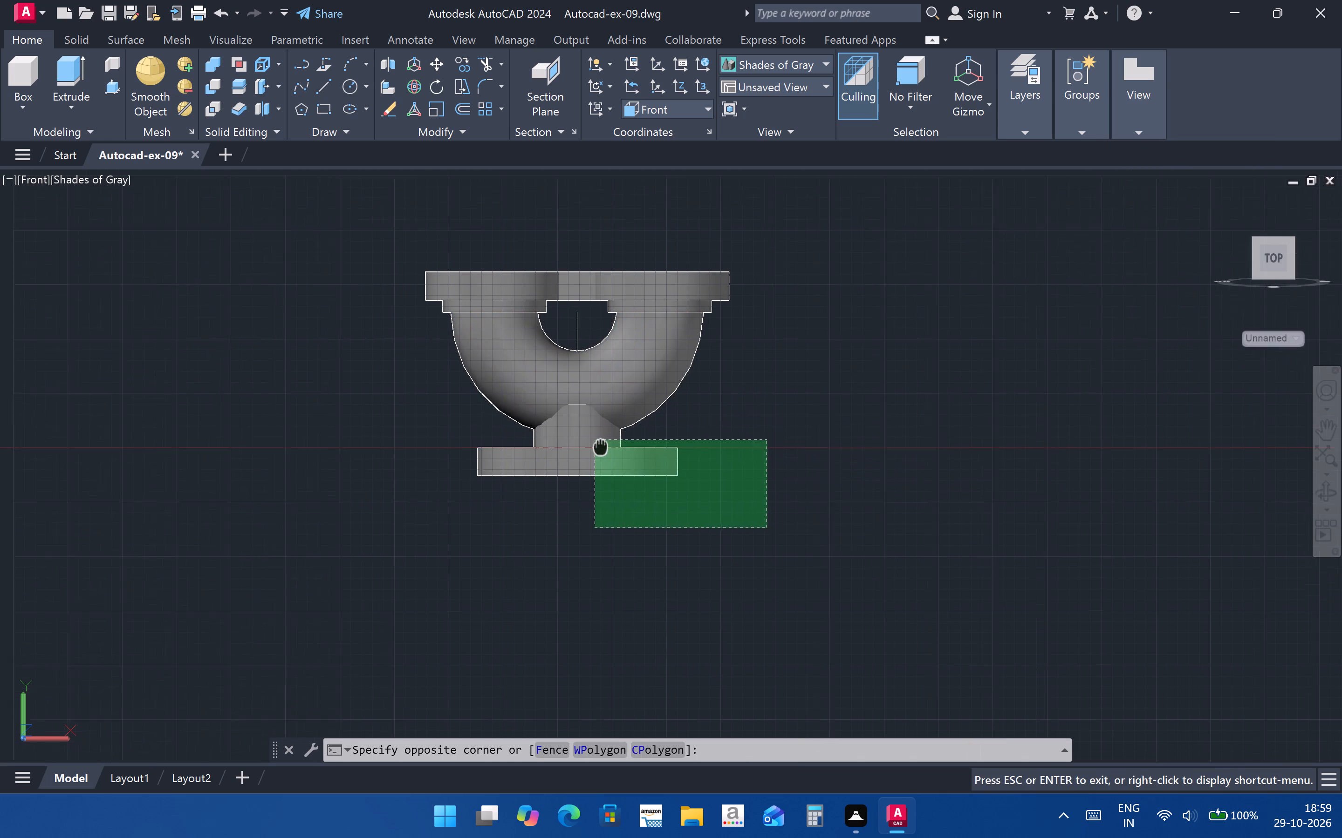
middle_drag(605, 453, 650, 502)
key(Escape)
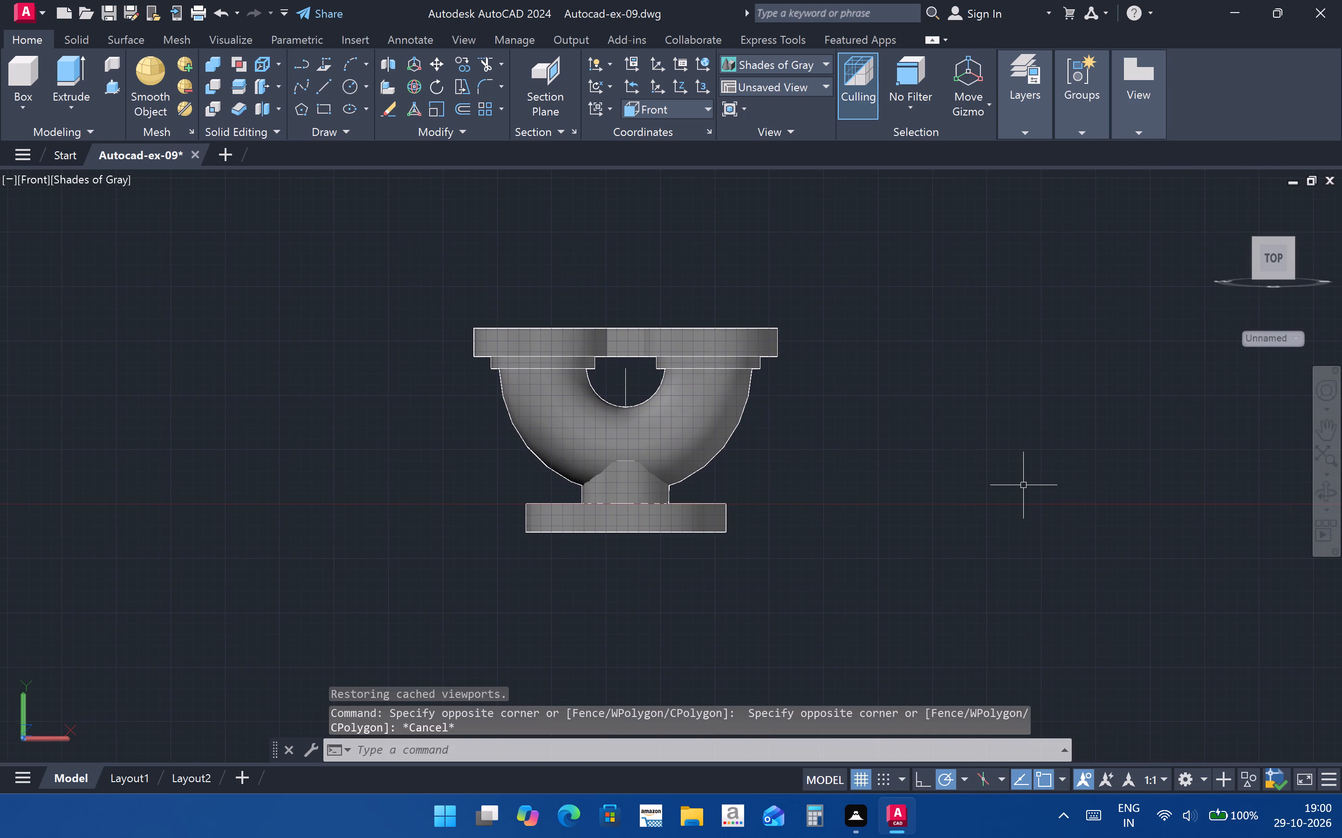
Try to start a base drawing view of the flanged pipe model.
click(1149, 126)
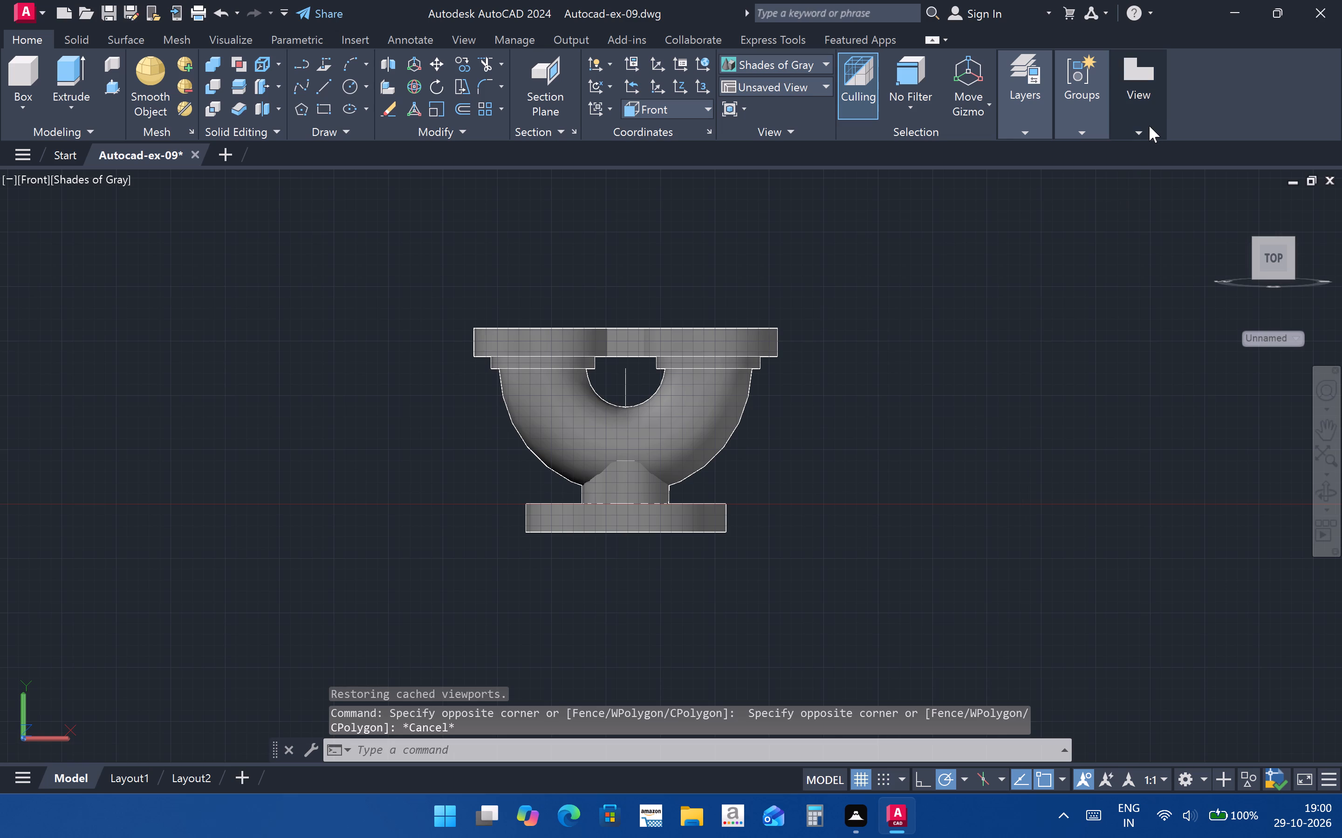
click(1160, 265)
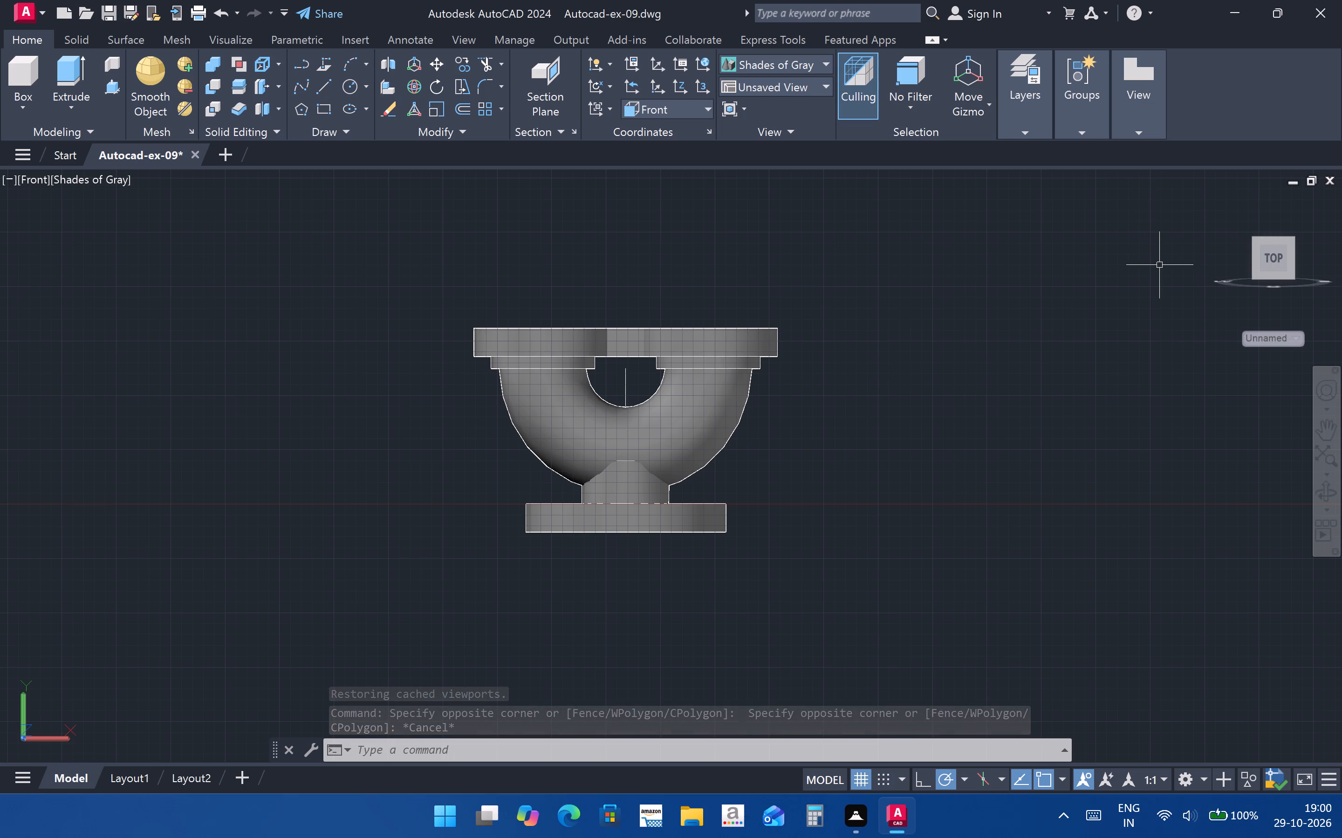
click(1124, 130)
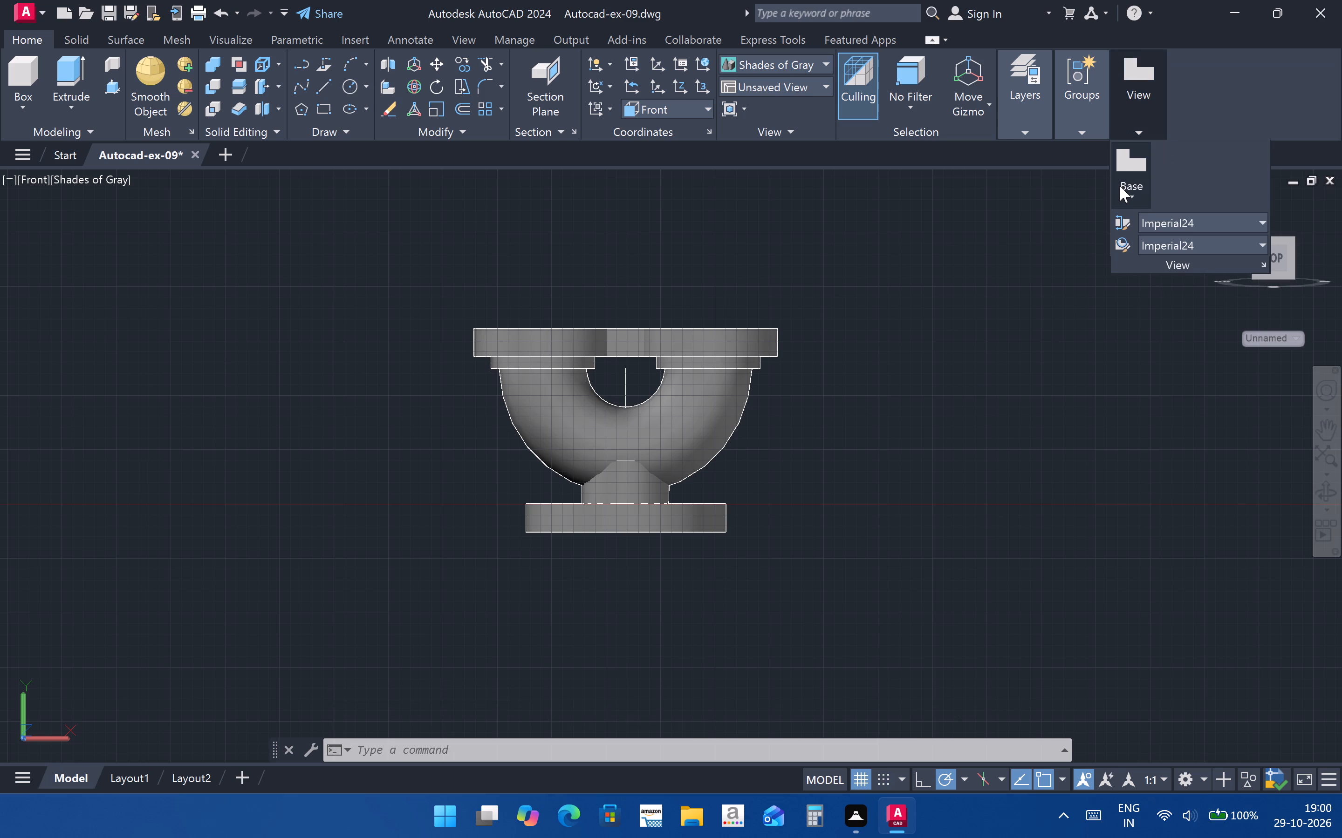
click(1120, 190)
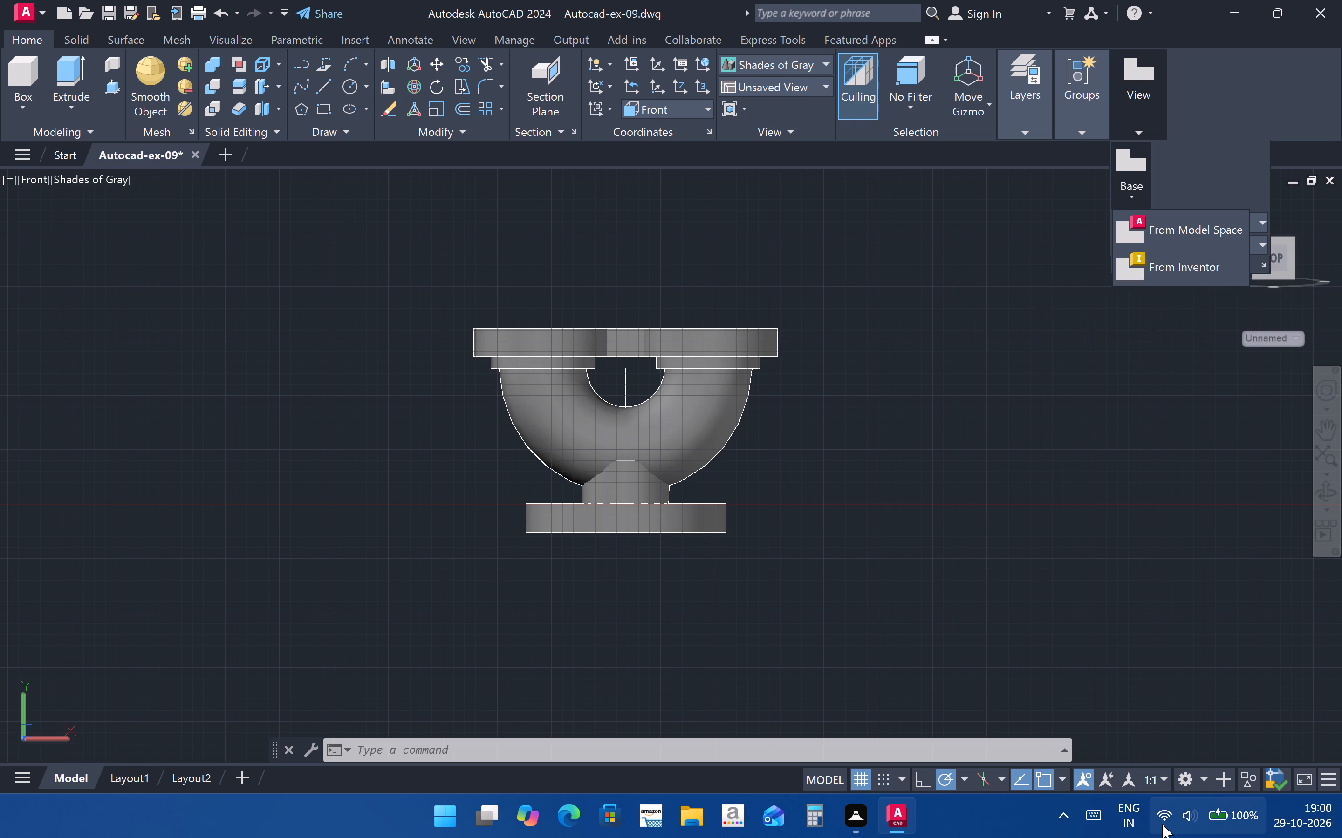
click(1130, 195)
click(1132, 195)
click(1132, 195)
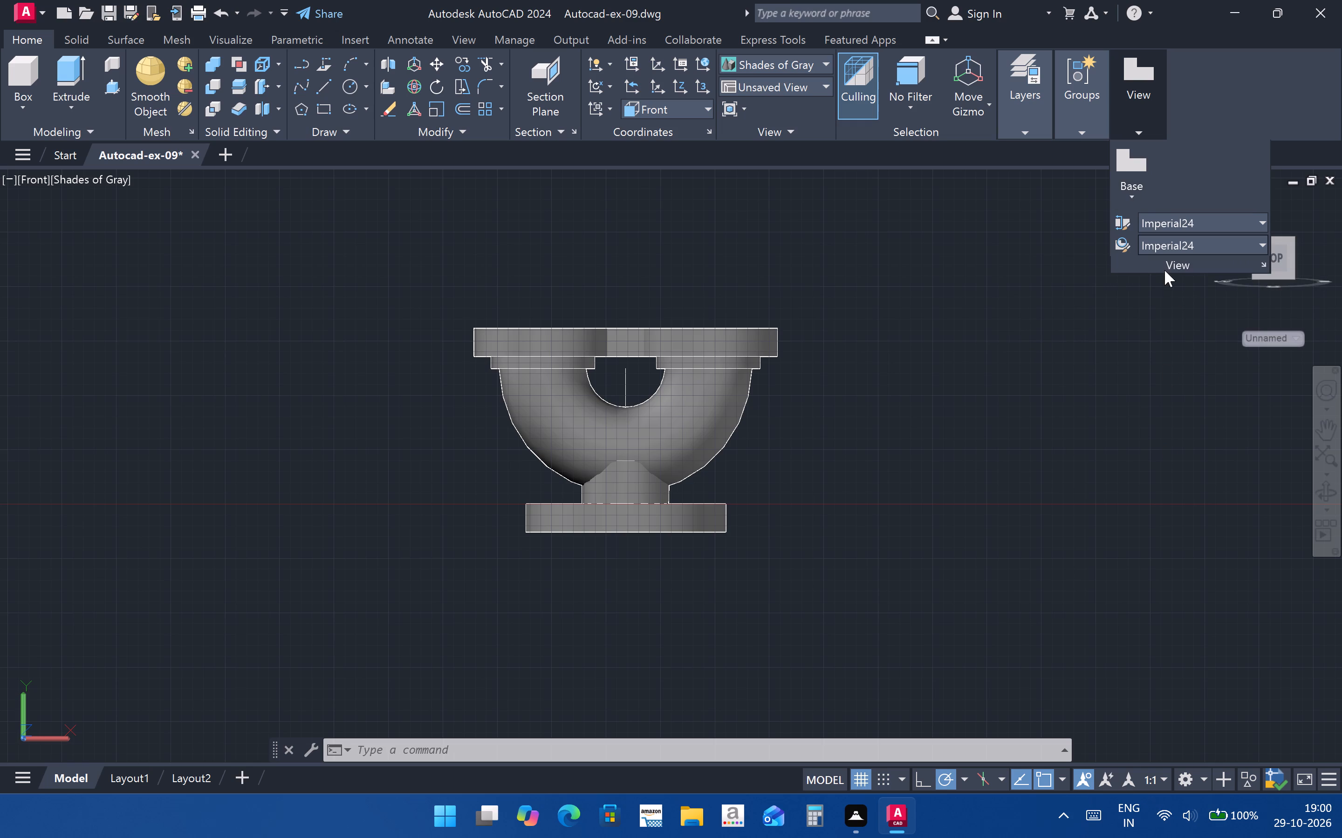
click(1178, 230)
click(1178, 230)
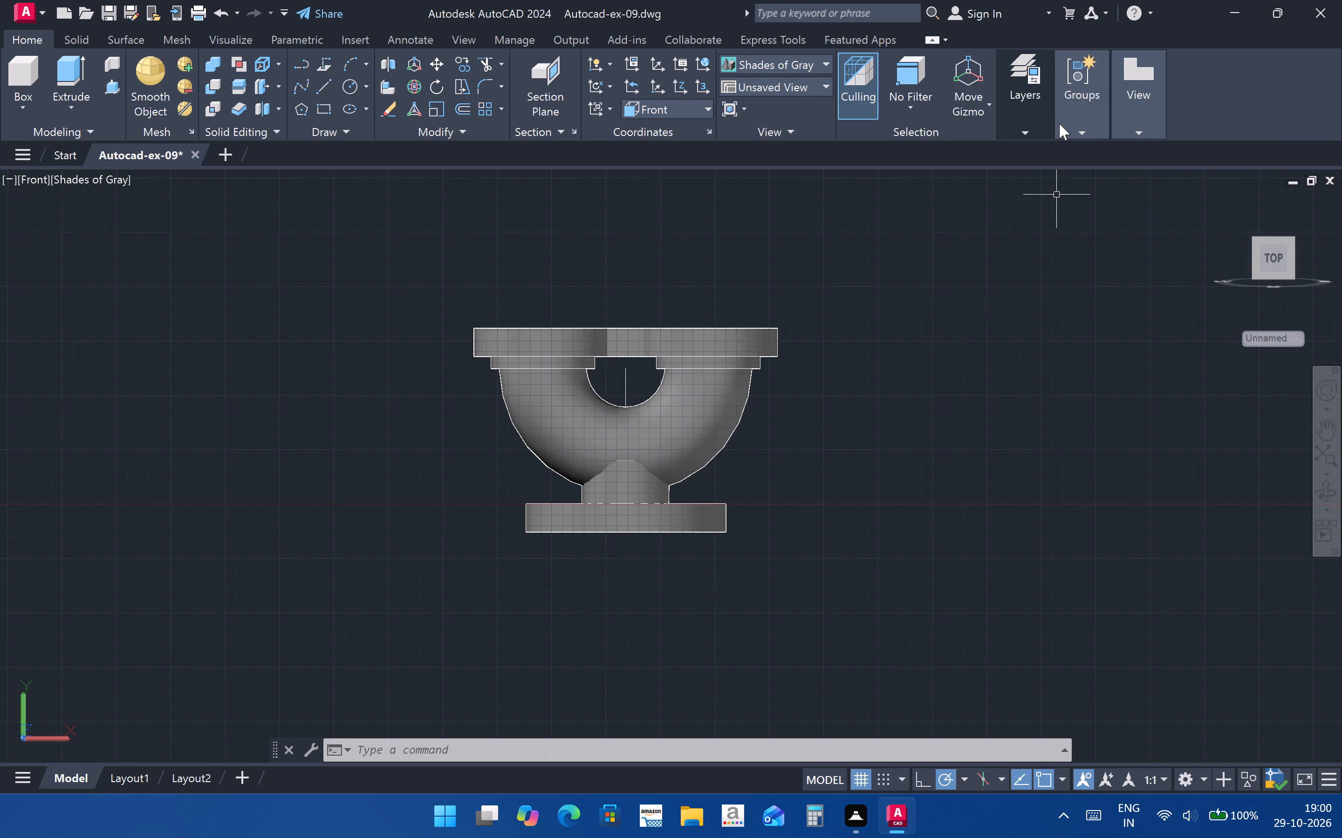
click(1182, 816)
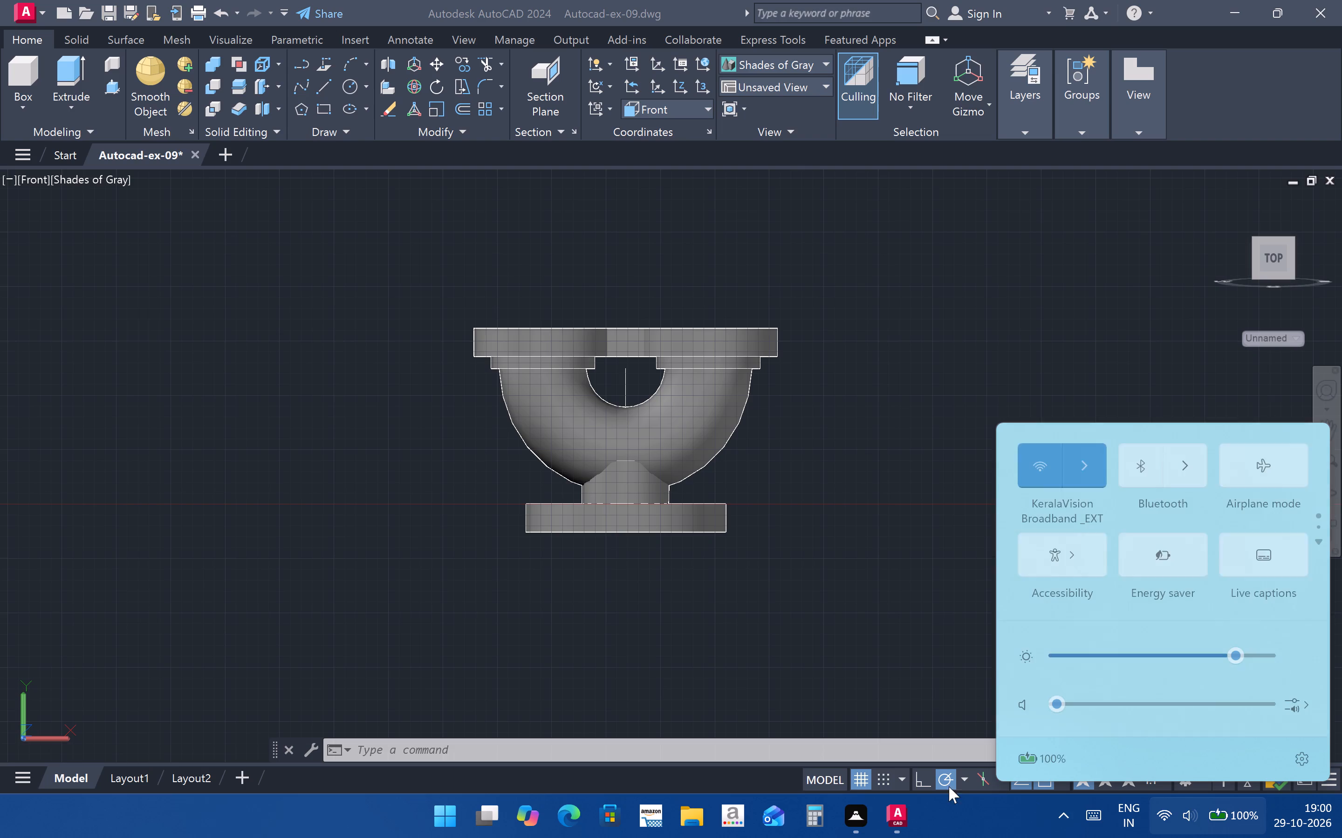
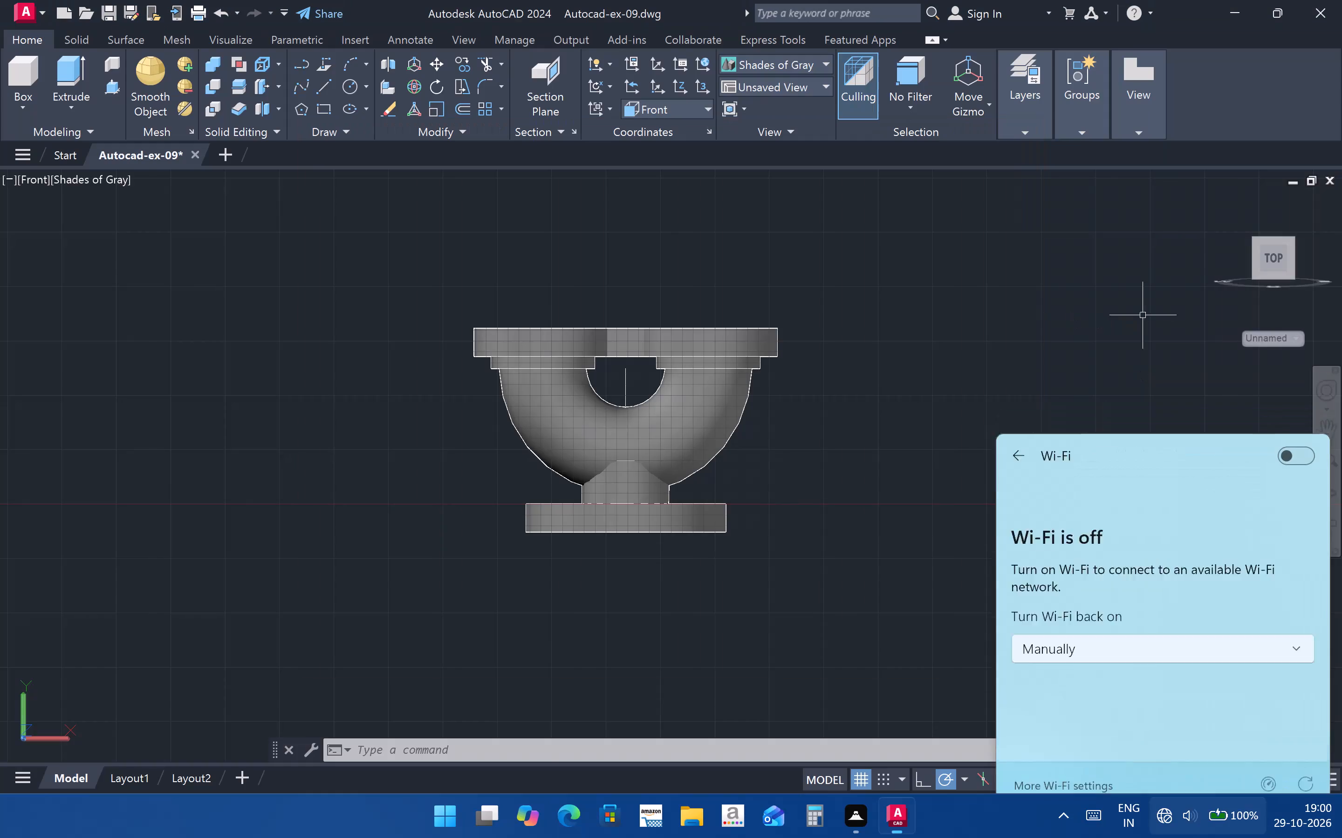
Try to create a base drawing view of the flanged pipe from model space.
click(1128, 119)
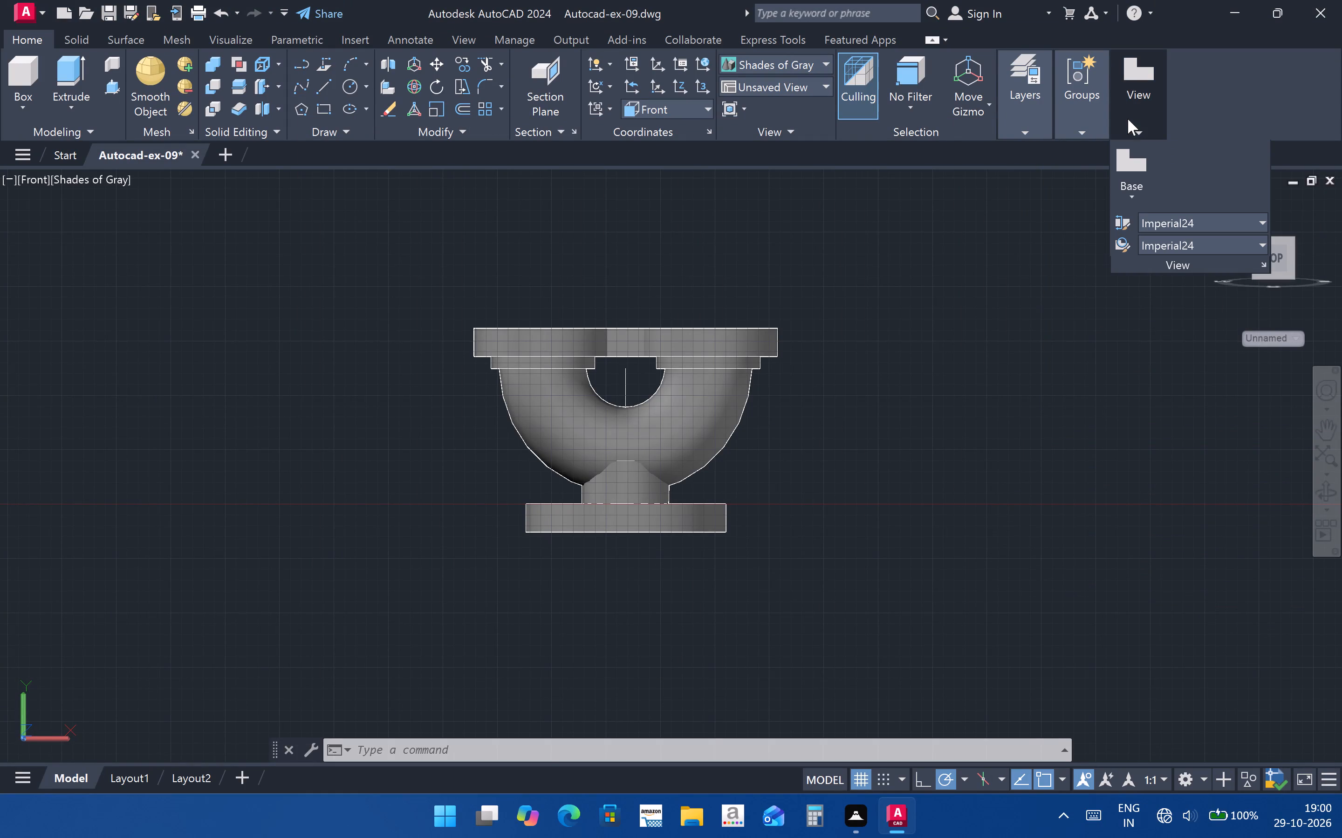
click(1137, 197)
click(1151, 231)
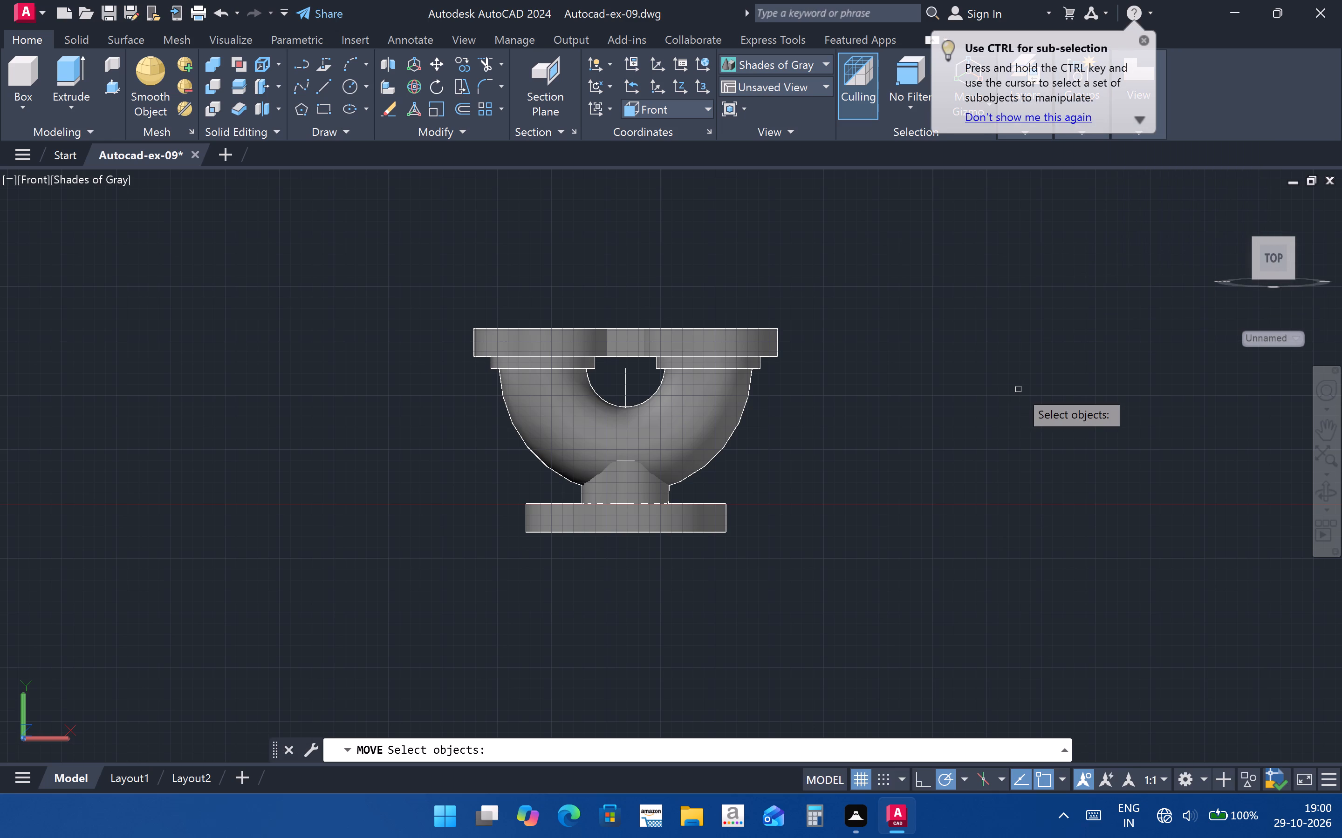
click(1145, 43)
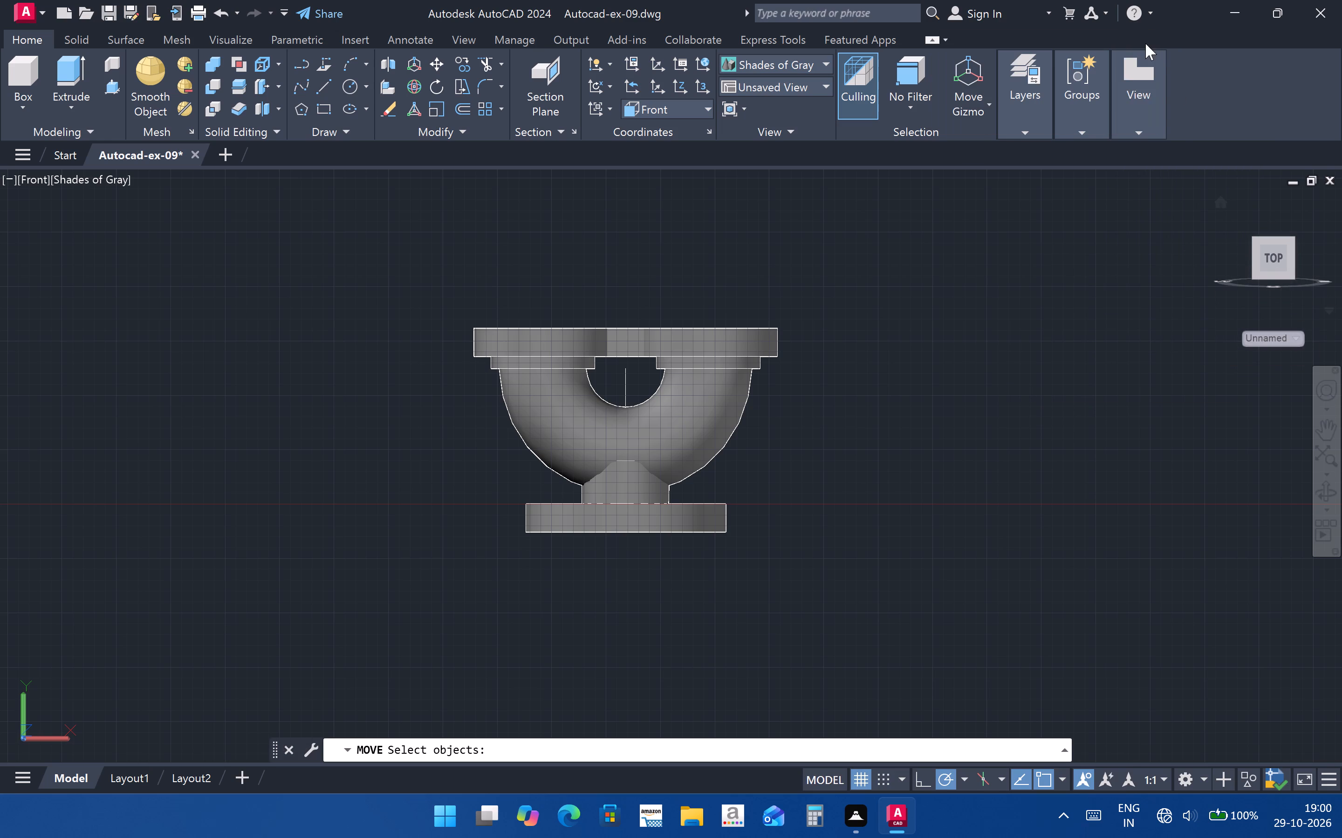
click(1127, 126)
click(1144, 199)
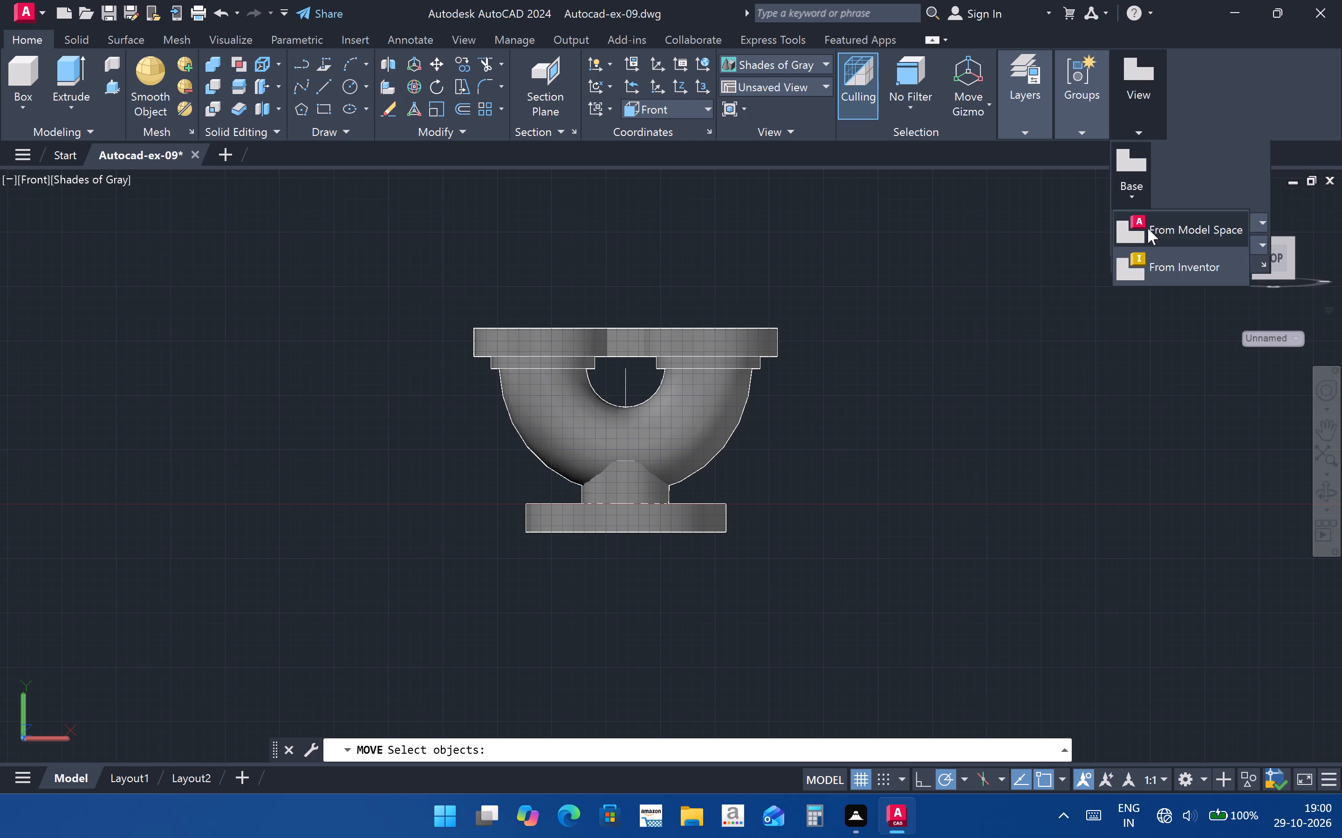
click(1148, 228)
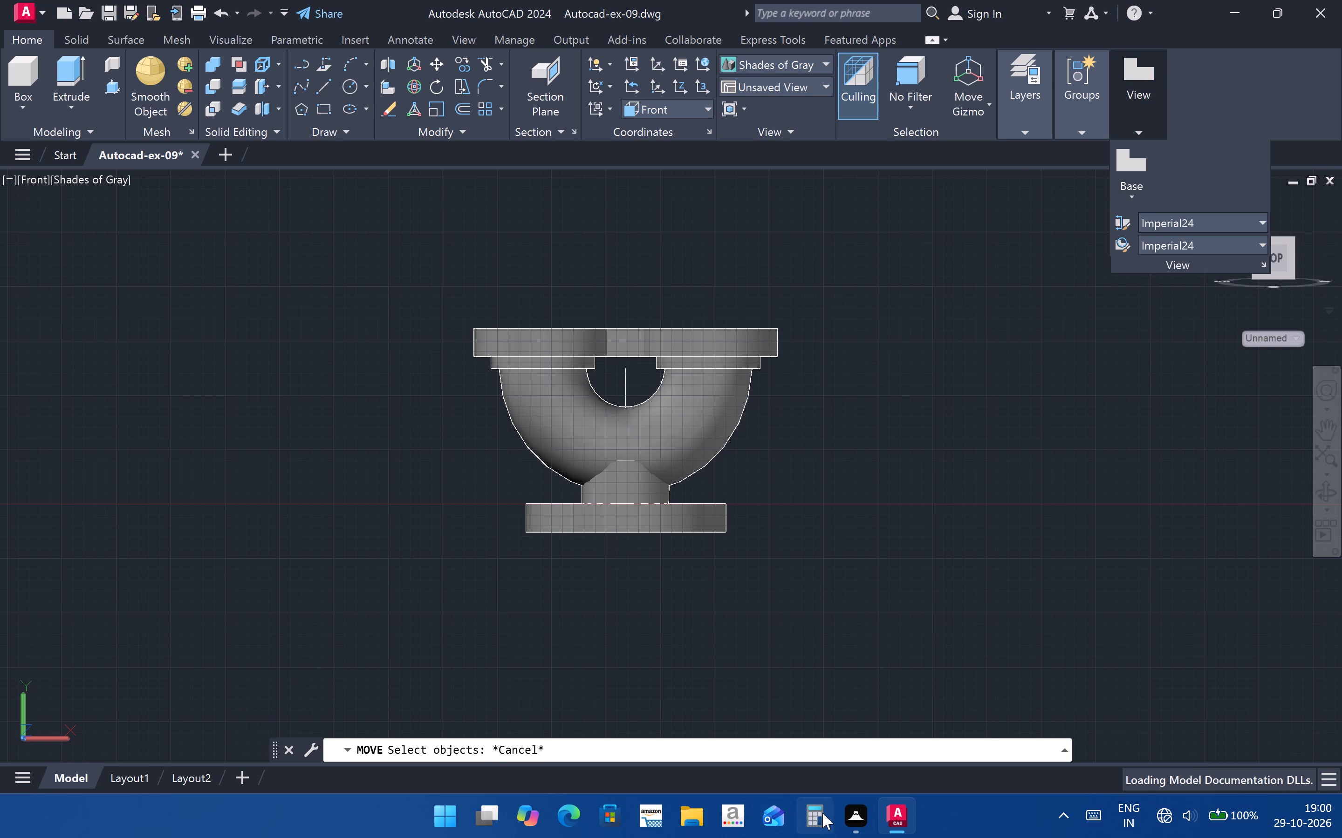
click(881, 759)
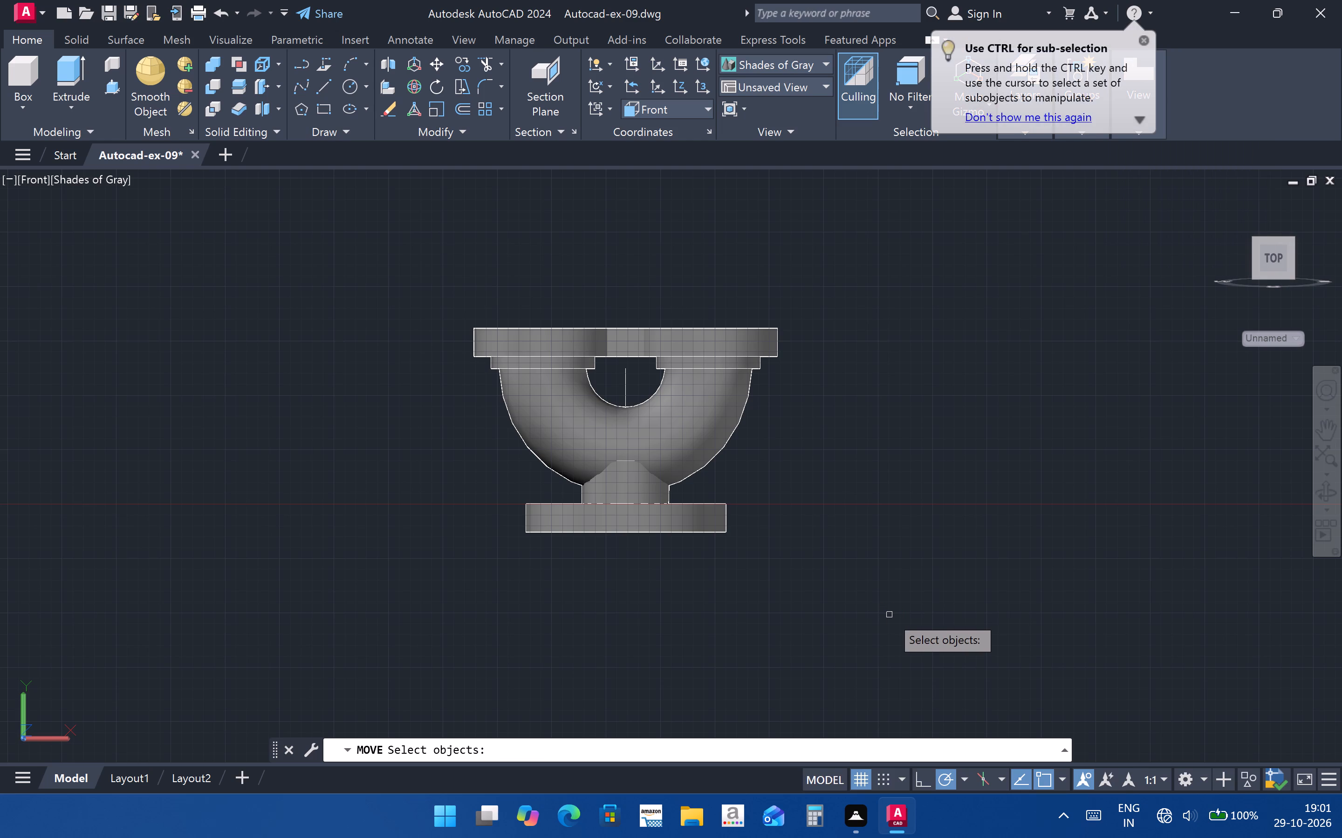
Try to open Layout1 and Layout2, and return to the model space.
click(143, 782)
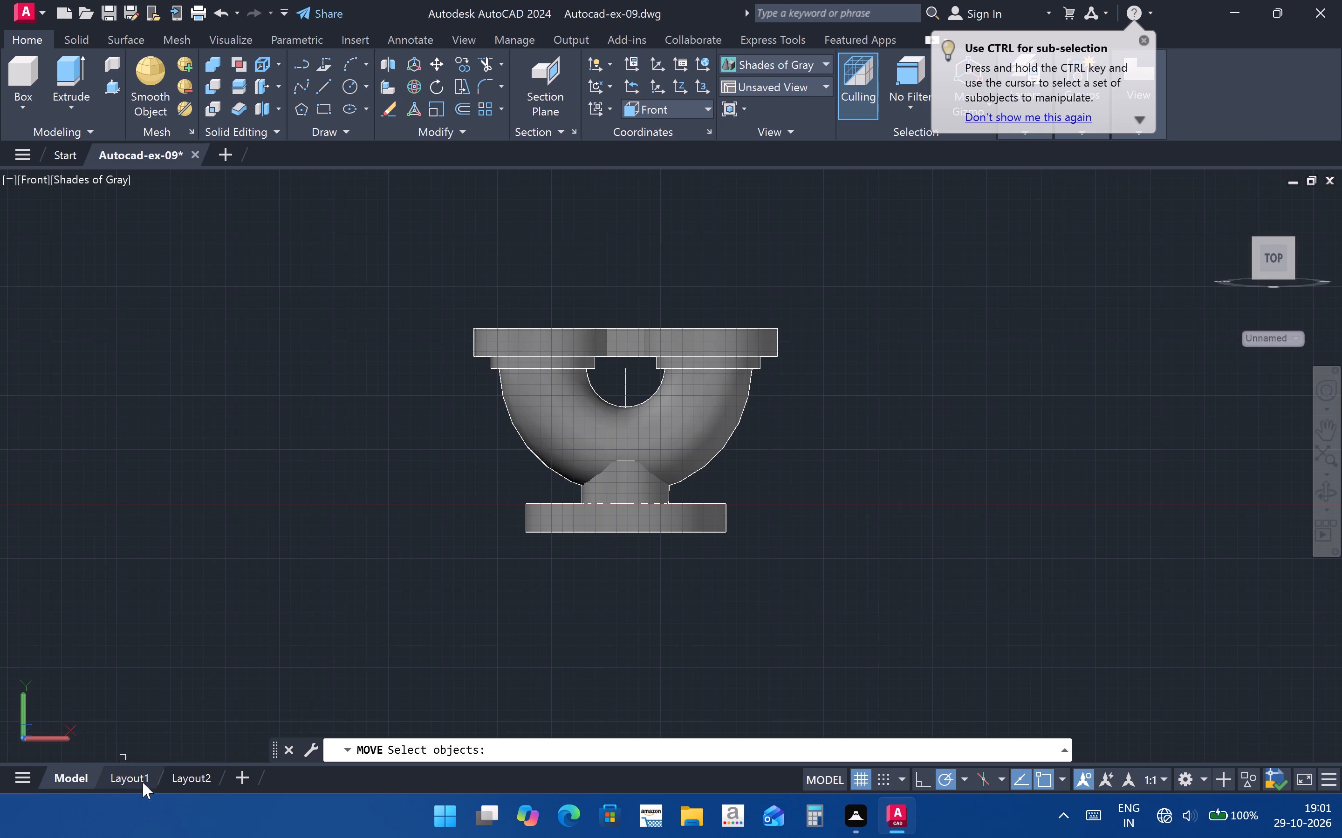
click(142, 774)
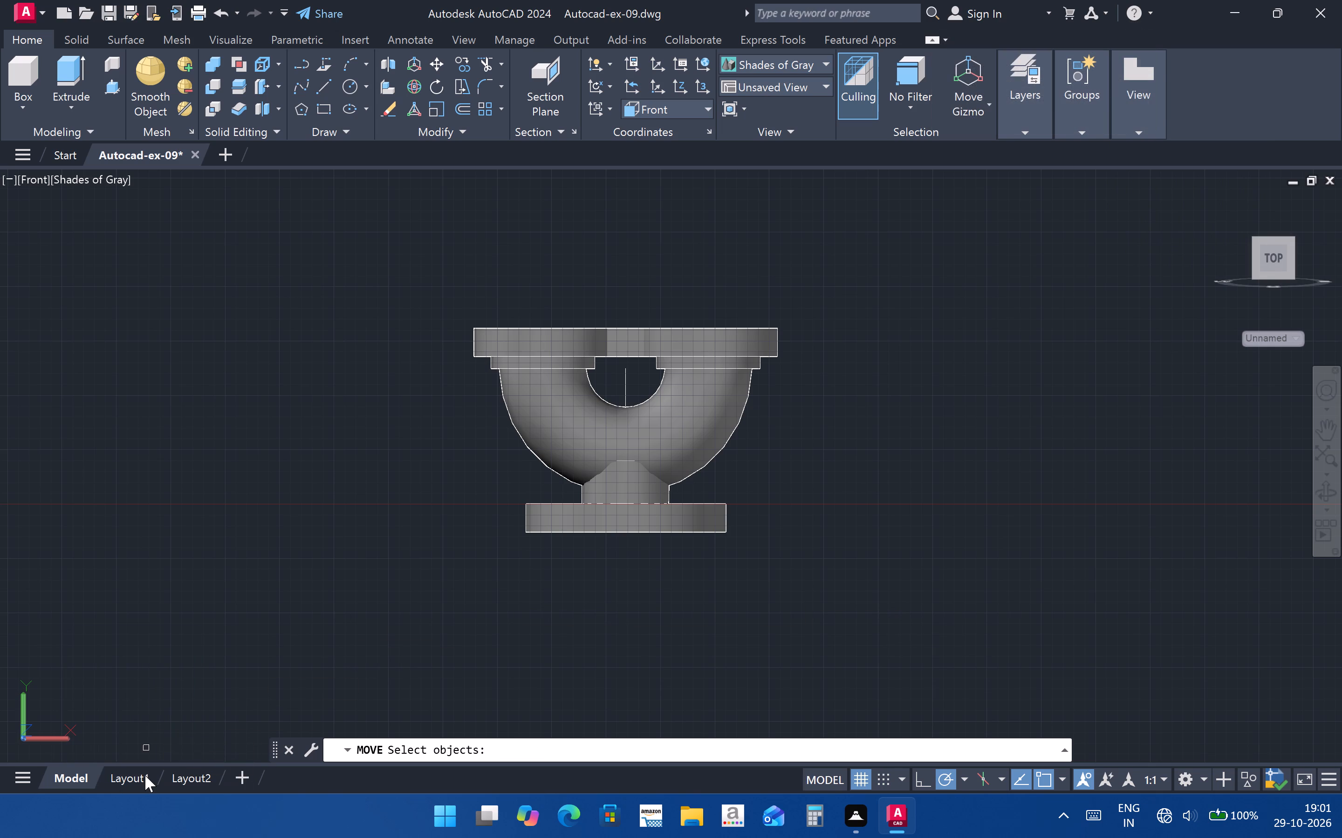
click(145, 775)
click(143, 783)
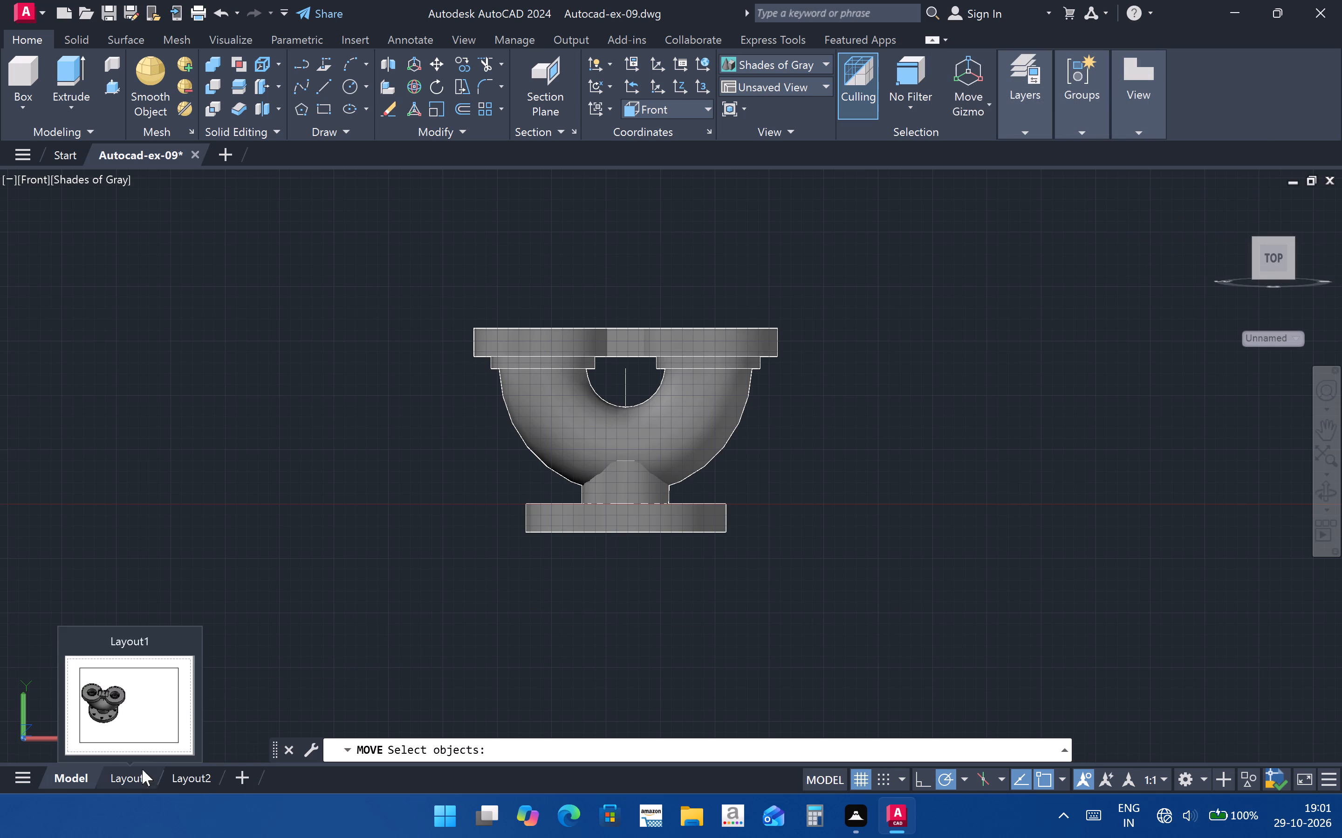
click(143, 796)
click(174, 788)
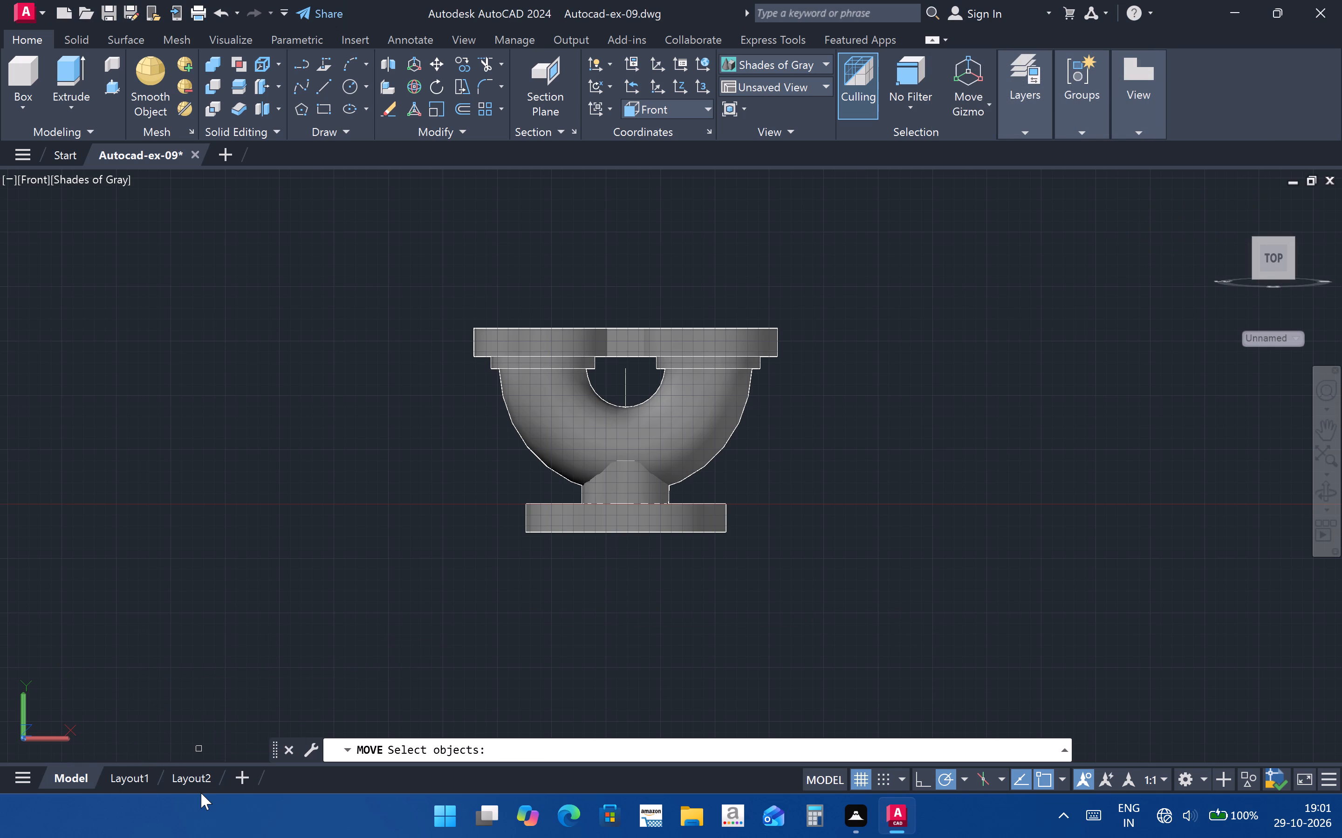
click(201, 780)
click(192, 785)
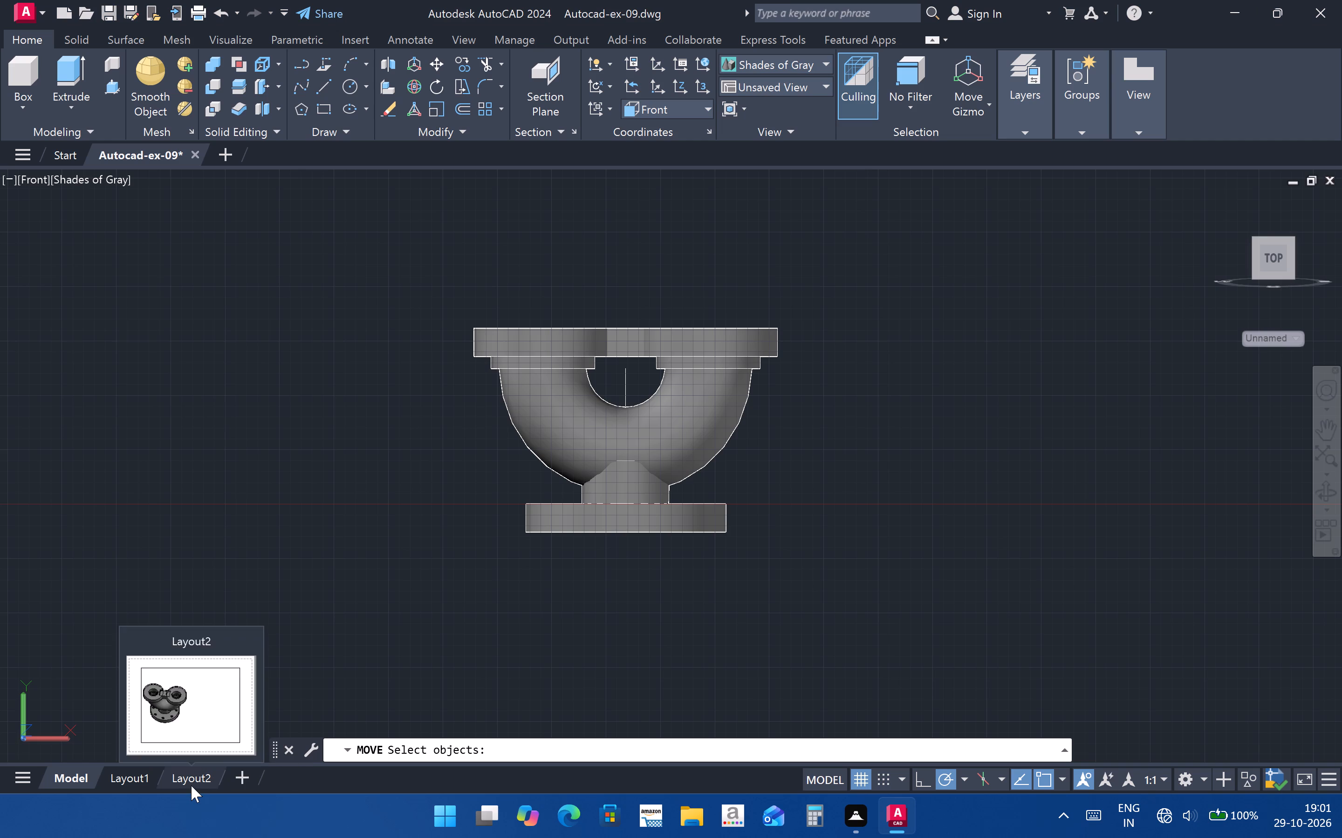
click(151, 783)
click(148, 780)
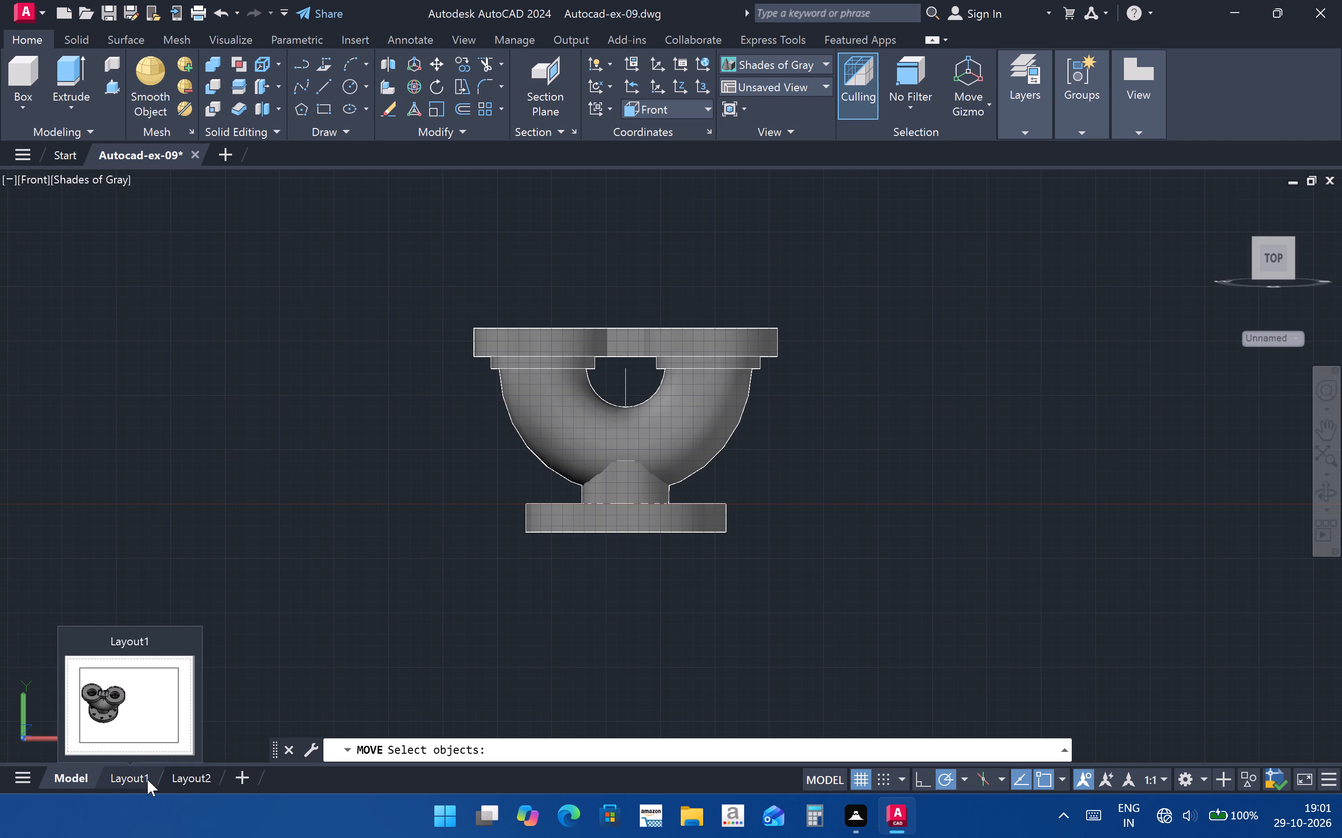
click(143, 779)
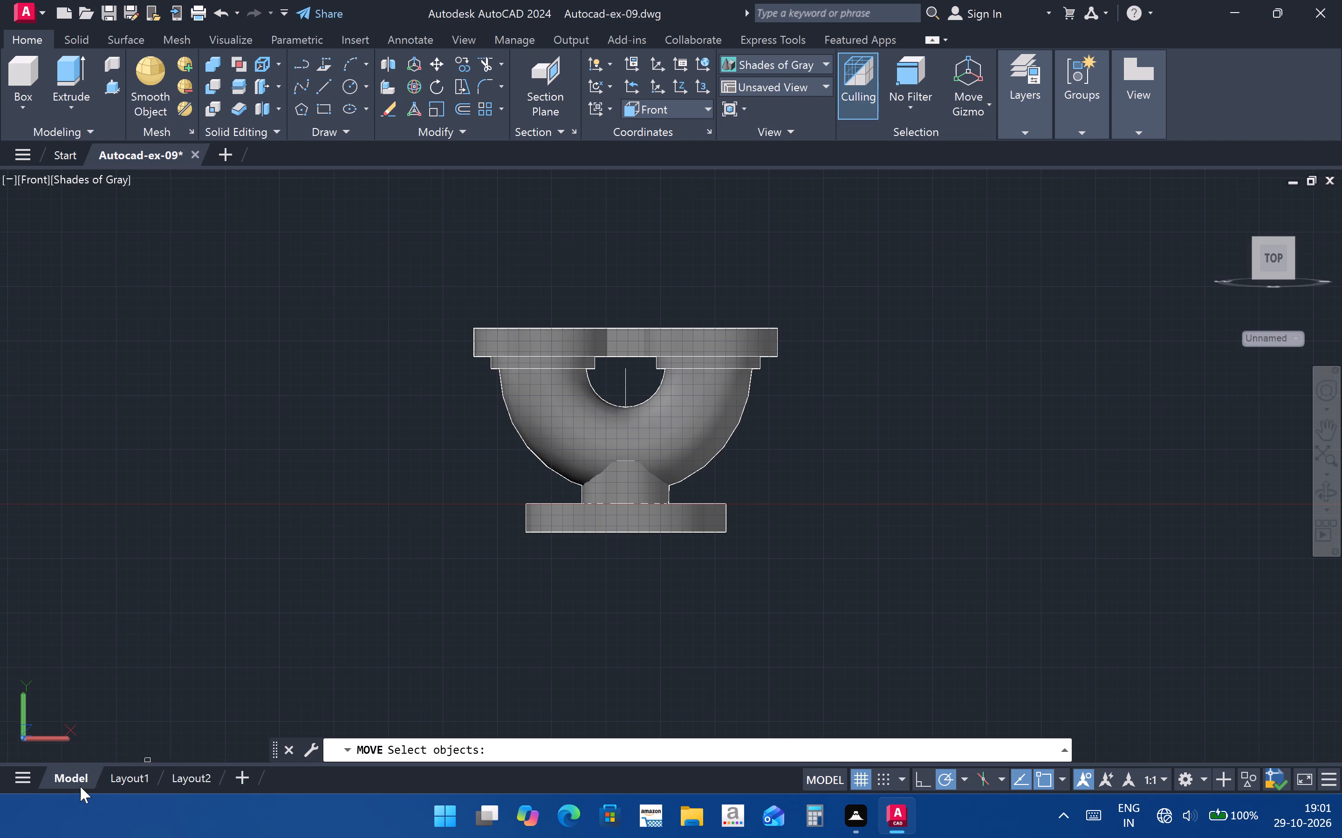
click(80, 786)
Close AutoCAD and save the changes to Autocad-ex-09.dwg.
click(1318, 13)
click(642, 433)
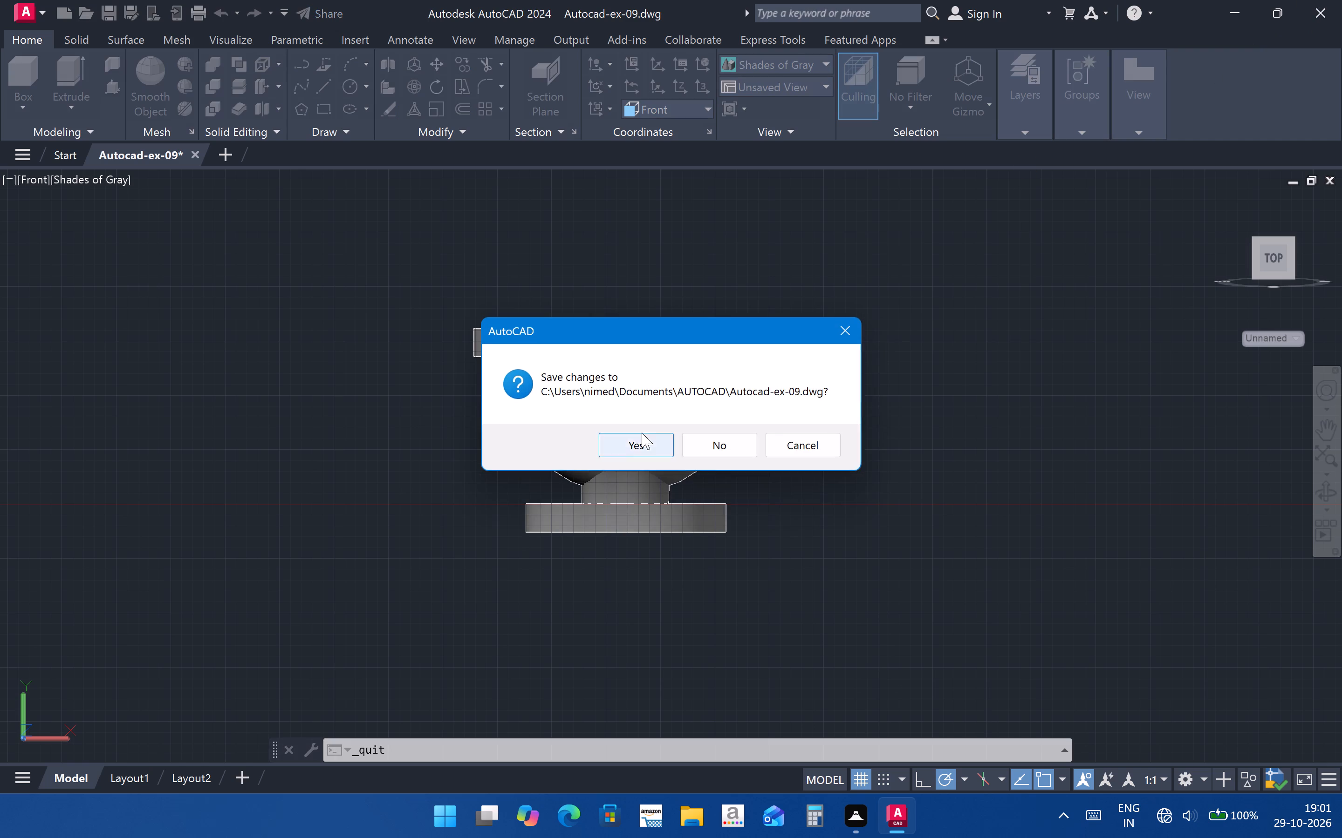
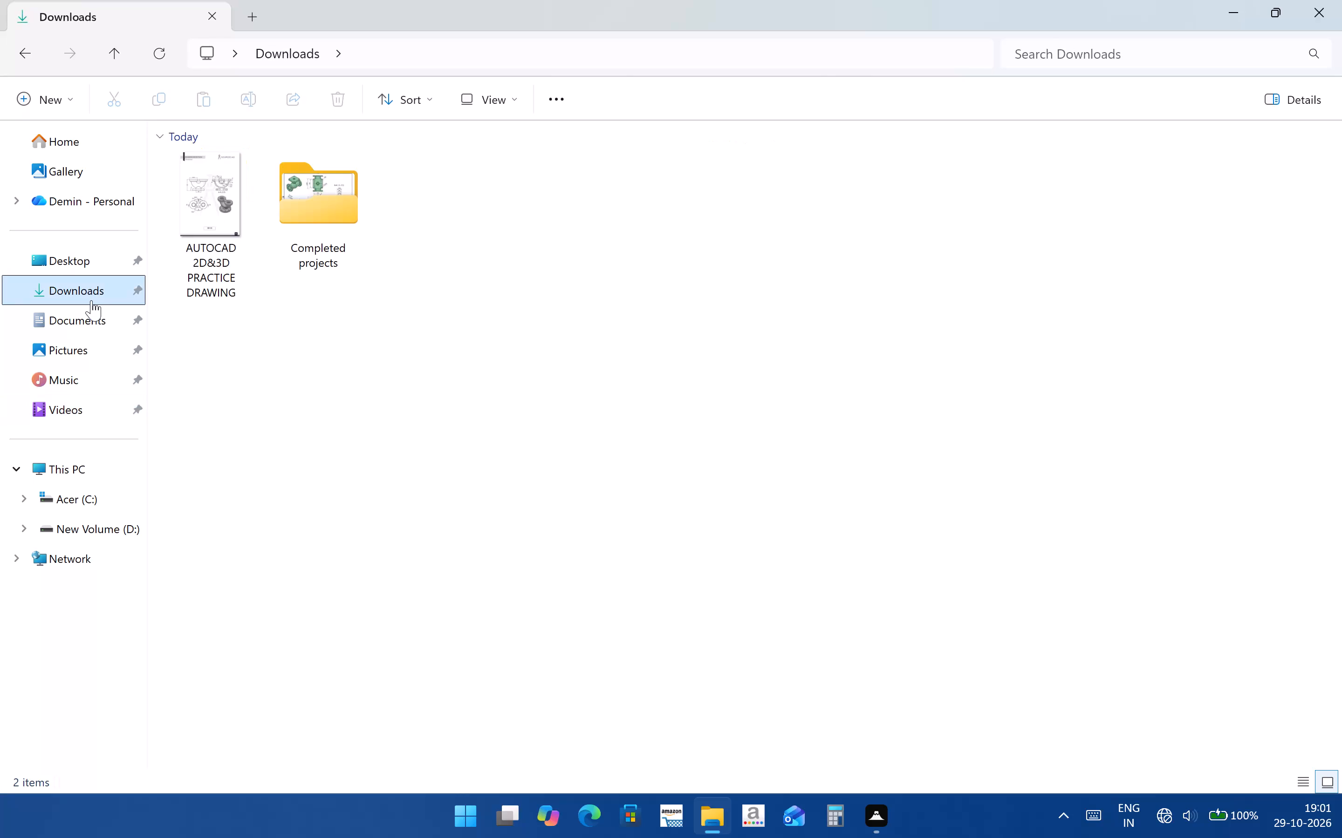
Open the Documents folder in File Explorer.
click(74, 321)
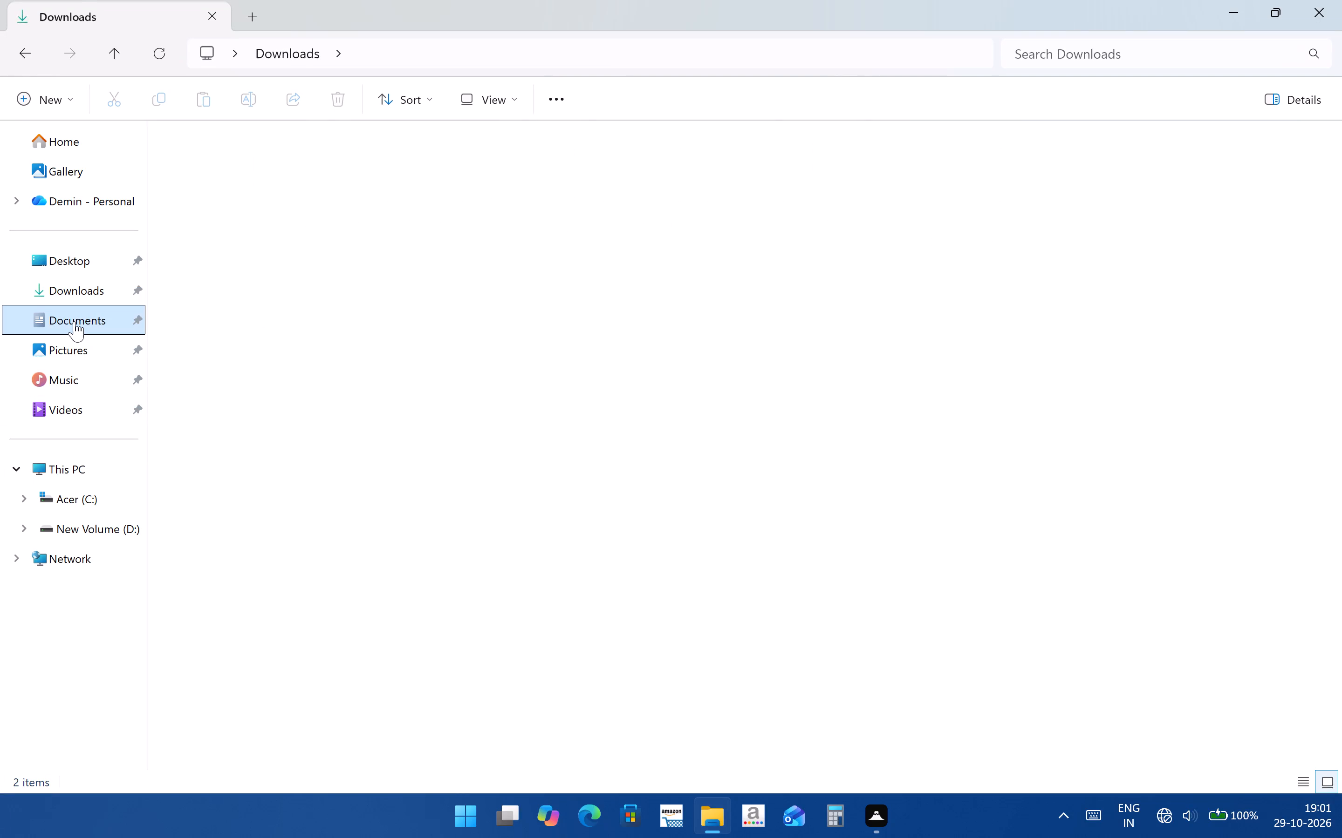
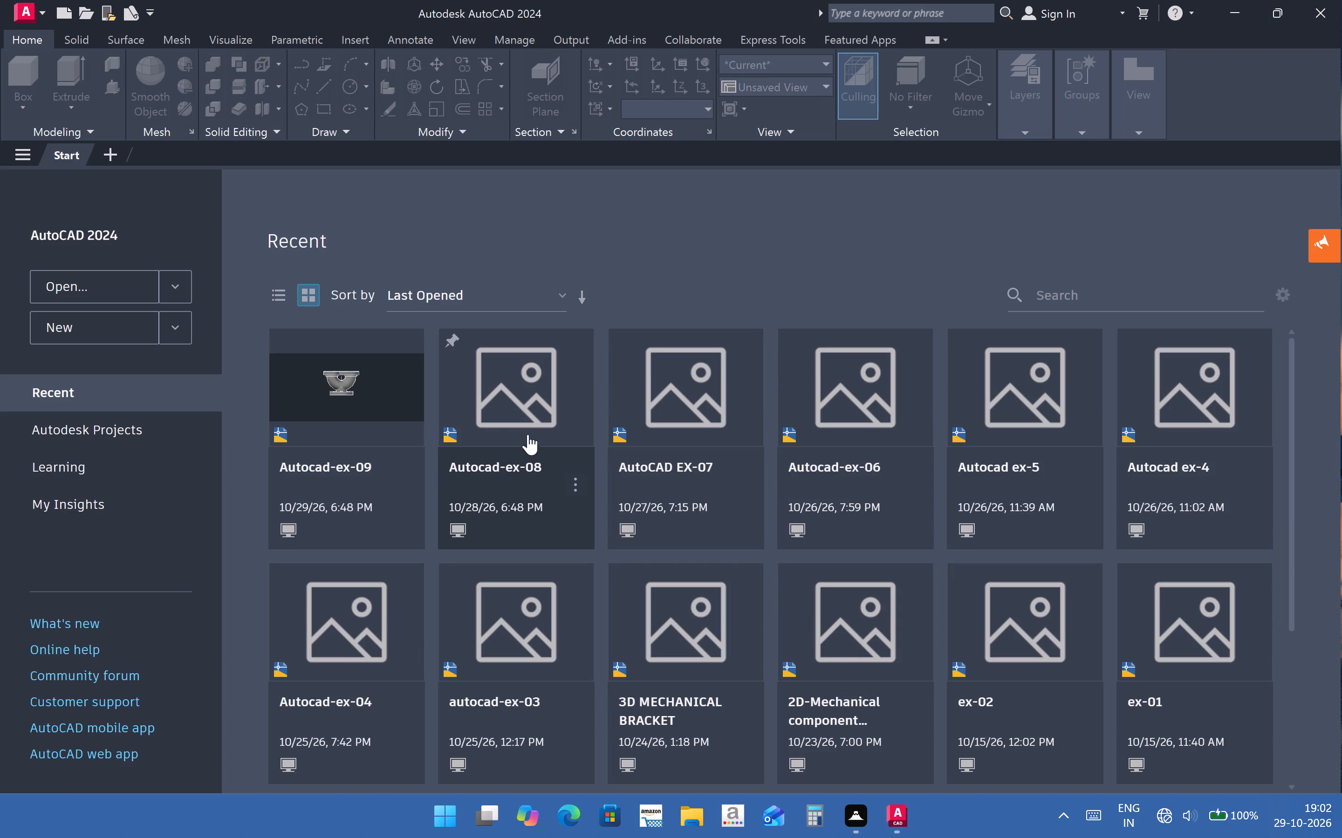
Reopen the recent drawing Autocad-ex-09.
click(304, 411)
double_click(366, 395)
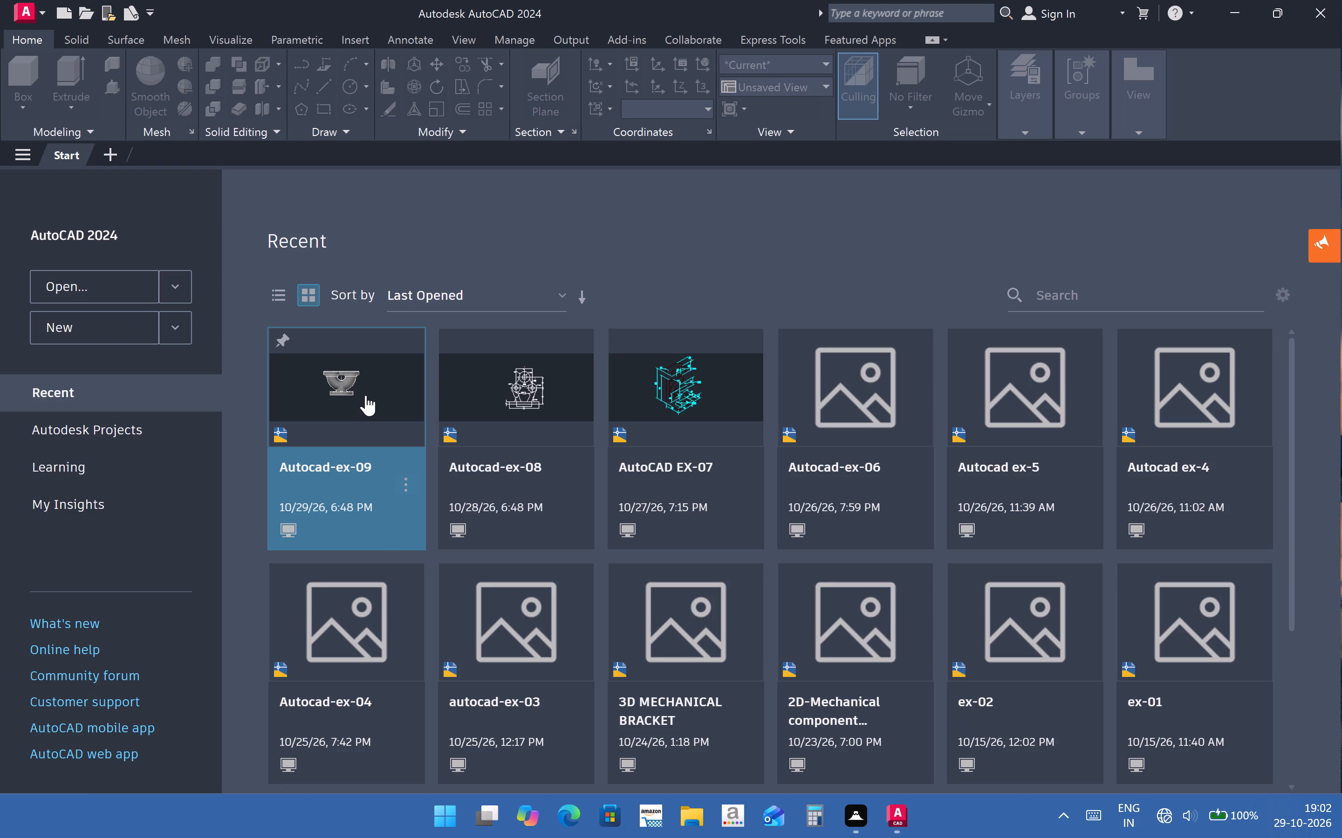
Switch the flanged pipe model from the front view to the SW Isometric view.
scroll(546, 463, down, 2)
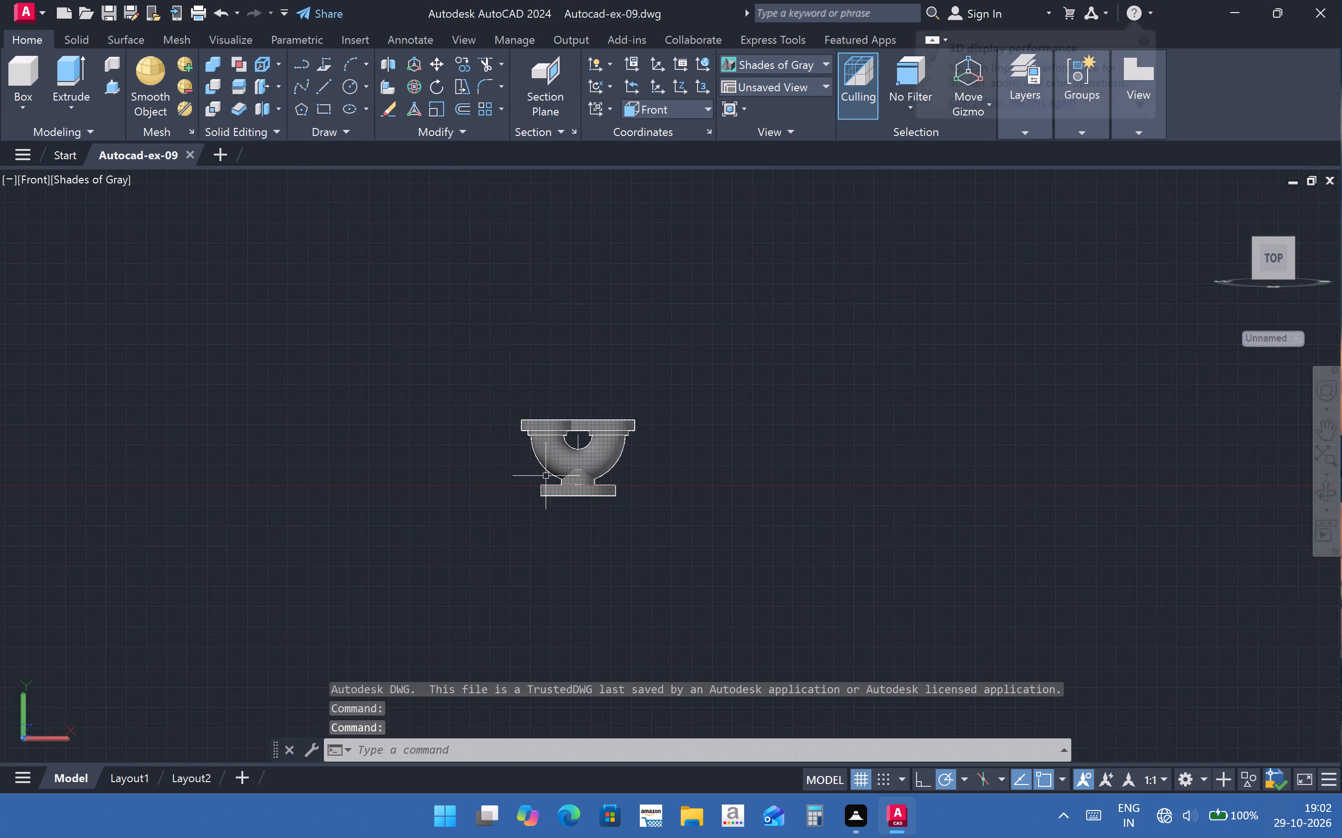
scroll(546, 476, up, 5)
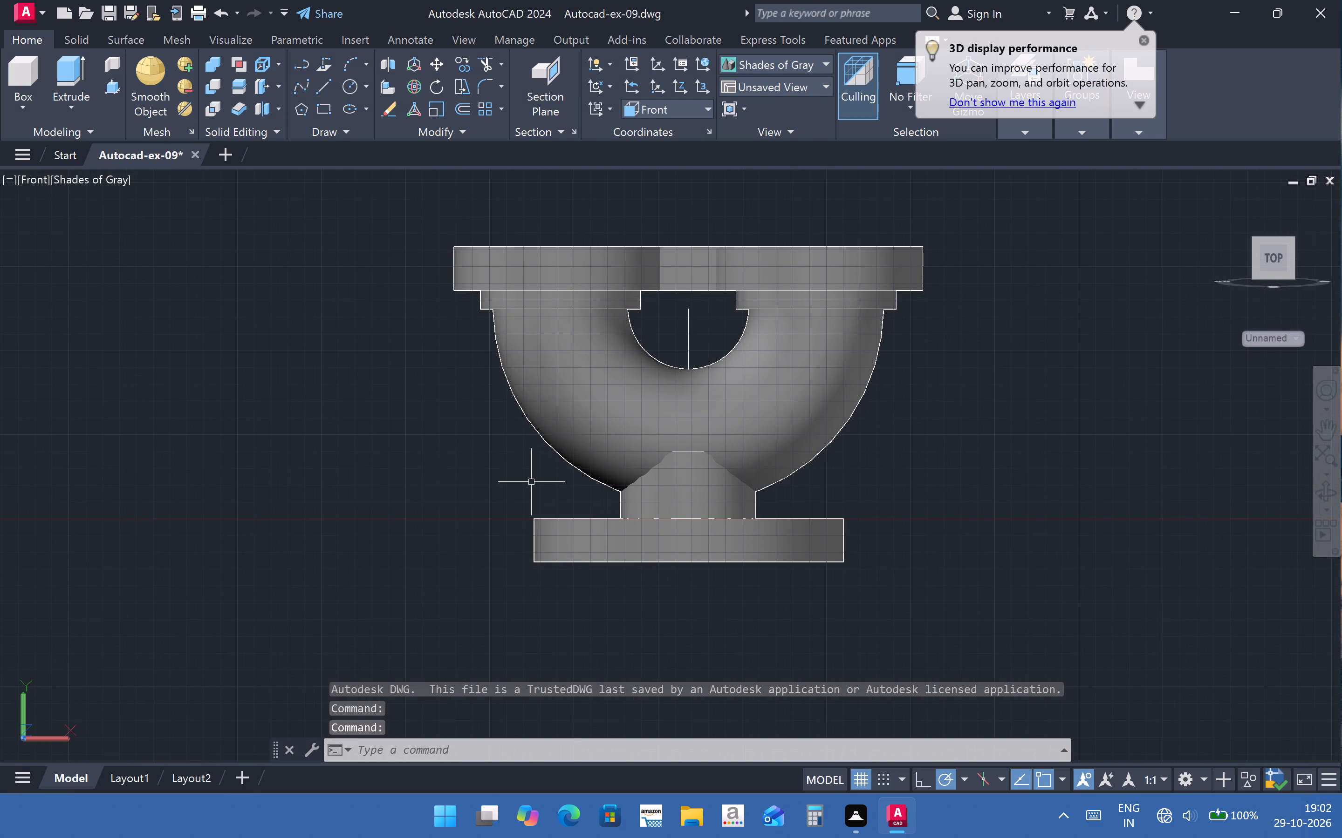
scroll(555, 555, up, 1)
scroll(555, 555, down, 3)
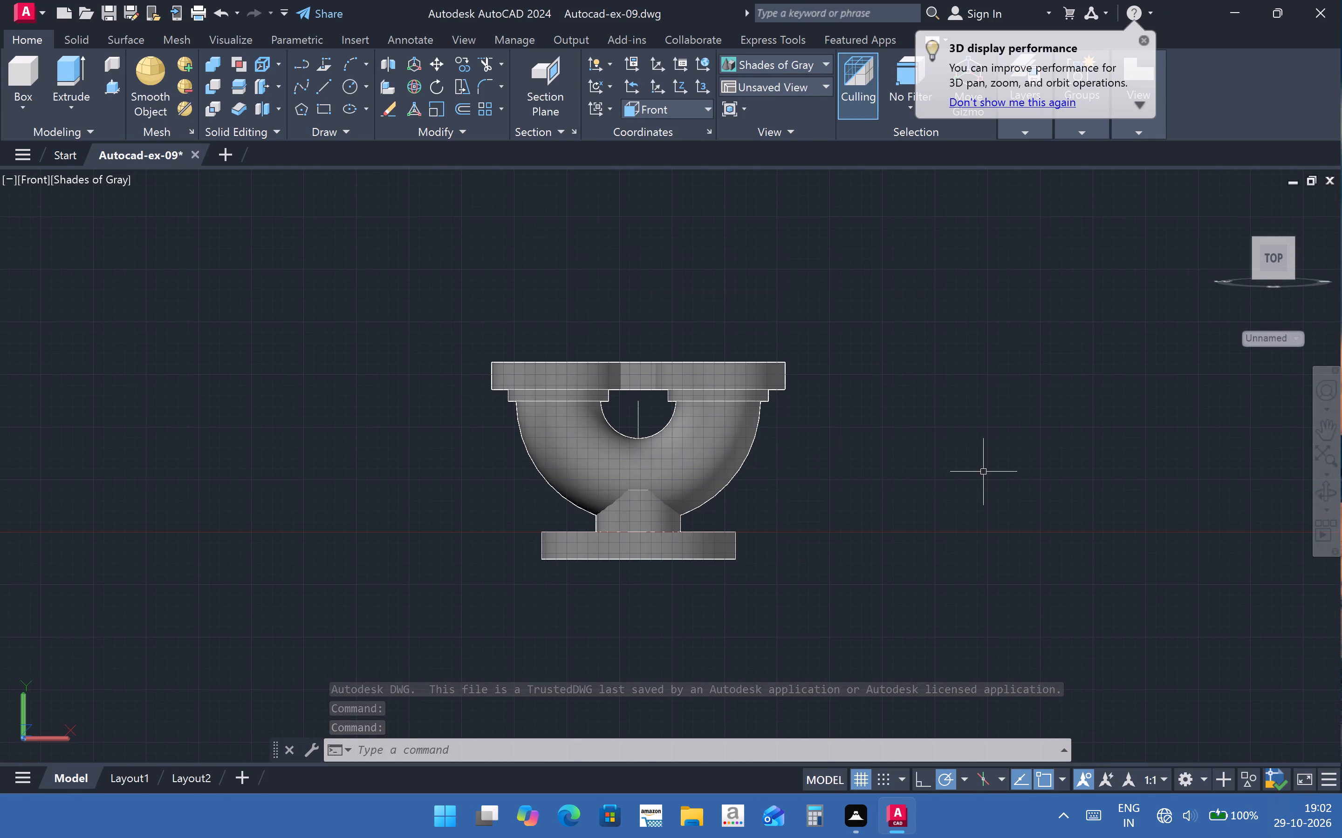
click(29, 177)
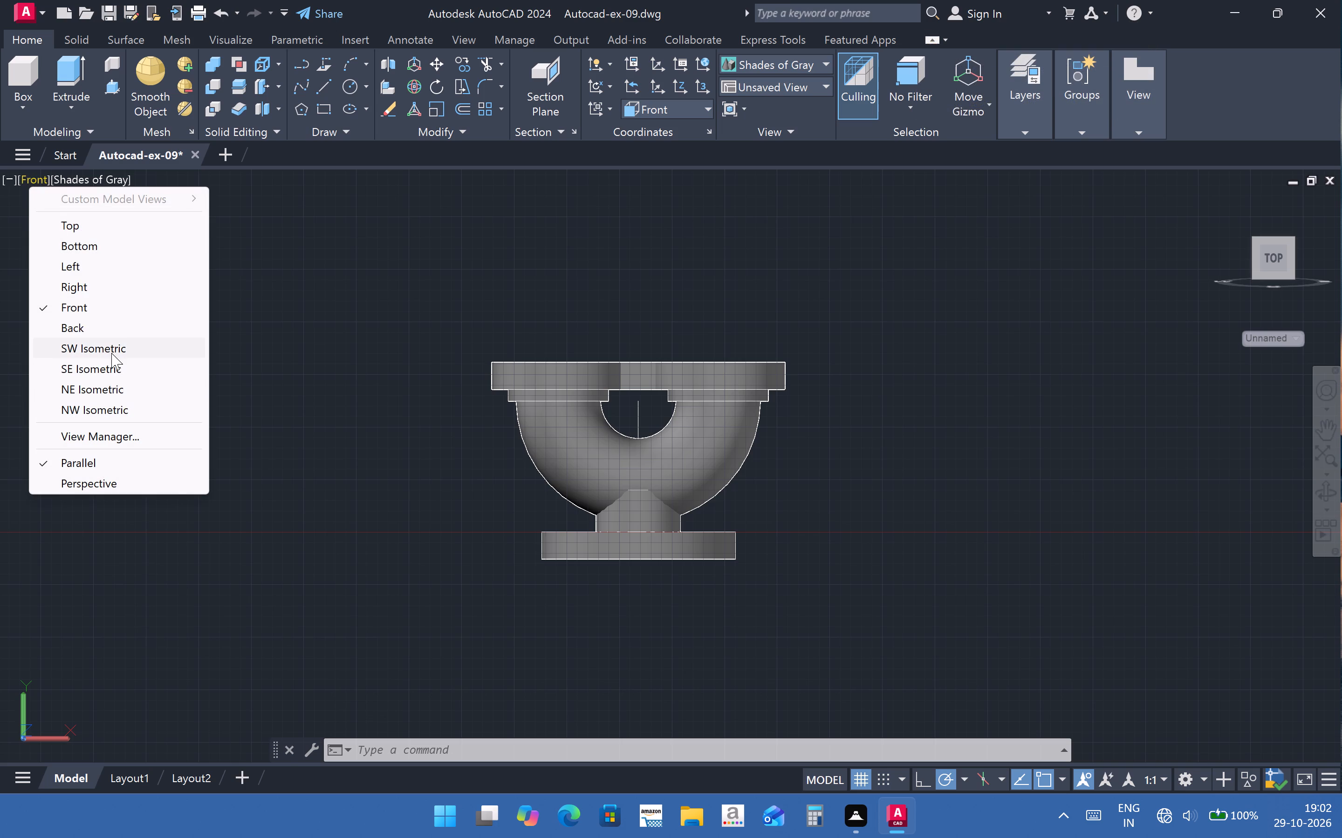
click(111, 354)
scroll(177, 371, down, 1)
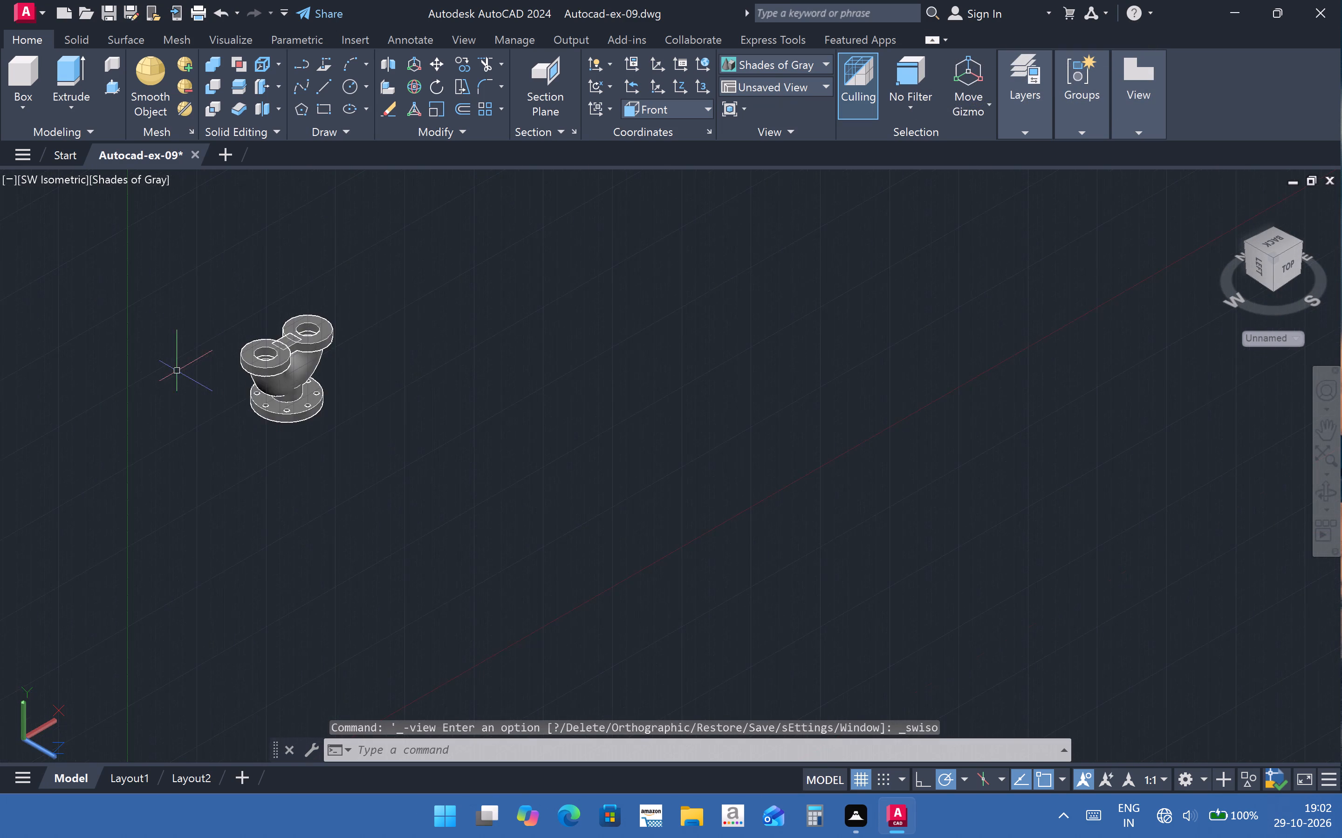
scroll(193, 389, up, 2)
scroll(231, 414, up, 2)
middle_drag(274, 433, 332, 566)
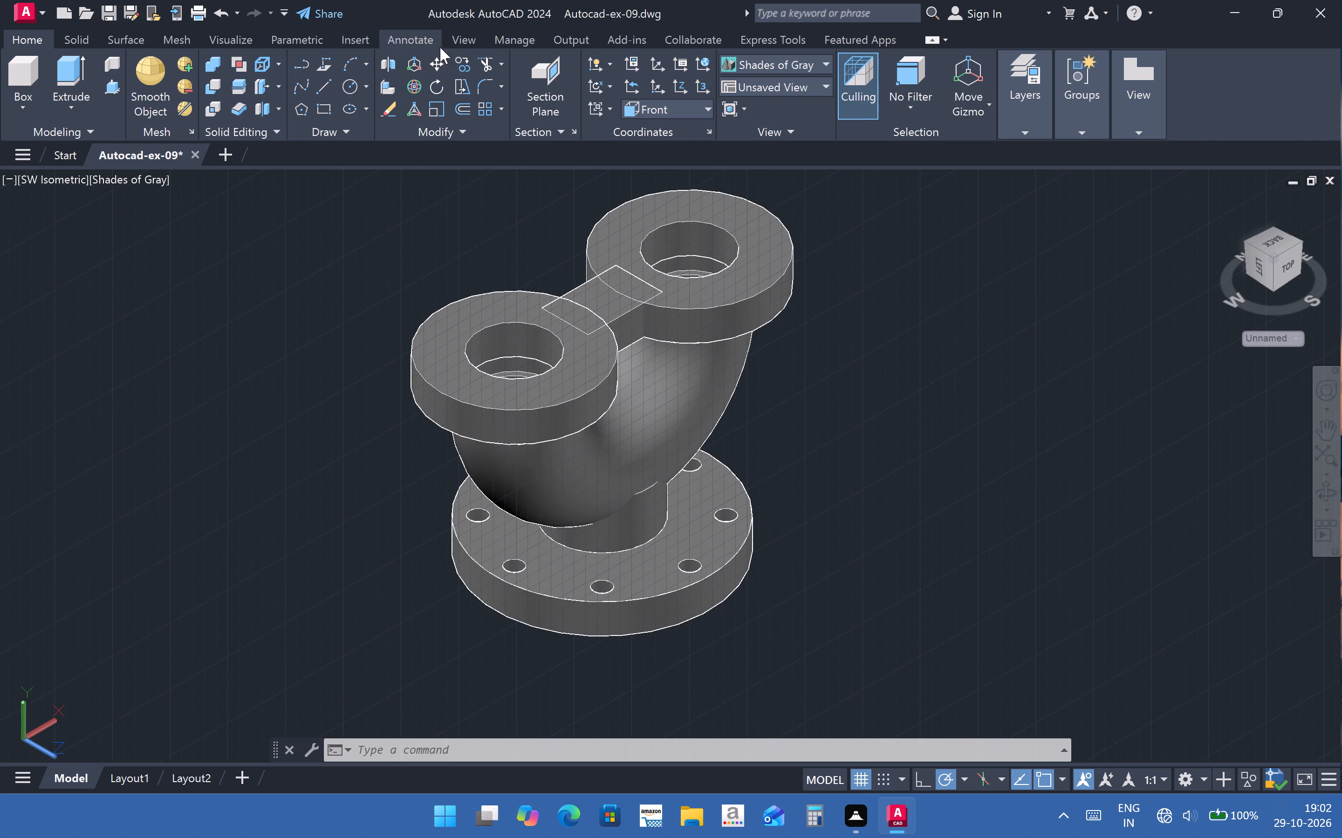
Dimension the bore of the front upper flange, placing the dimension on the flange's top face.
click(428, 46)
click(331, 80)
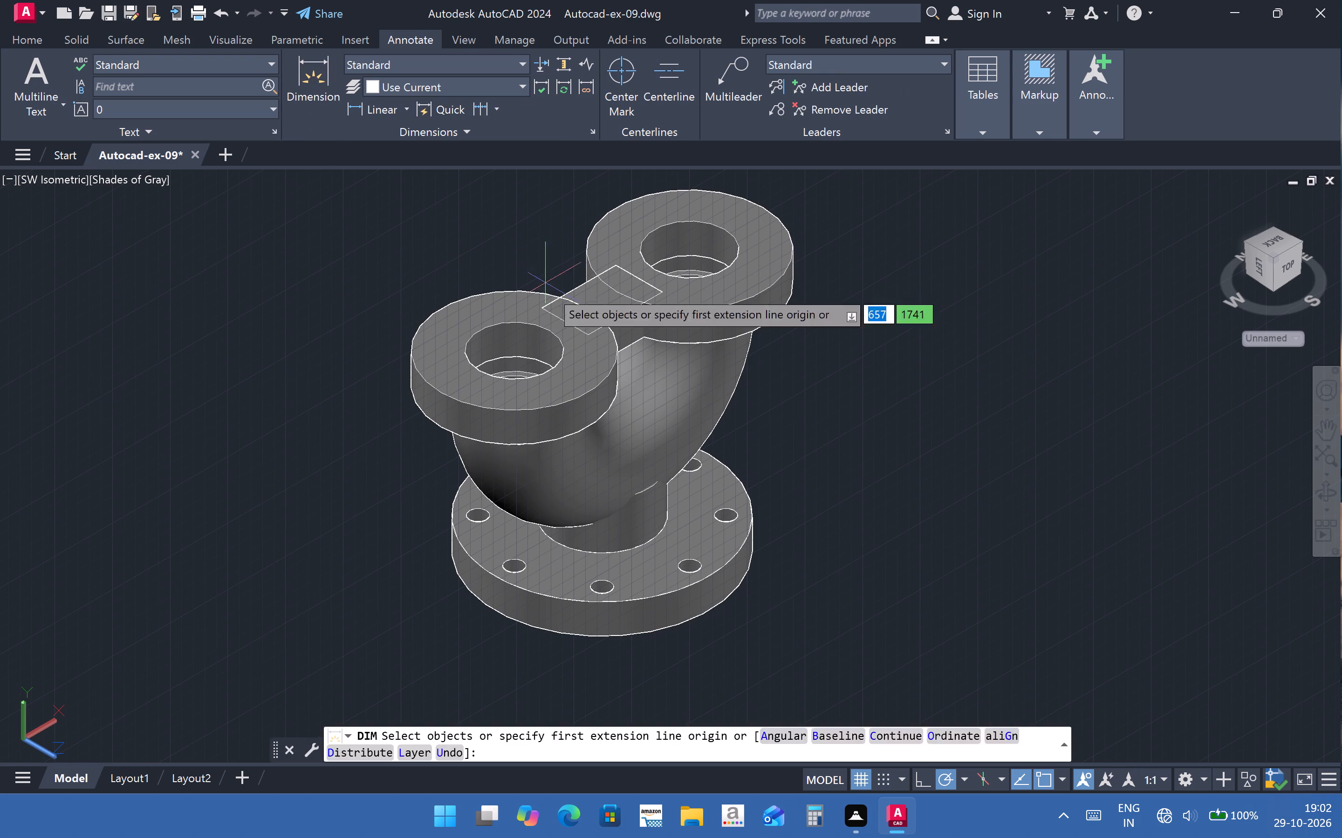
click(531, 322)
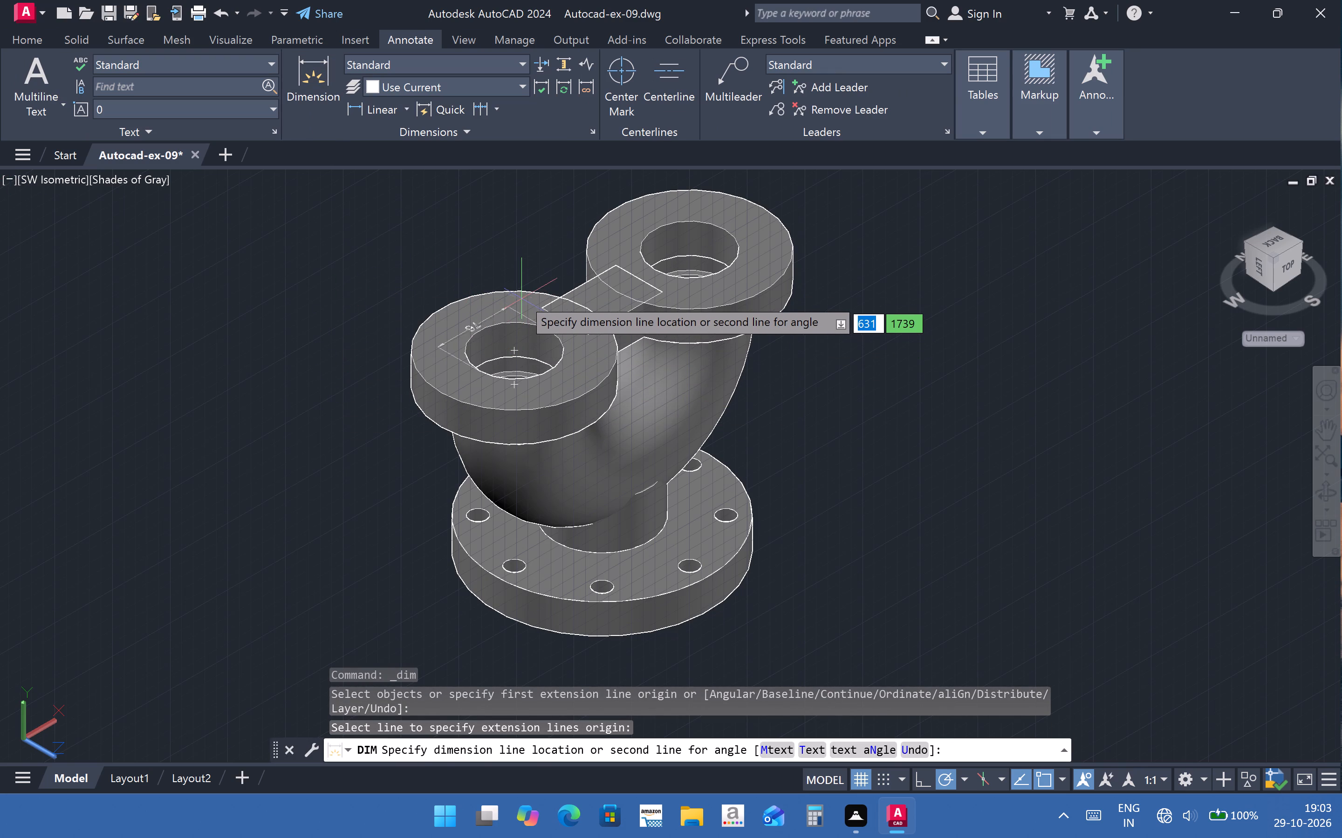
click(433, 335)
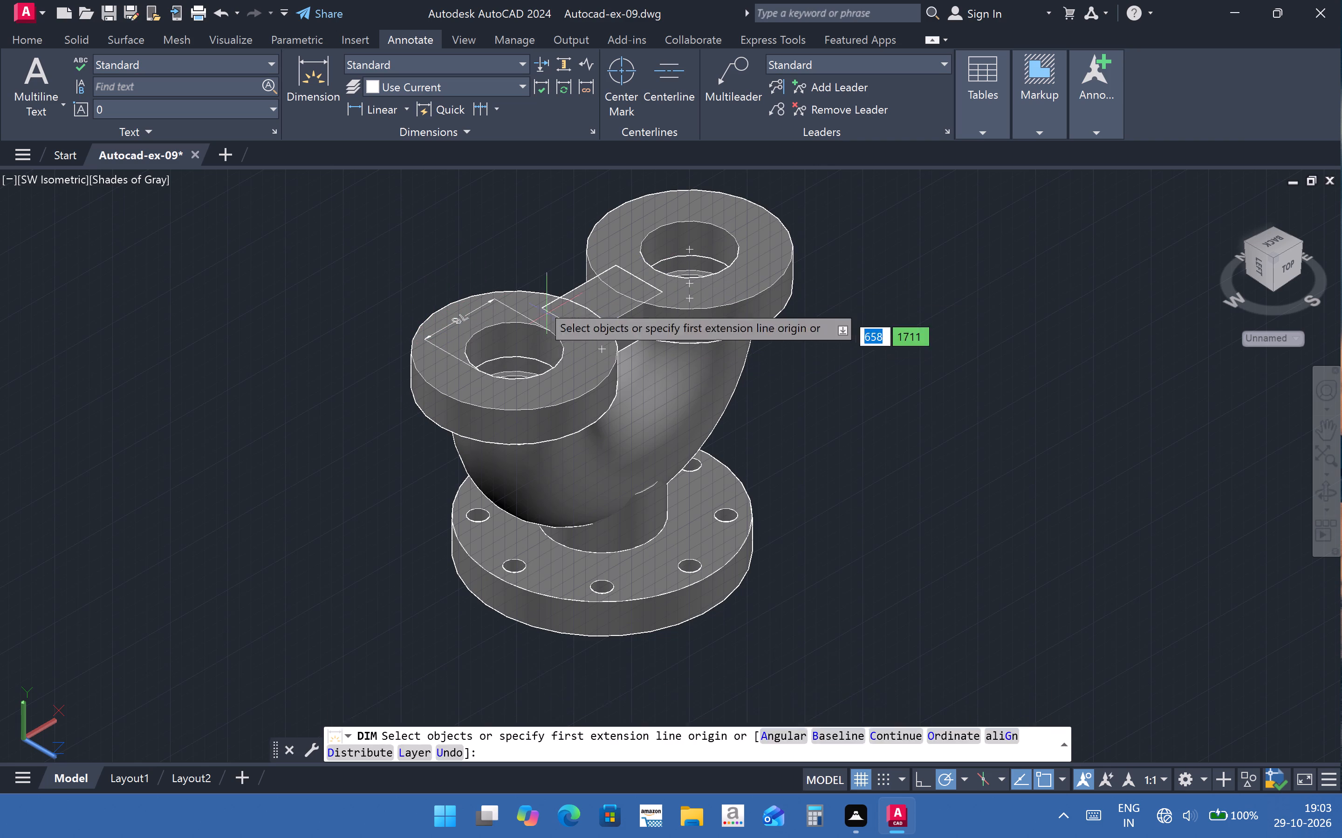
Dimension the outer edge of the front upper flange, placing the dimension line near the flange's rim.
click(536, 291)
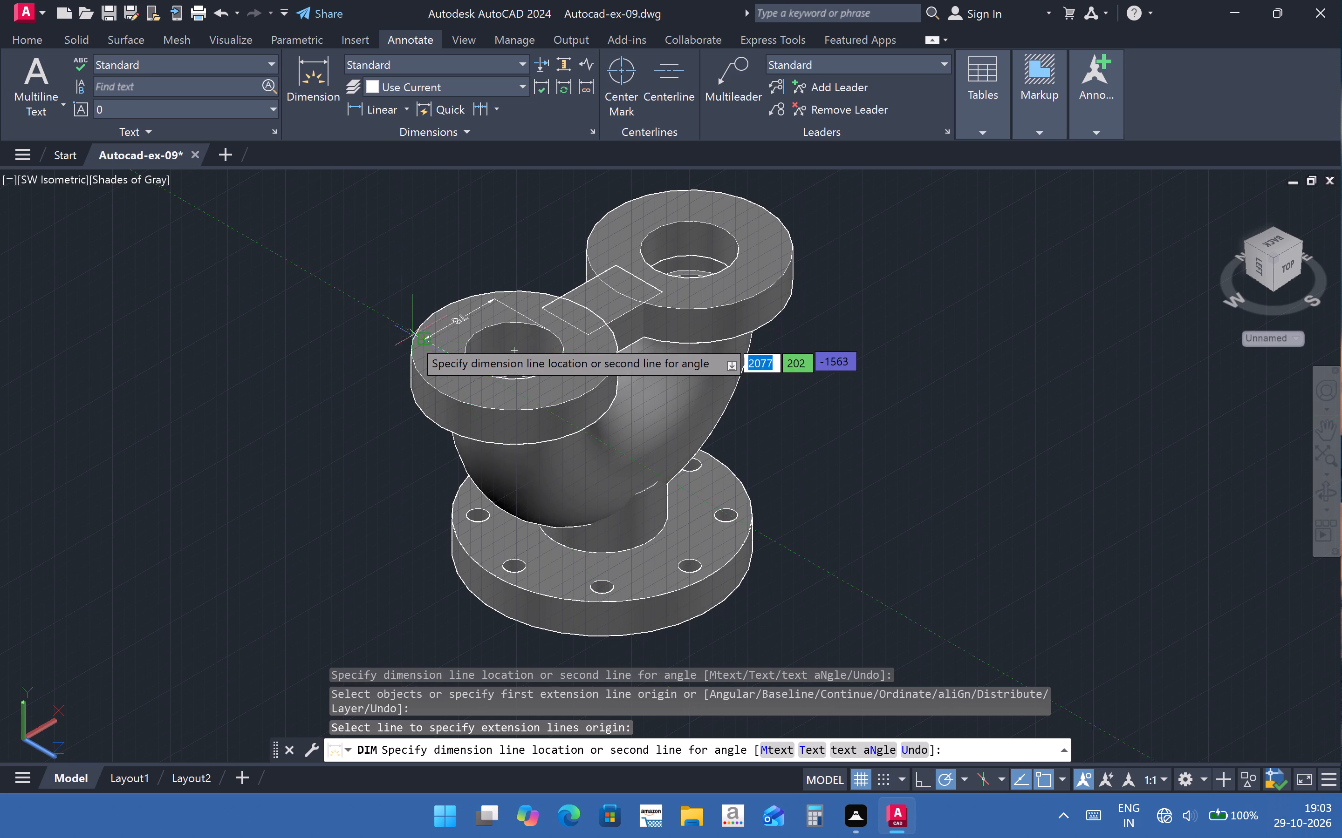
scroll(395, 316, down, 2)
scroll(407, 333, up, 2)
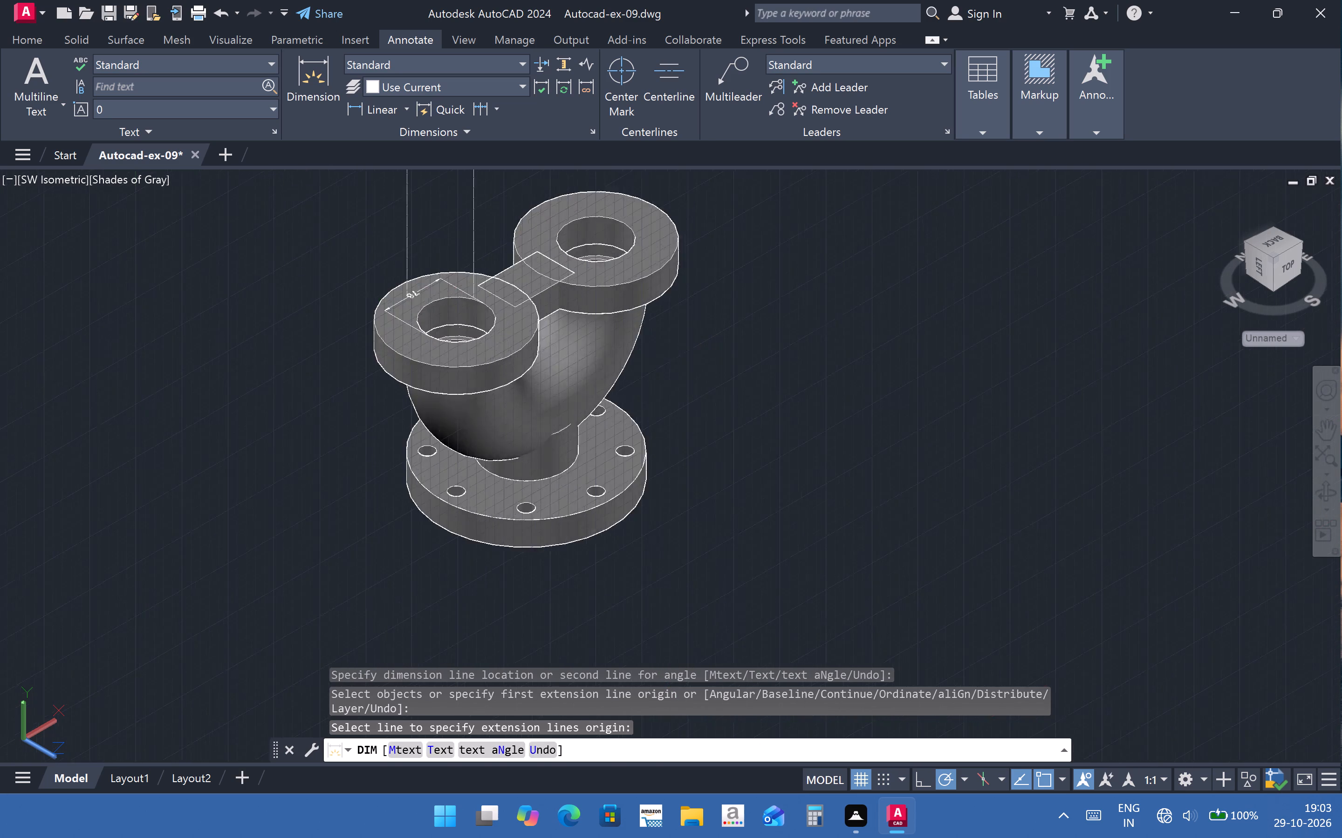
scroll(407, 333, up, 4)
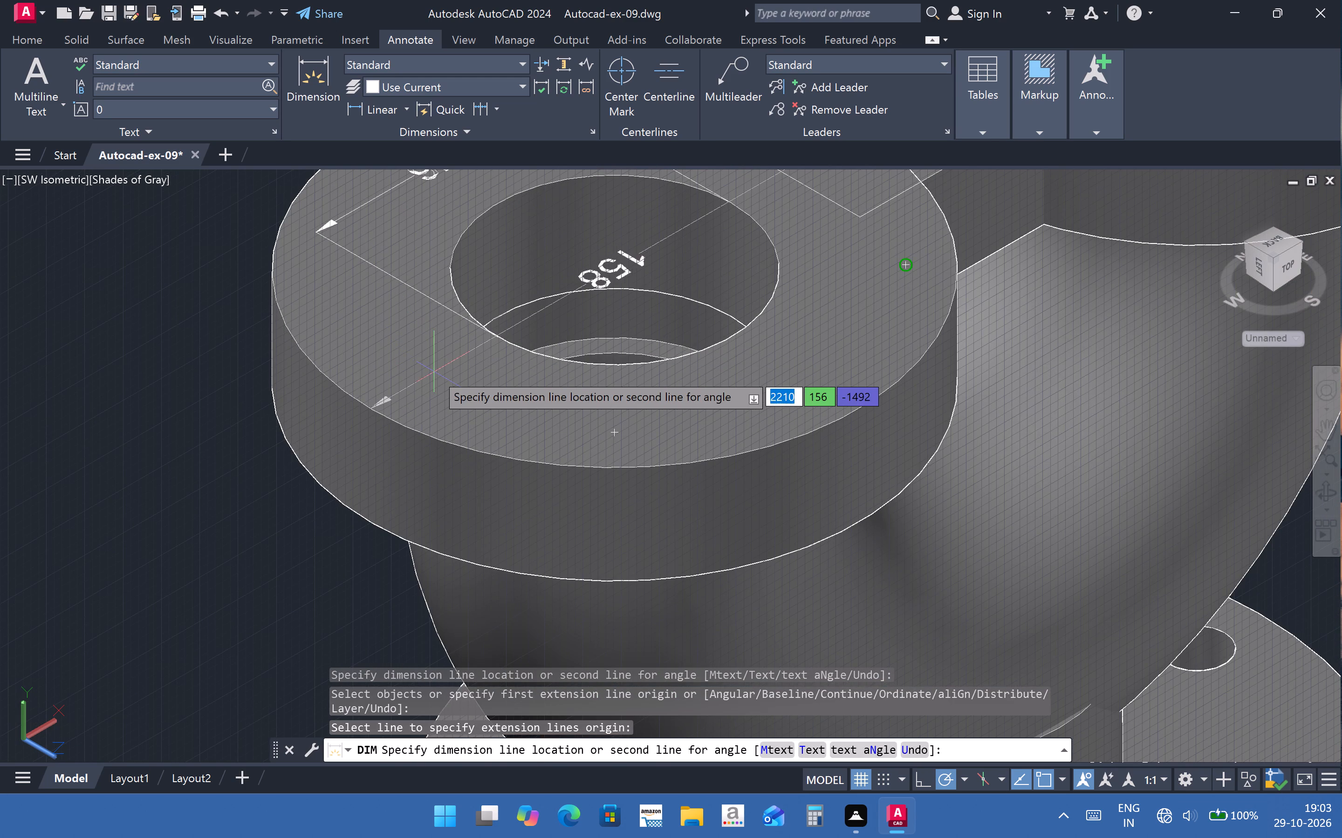
click(434, 372)
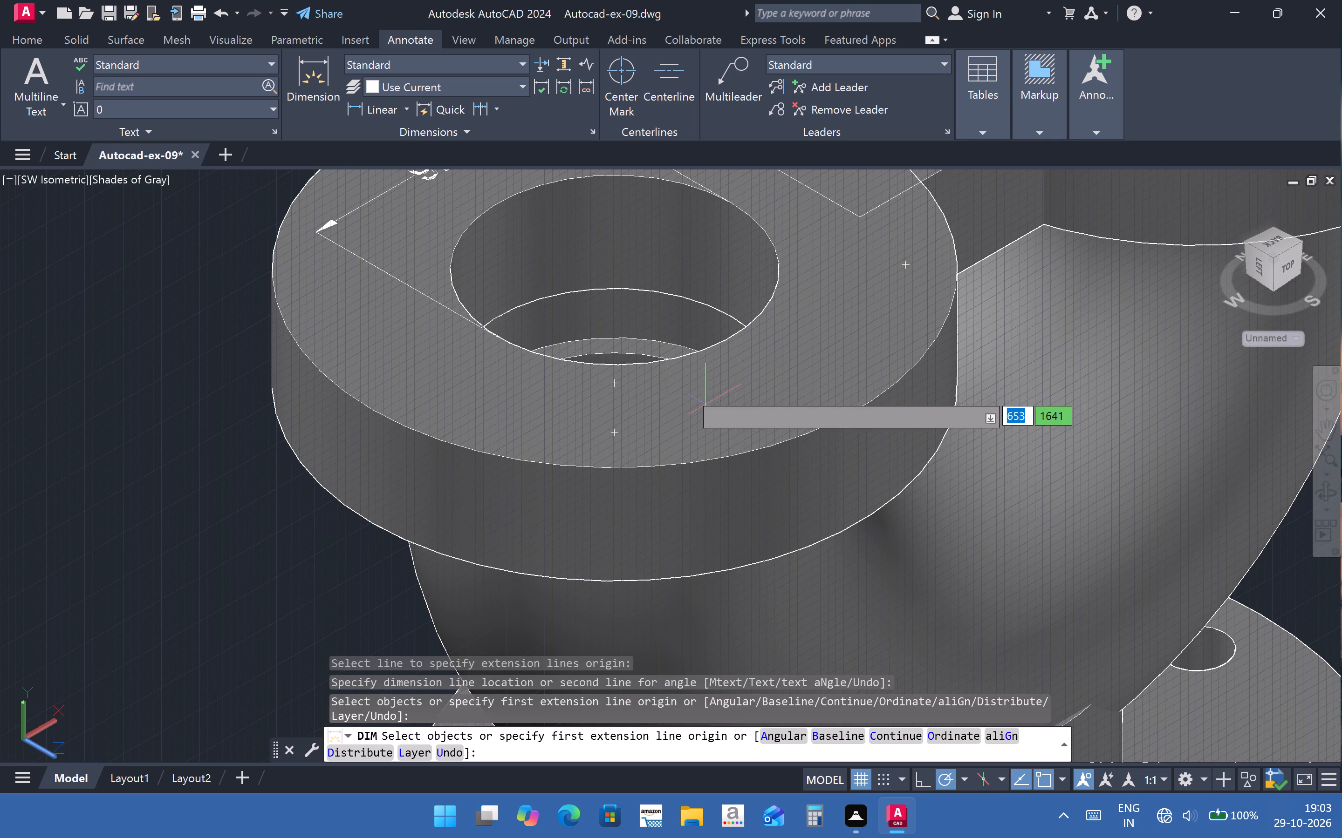
Try to add an aligned dimension along the short edge of the rectangle between the two upper flanges.
scroll(561, 376, down, 2)
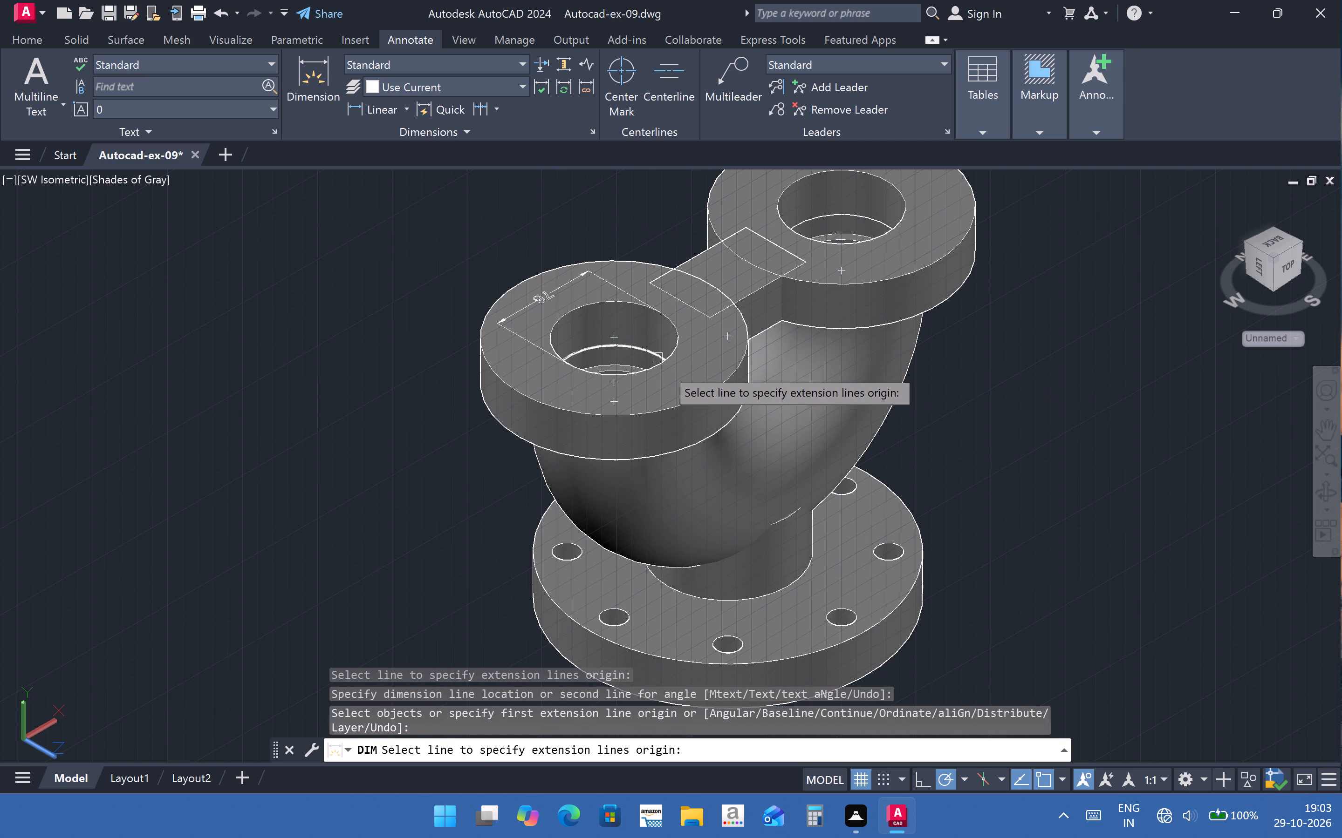
click(409, 110)
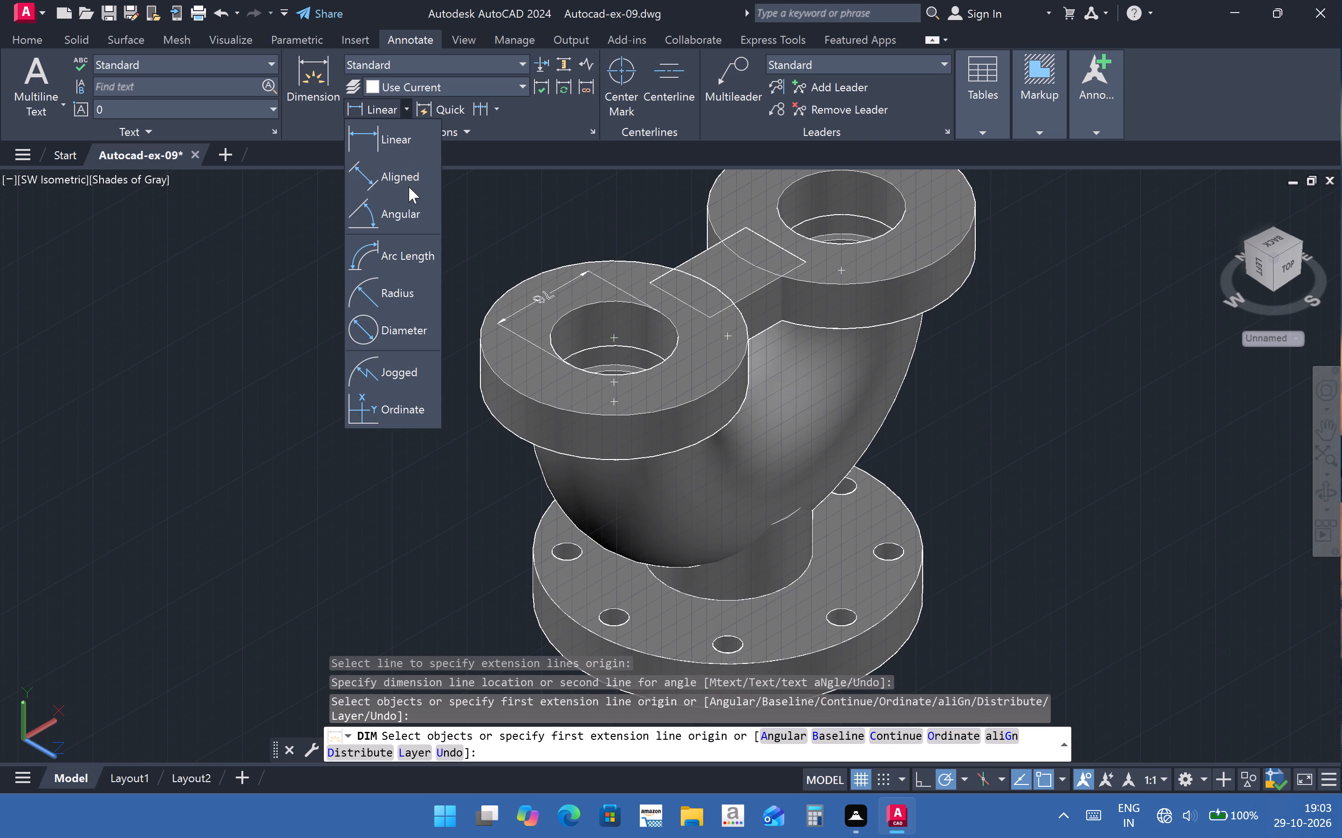
click(406, 171)
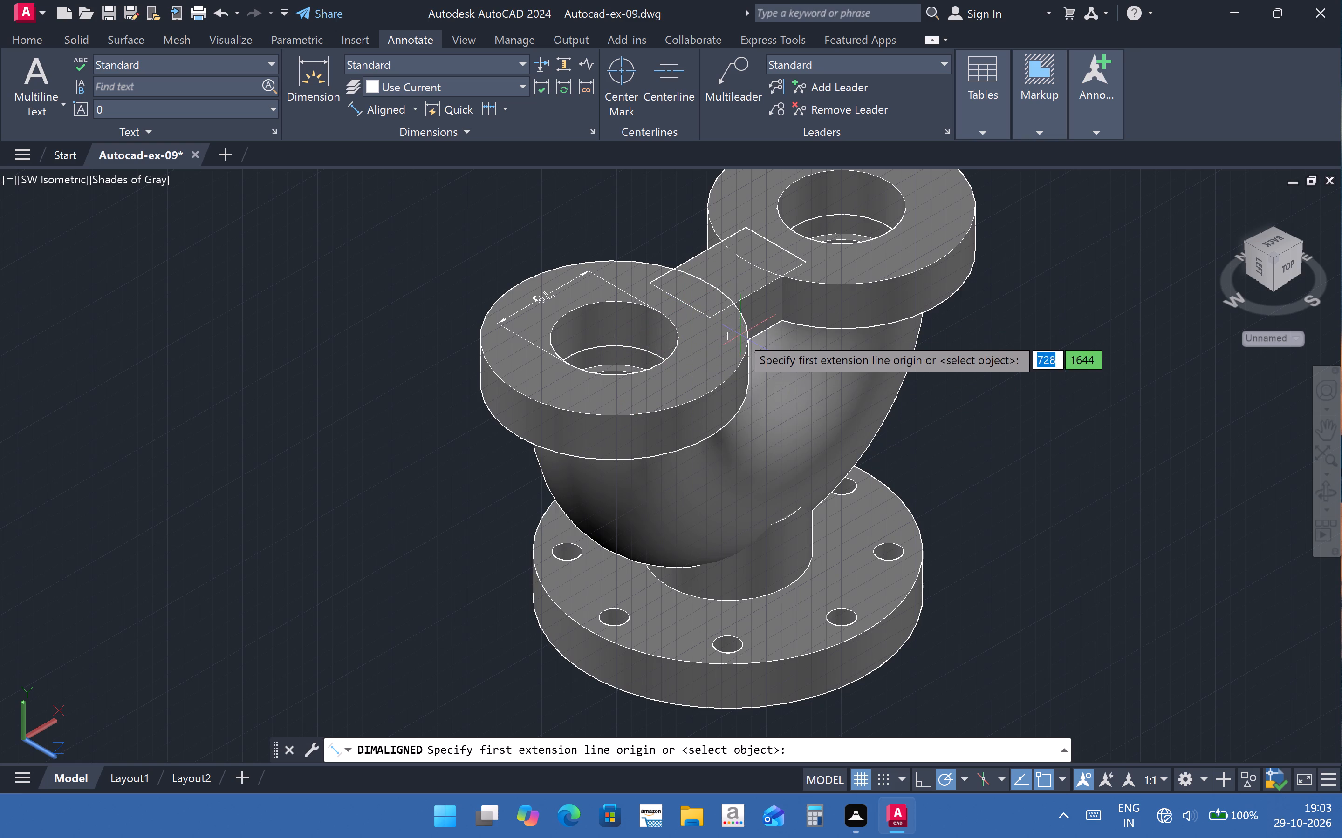
click(657, 285)
click(713, 323)
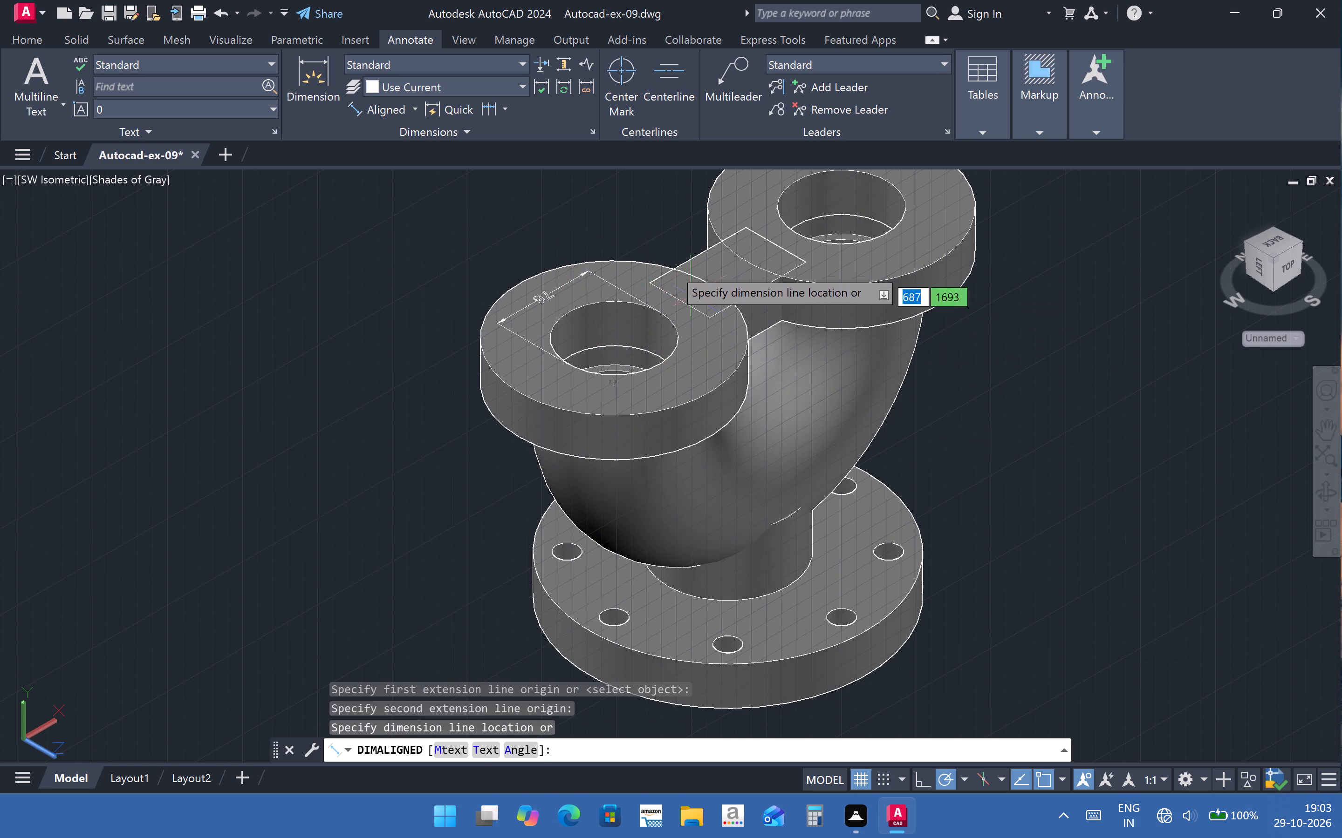
click(707, 320)
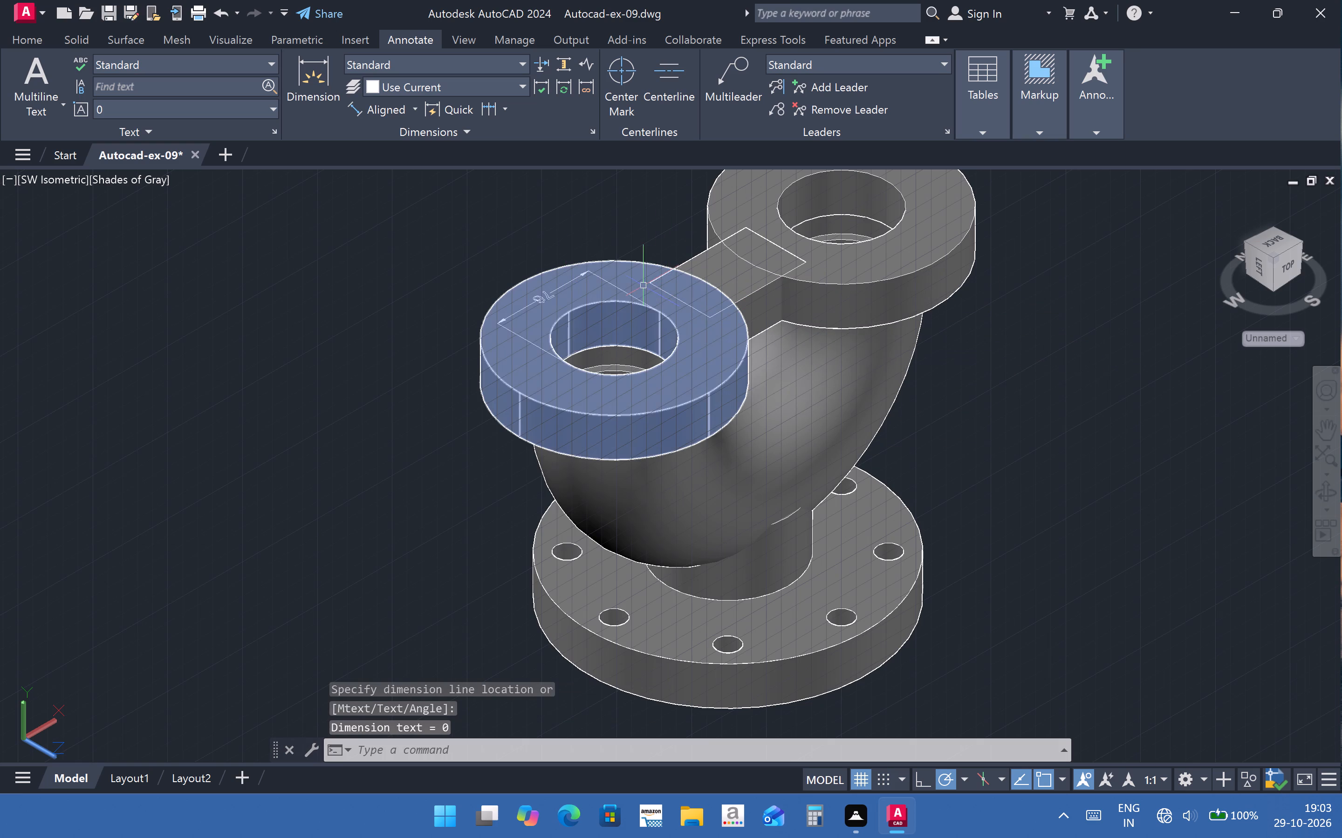
key(Escape)
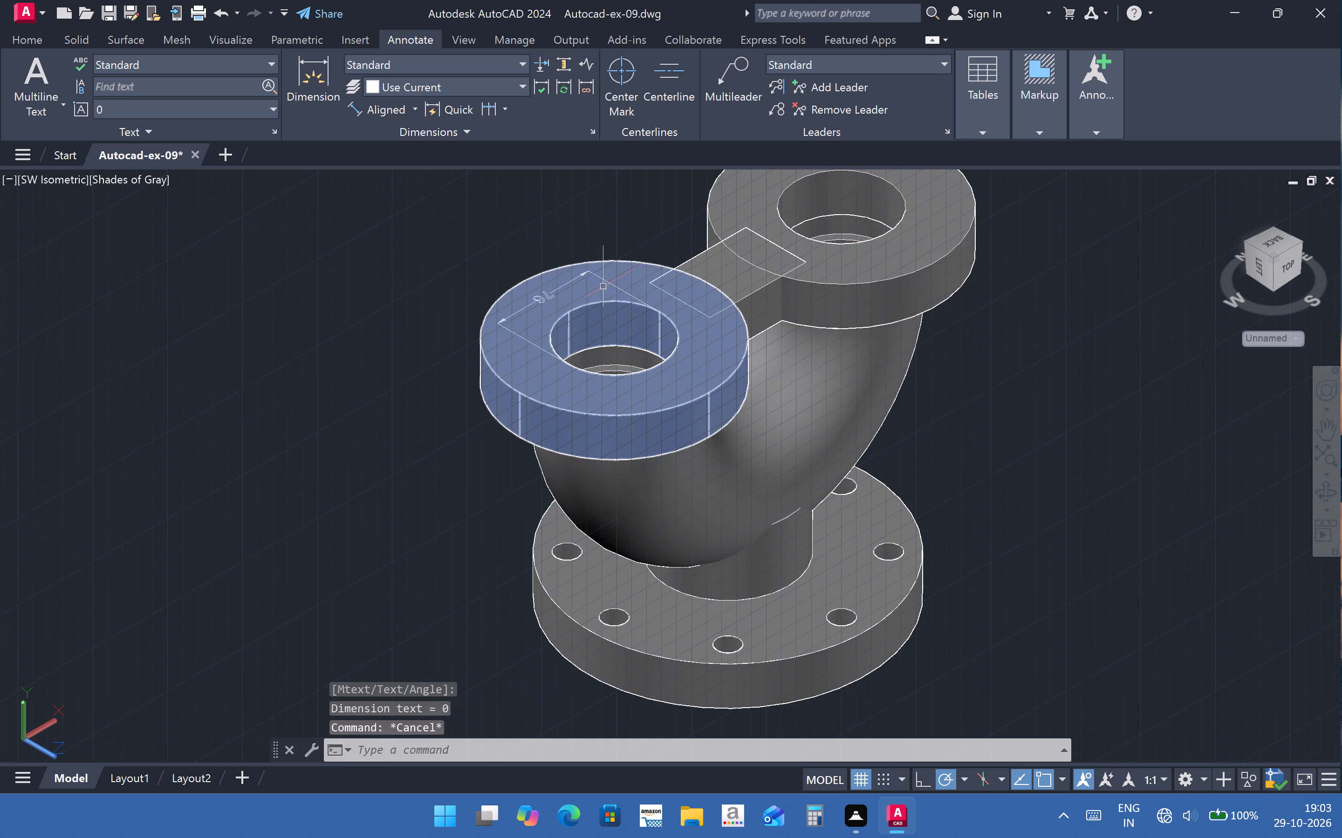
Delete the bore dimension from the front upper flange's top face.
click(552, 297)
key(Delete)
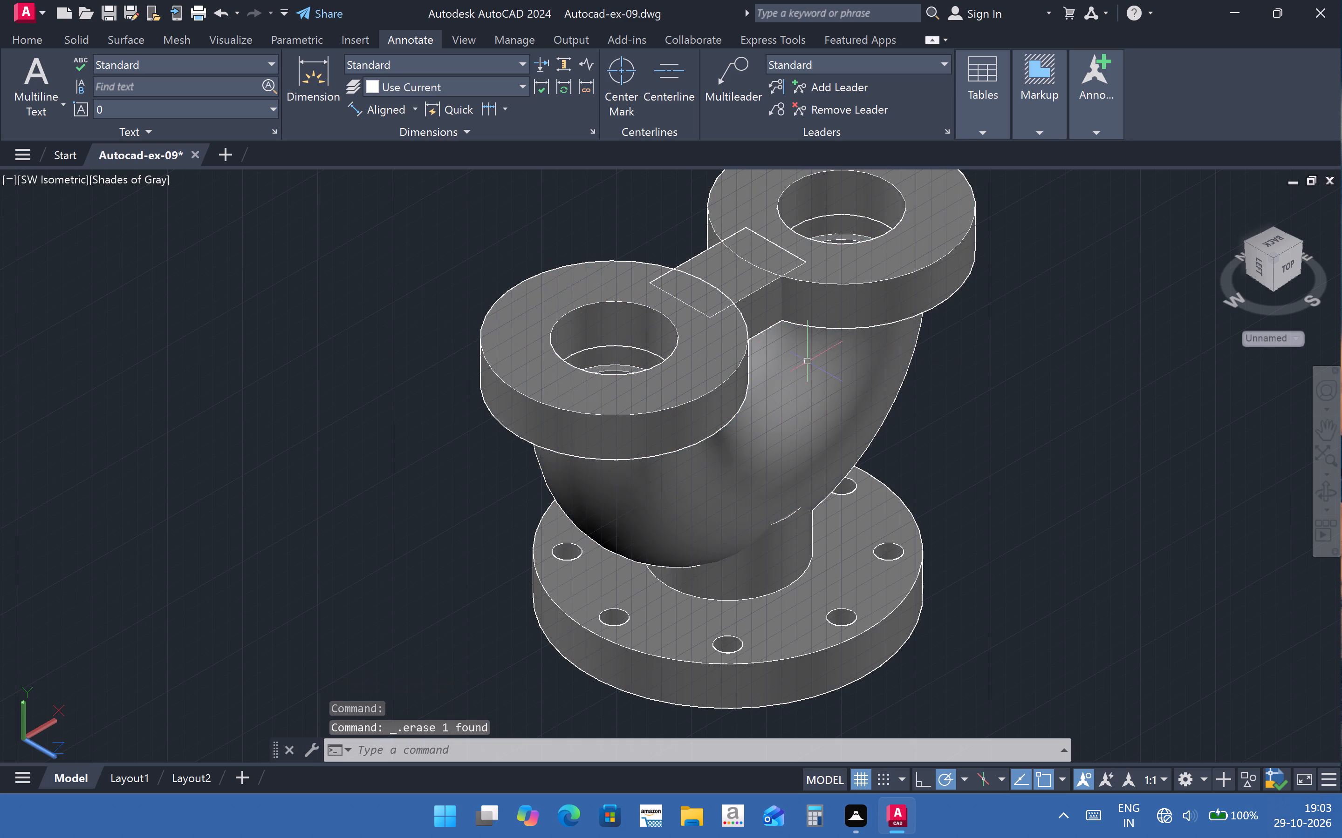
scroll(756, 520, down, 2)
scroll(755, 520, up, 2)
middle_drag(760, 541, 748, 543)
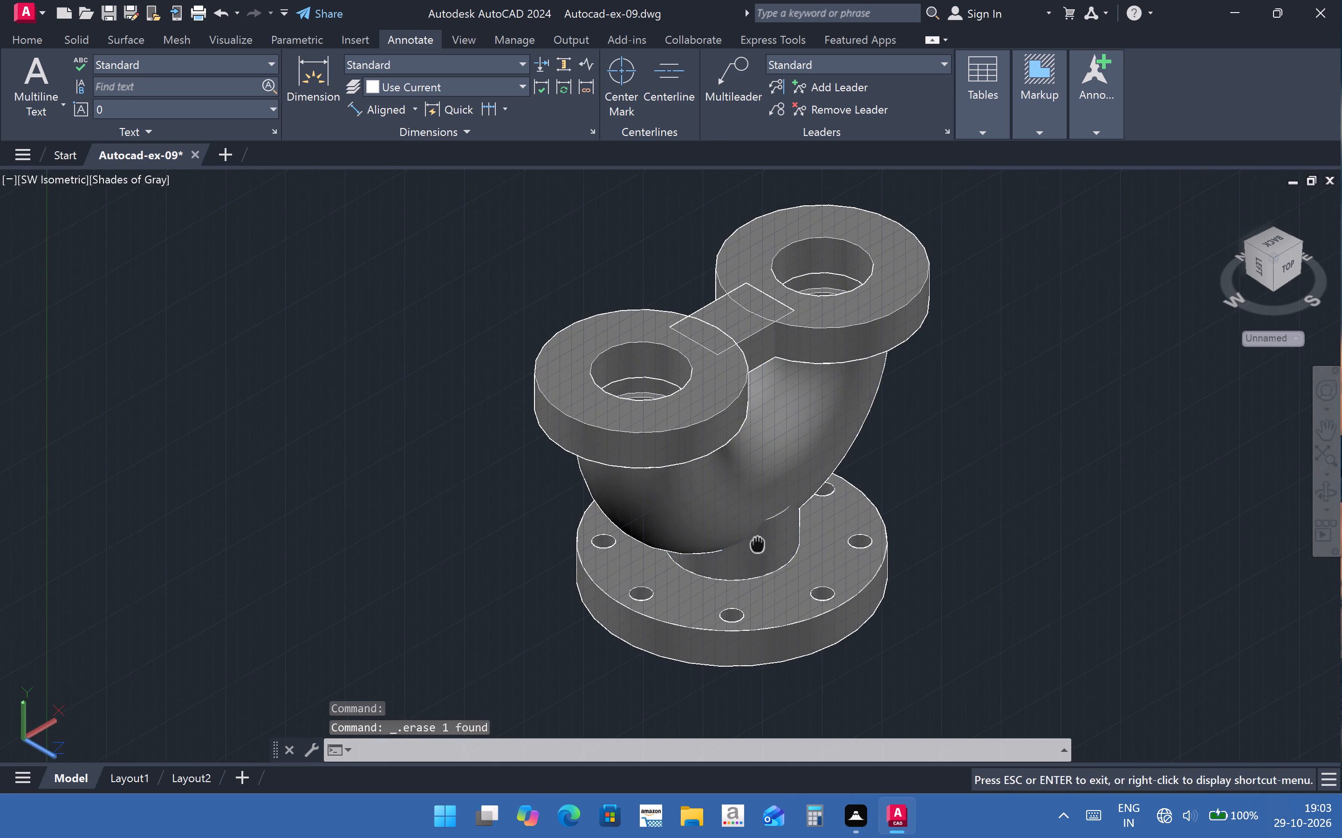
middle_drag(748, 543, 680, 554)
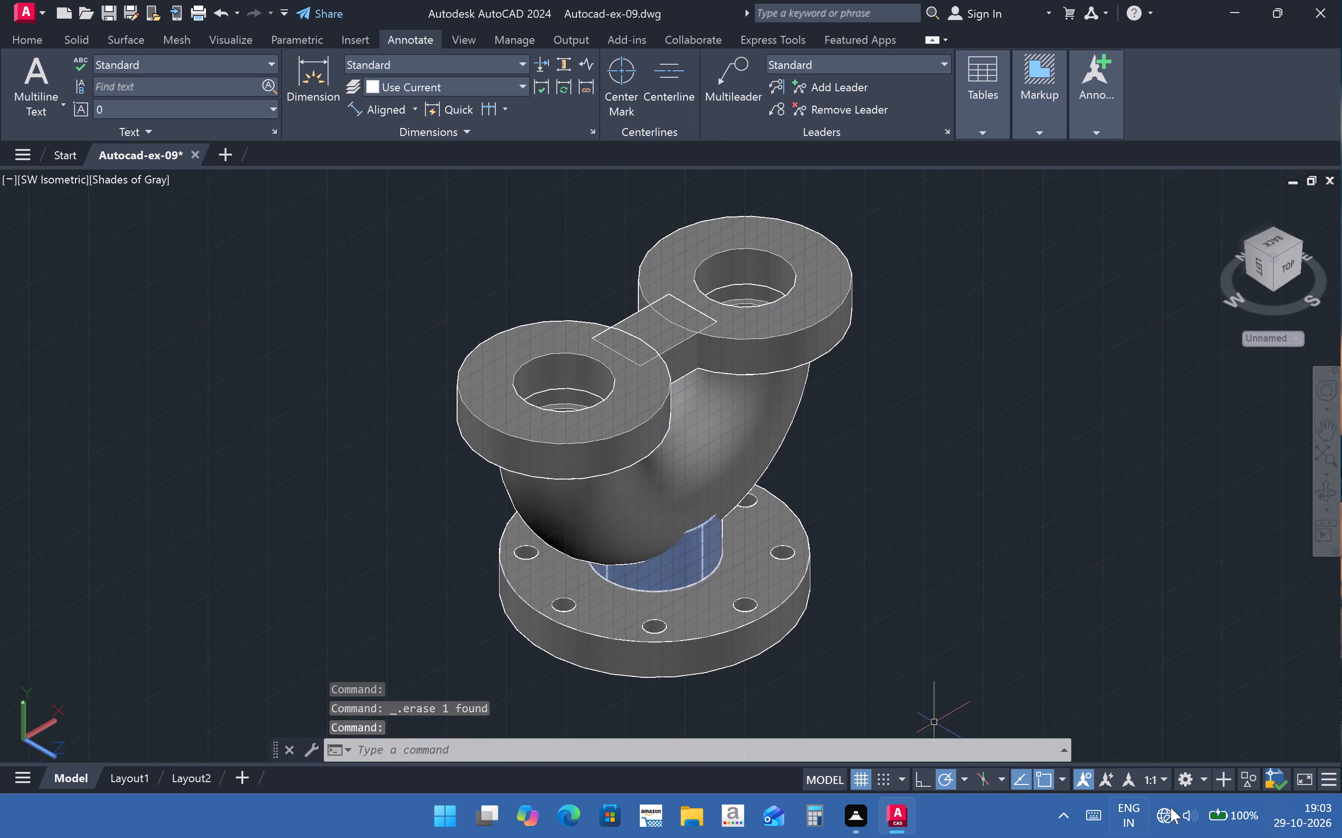
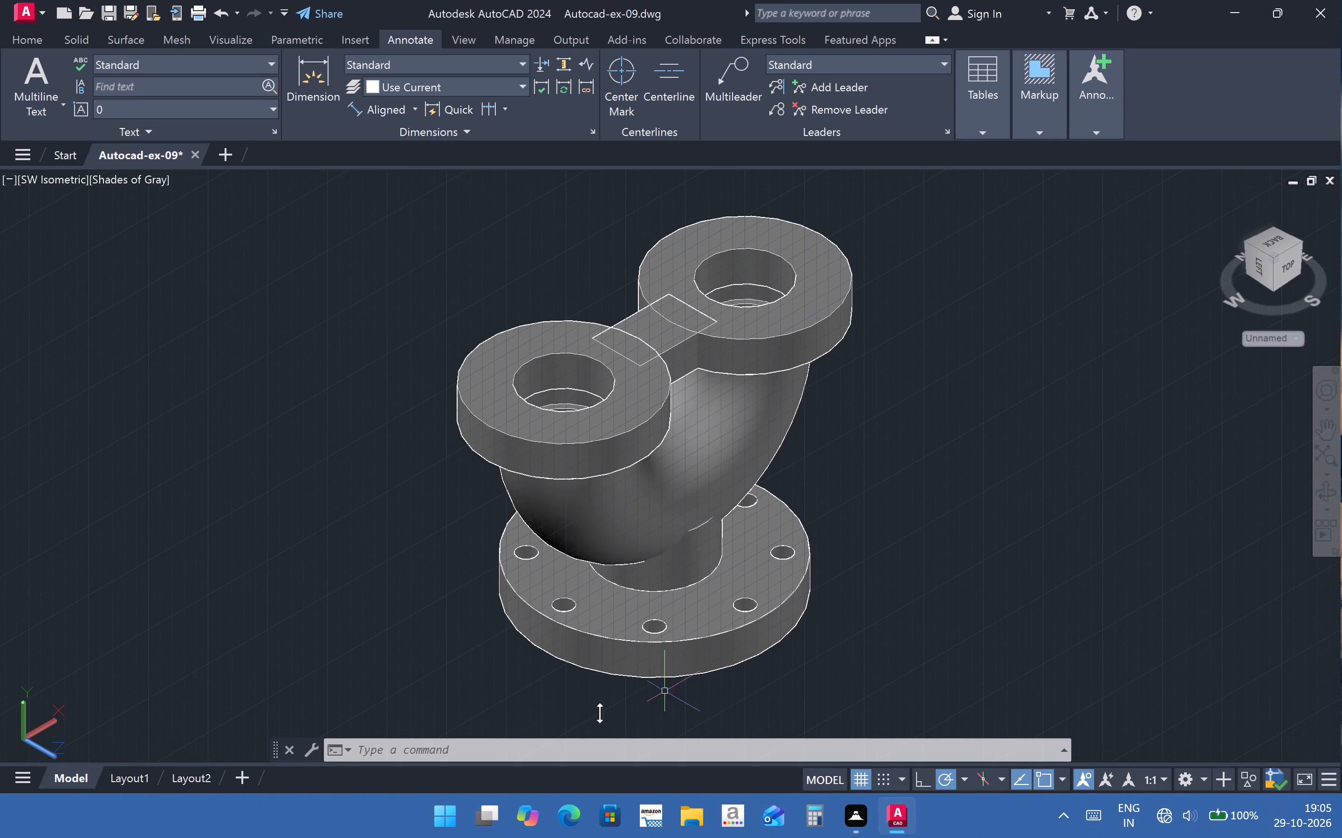
Start the VIEWBASE command to create a base drawing view from the flanged pipe model.
click(563, 741)
key(v)
text(ie)
key(w)
text(bas)
key(e)
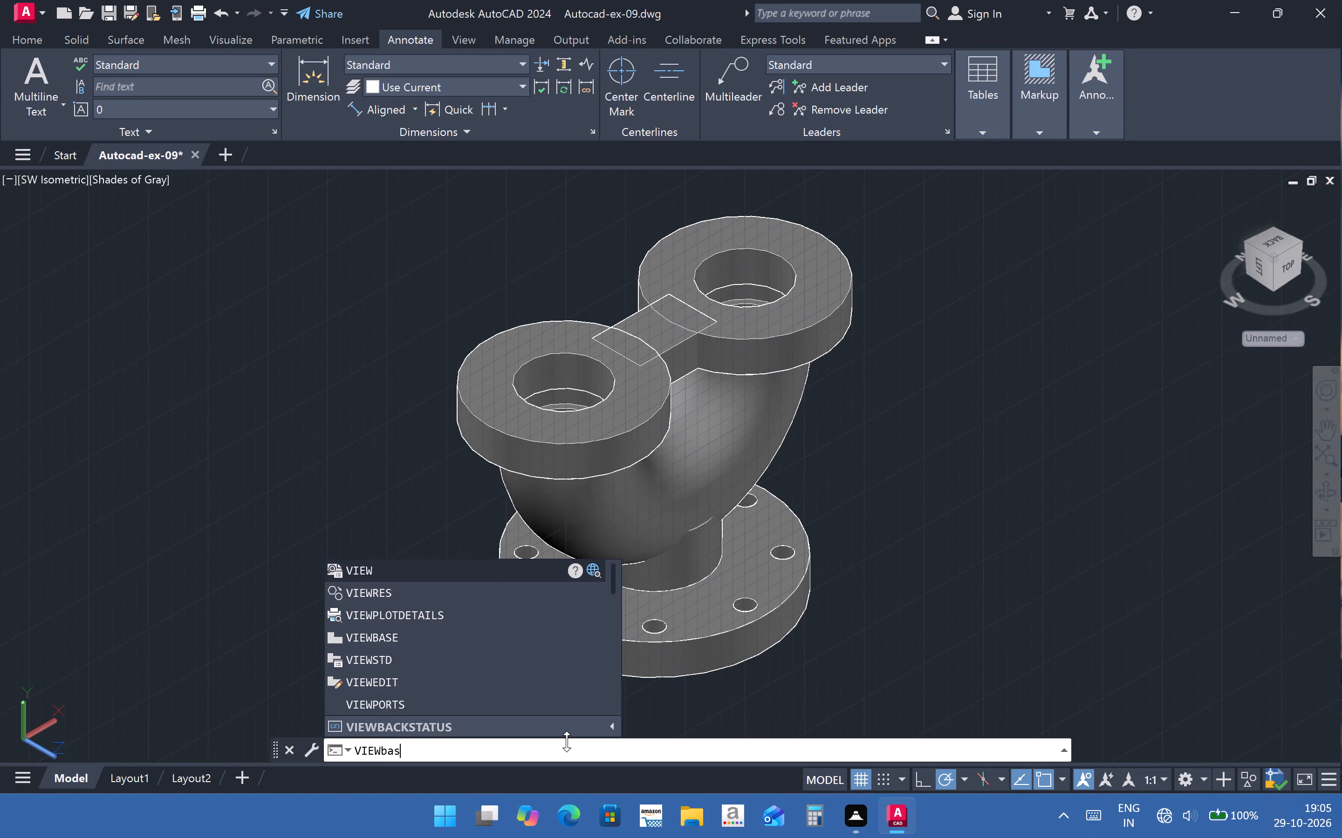
key(Return)
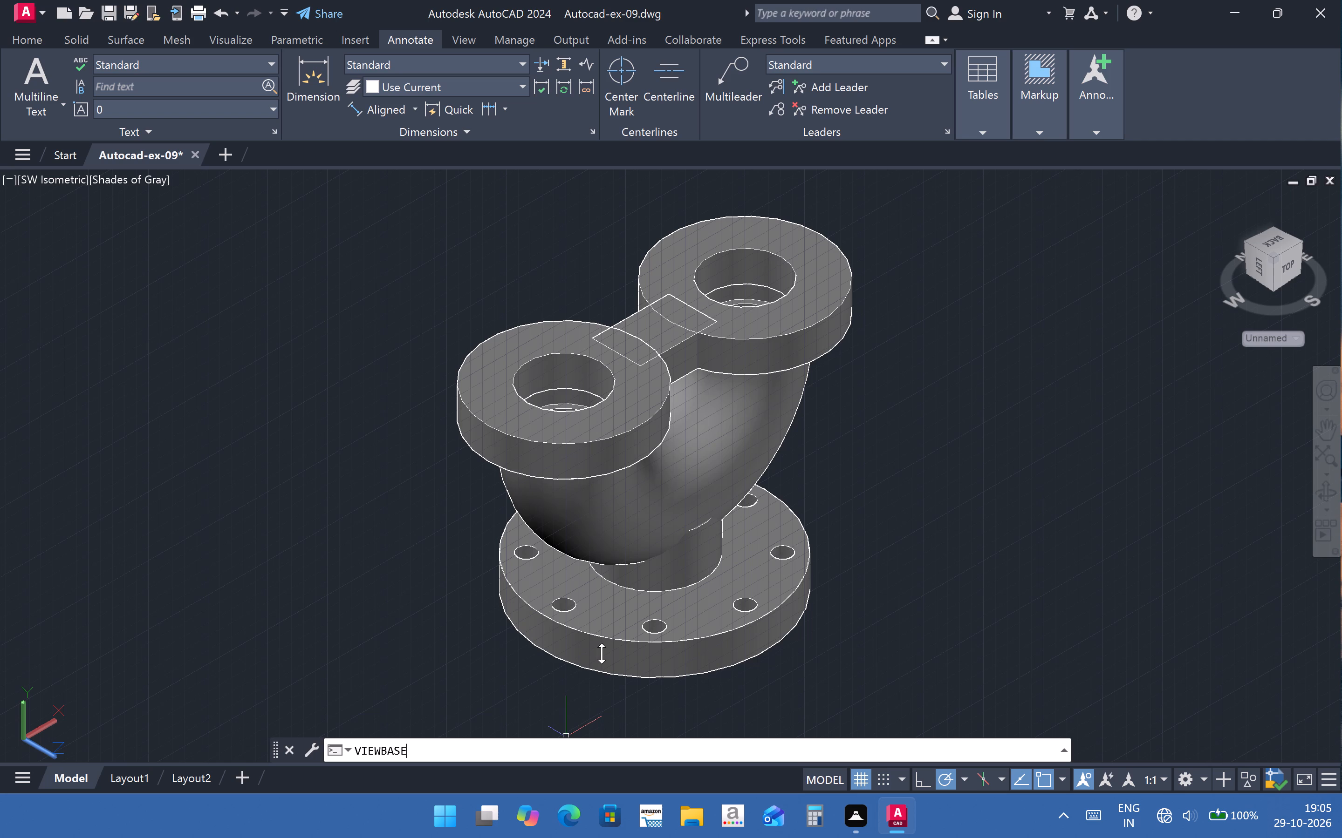
click(650, 527)
key(Escape)
scroll(672, 492, down, 2)
middle_drag(708, 539, 551, 502)
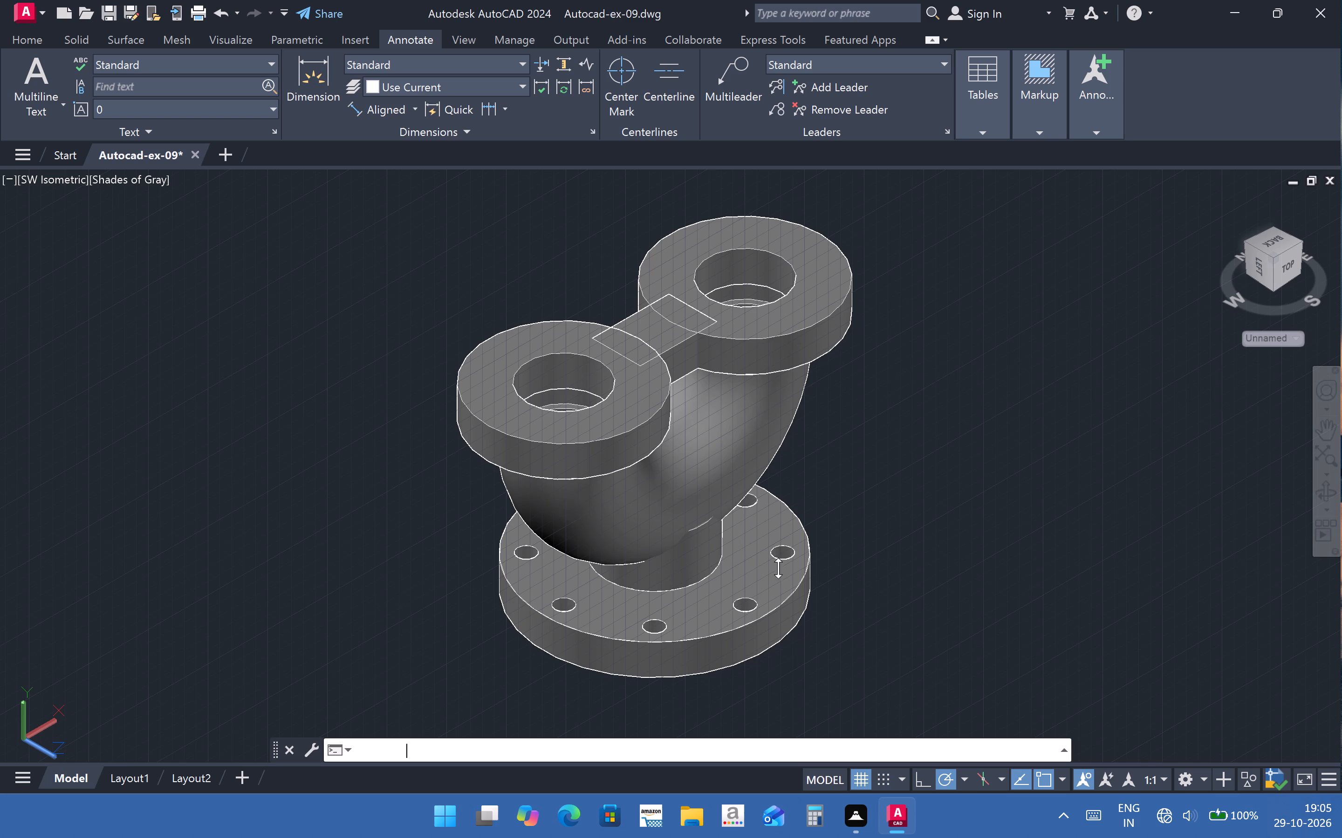
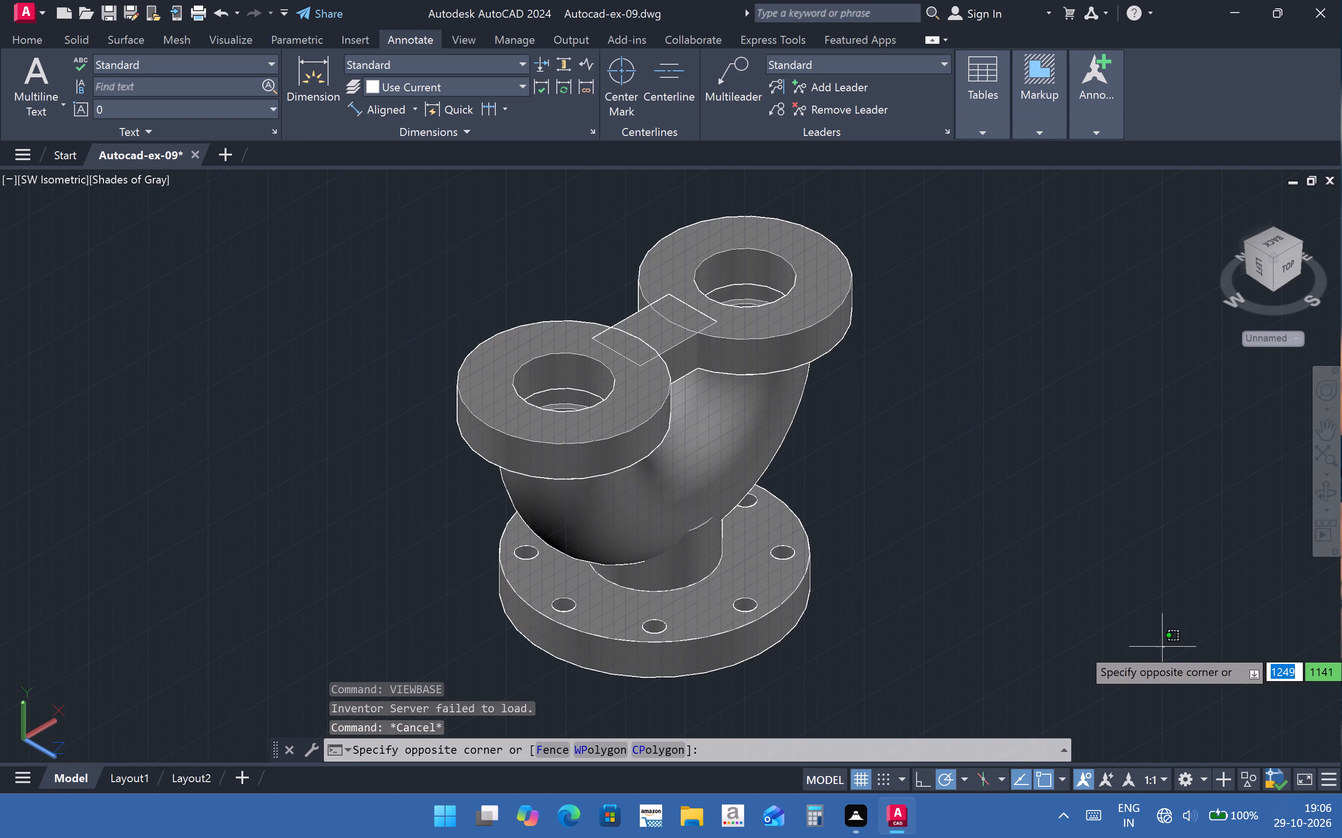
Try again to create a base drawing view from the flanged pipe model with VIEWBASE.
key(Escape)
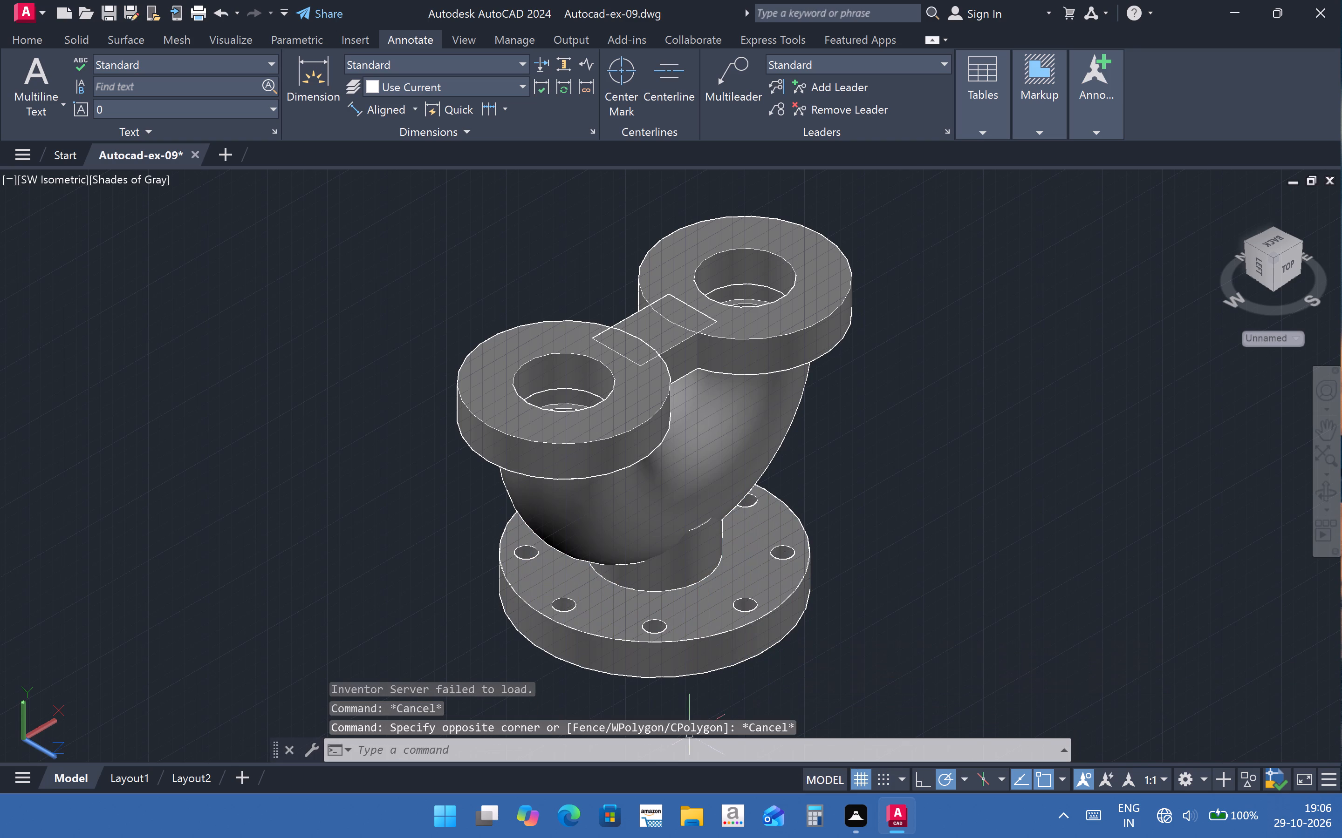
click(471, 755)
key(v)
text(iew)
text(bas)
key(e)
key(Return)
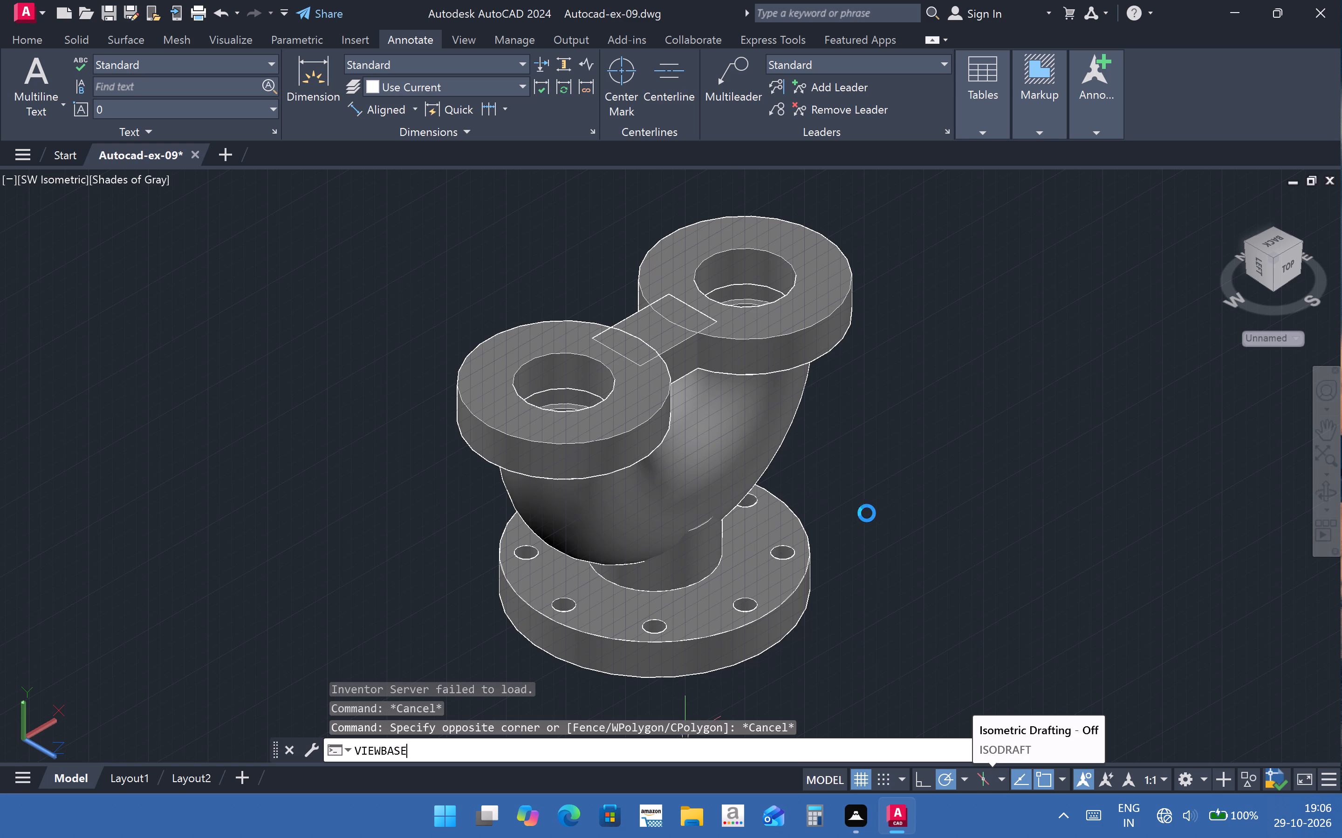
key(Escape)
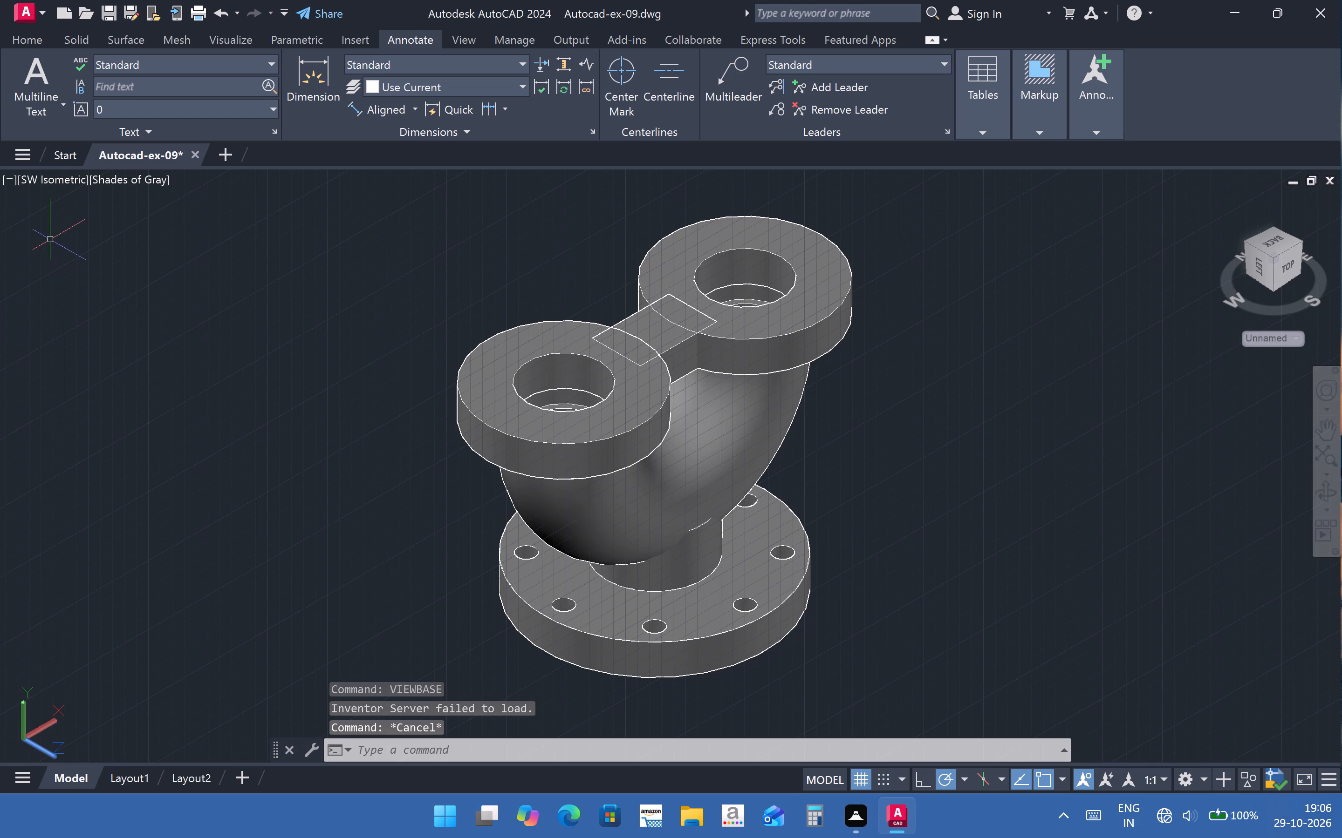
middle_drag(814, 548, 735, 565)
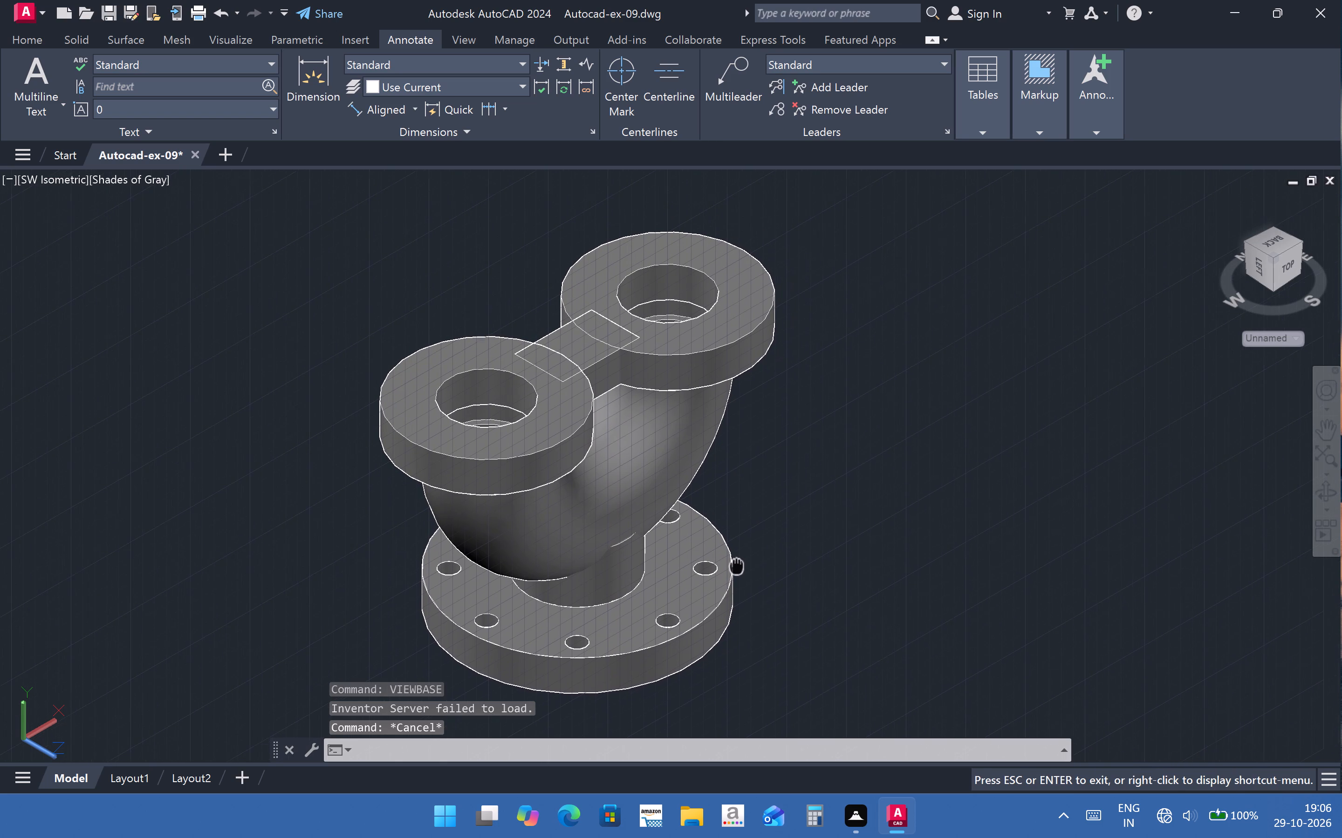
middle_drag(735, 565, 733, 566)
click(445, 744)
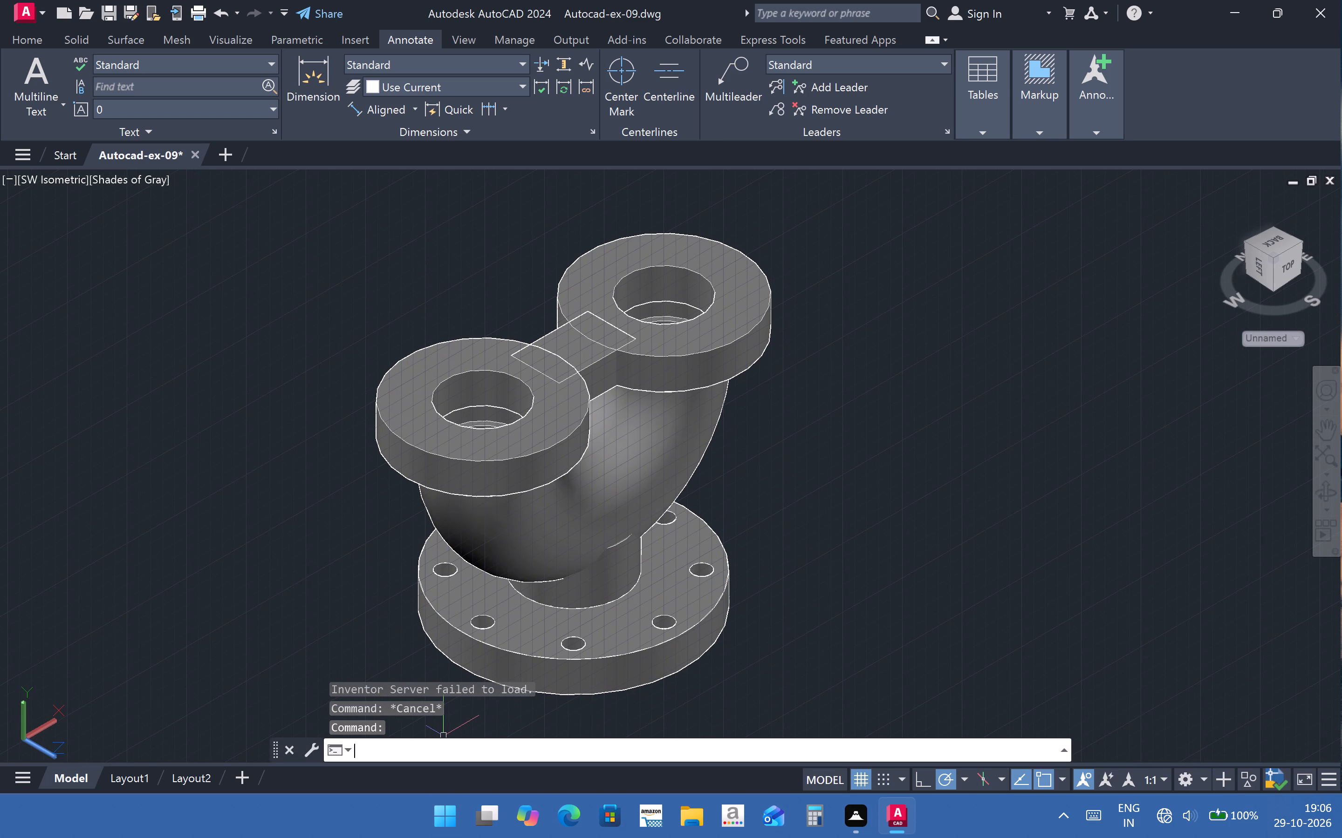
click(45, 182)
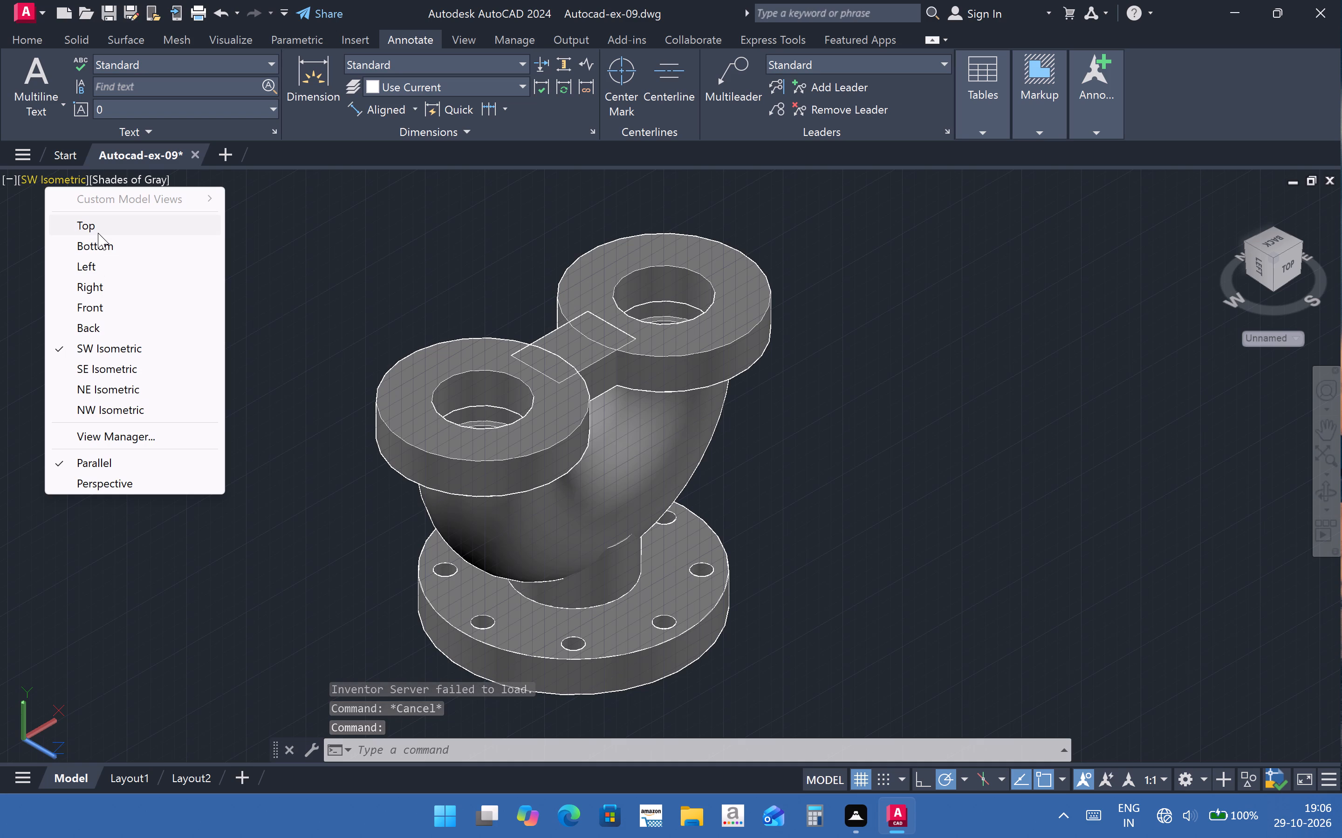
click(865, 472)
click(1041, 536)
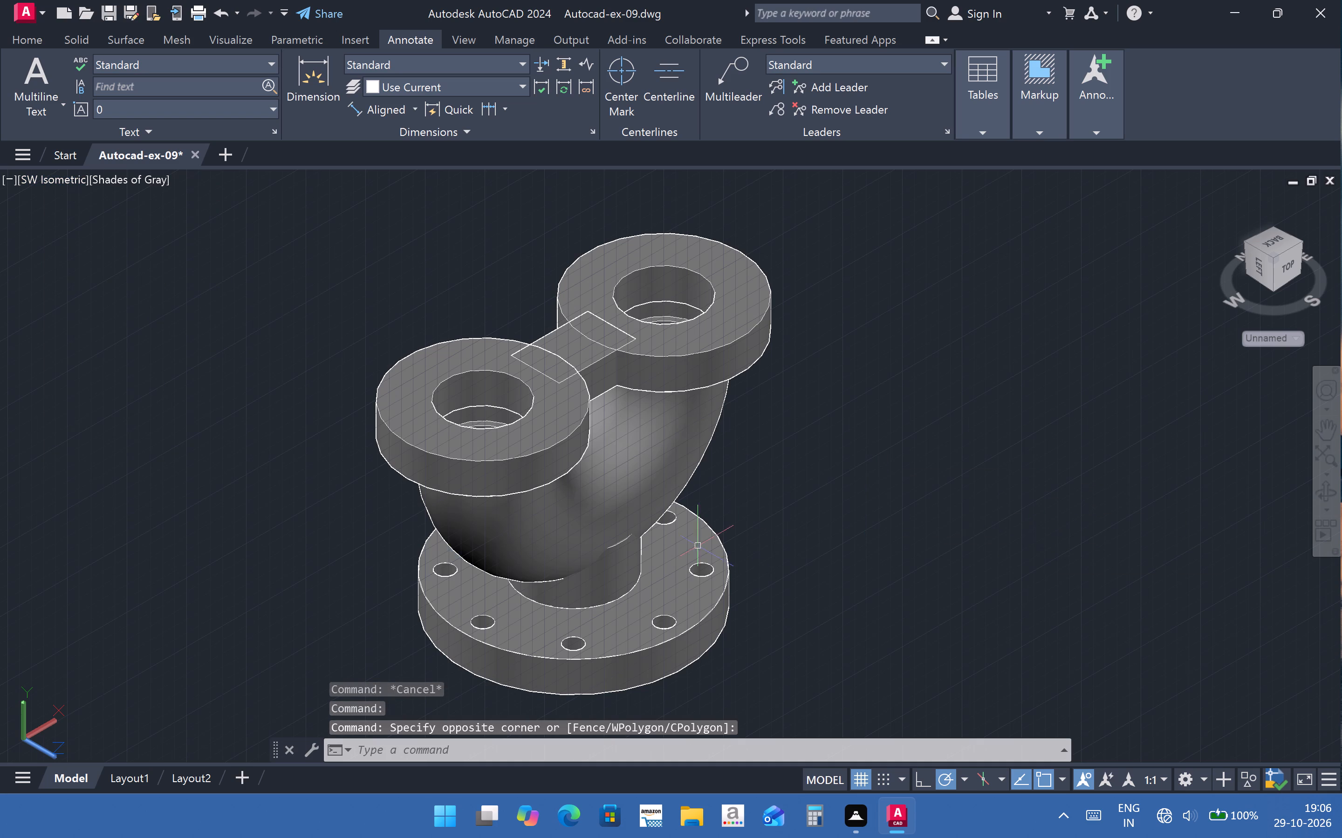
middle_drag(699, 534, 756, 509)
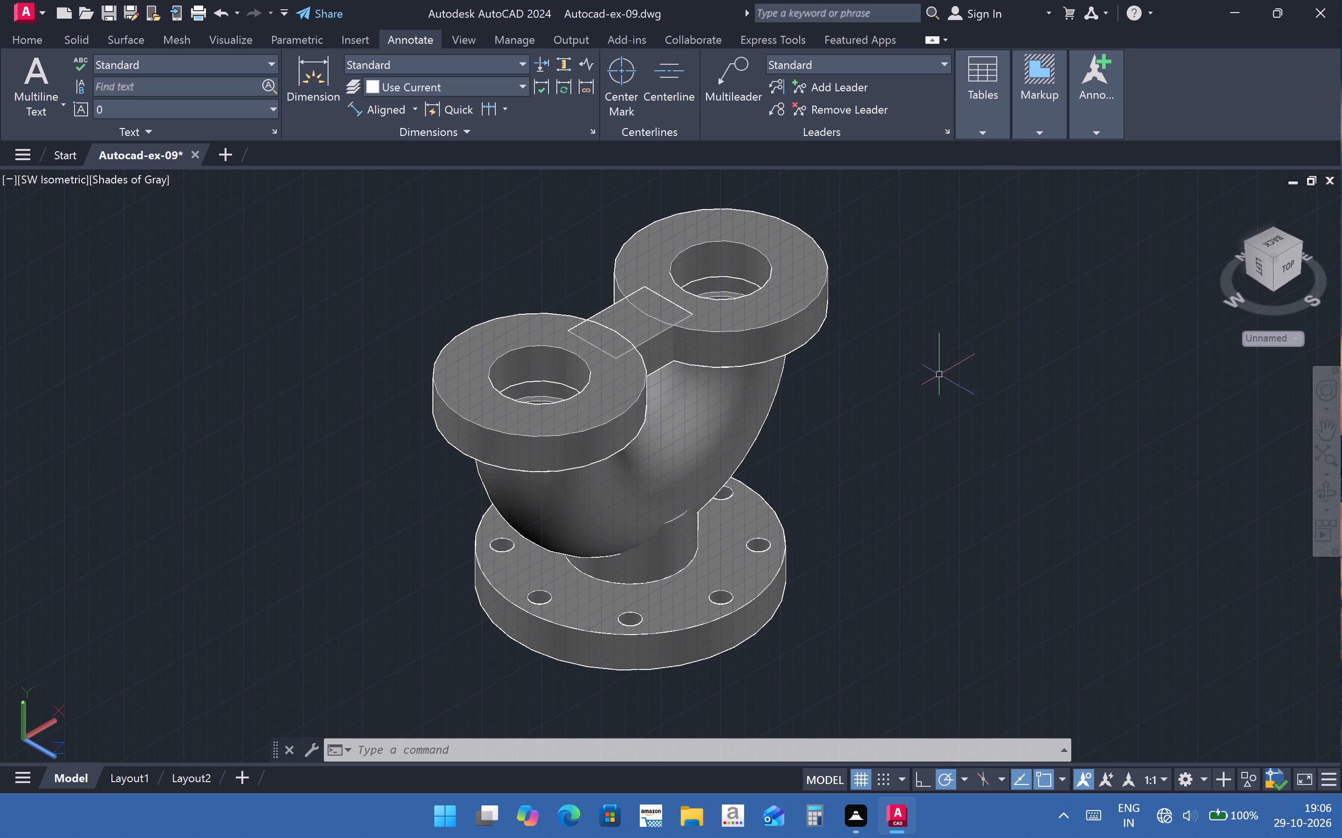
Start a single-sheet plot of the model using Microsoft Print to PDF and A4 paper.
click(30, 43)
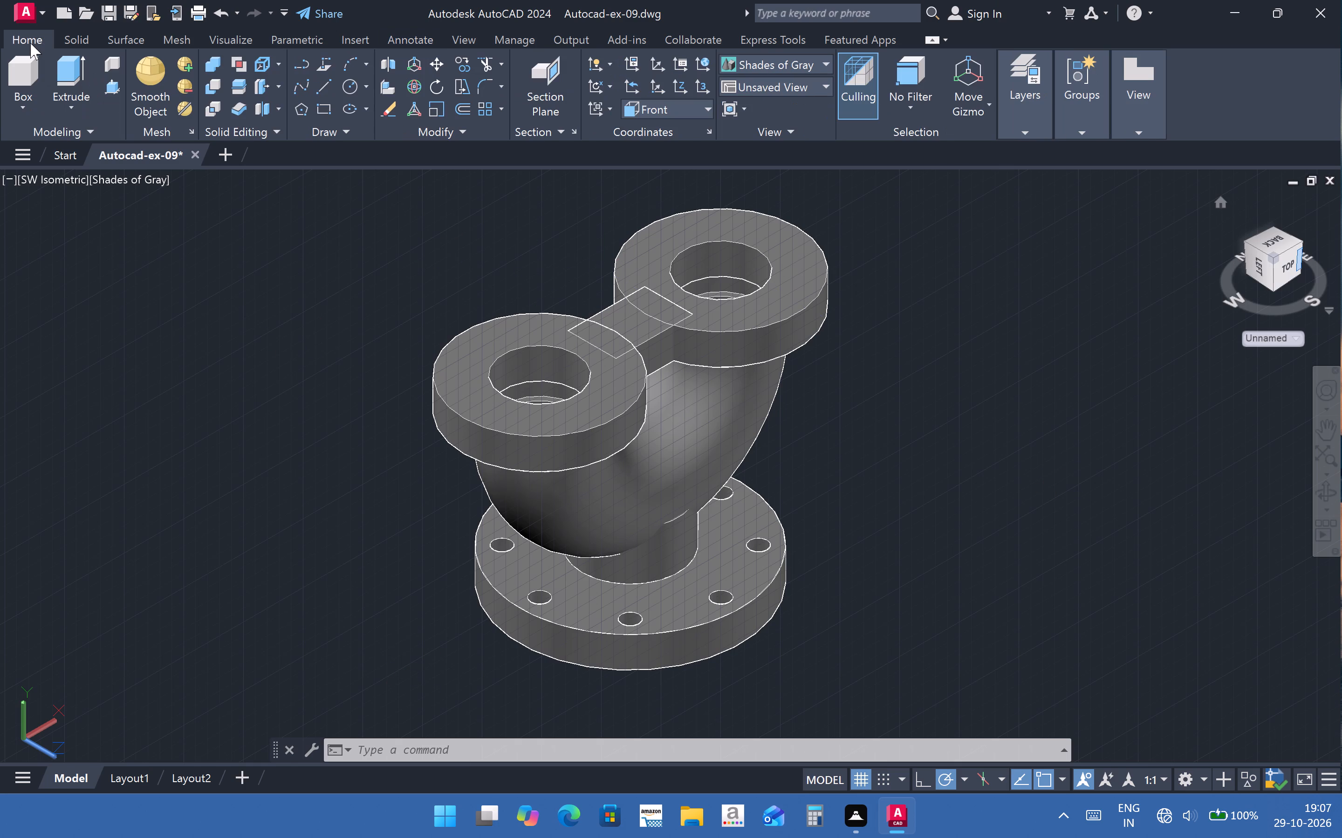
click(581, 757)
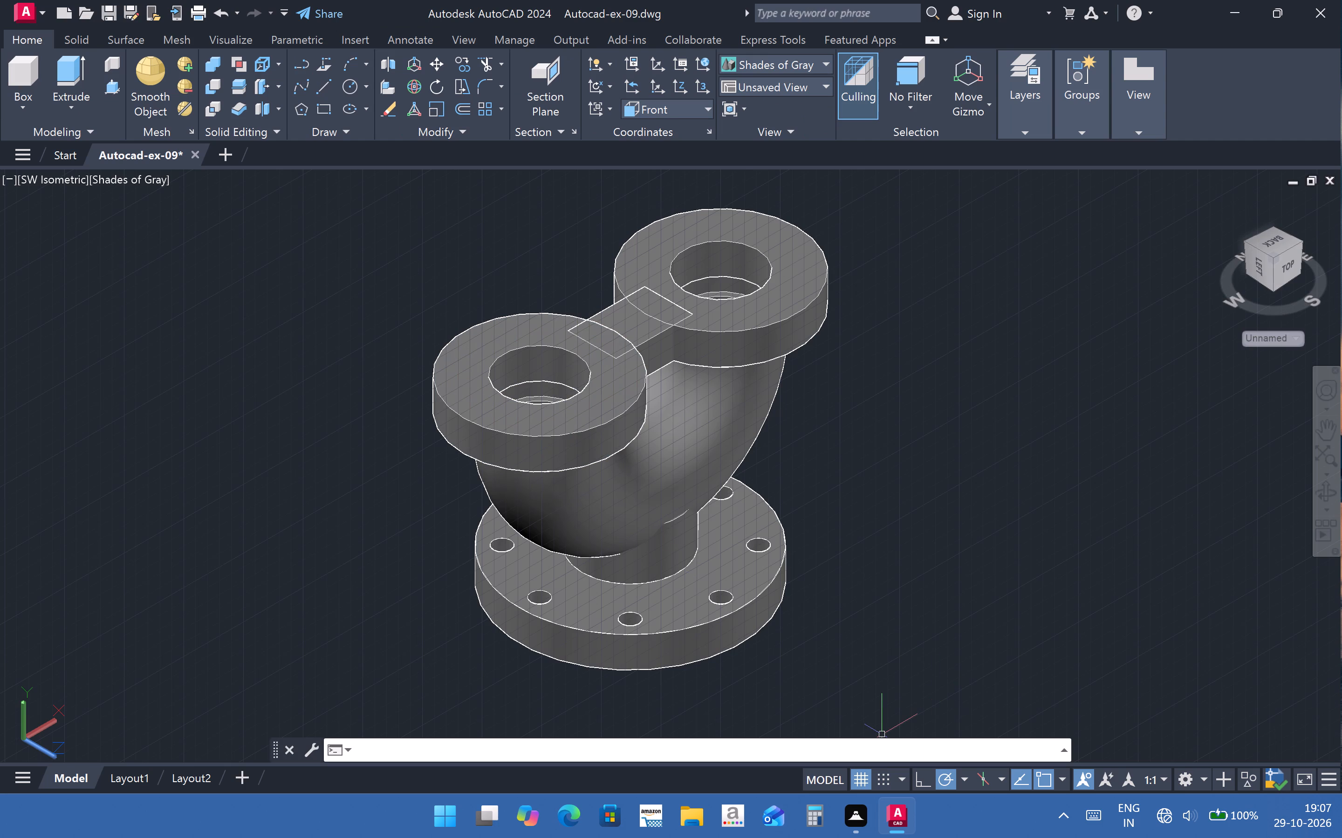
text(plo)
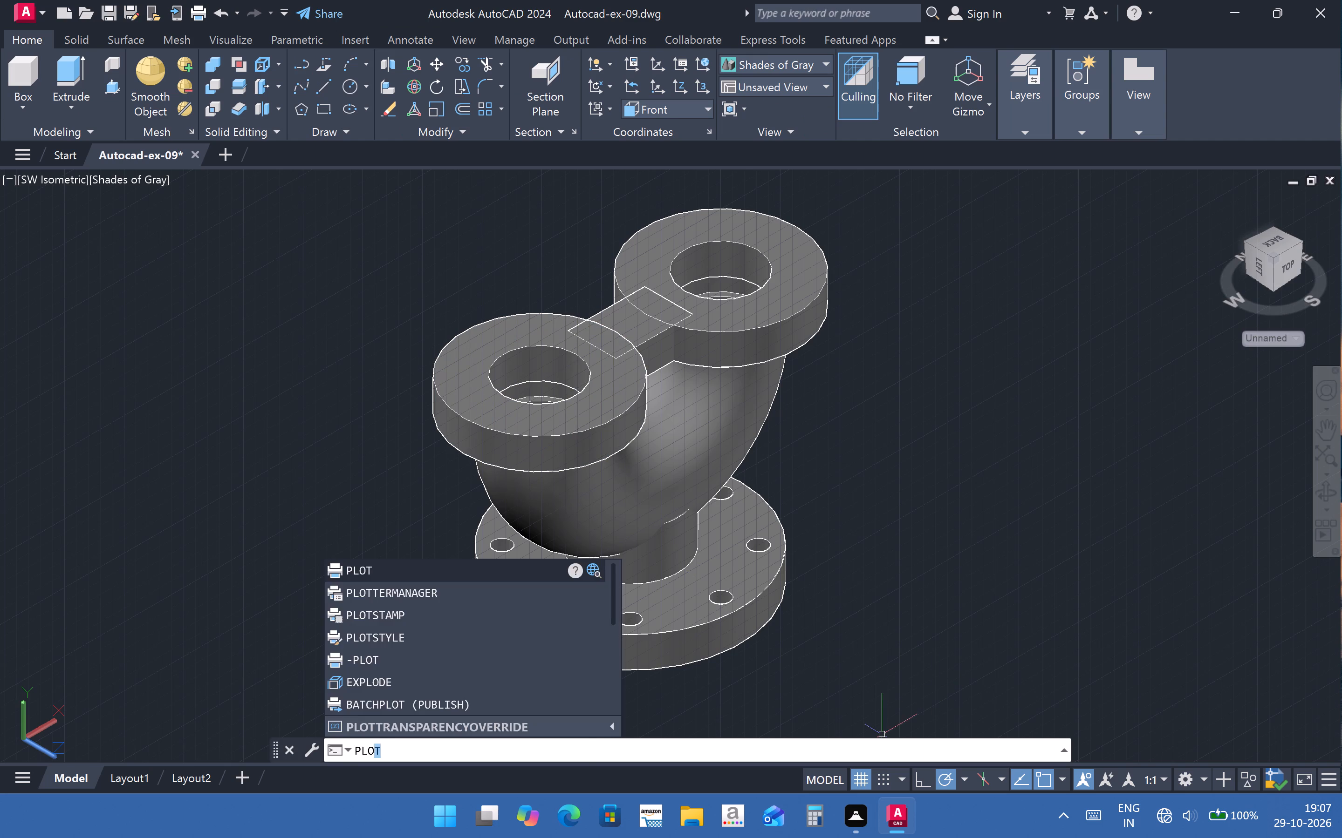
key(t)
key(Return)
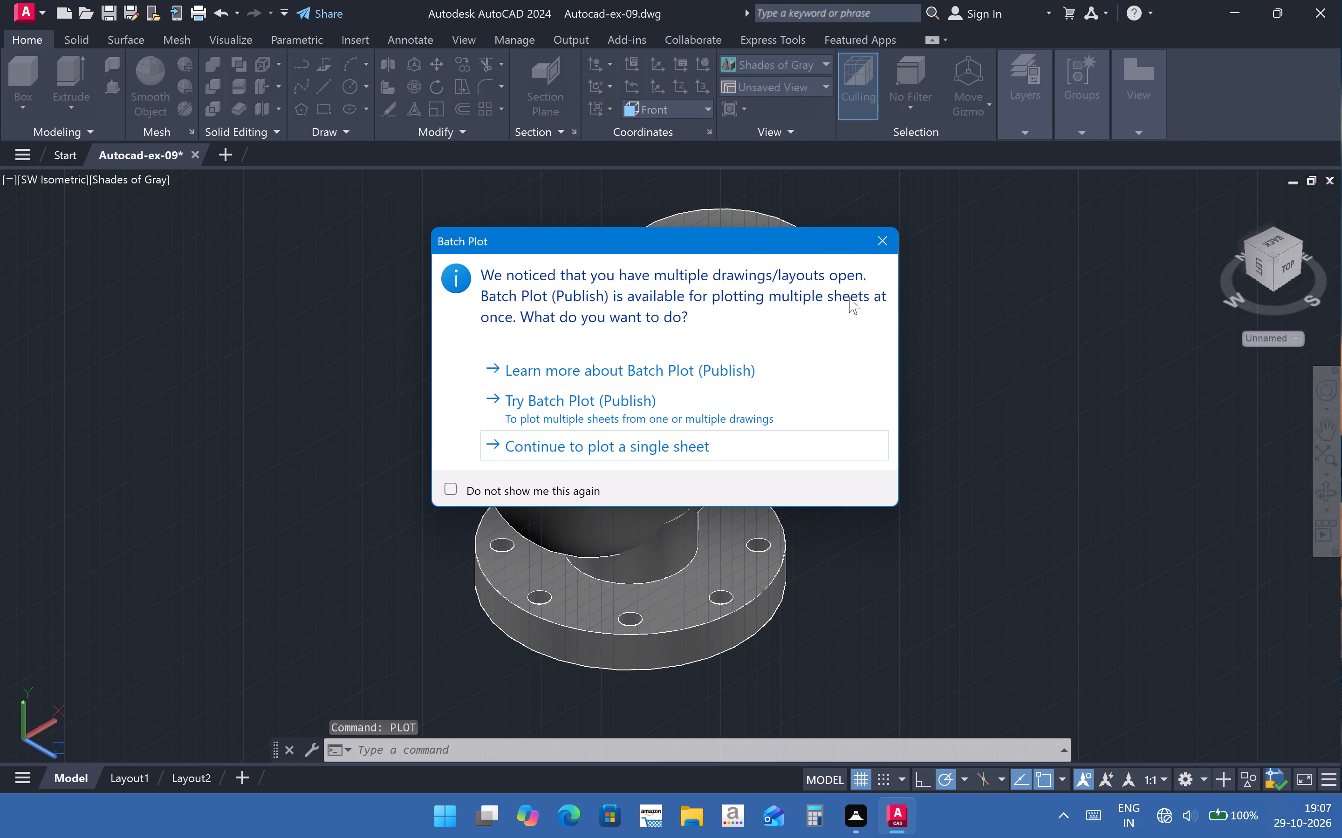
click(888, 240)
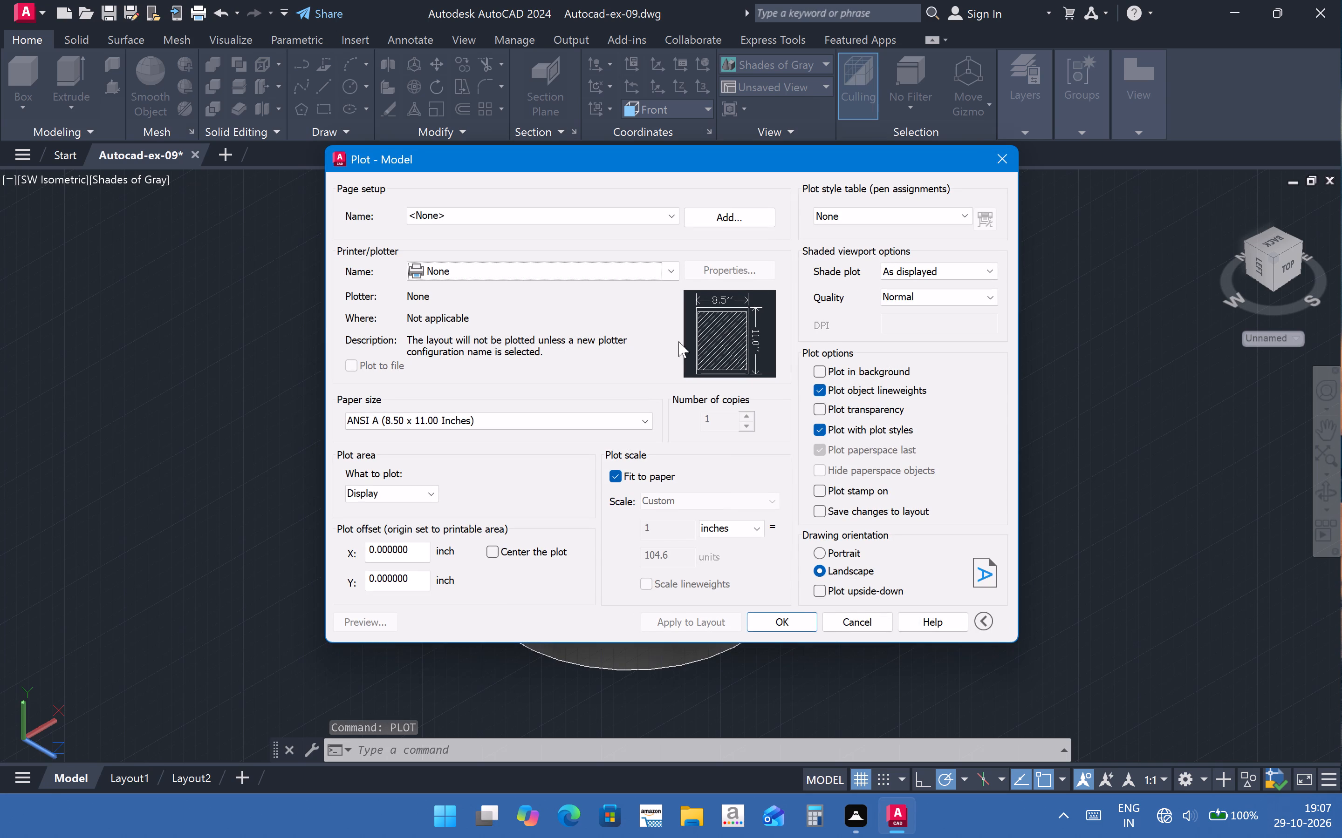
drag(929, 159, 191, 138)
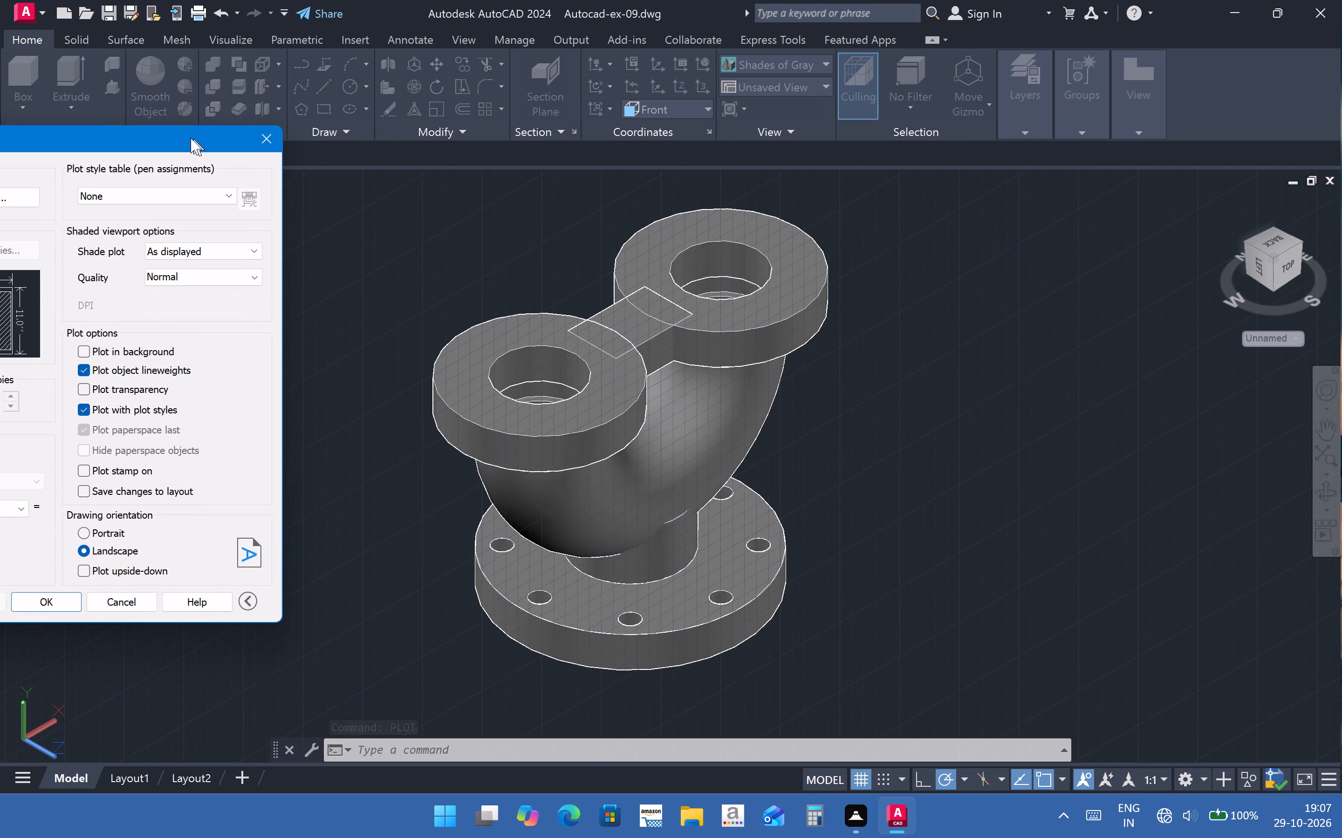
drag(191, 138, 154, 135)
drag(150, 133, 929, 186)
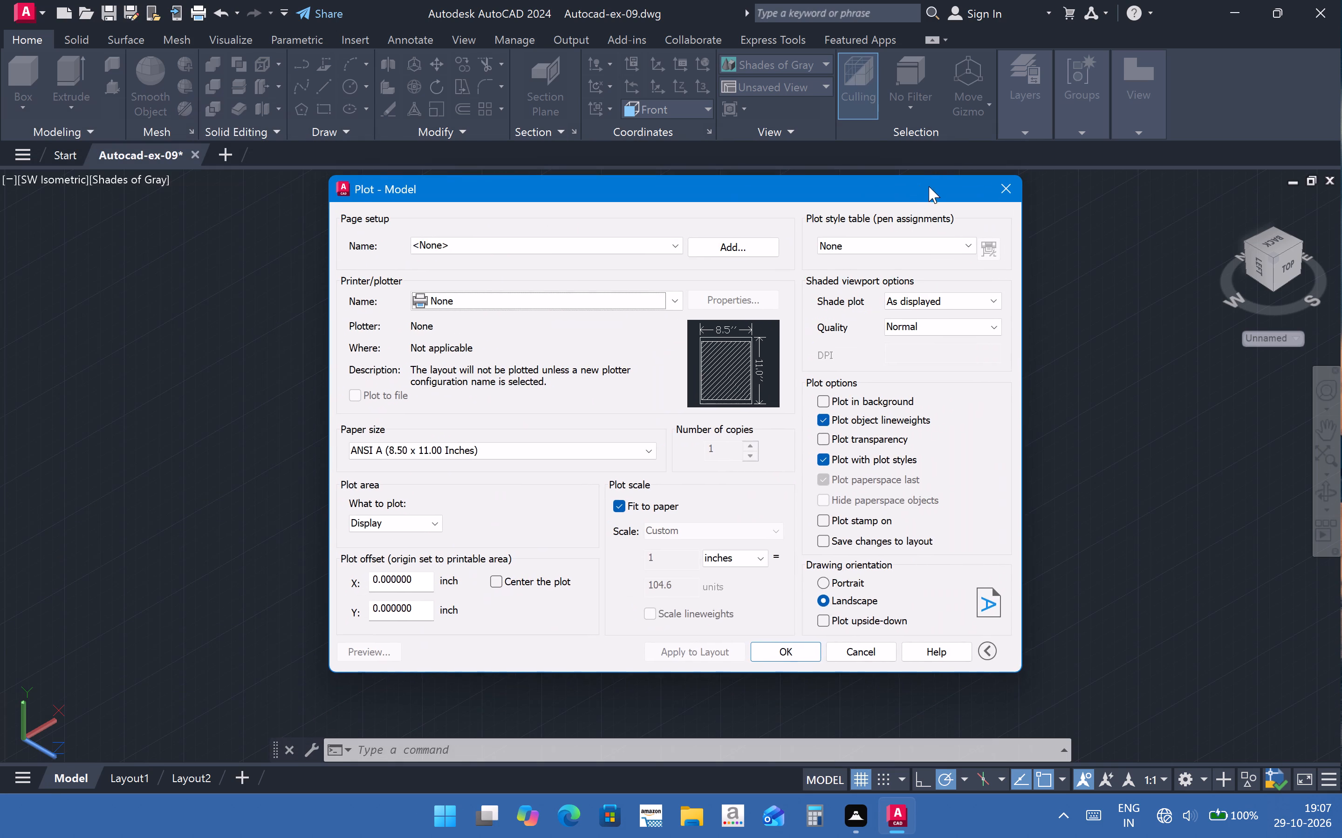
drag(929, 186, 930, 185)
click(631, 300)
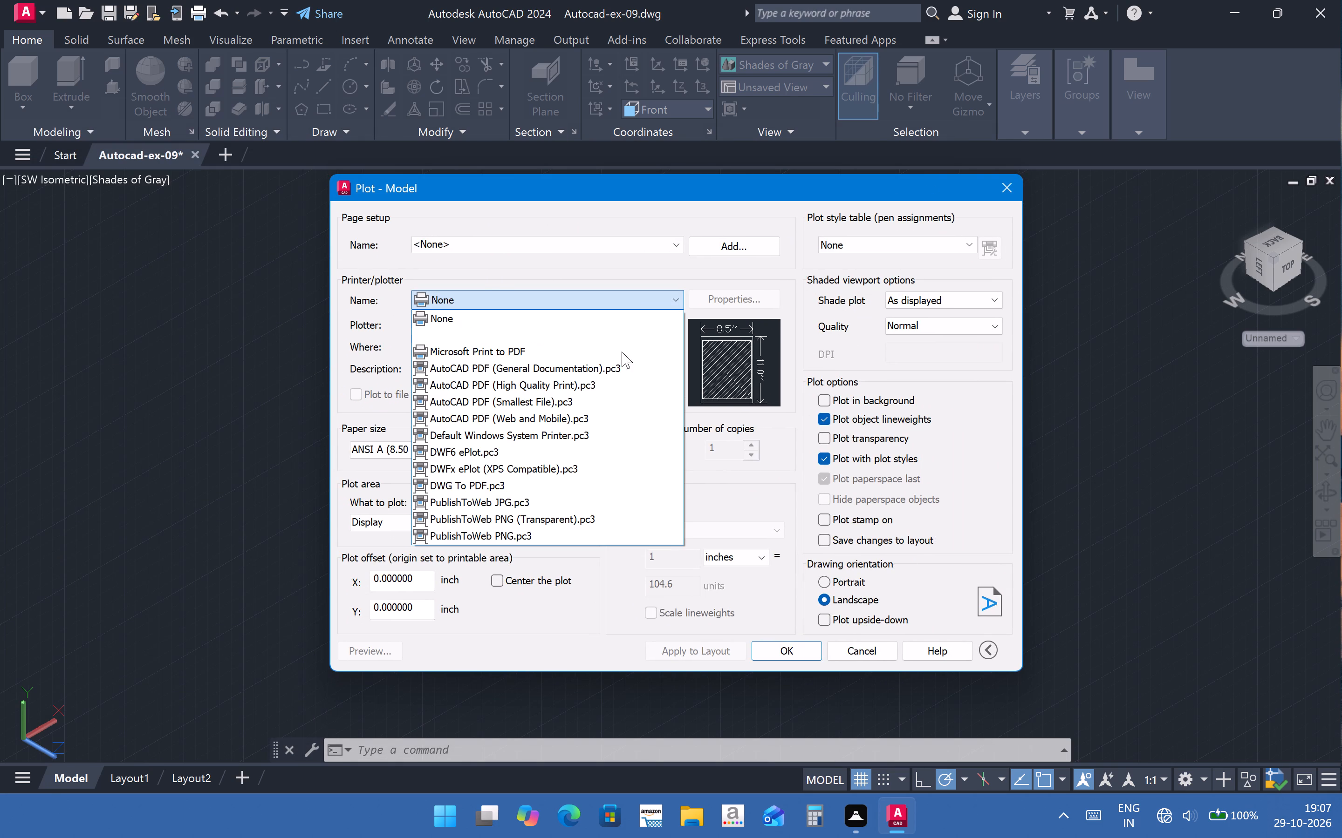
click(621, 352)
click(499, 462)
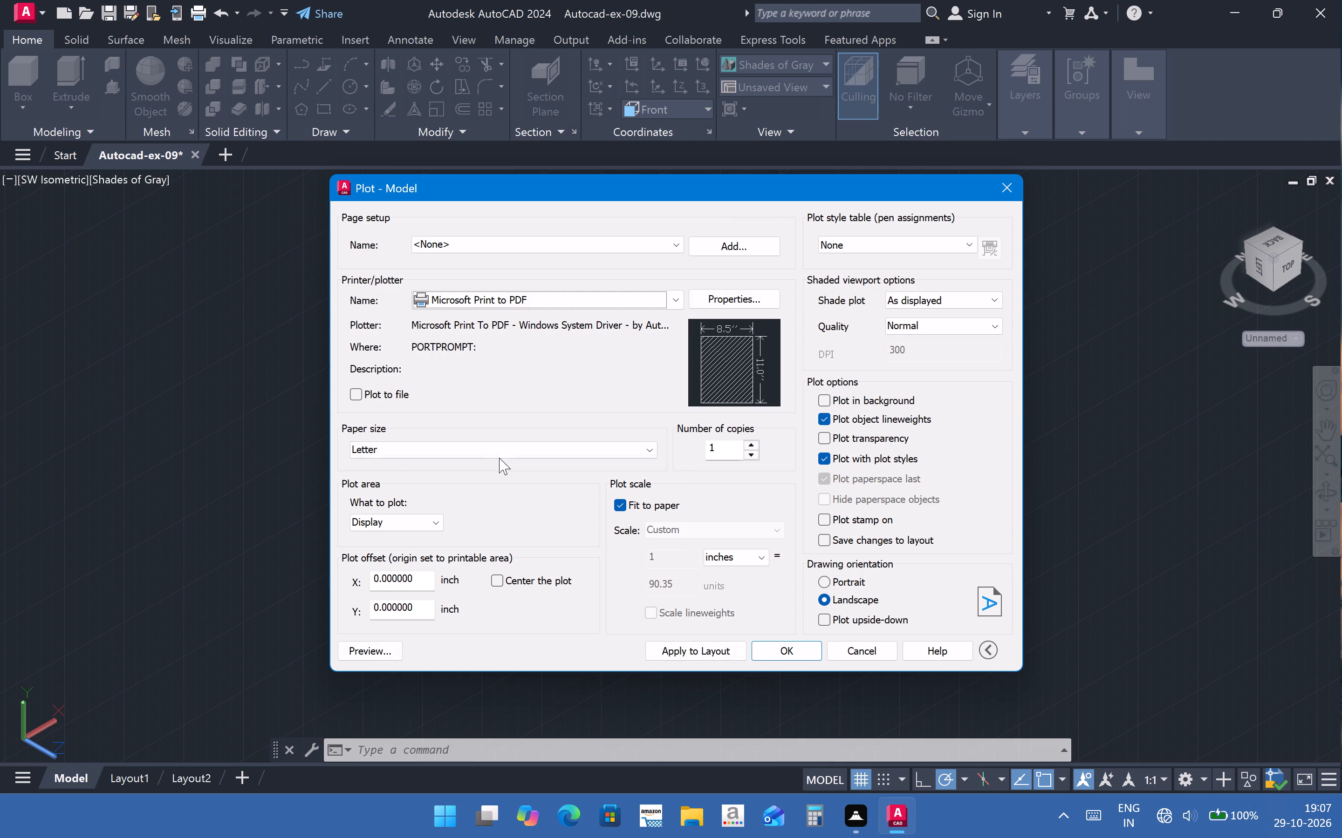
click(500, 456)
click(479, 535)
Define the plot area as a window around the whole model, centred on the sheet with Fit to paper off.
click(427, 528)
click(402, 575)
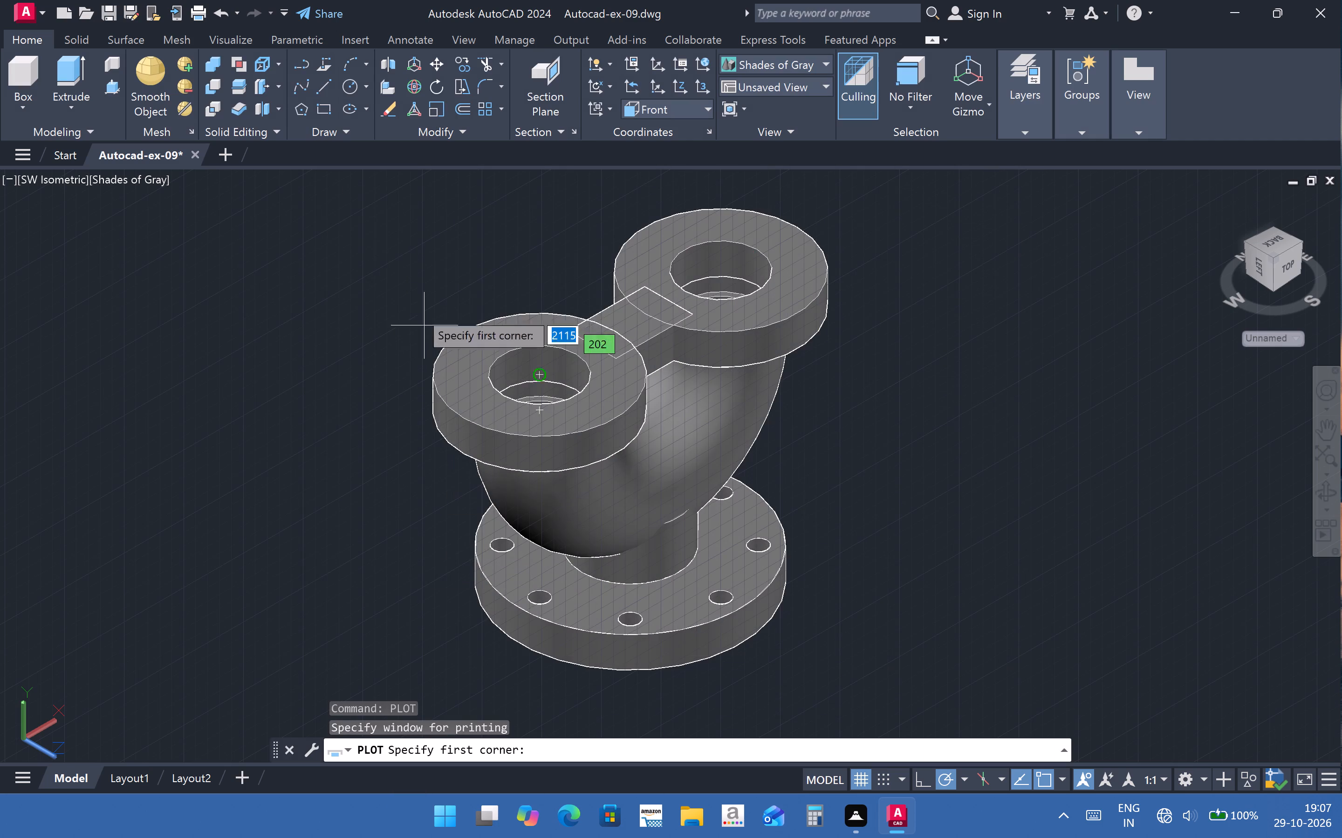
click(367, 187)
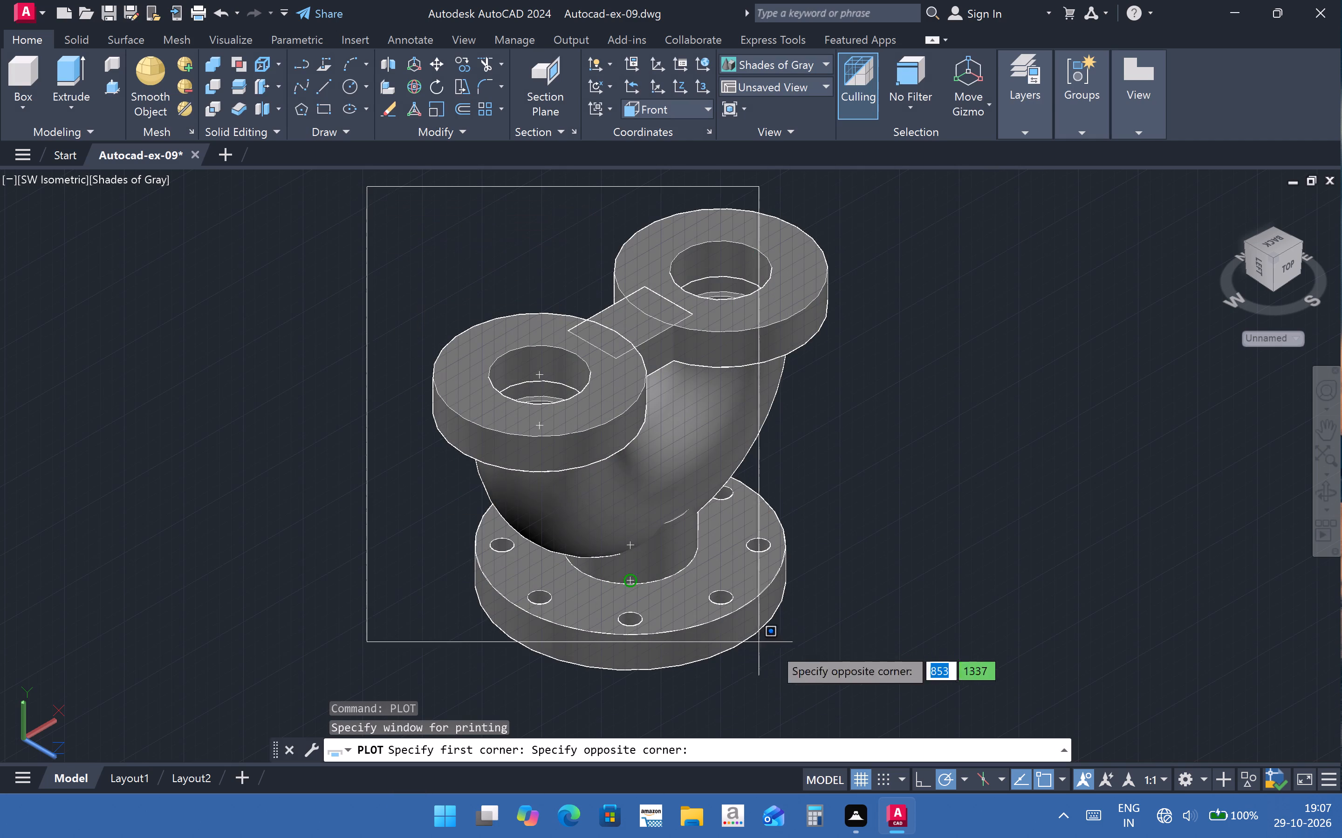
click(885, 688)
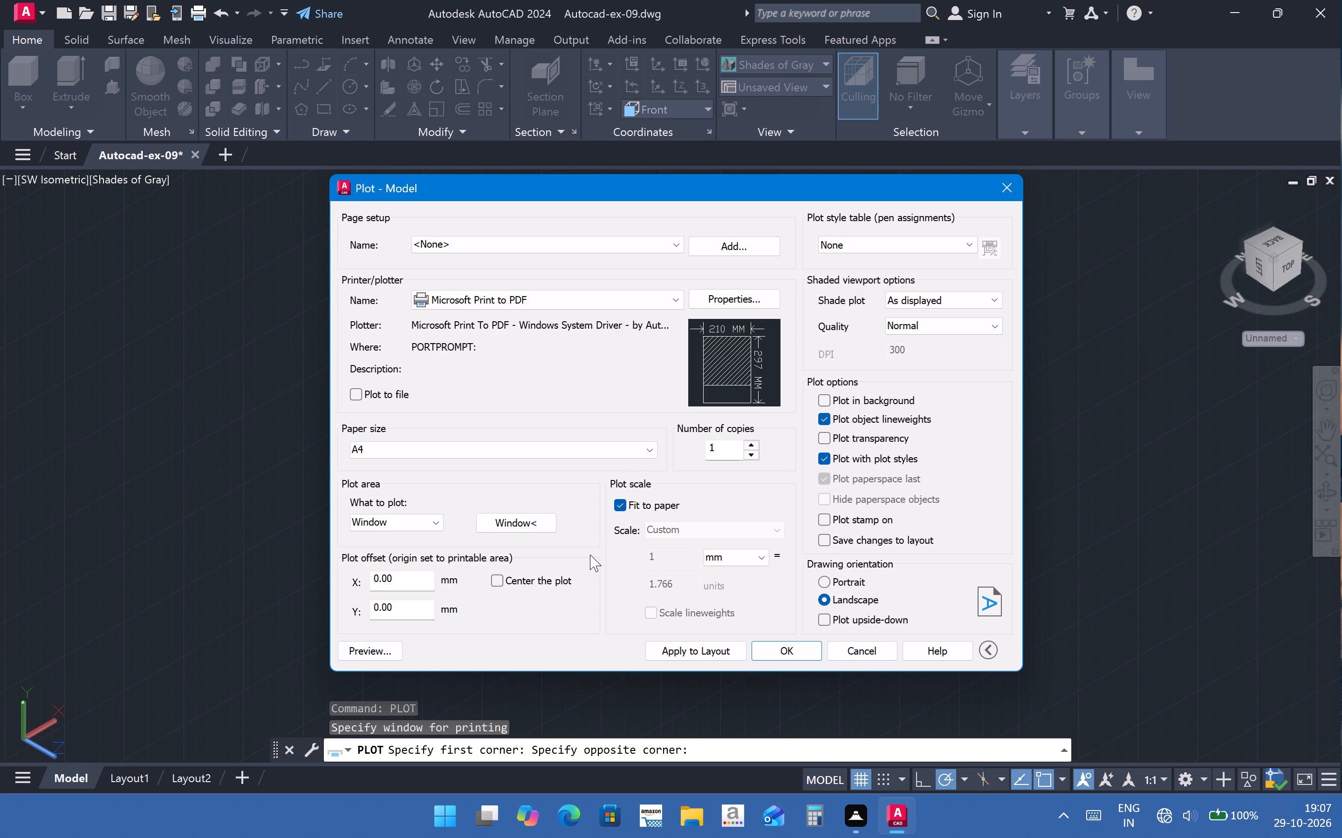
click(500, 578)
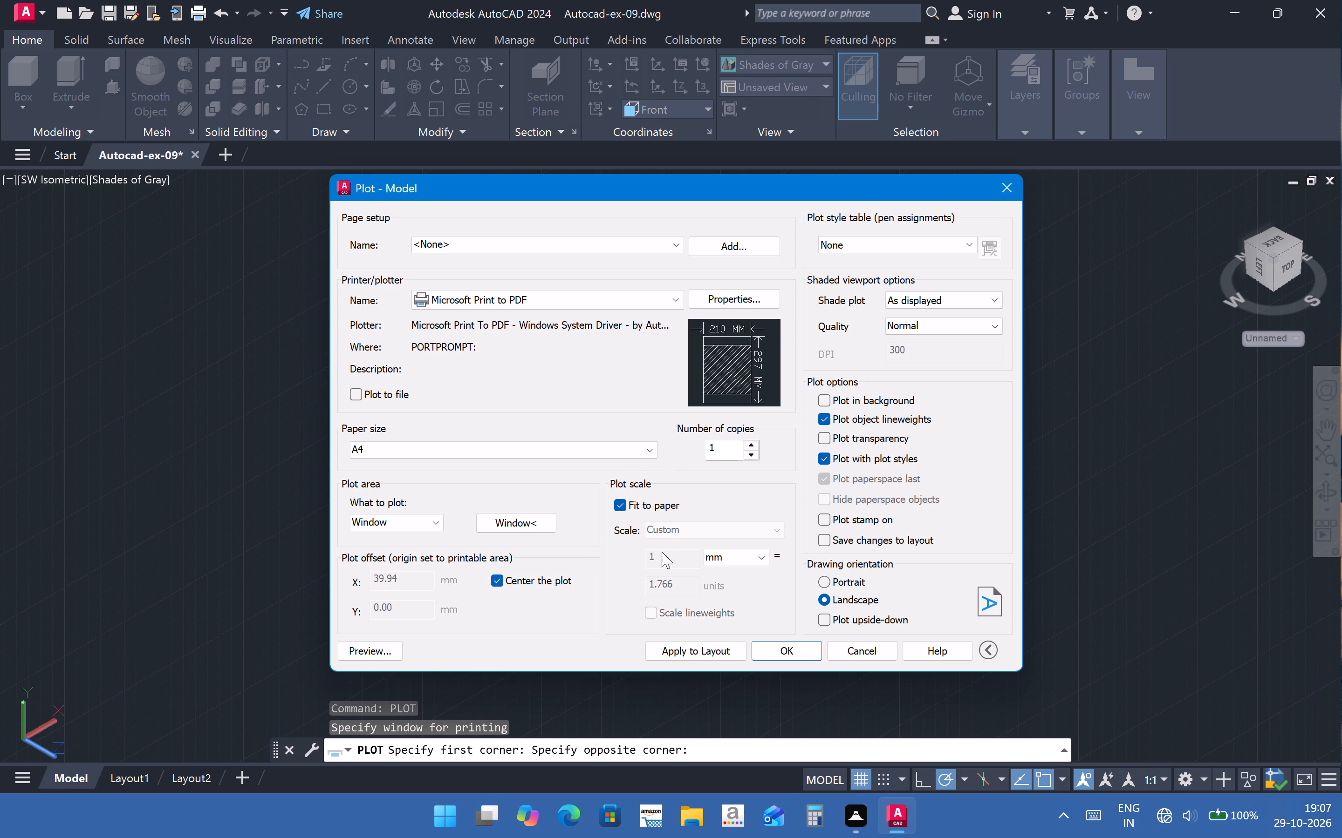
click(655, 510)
Preview the plot despite the differing annotation scale, and leave the plot setup without plotting.
click(386, 661)
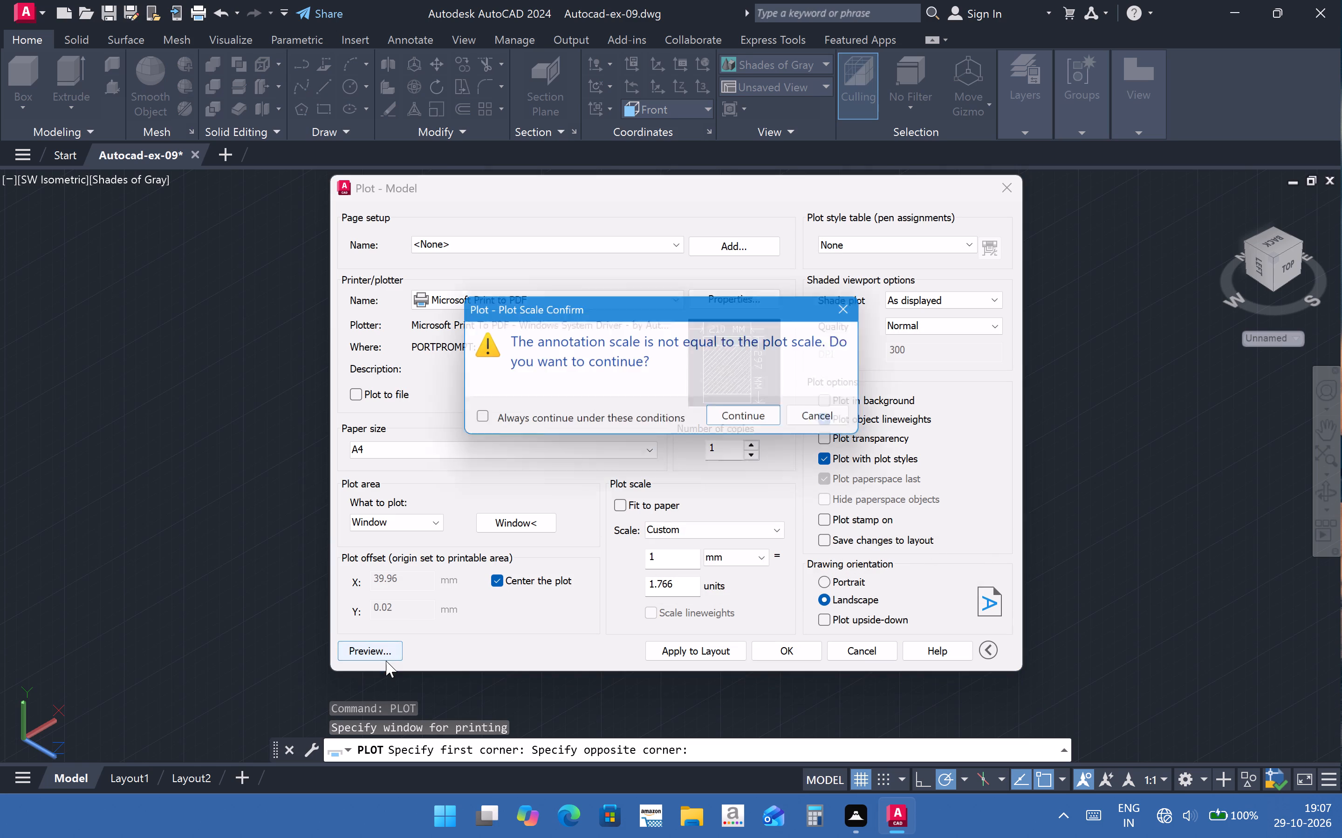
click(755, 424)
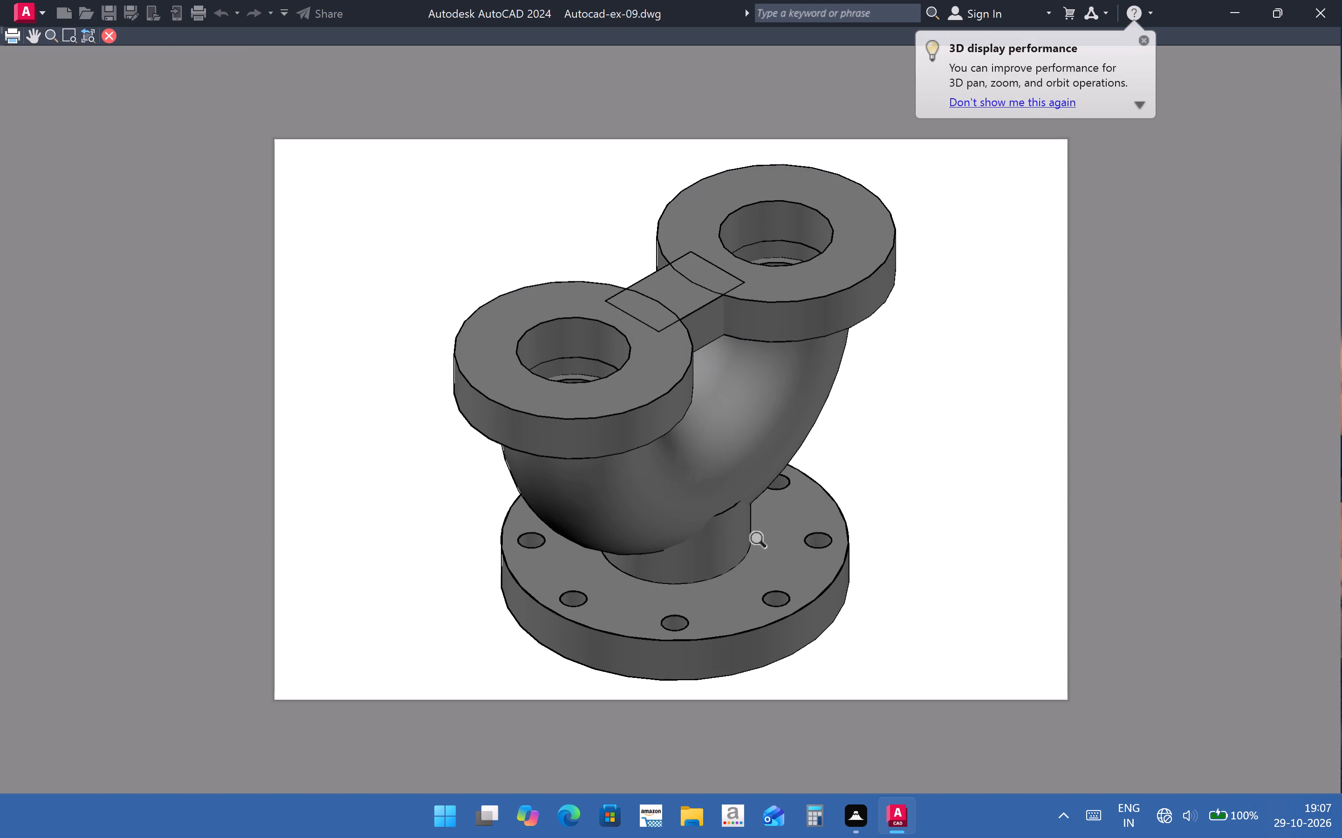
click(1139, 34)
click(1144, 40)
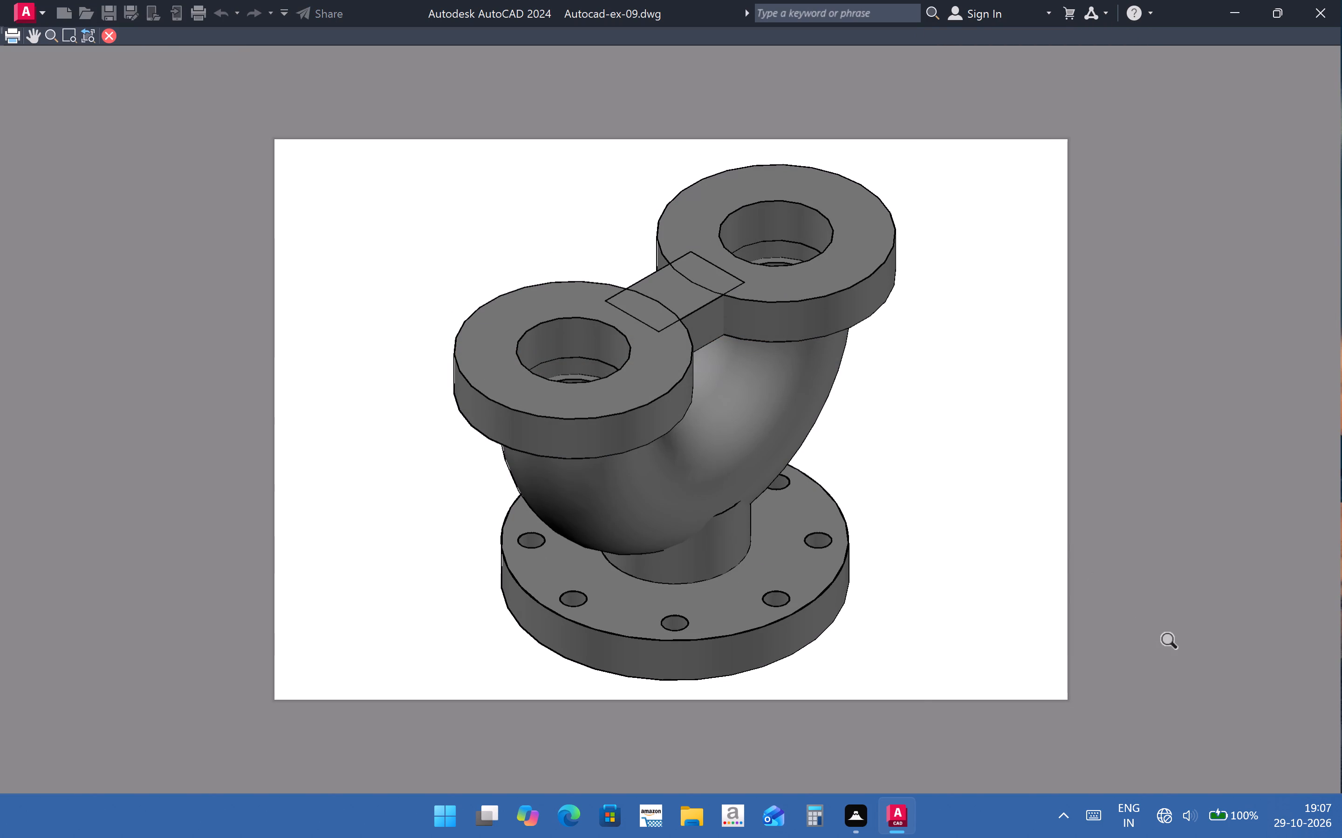
click(113, 37)
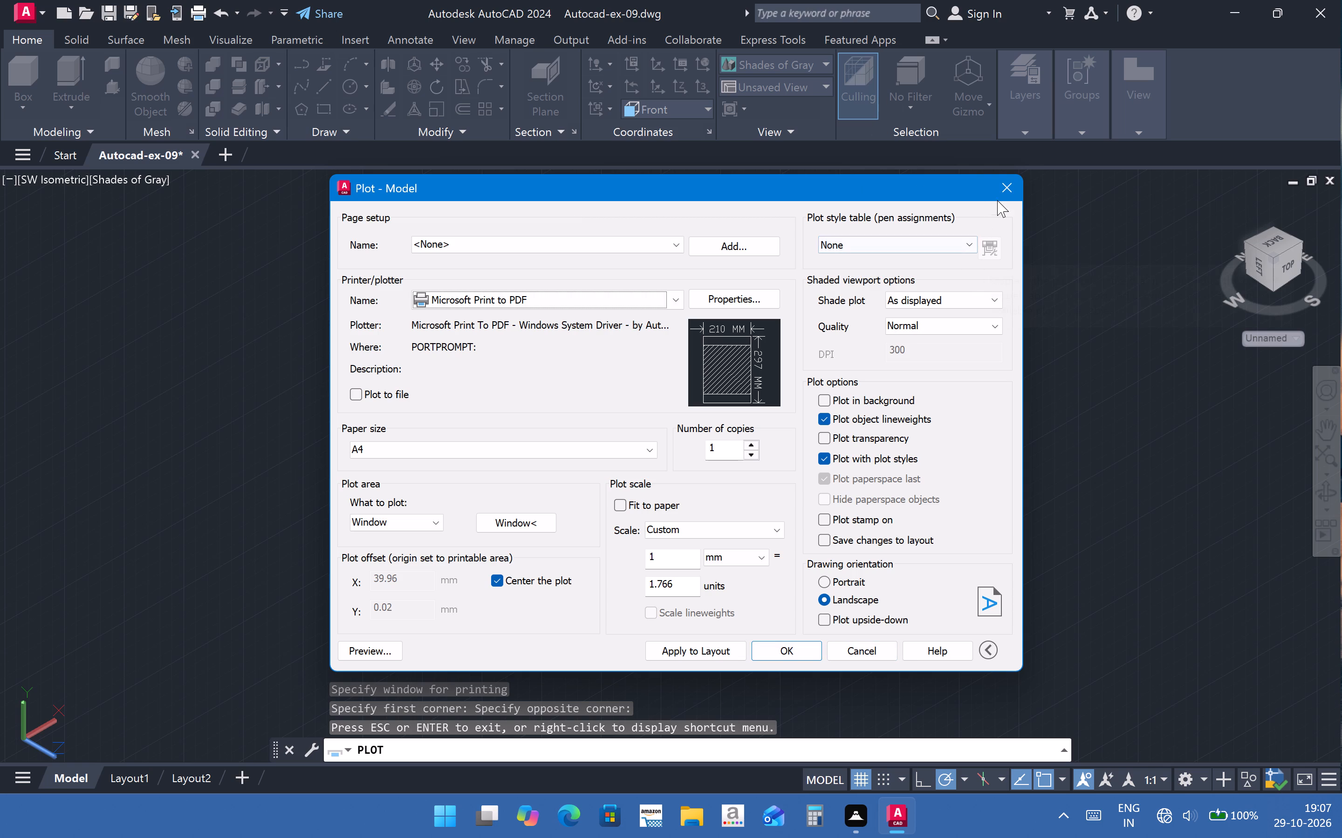
click(1010, 195)
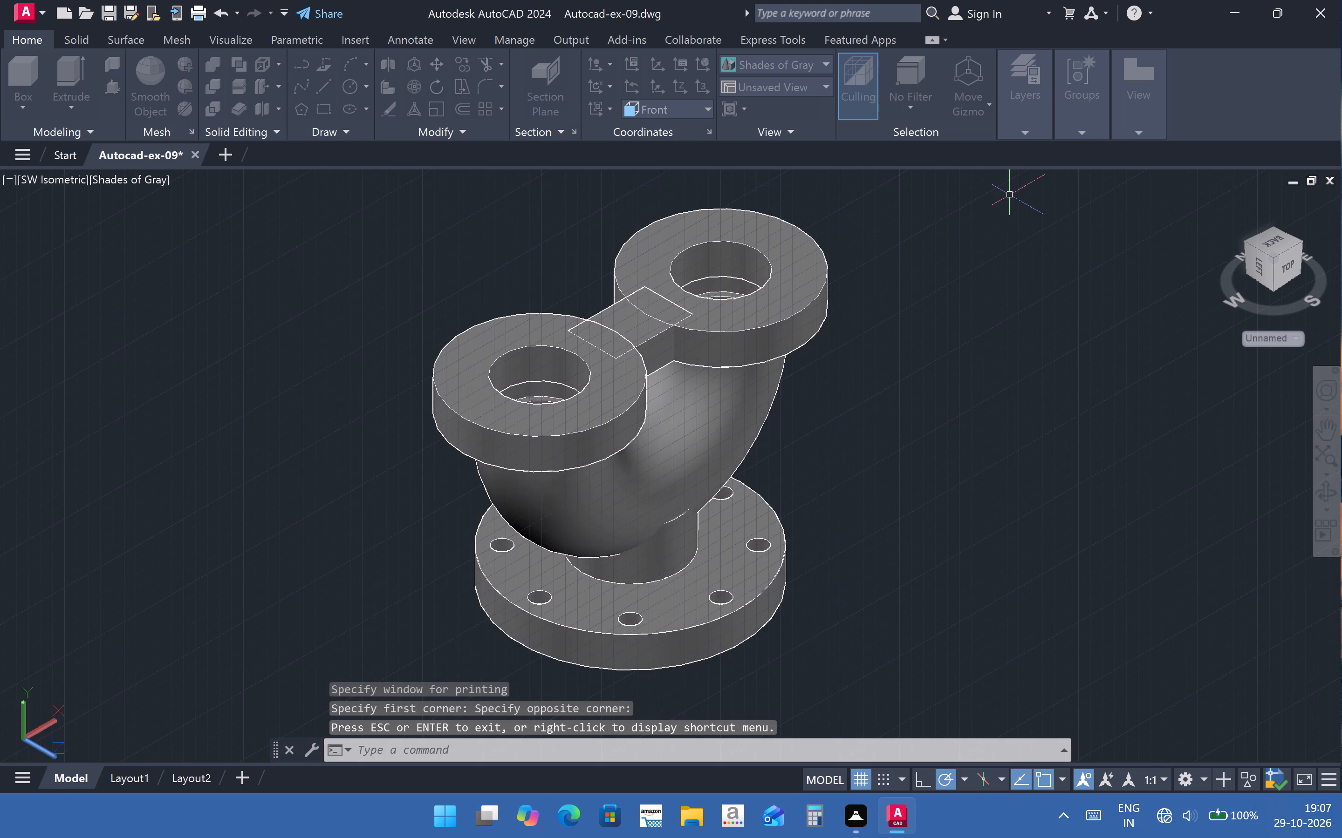
Change the model's visual style to Shaded with edges.
click(814, 67)
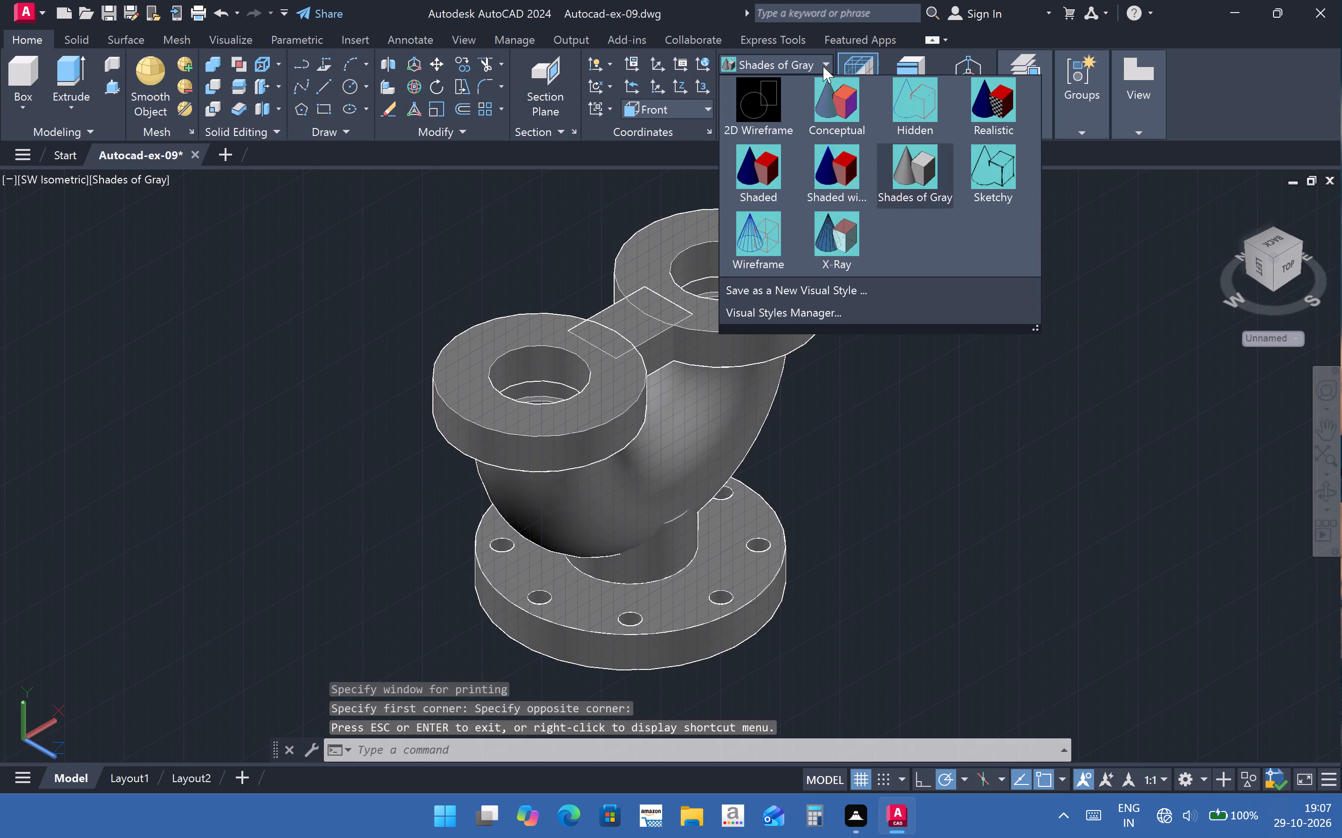
click(846, 159)
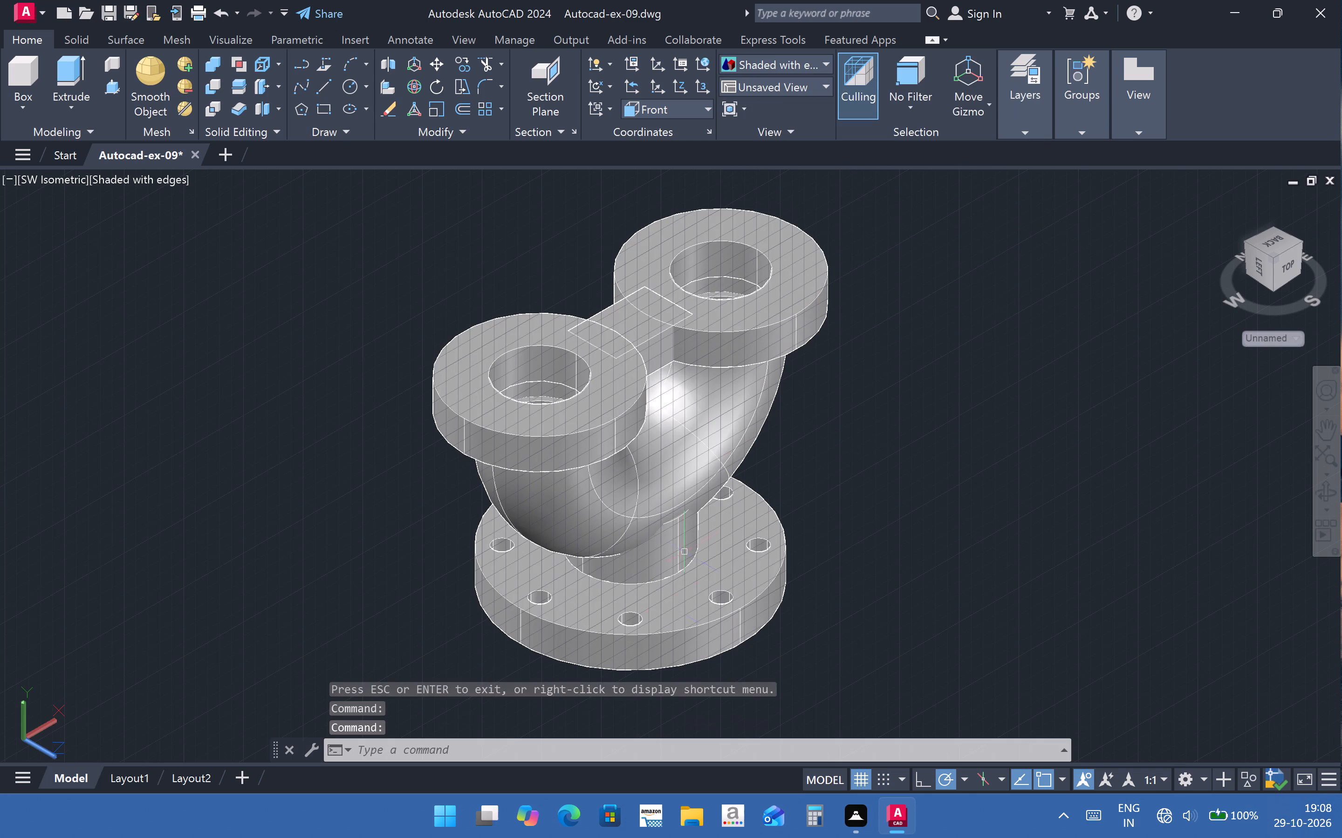
Start a new single-sheet plot of the model using Microsoft Print to PDF and A4 paper.
click(426, 747)
text(plot)
key(Return)
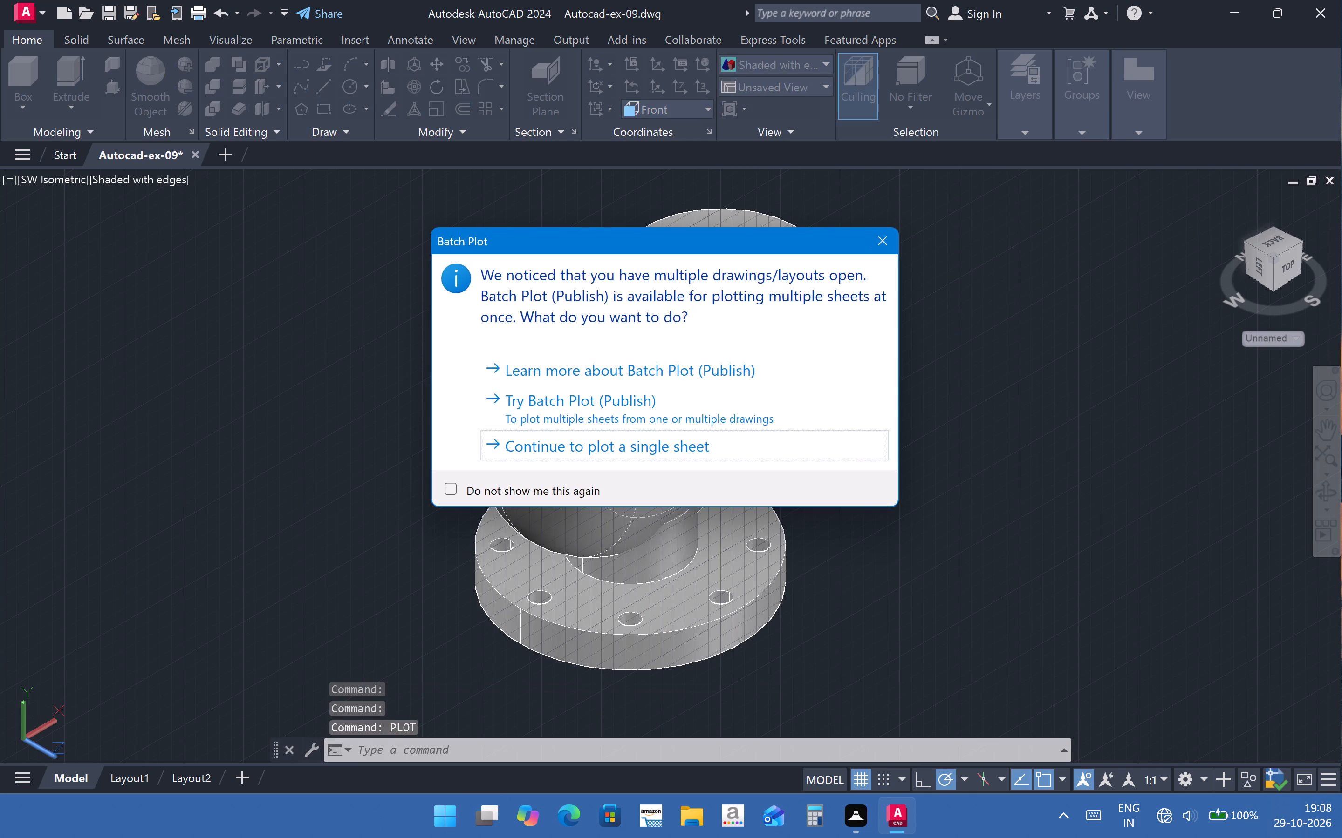
click(689, 446)
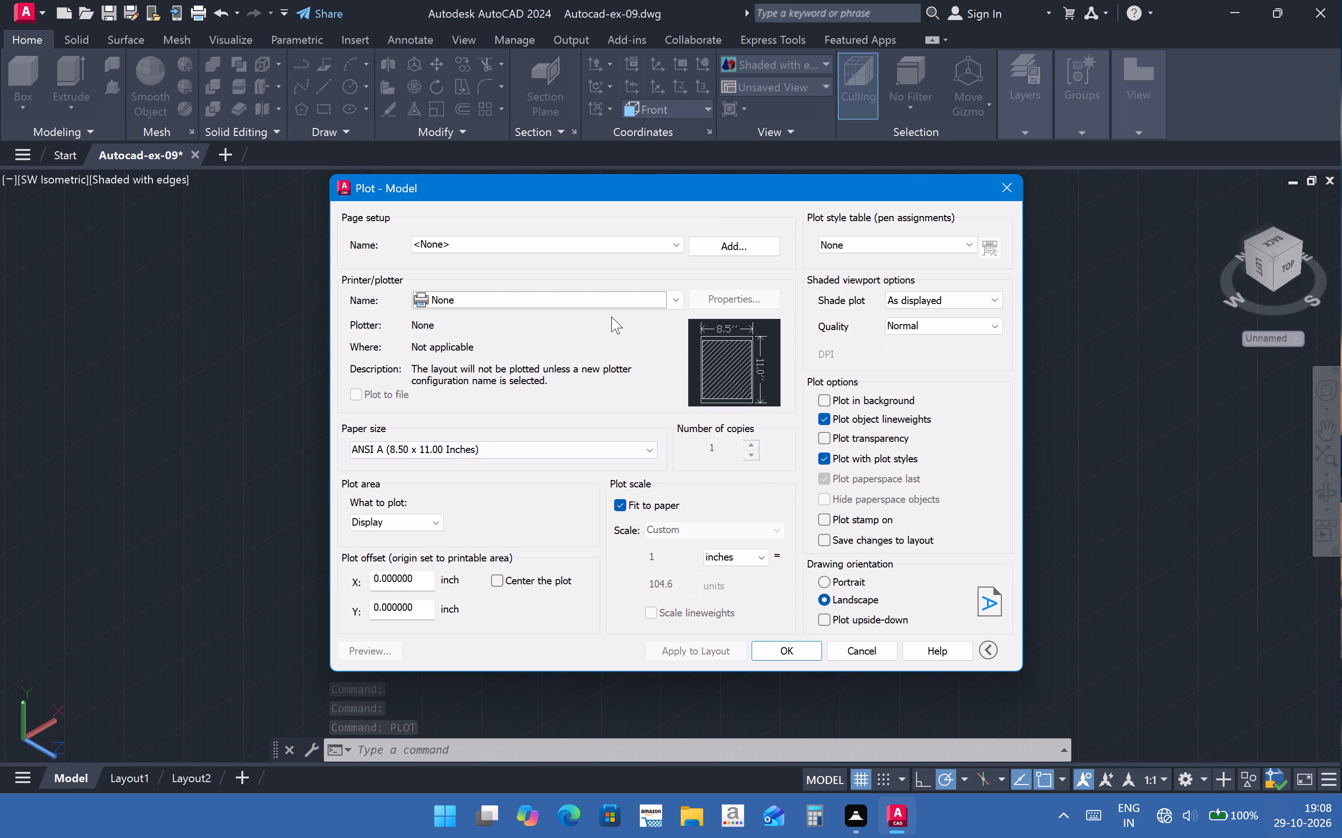
click(622, 295)
click(605, 349)
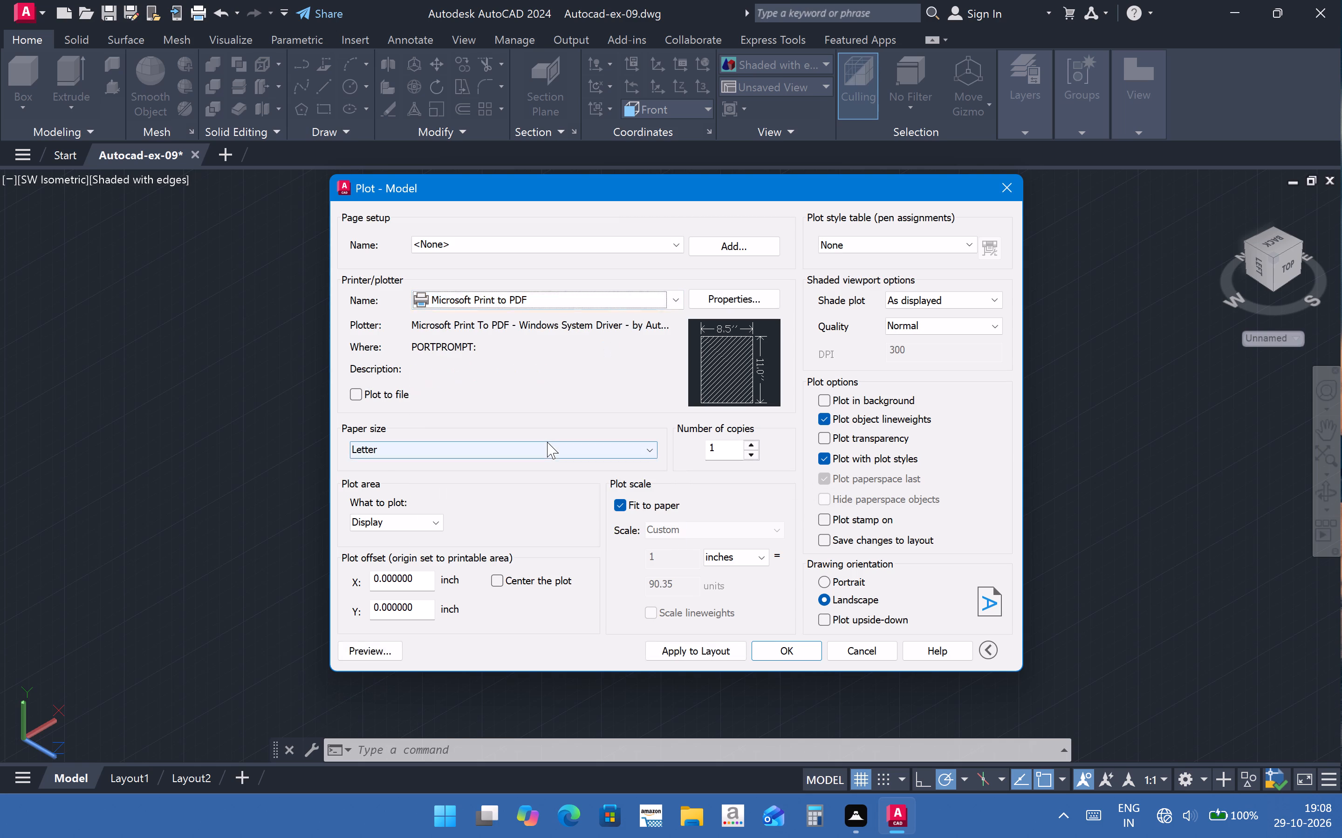
click(547, 442)
click(542, 534)
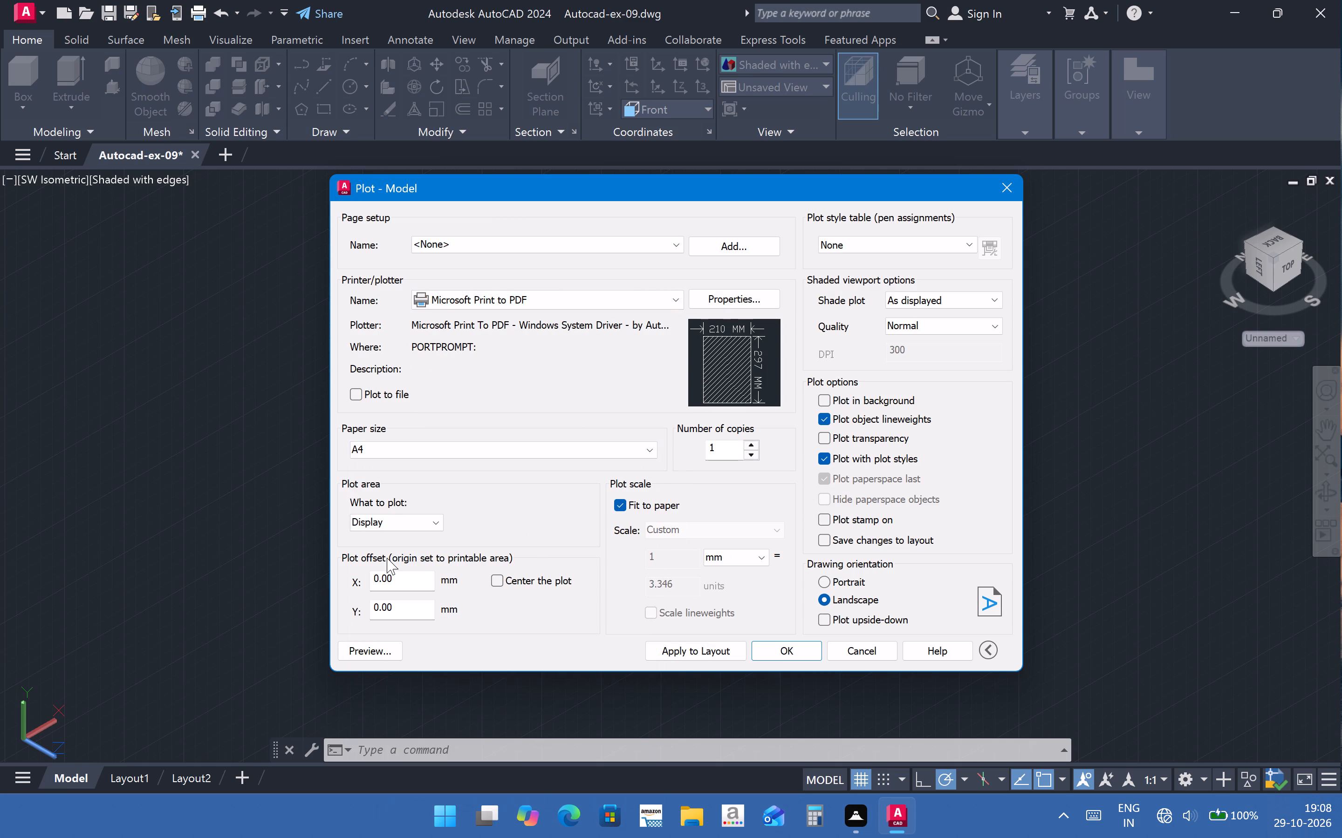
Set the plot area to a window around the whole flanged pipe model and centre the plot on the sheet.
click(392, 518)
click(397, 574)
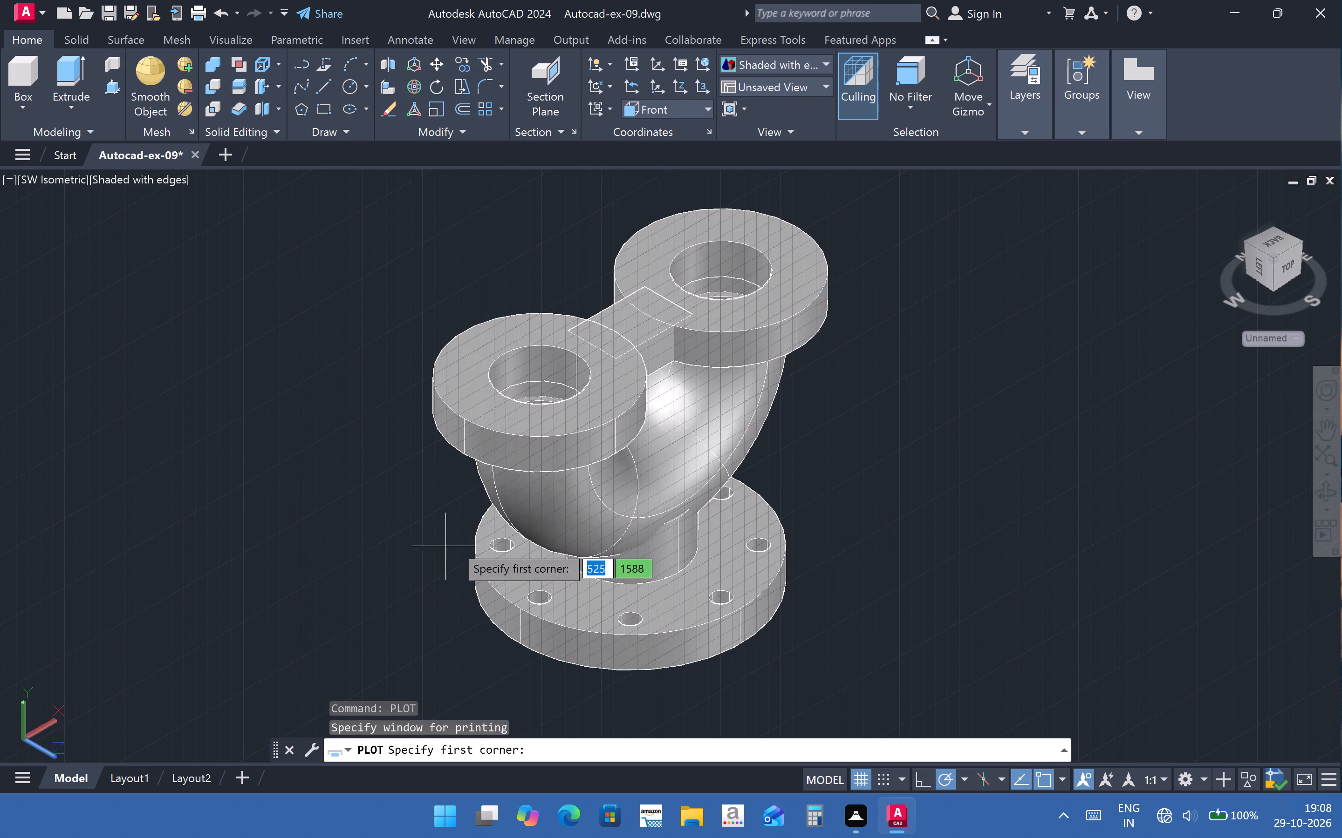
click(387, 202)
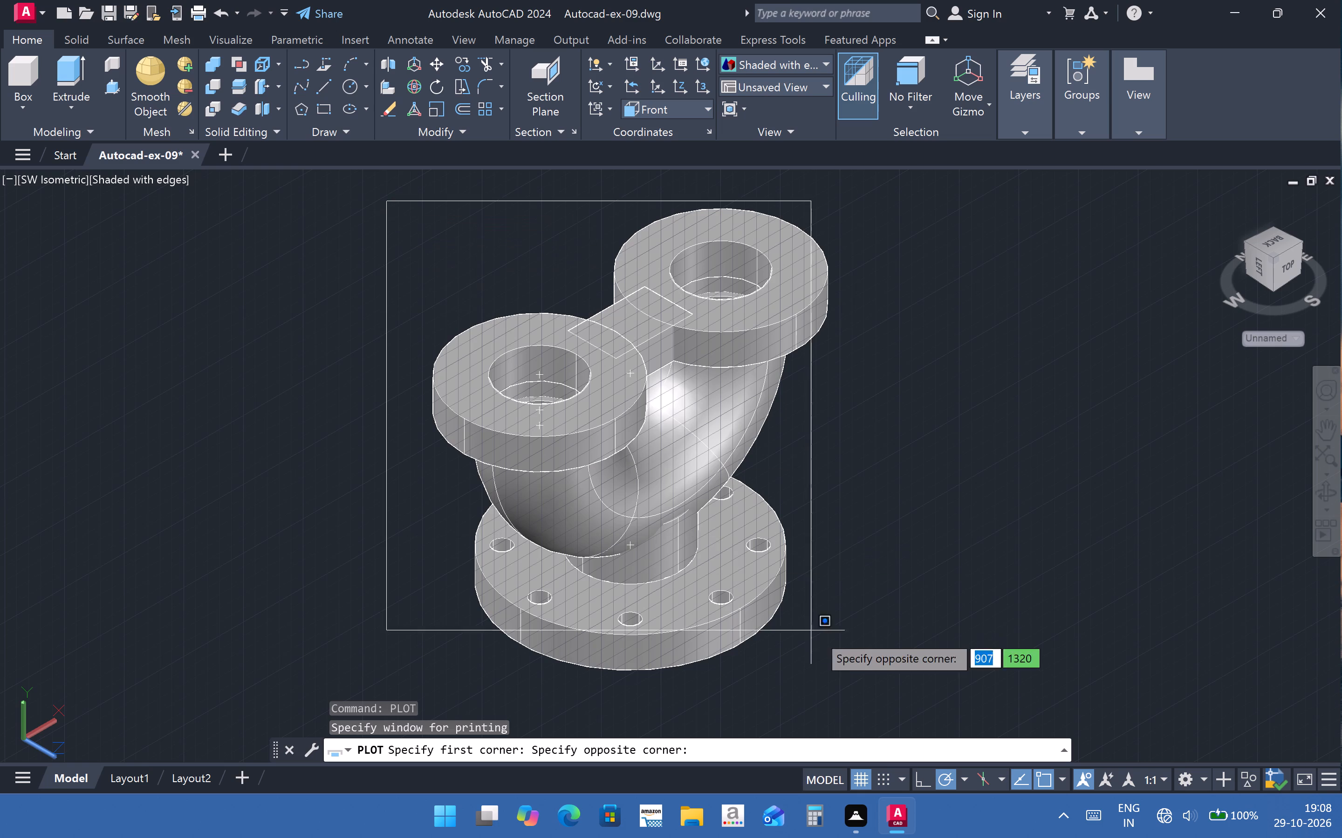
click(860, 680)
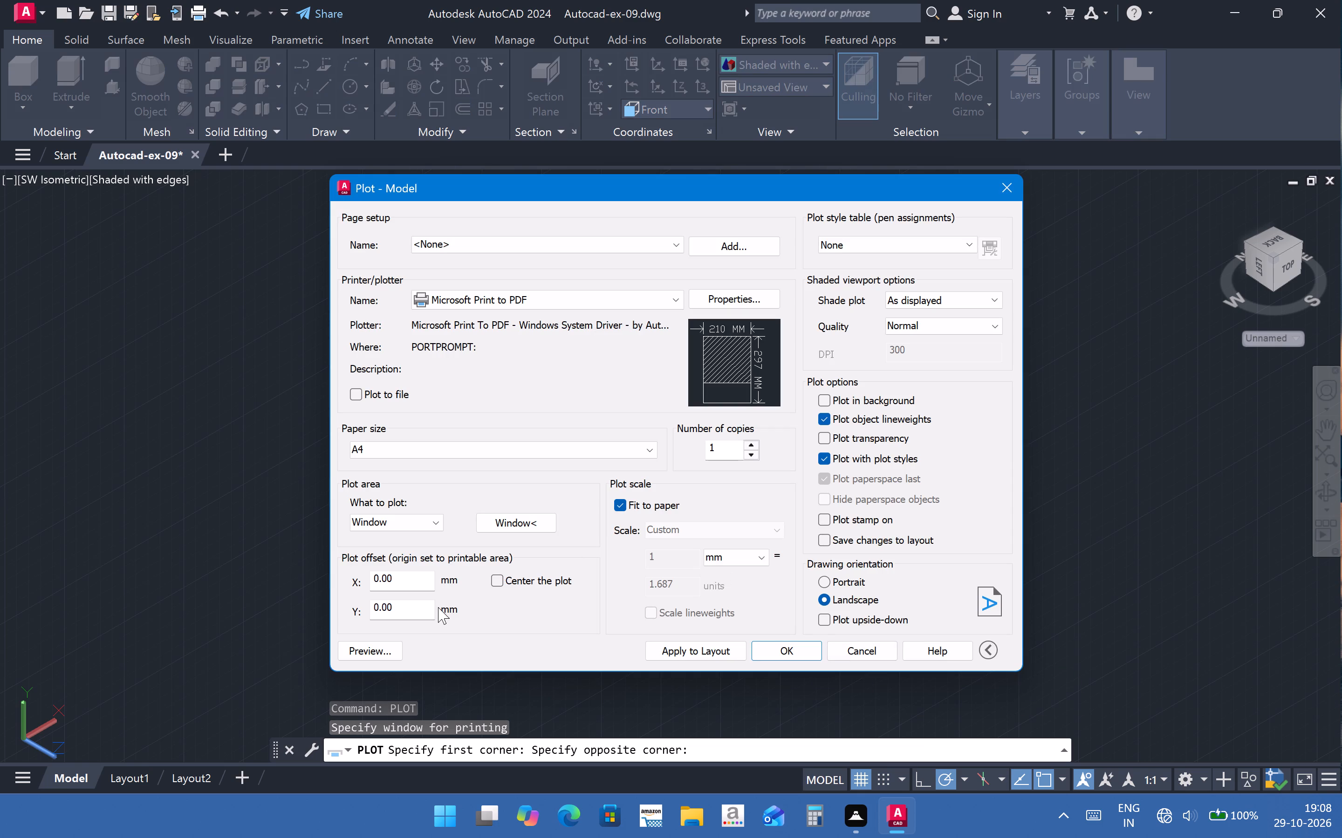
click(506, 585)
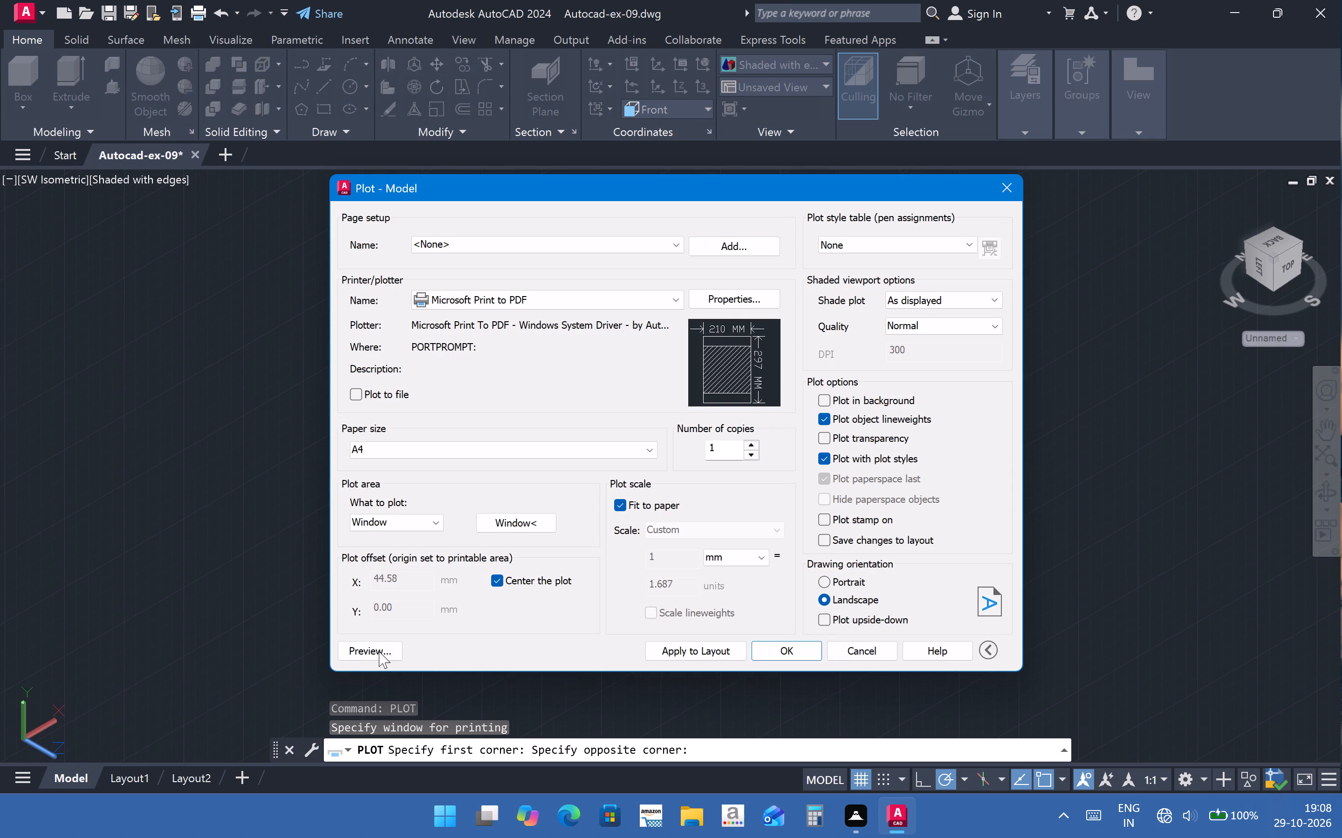
Preview the shaded-with-edges plot, and leave the plot setup without plotting.
click(379, 653)
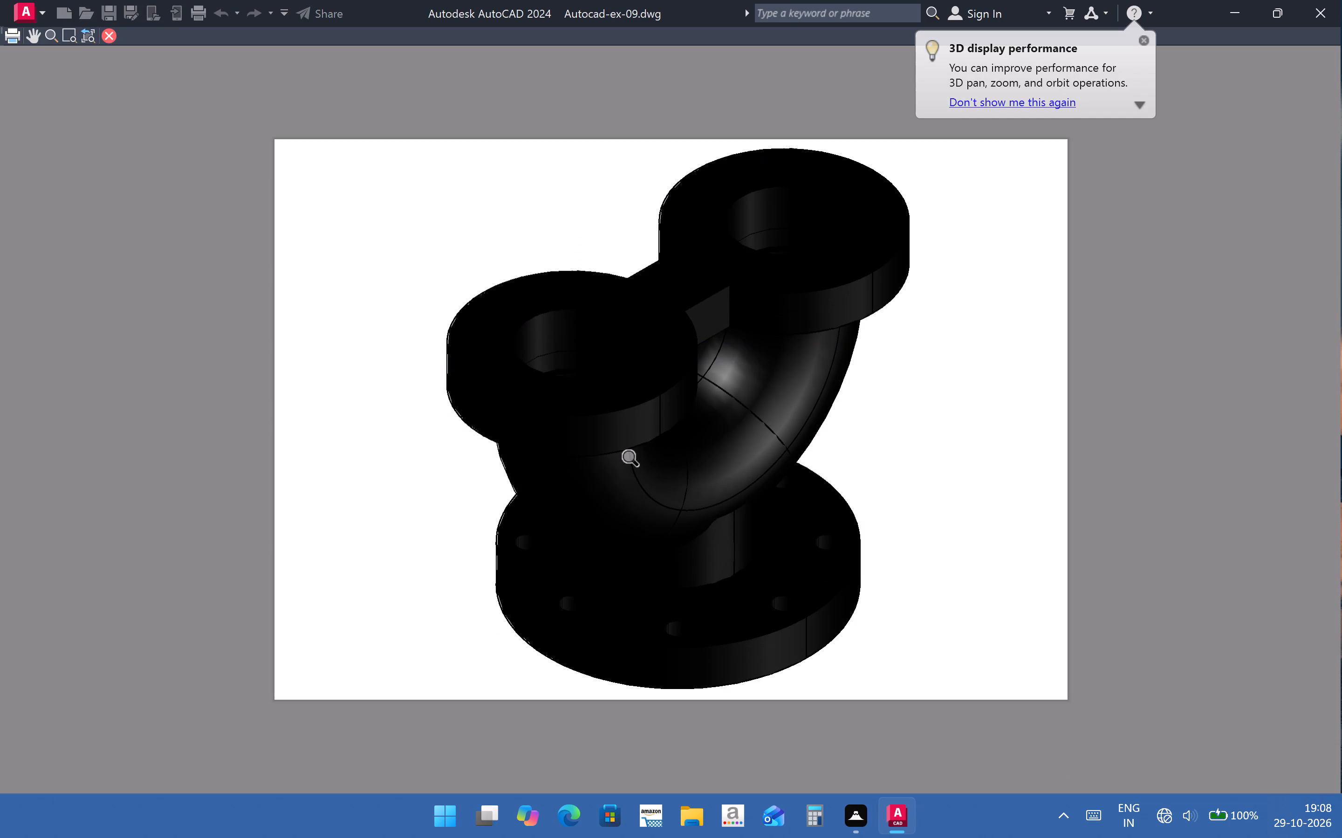
click(1143, 40)
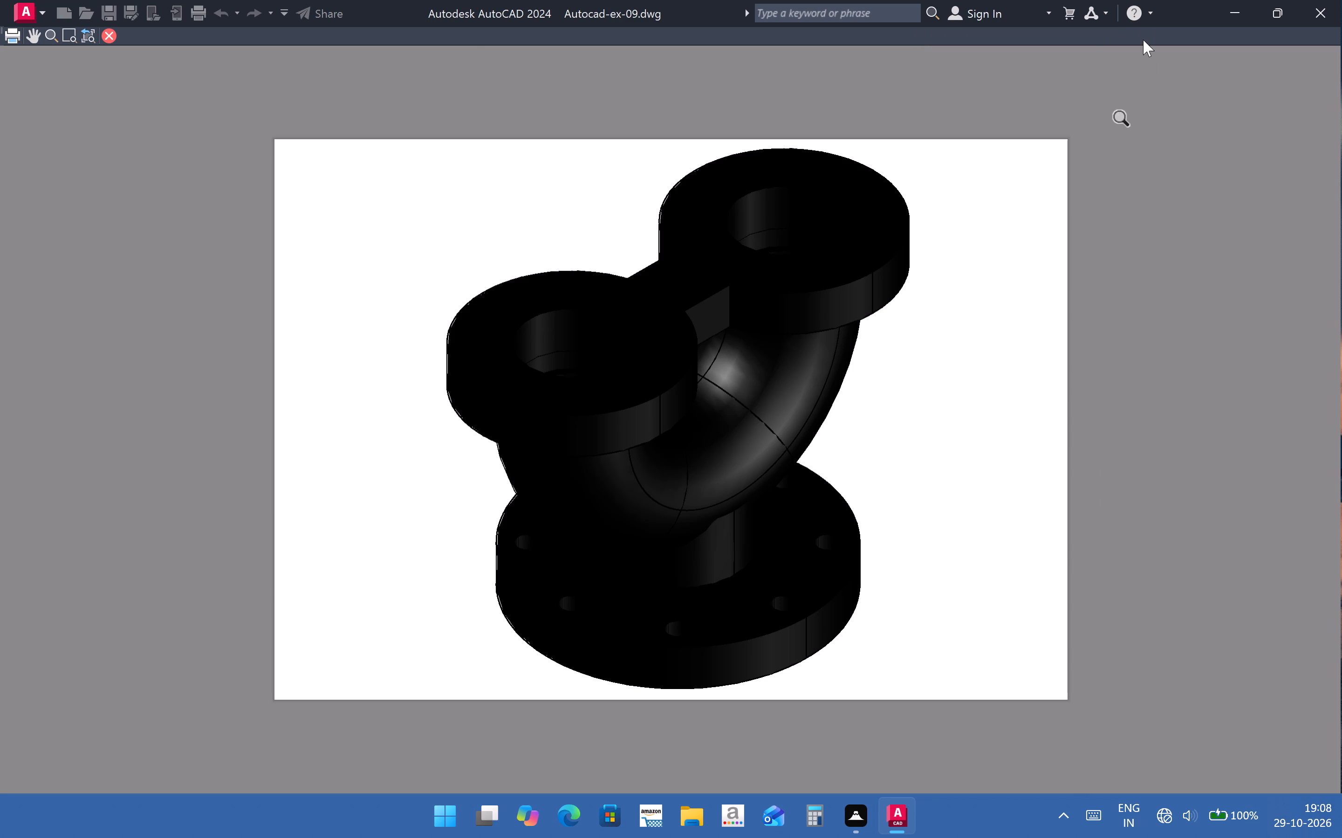
click(110, 39)
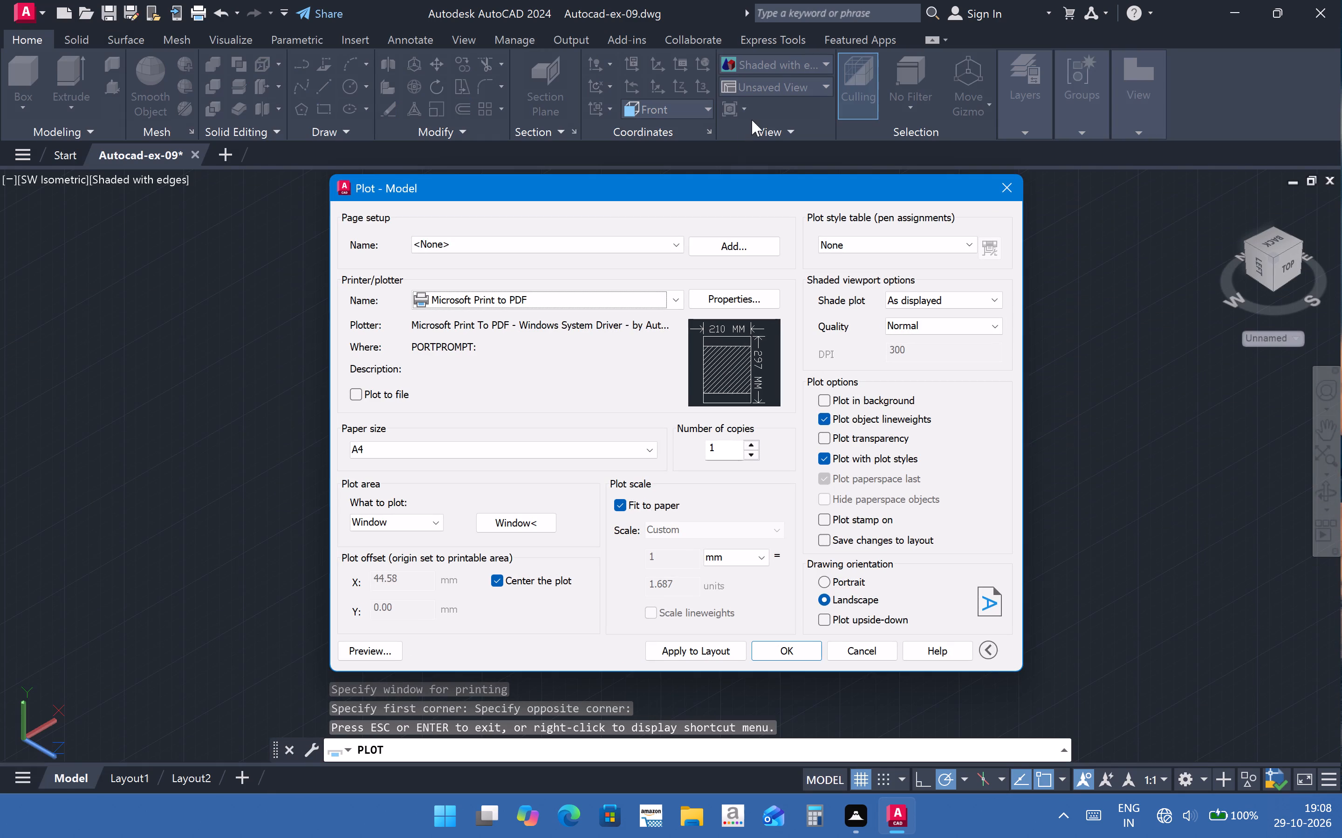
click(1009, 182)
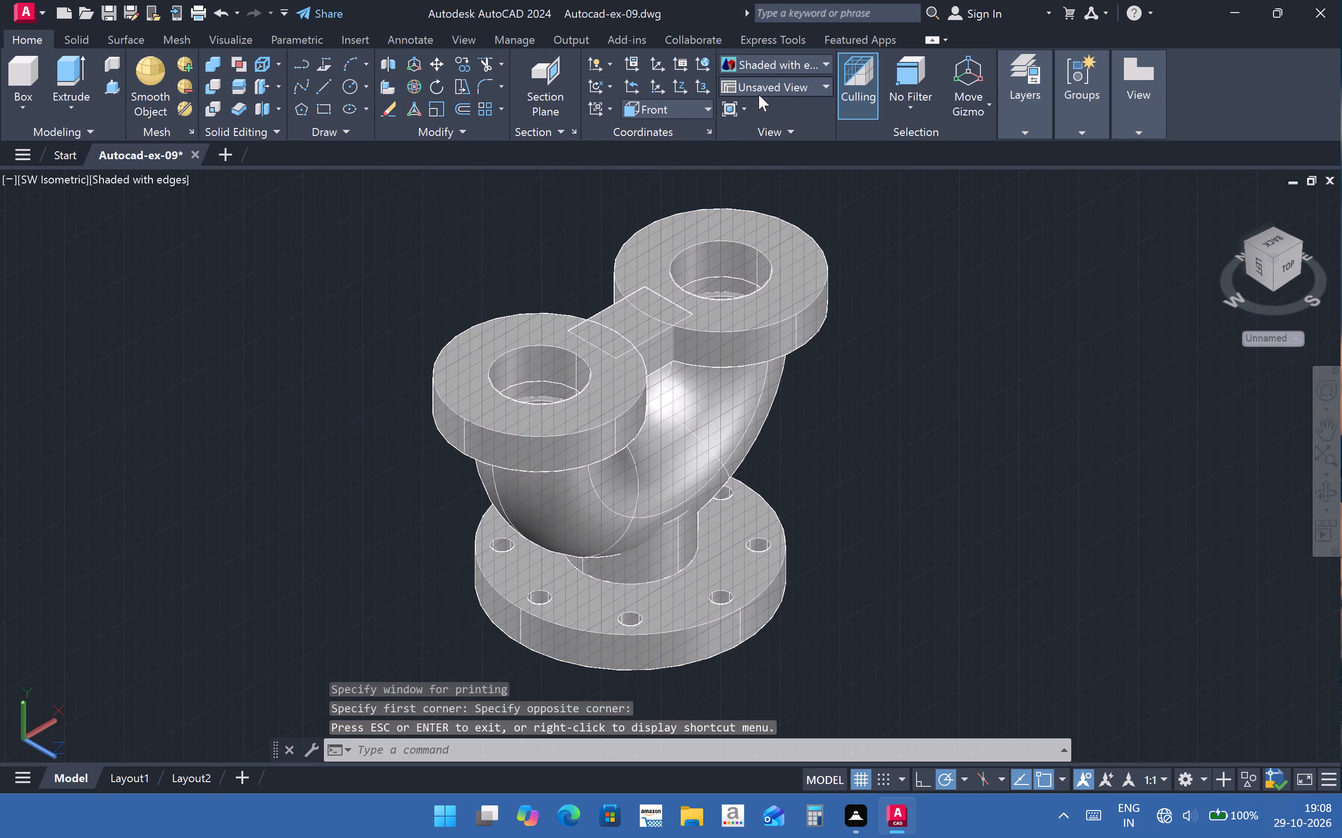
Change the model's visual style to Shades of Gray.
click(791, 64)
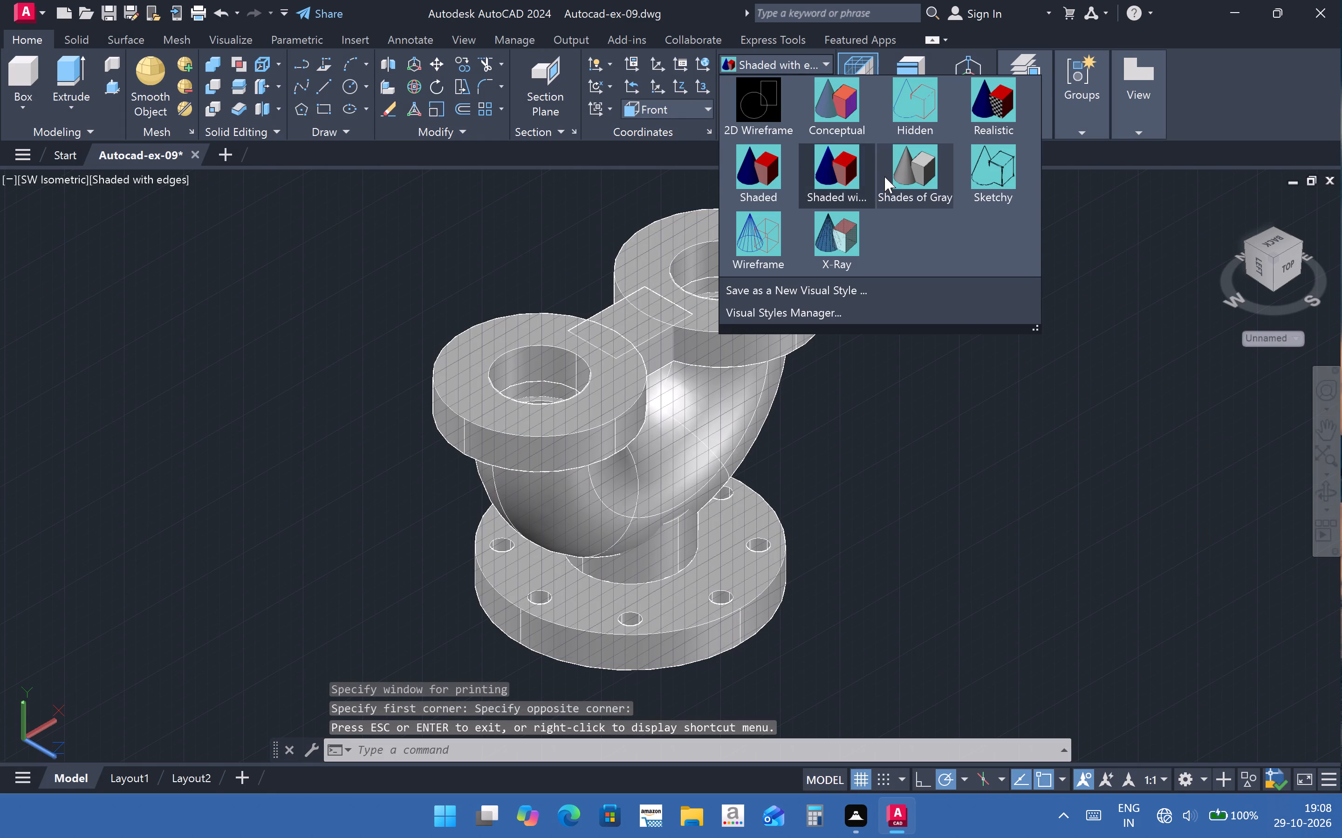
click(884, 176)
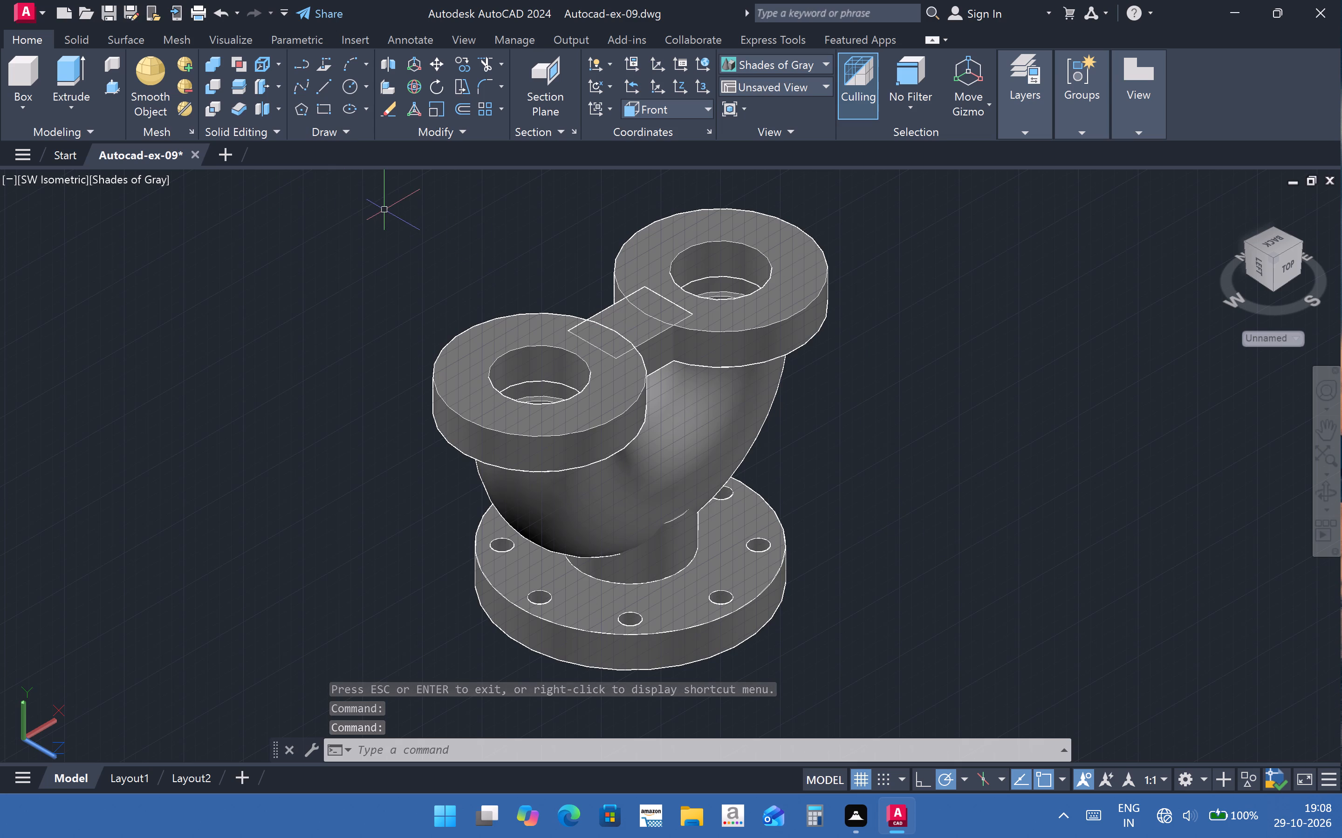
Select the whole model and start a new single-sheet plot using Microsoft Print to PDF and A4 paper.
click(382, 197)
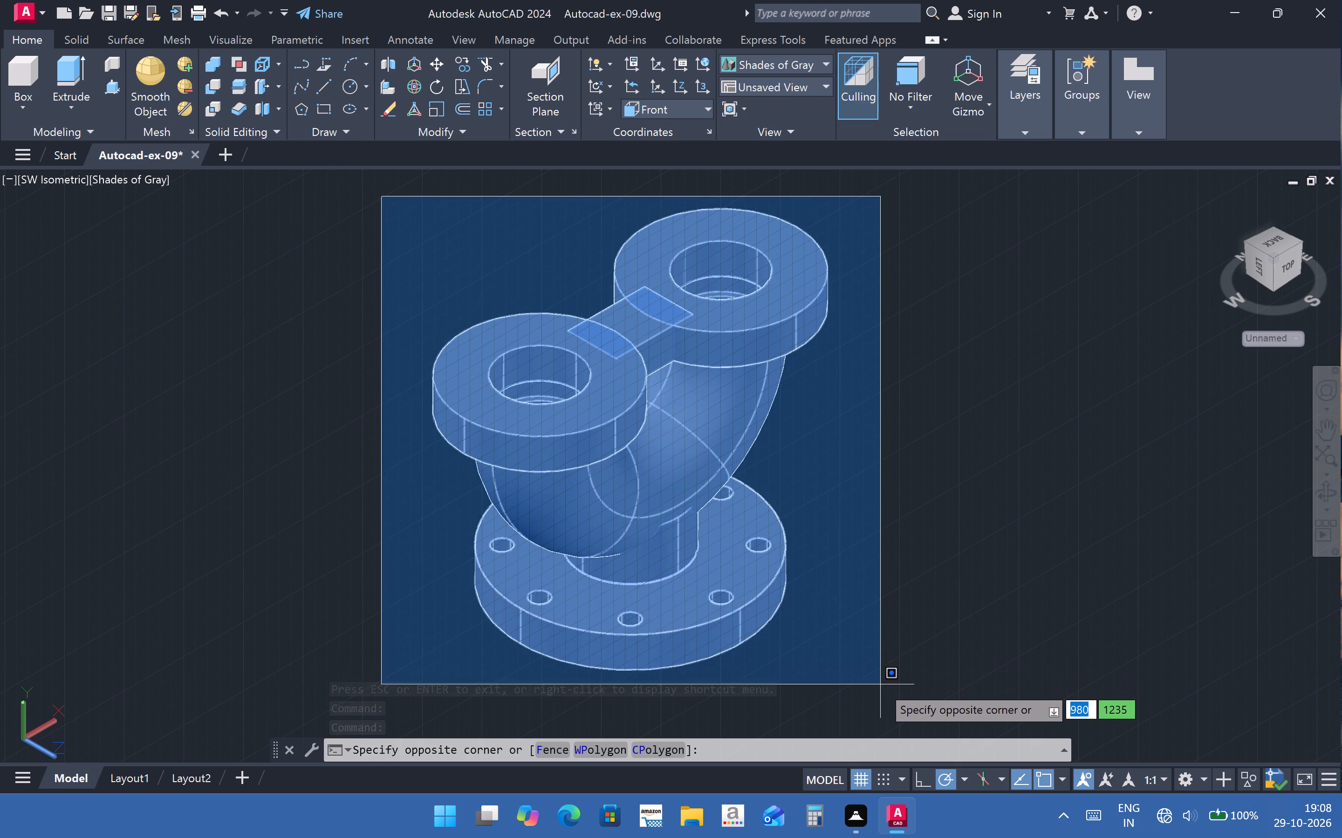
click(881, 685)
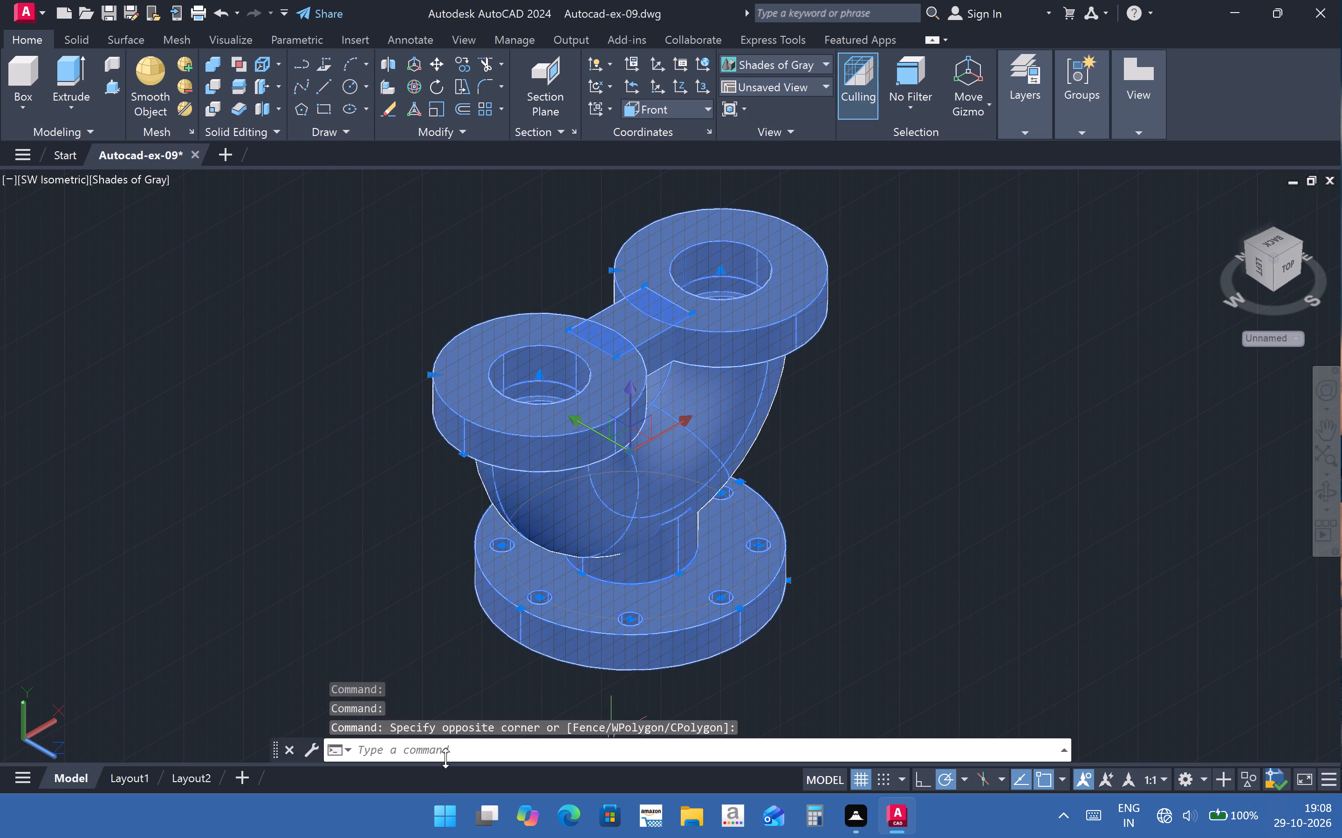
click(445, 758)
click(532, 750)
text(plot)
key(Return)
click(598, 451)
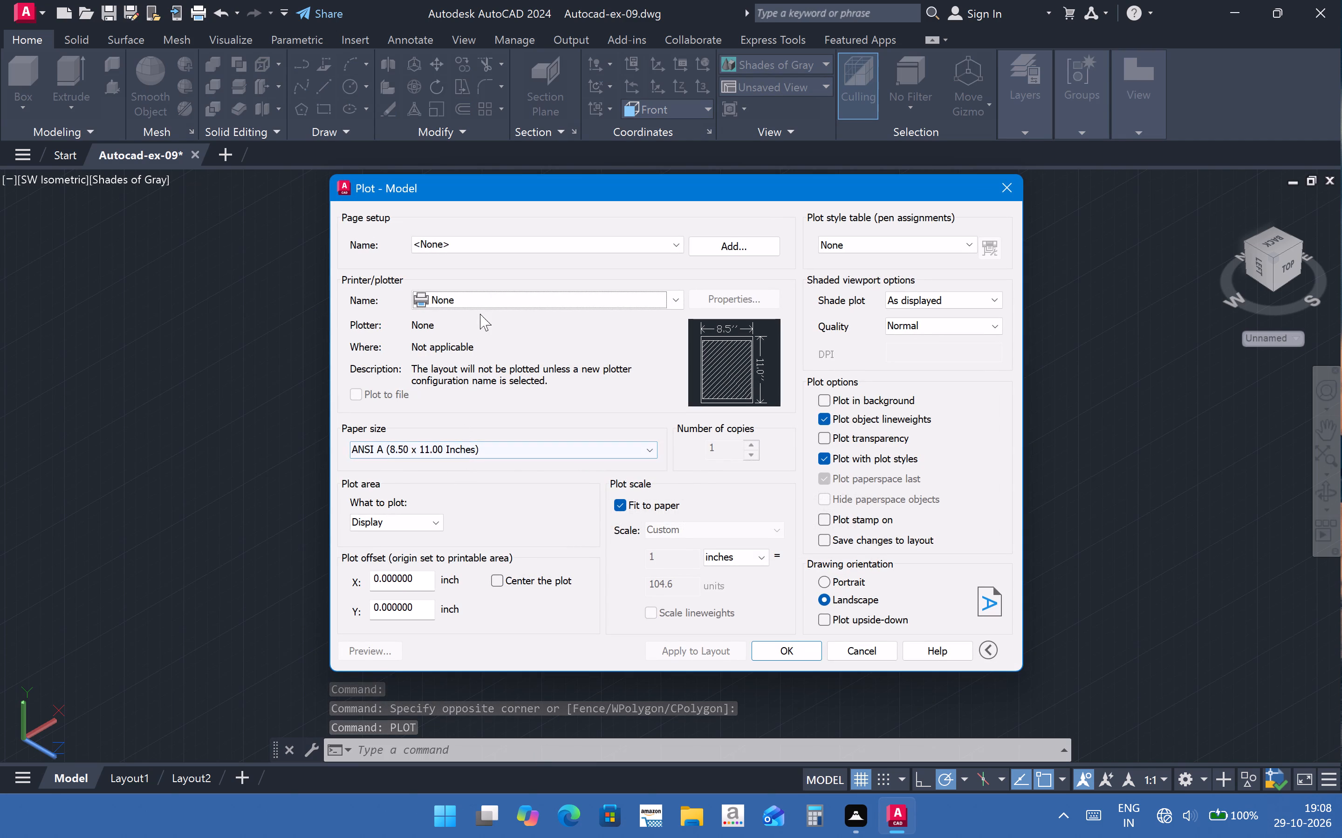
click(484, 298)
click(493, 345)
click(498, 452)
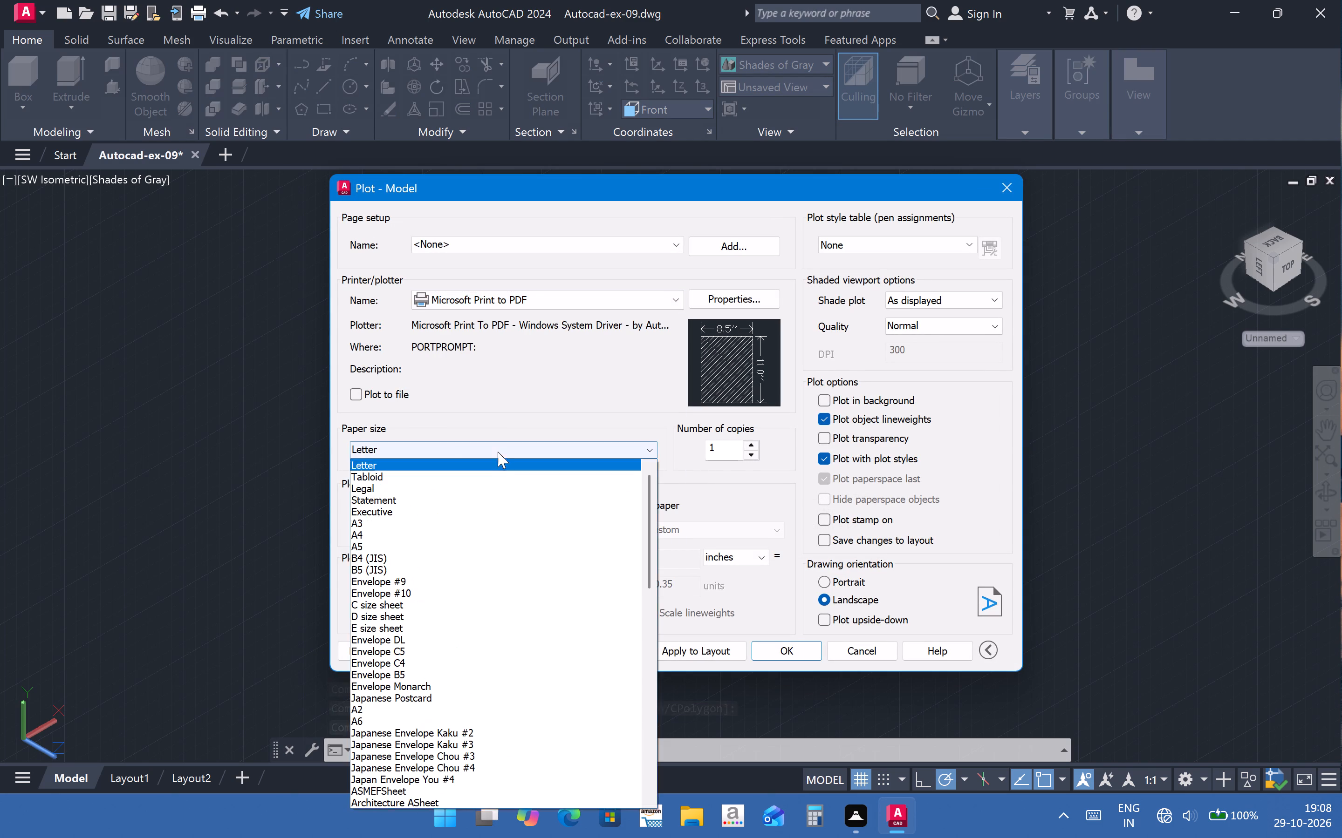
click(490, 529)
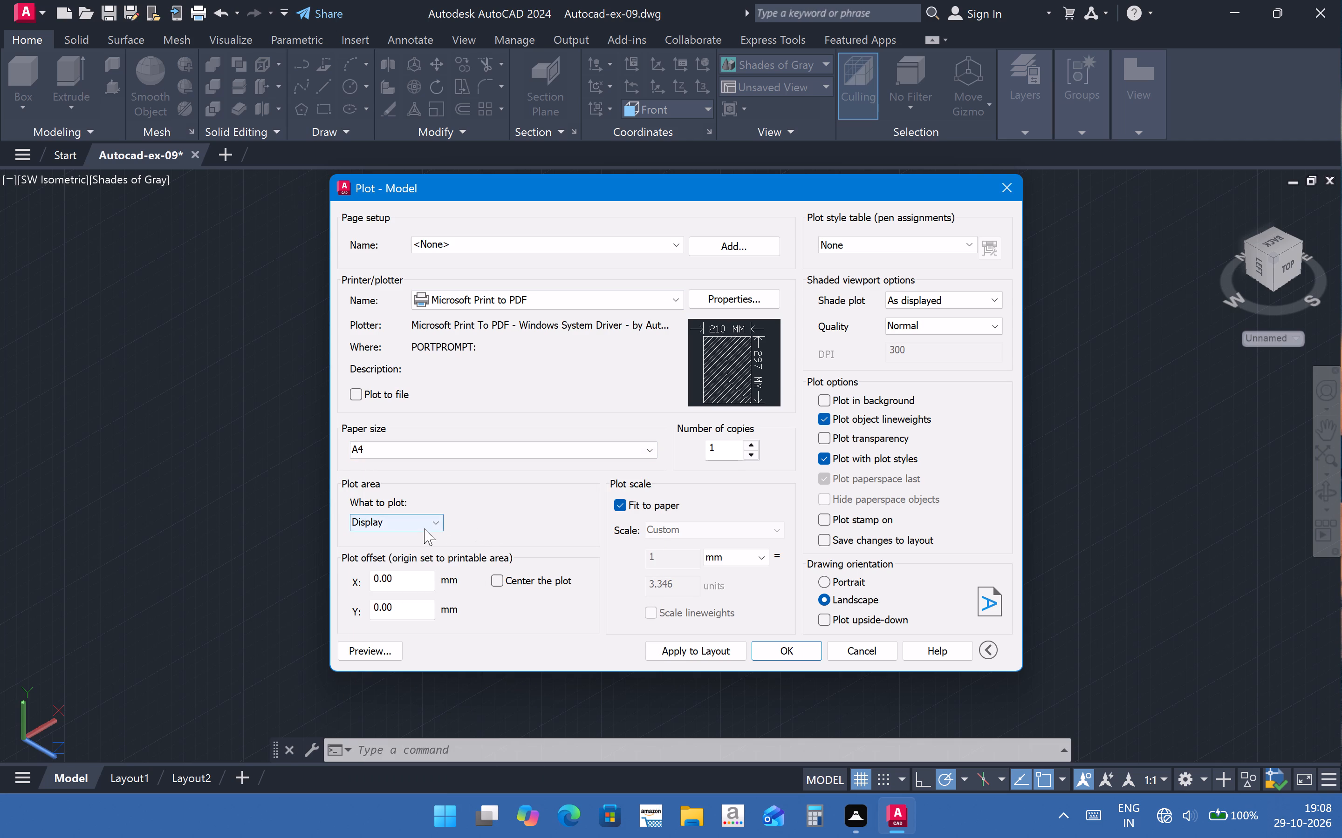
Set the plot area to a window around the whole model and preview the plot.
click(427, 521)
click(422, 570)
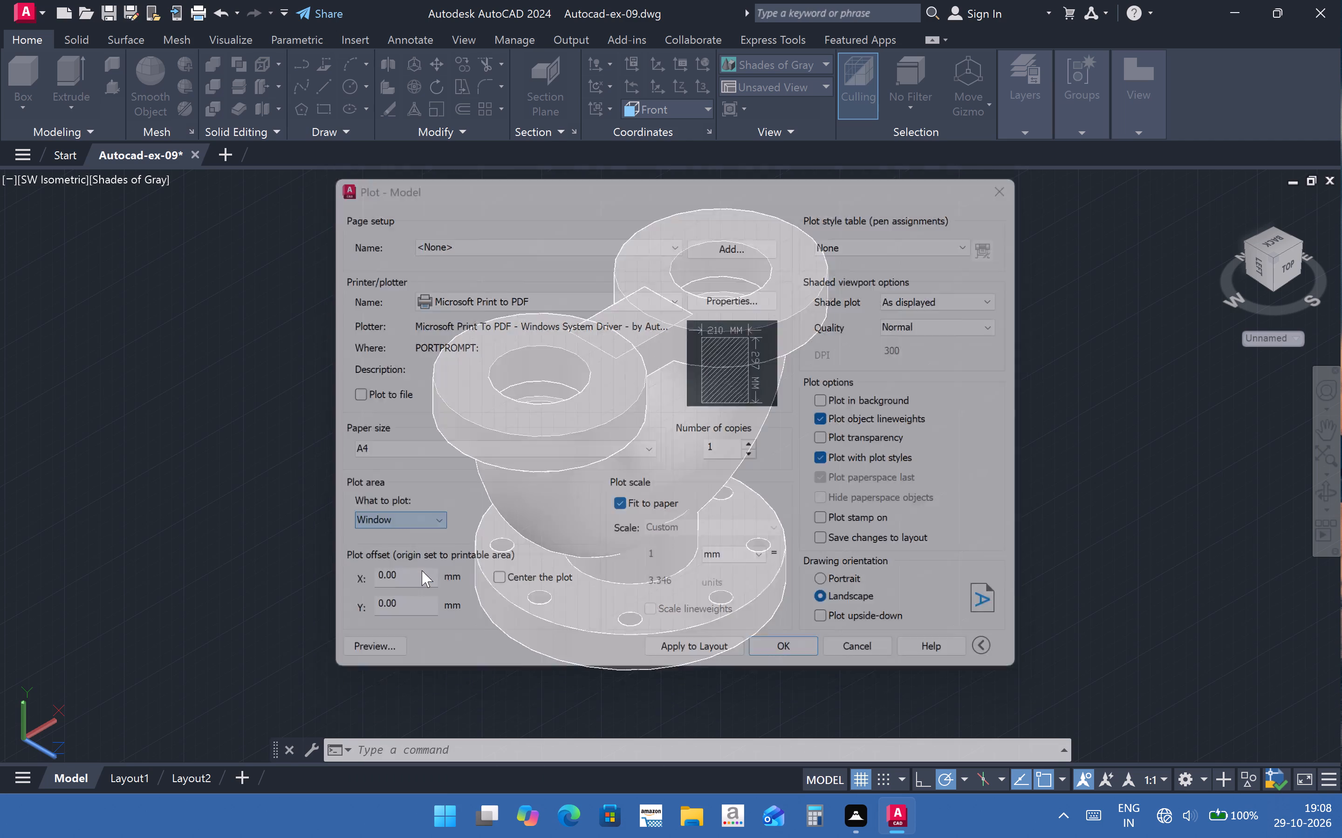
click(375, 186)
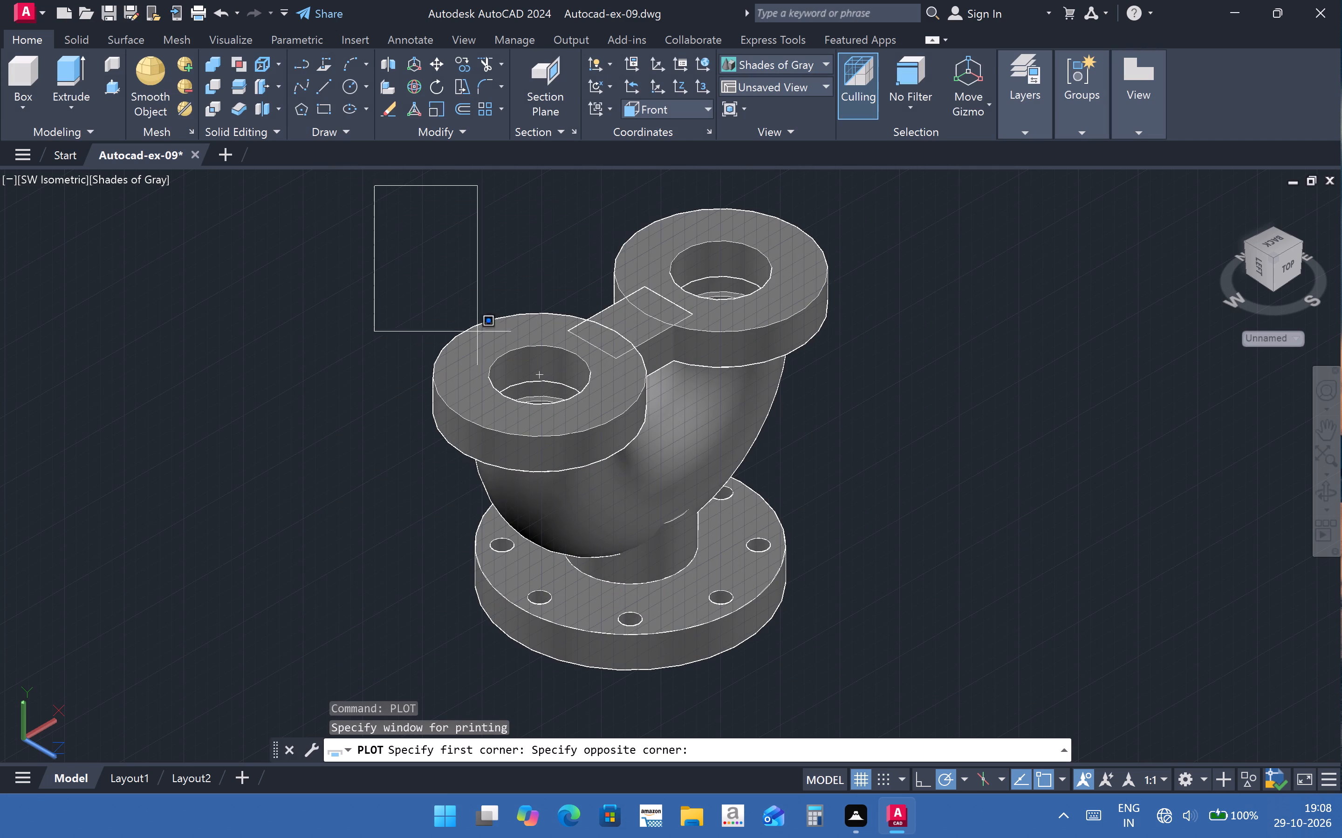
click(880, 679)
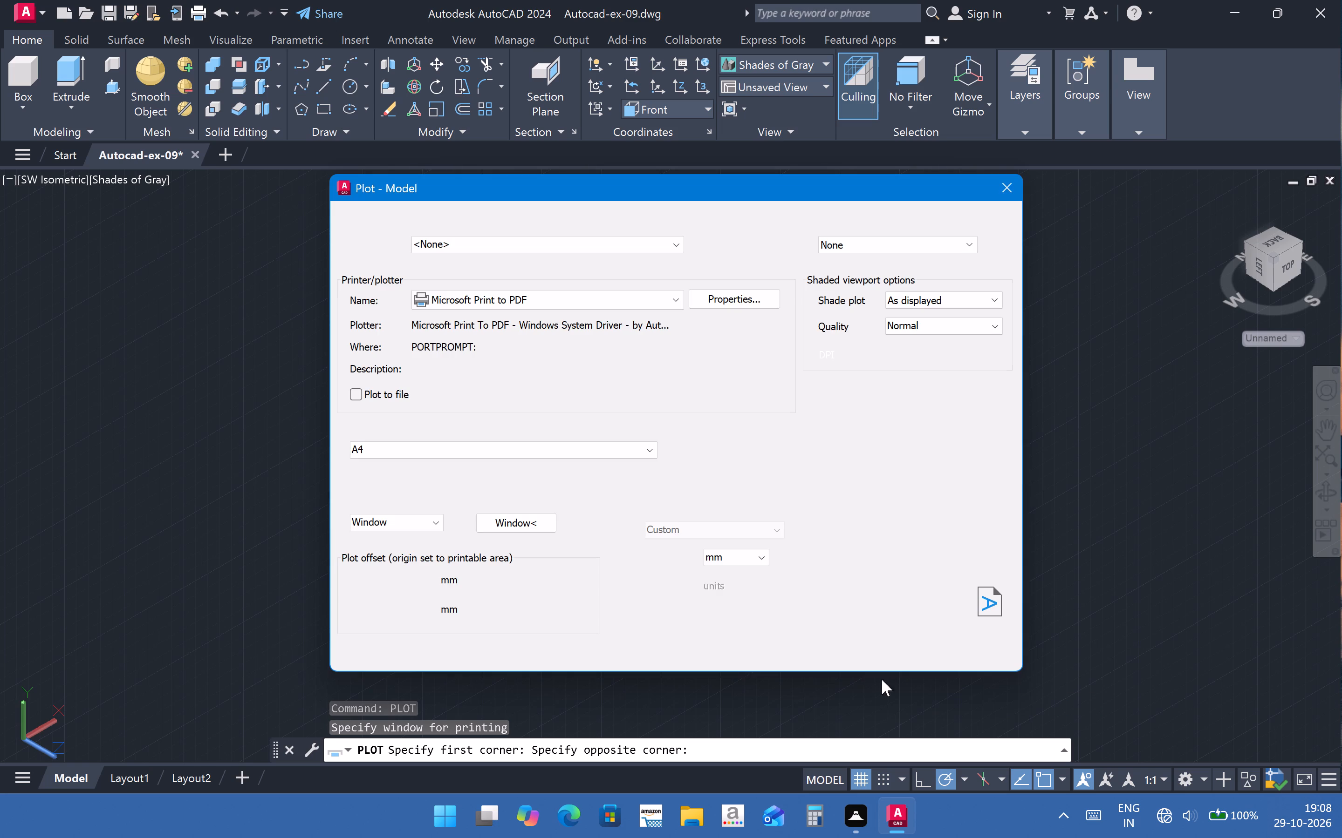
click(374, 651)
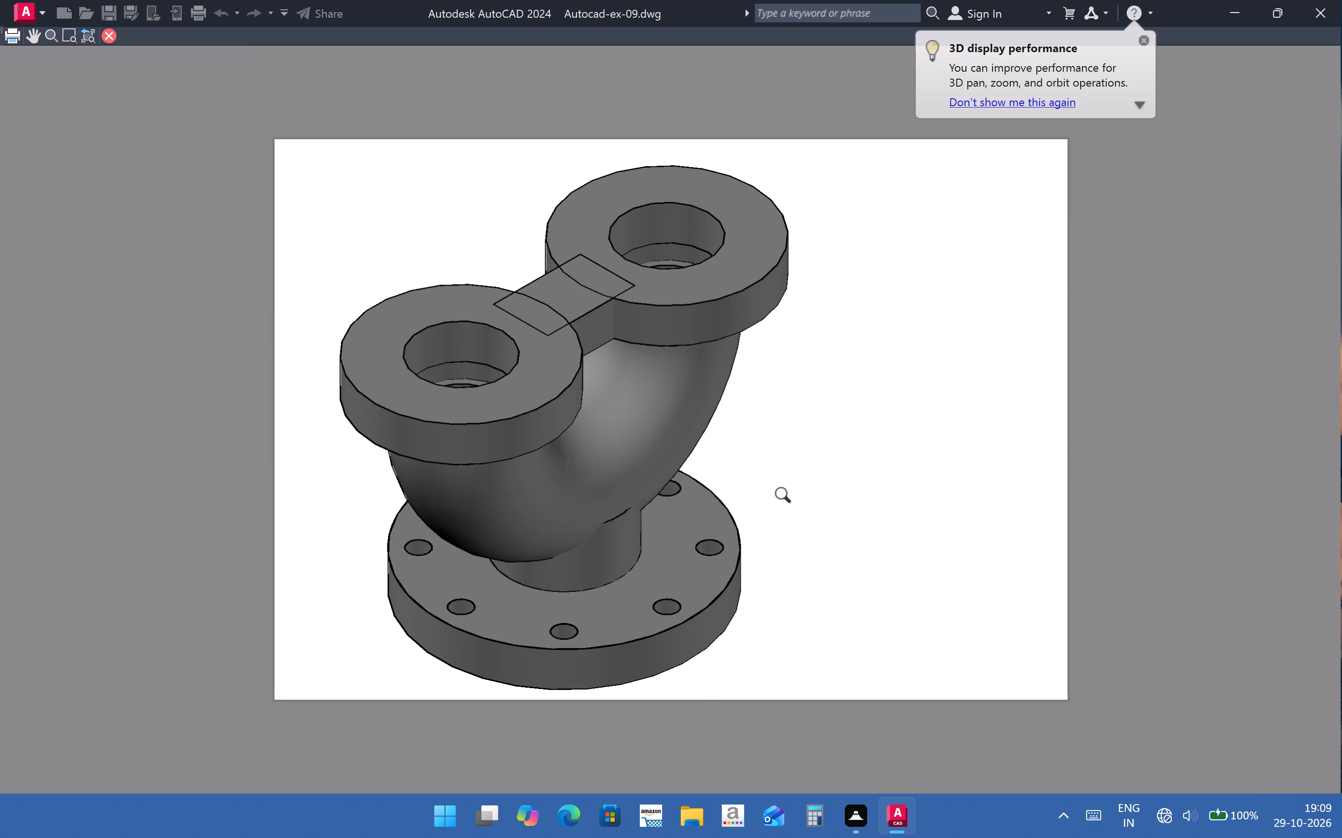
click(106, 32)
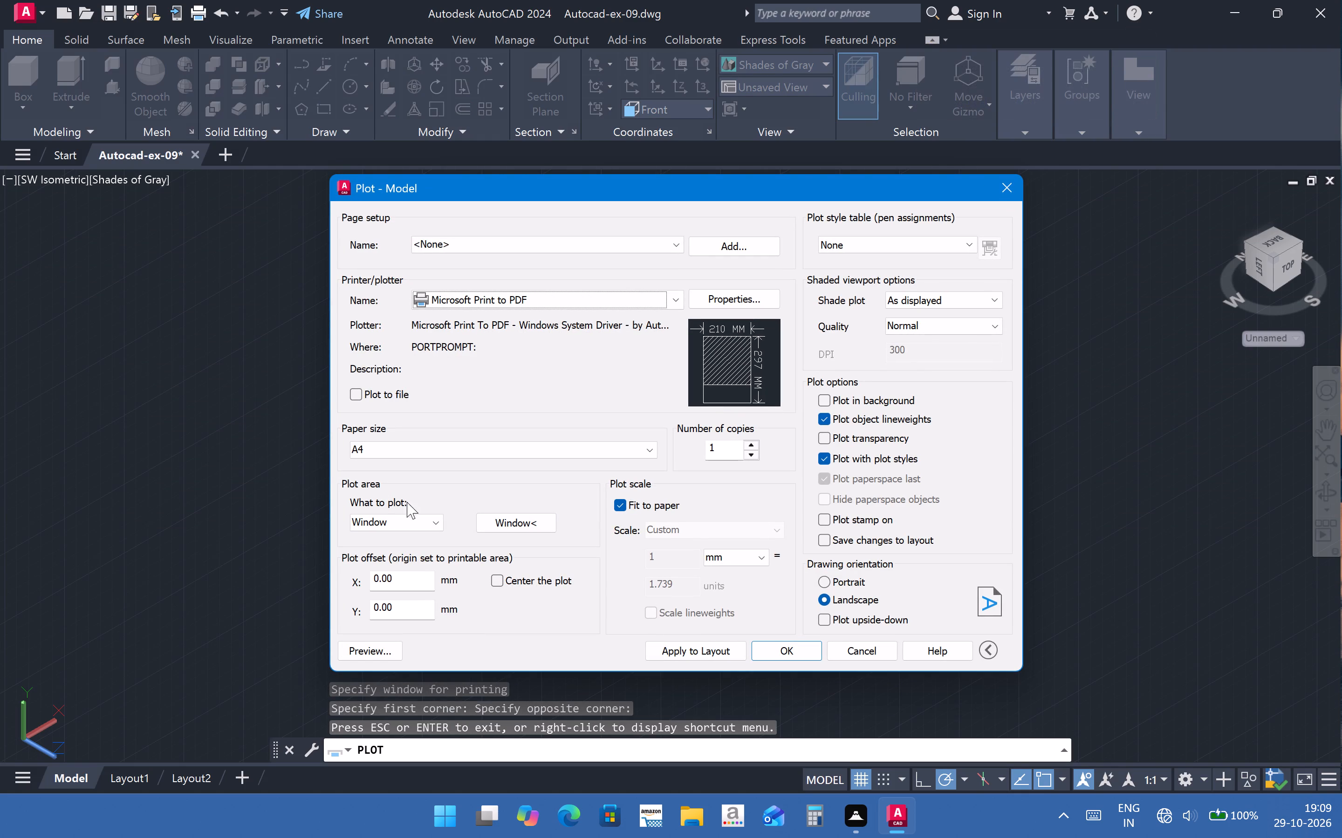
Centre the plot on the sheet and preview it again.
click(524, 578)
click(371, 642)
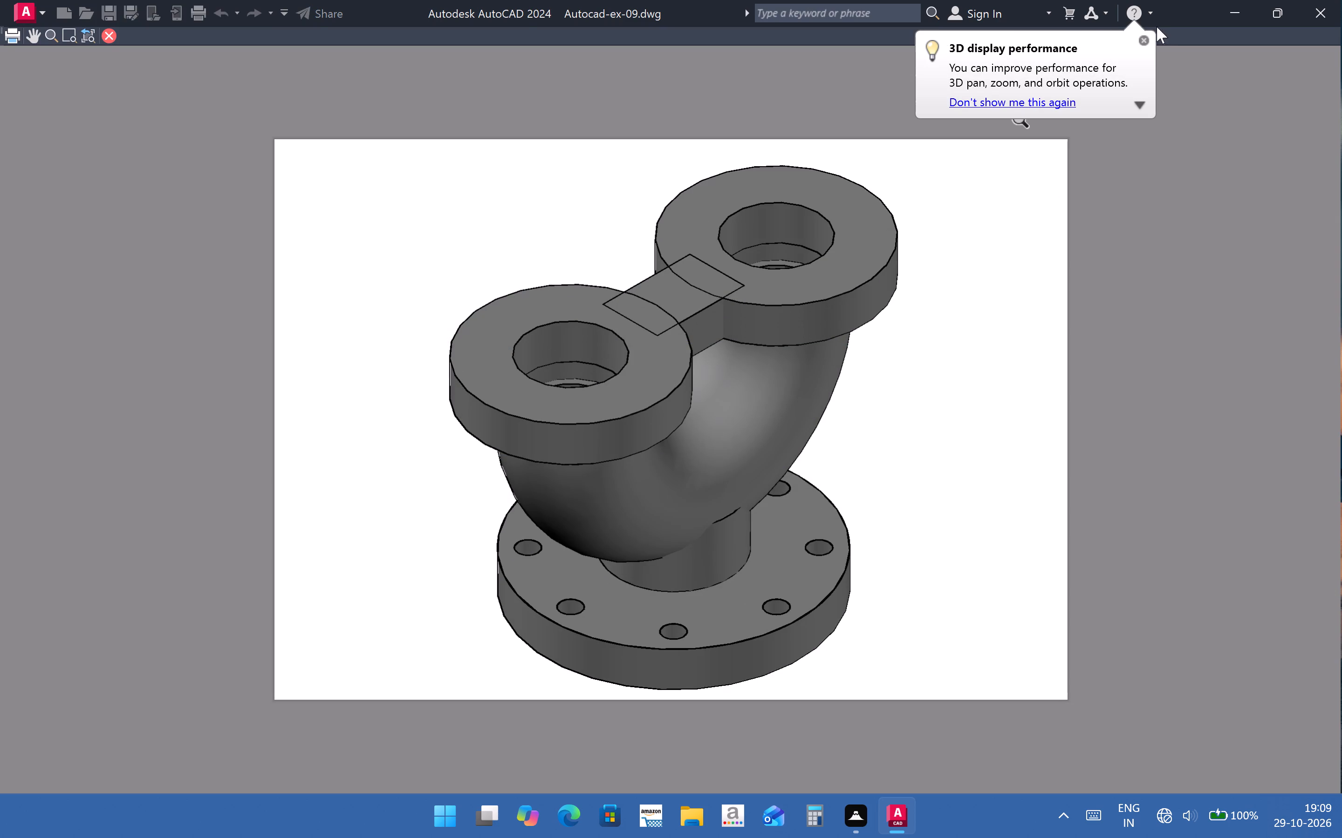
click(116, 38)
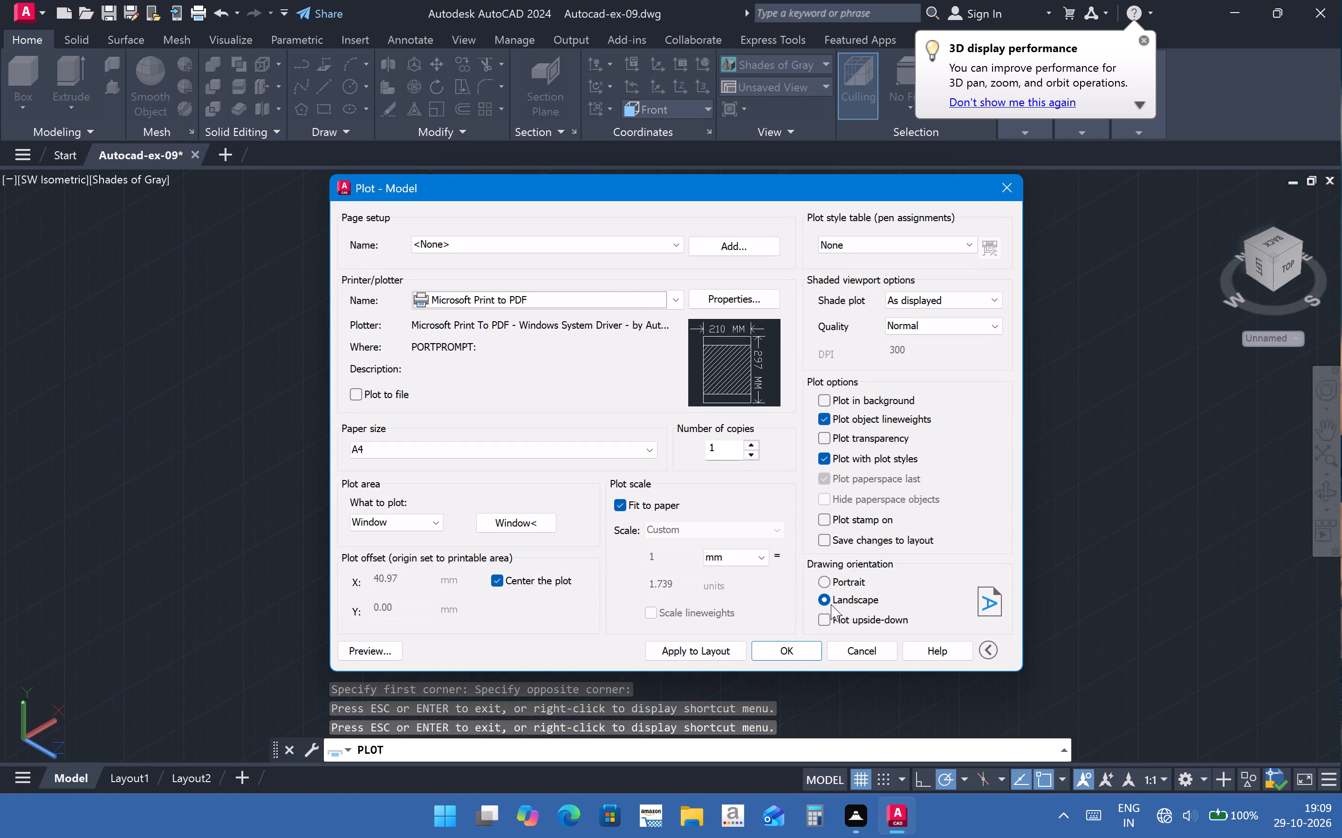
Plot the sheet and save the PDF as Autocad-ex-09 in the AUTOCAD folder.
click(807, 647)
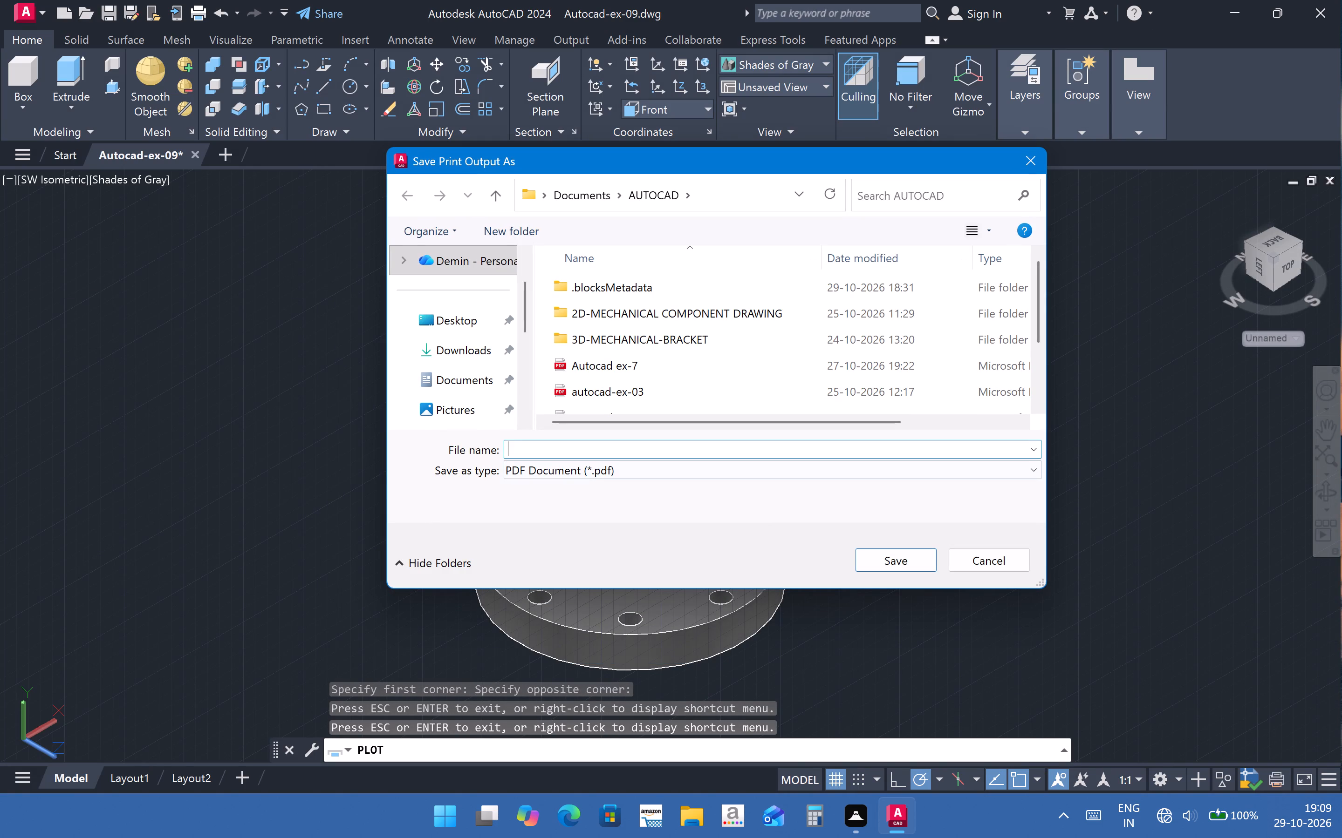
key(a)
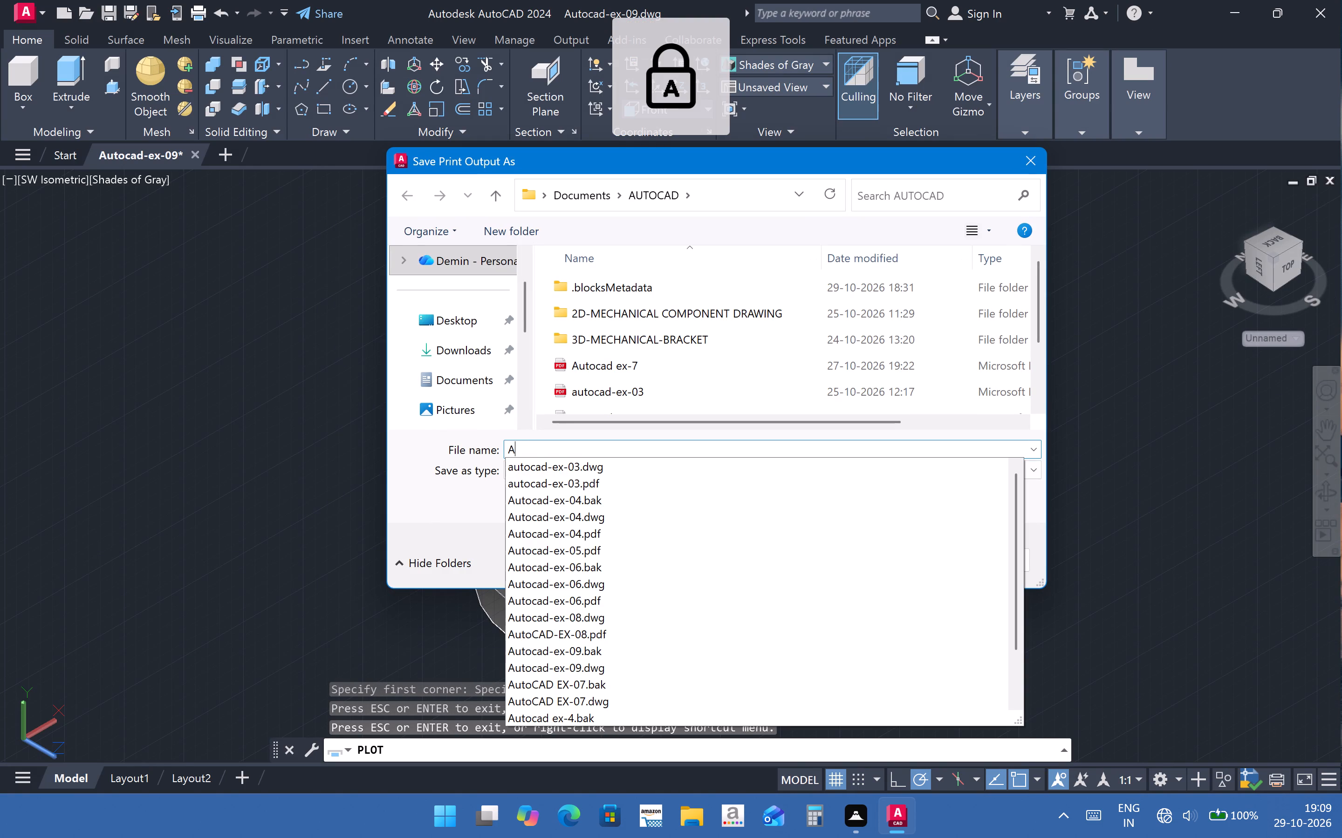
text(uto)
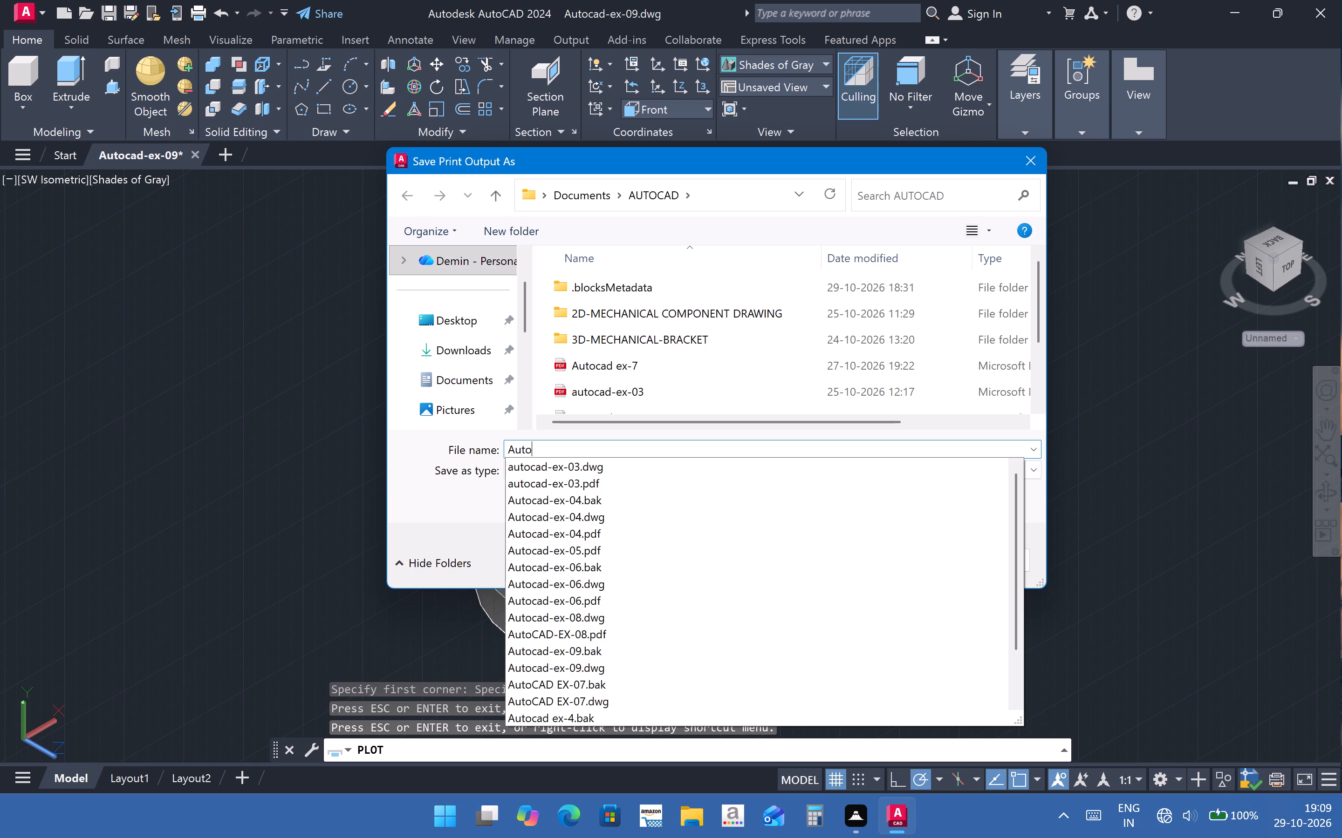
text(cad-)
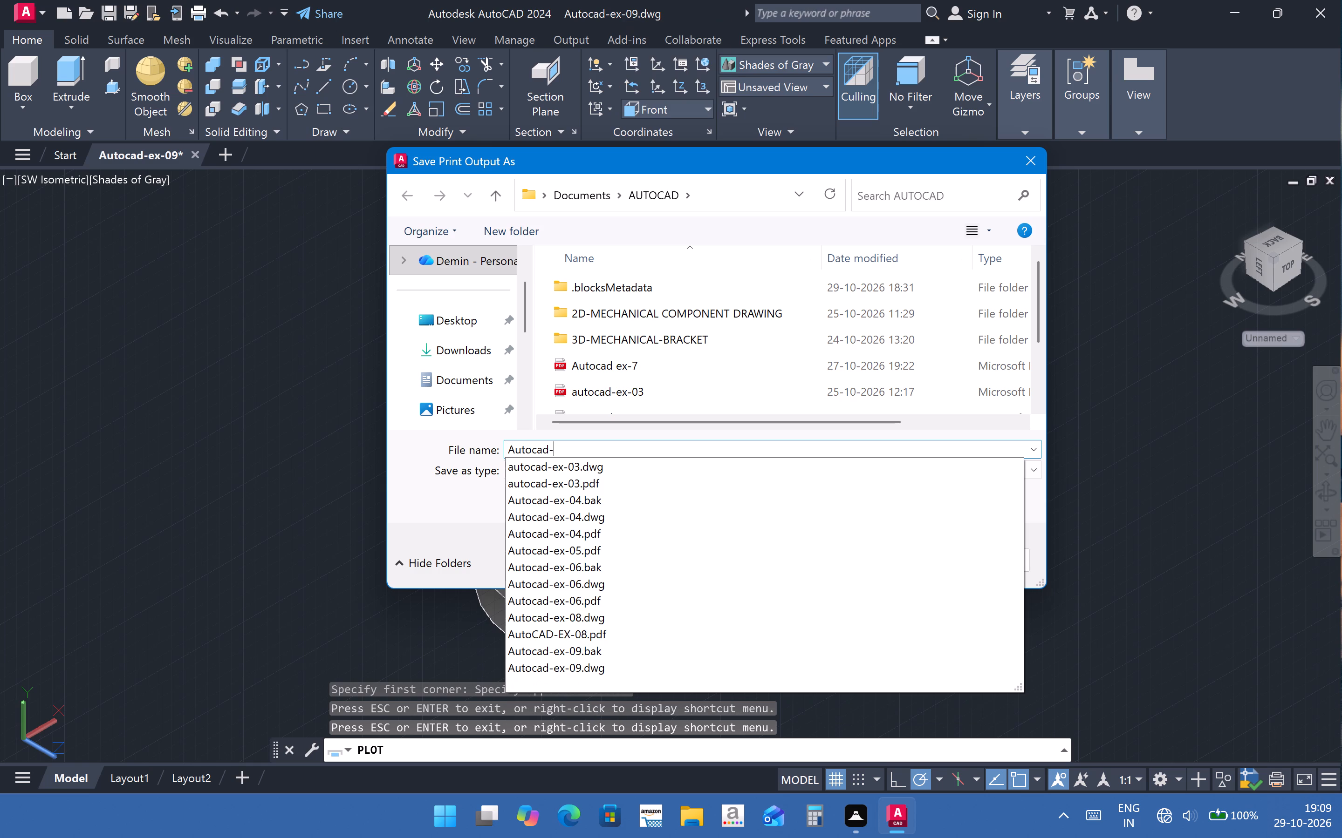
text(ex-0)
key(9)
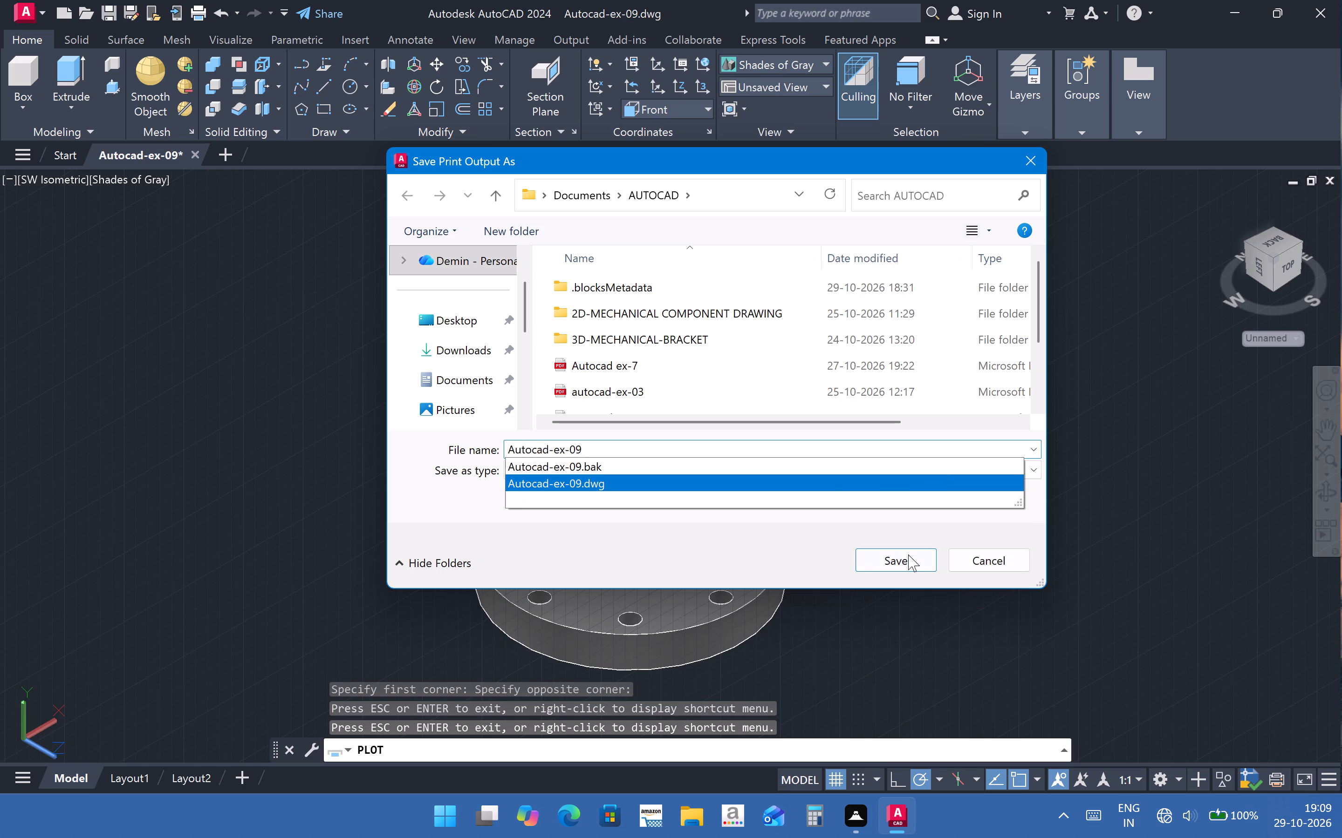
click(782, 449)
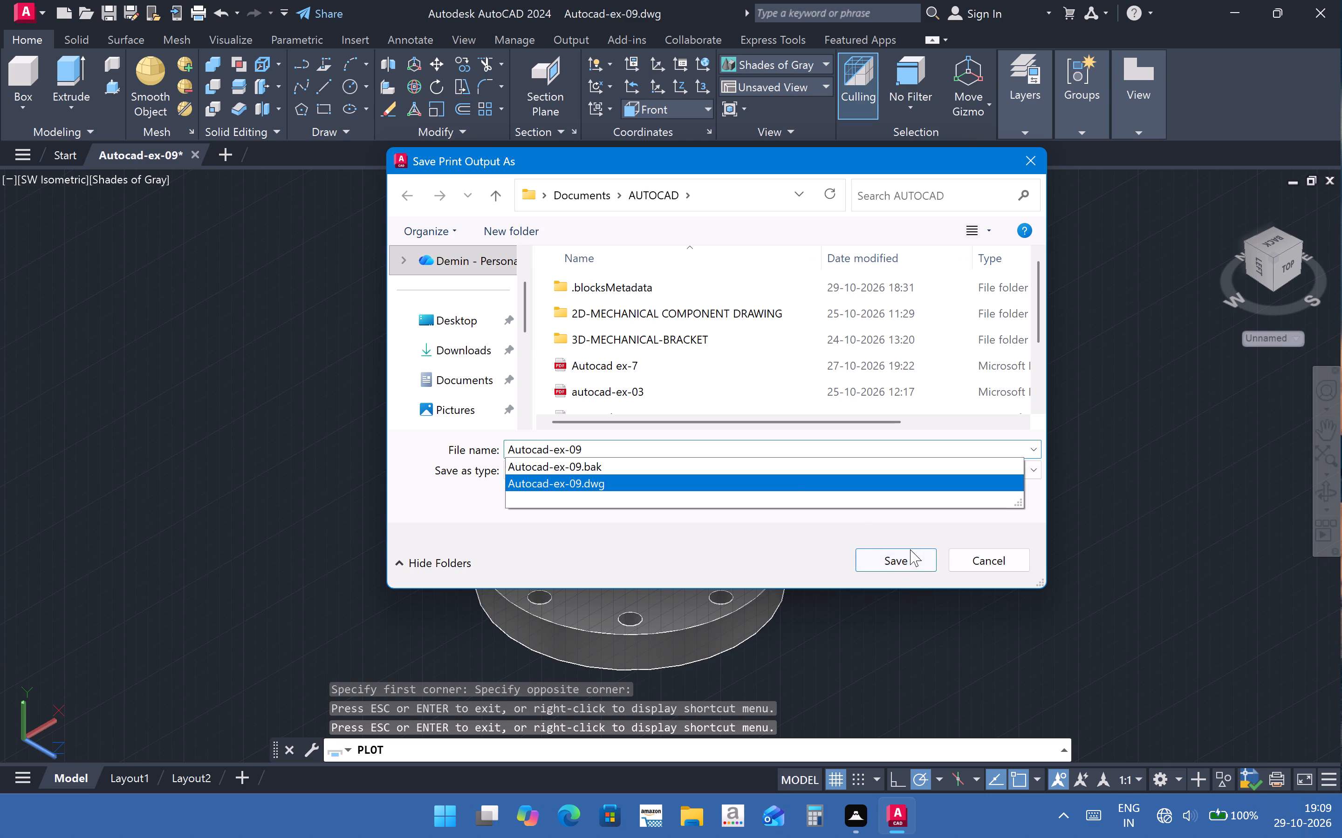
click(913, 554)
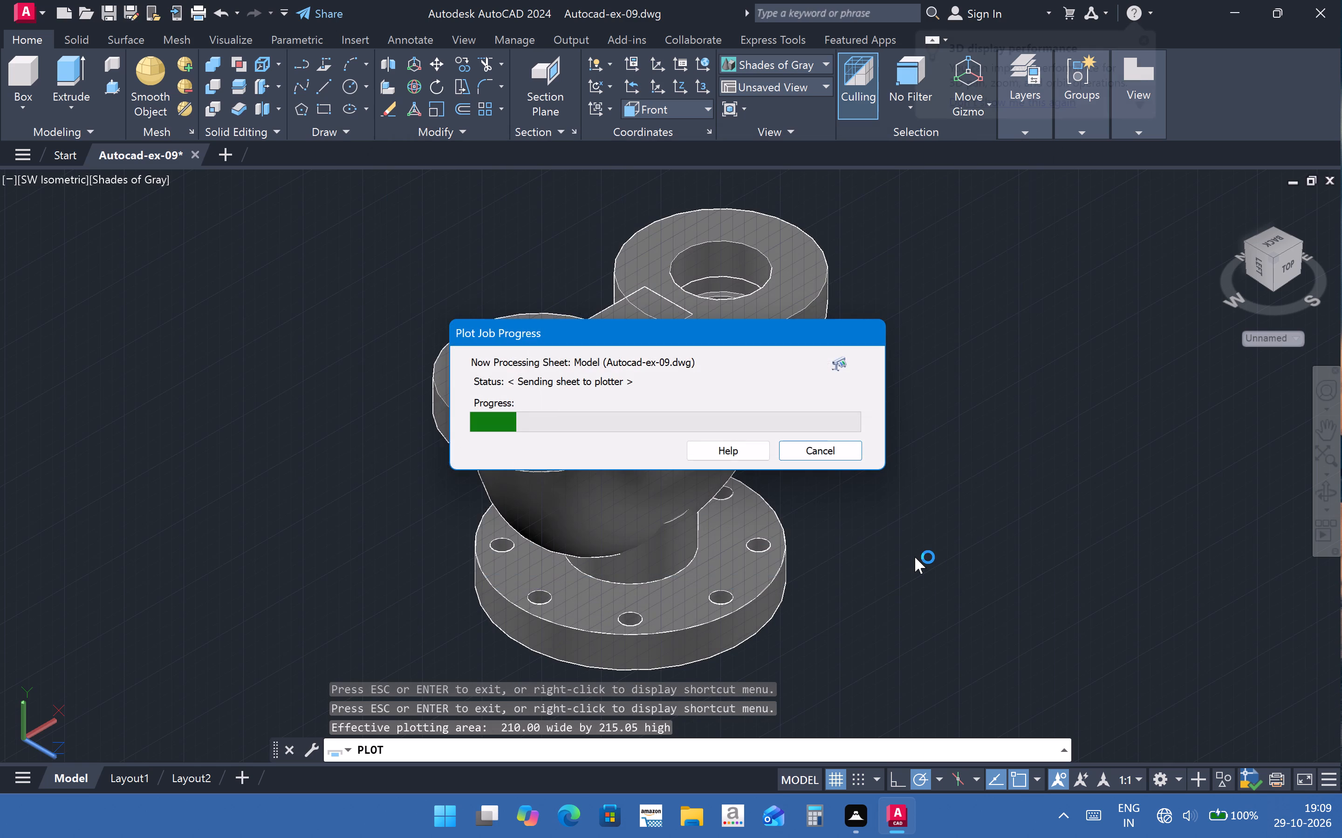